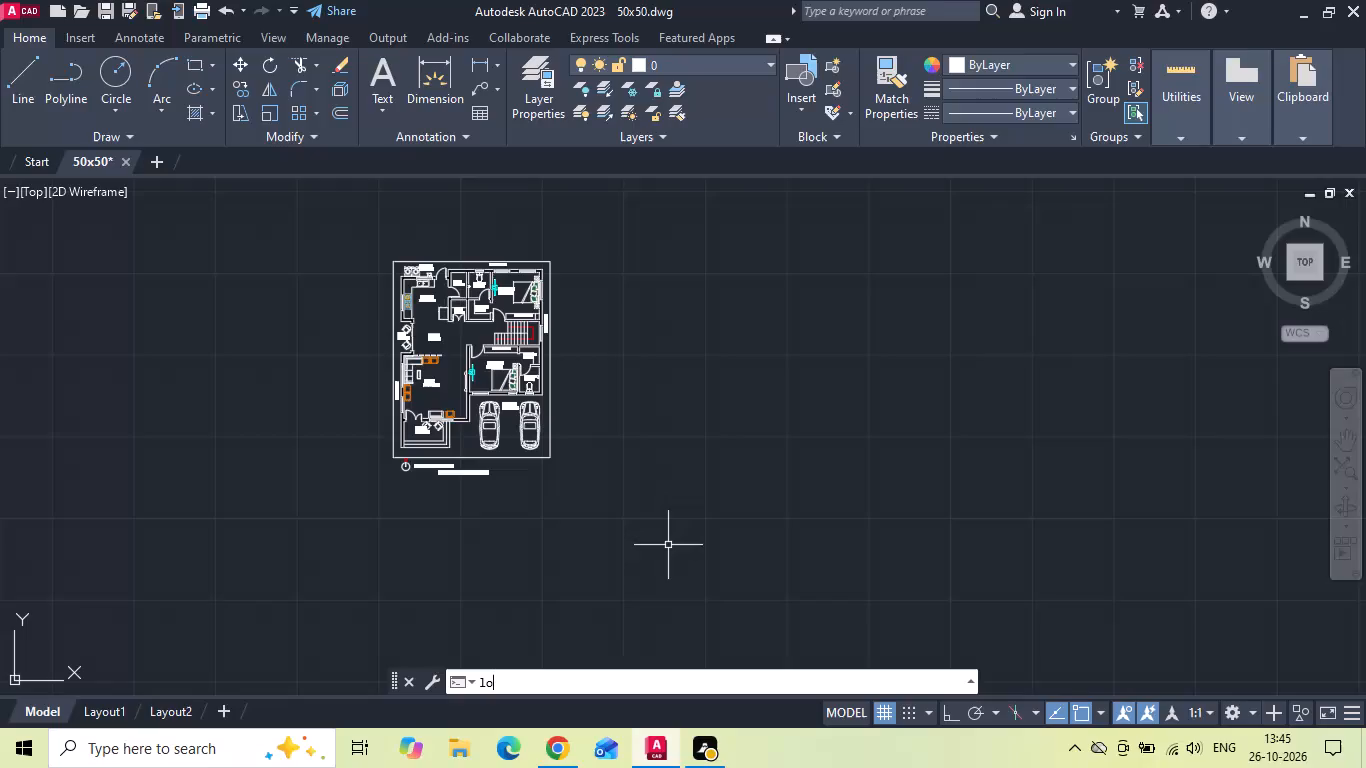
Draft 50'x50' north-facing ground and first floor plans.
Turn on log file recording for the 50x50 drawing with the LOGFILEON command.
key(g)
text(fi)
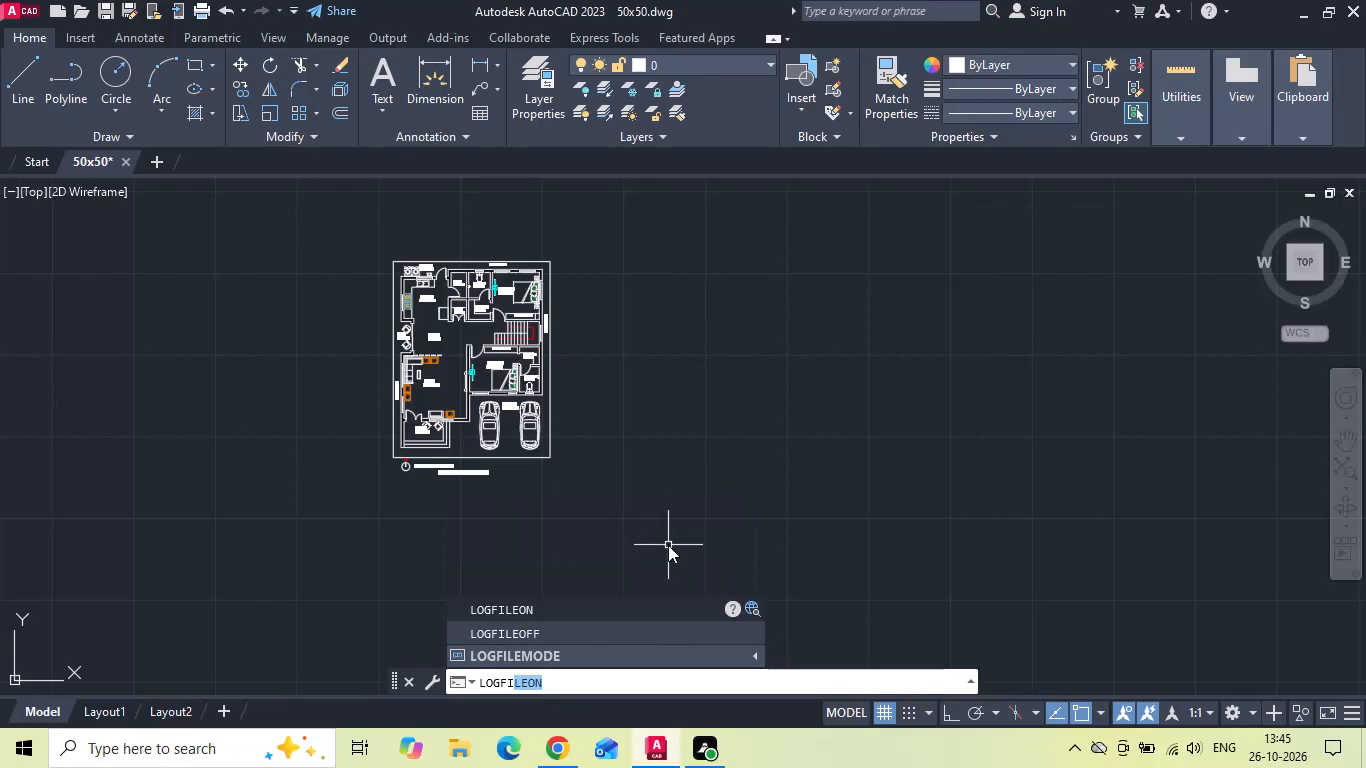
key(l)
text(eon)
key(Return)
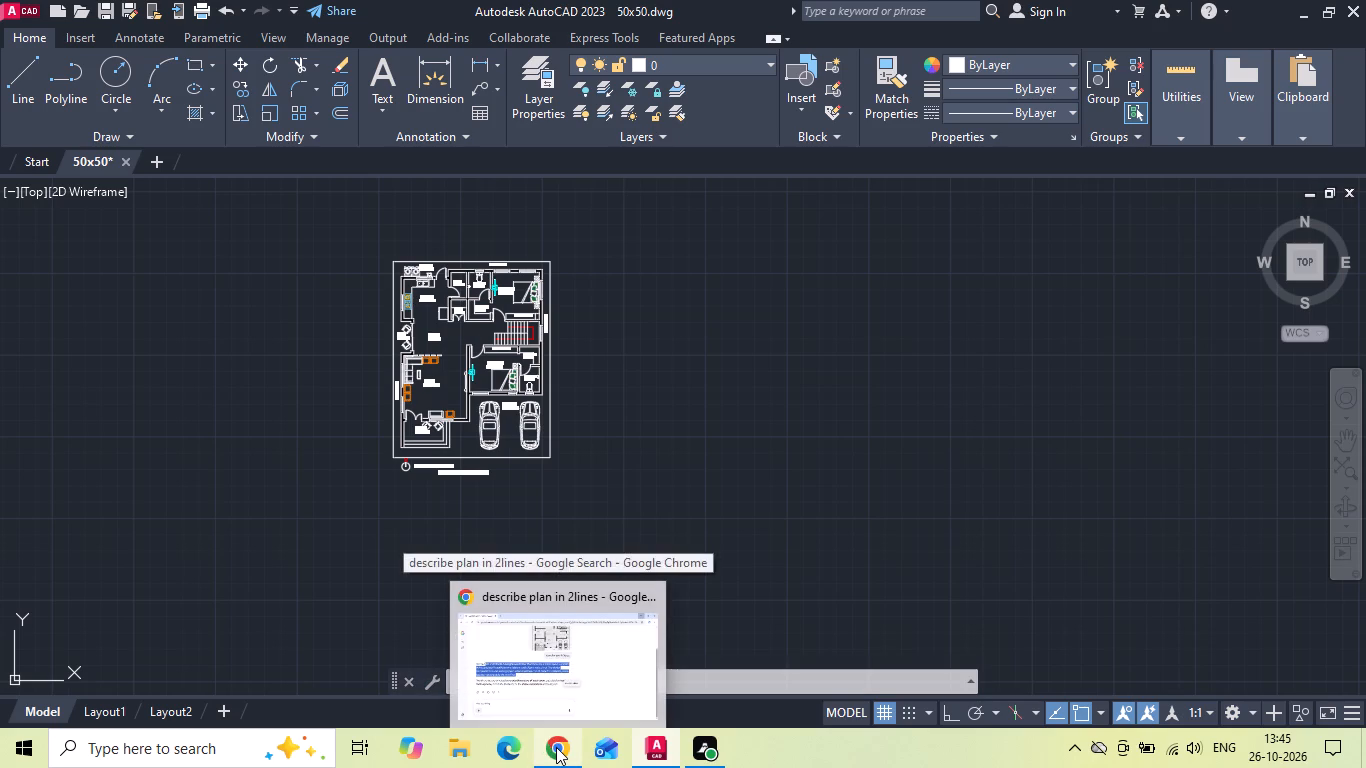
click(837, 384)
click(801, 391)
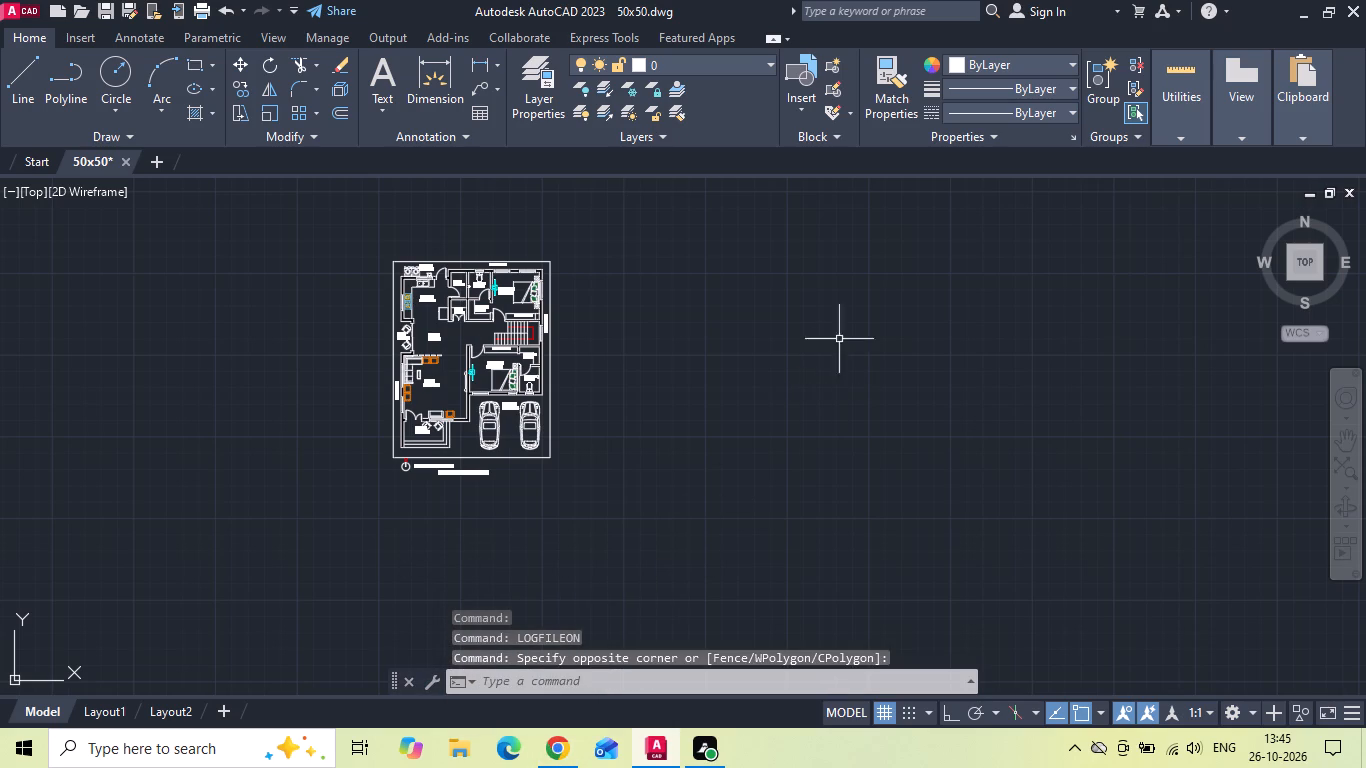
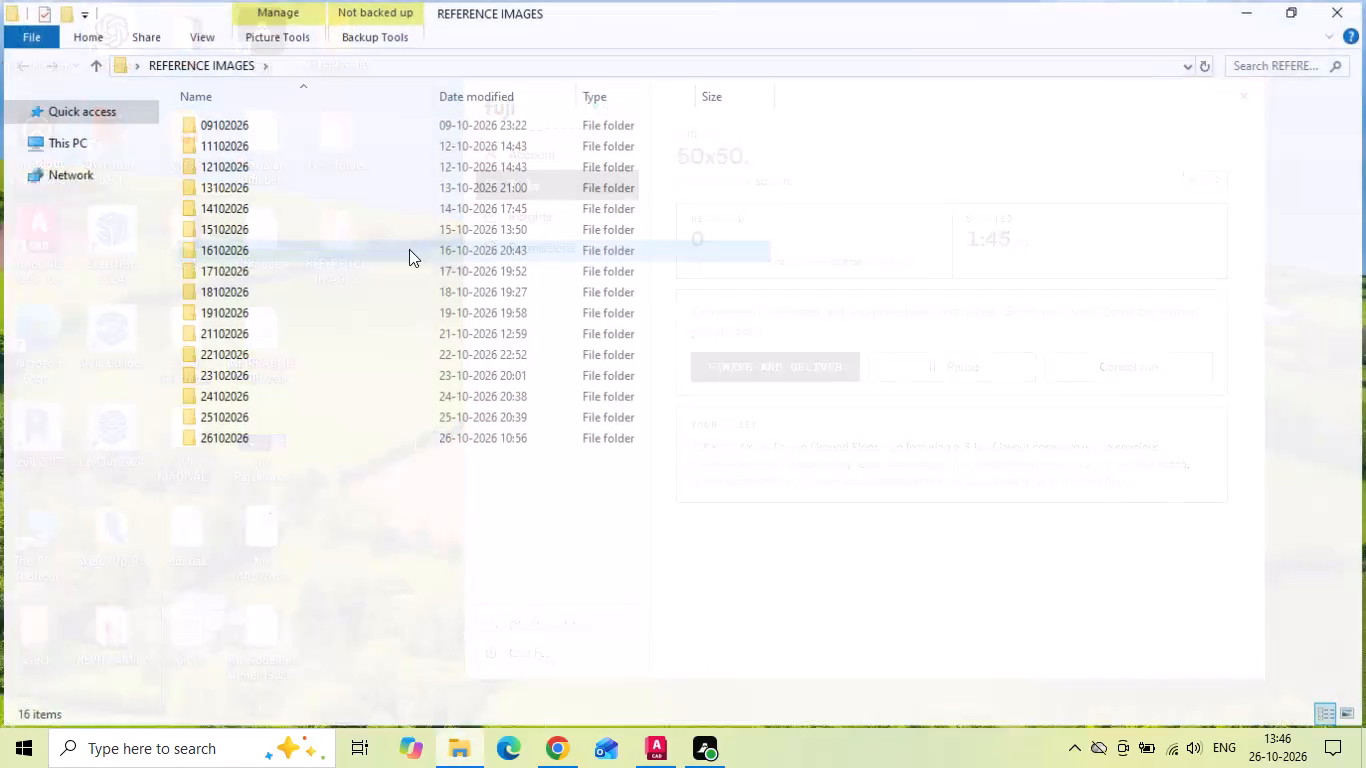
Copy the 50x50 reference image from the 26102026 folder and paste it into the AutoCAD drawing beside the existing plan, rotation 0.
double_click(299, 447)
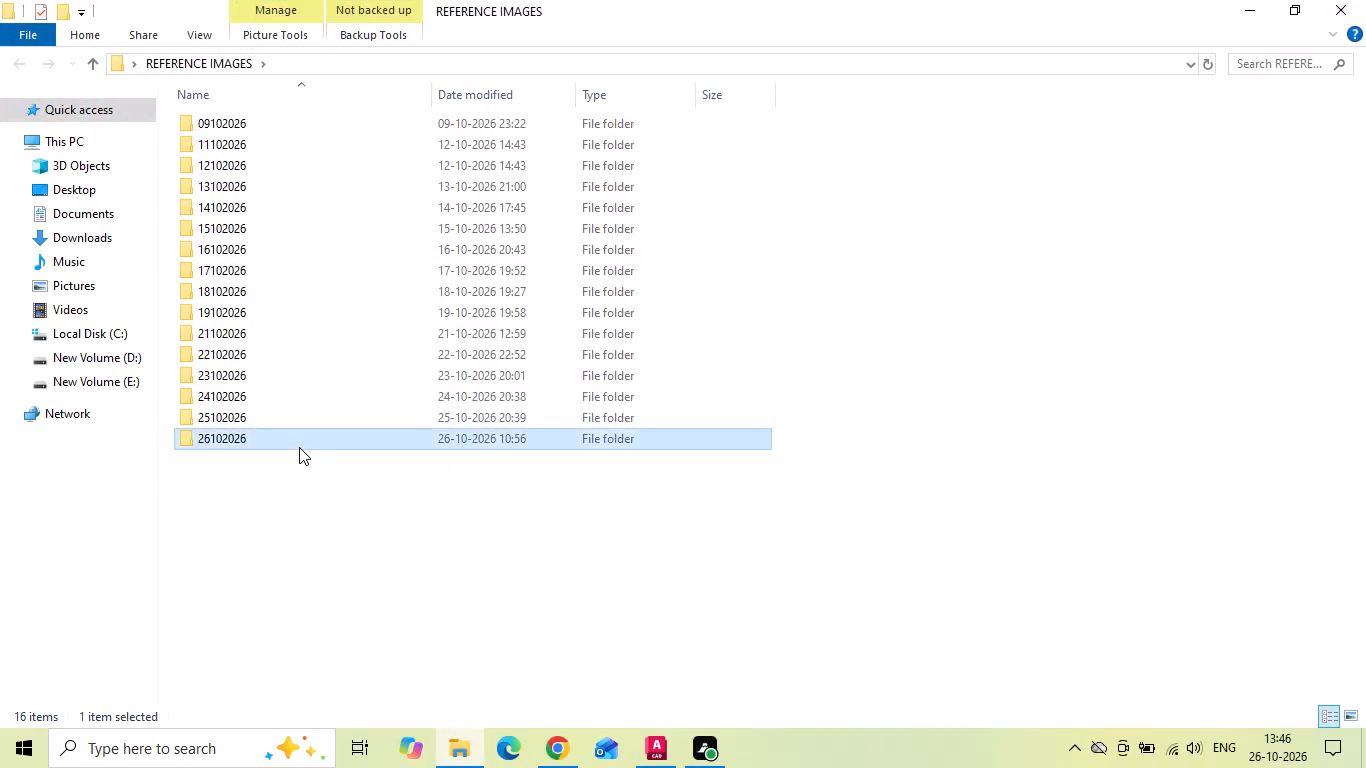
click(317, 142)
key(ctrl+c)
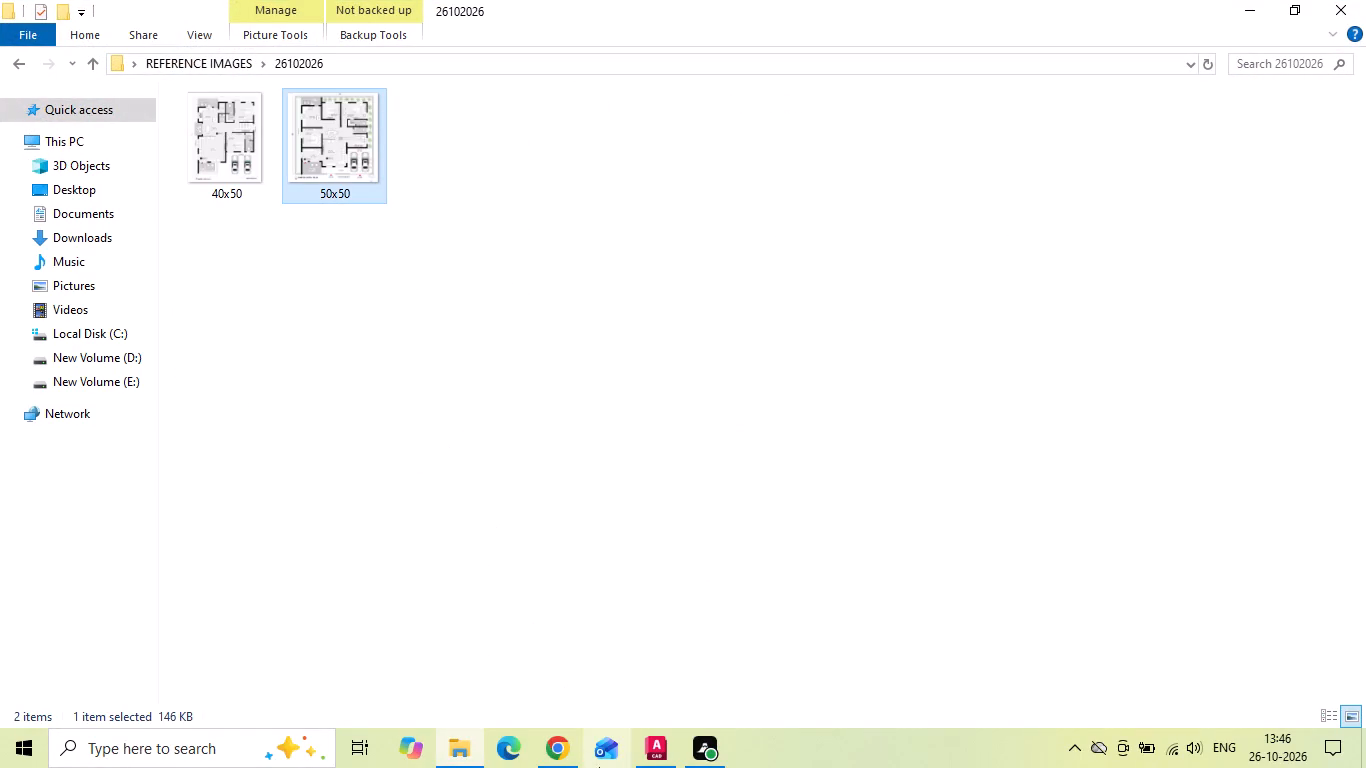
click(653, 757)
key(ctrl+v)
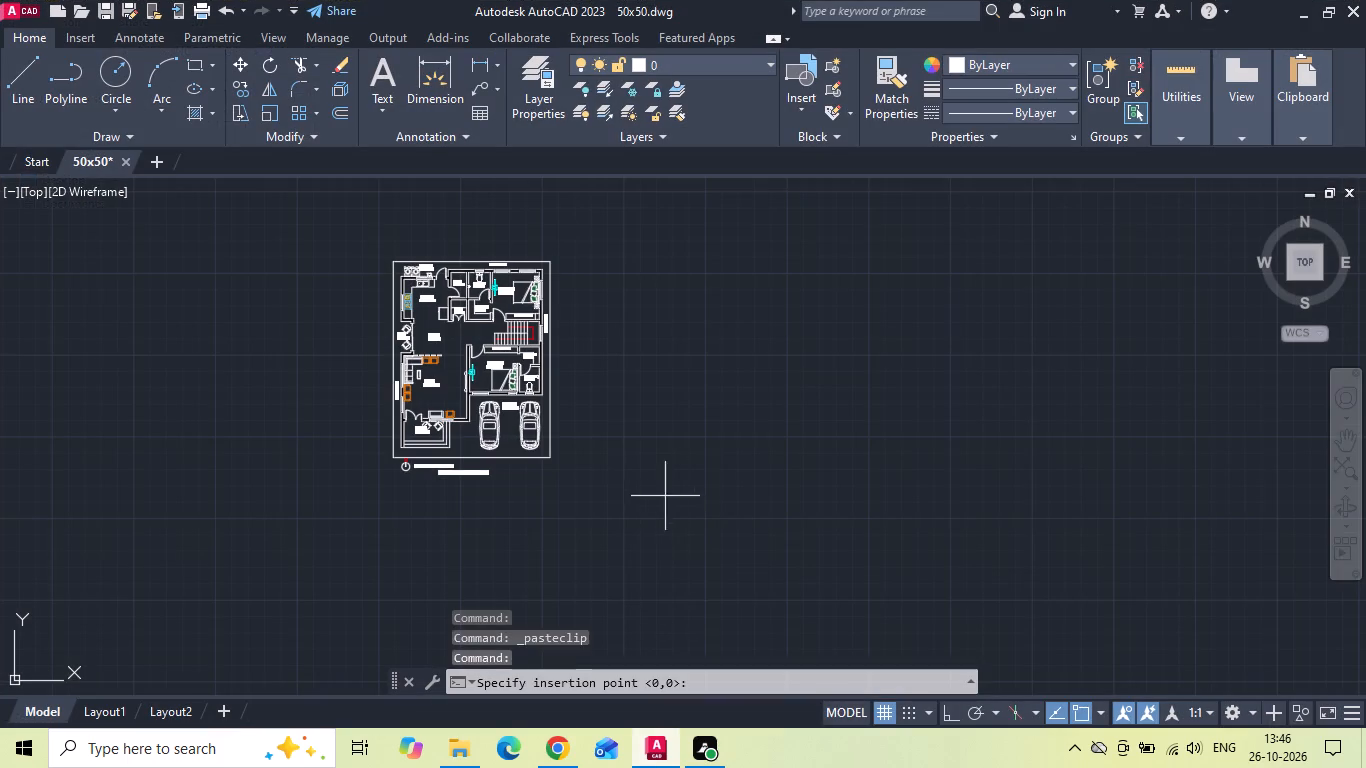
drag(635, 499, 648, 483)
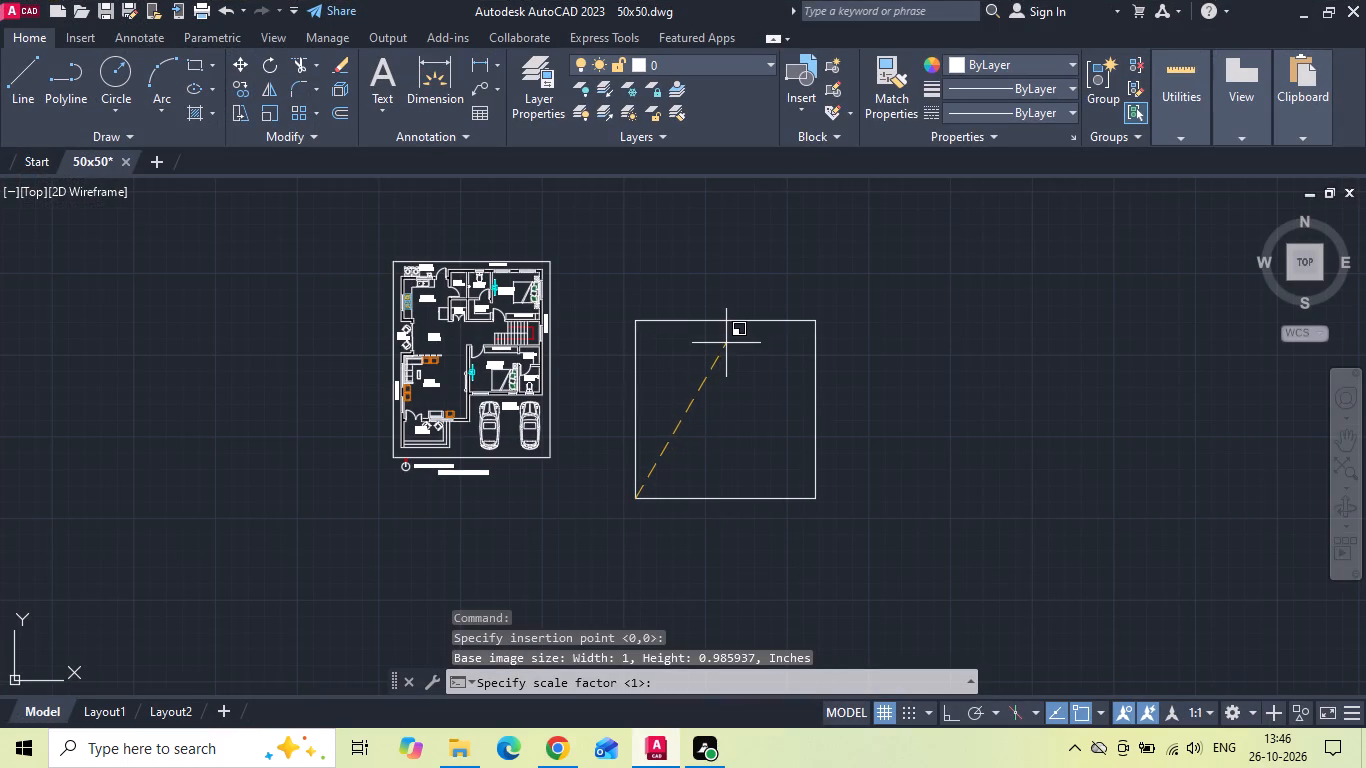
click(726, 343)
text(0)
key(space)
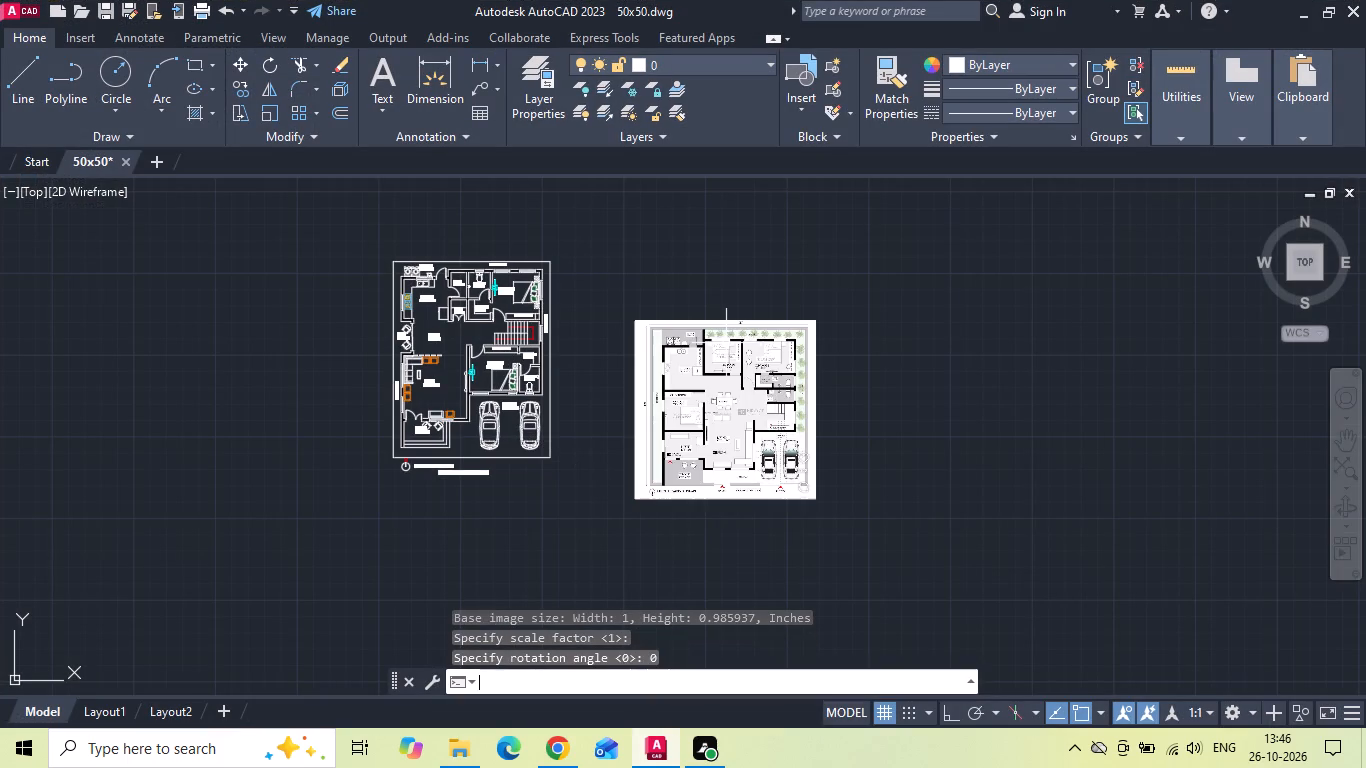
Move the pasted reference image up and closer to the existing floor plan.
drag(777, 303, 763, 331)
click(719, 386)
right_click(718, 387)
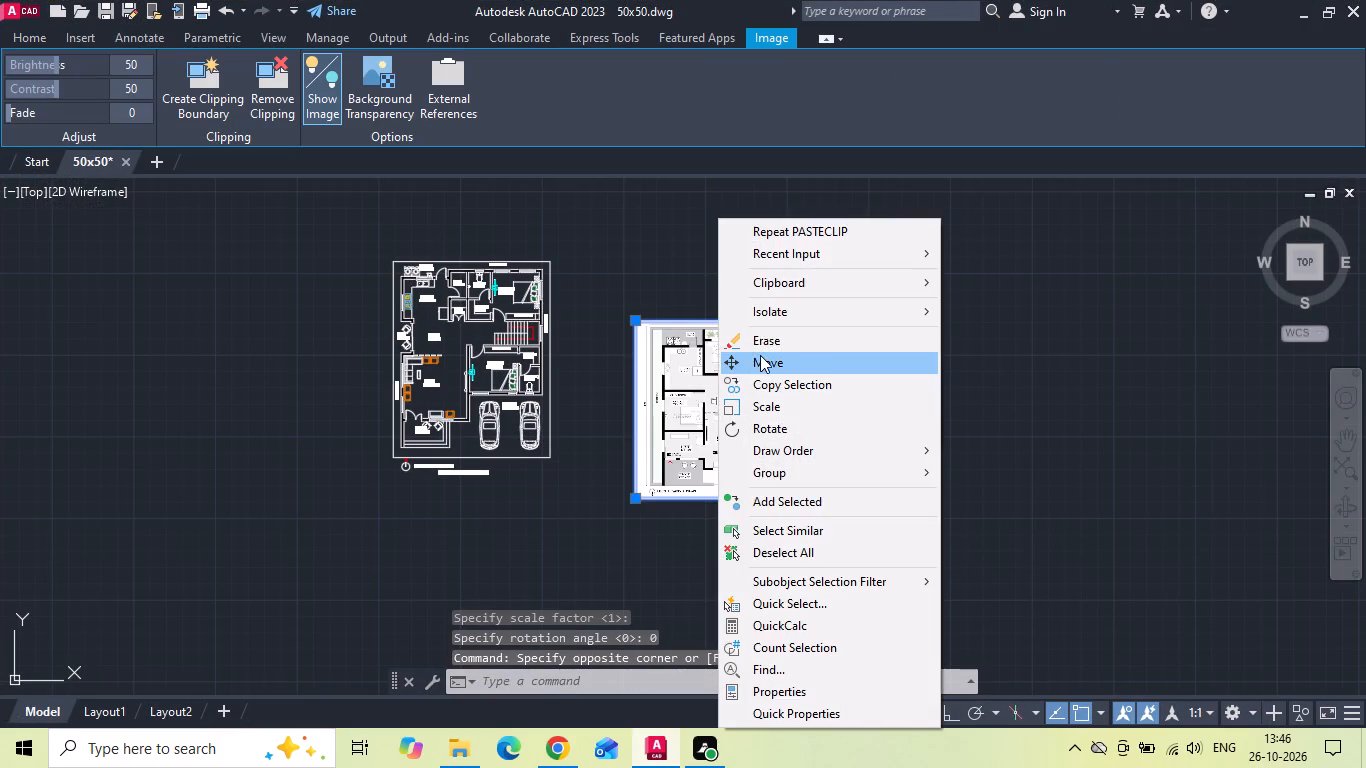
click(760, 355)
drag(740, 422, 706, 439)
click(701, 377)
Draw a 50' by 50' rectangle as the plot boundary to the right of the reference image.
scroll(794, 330, up, 1)
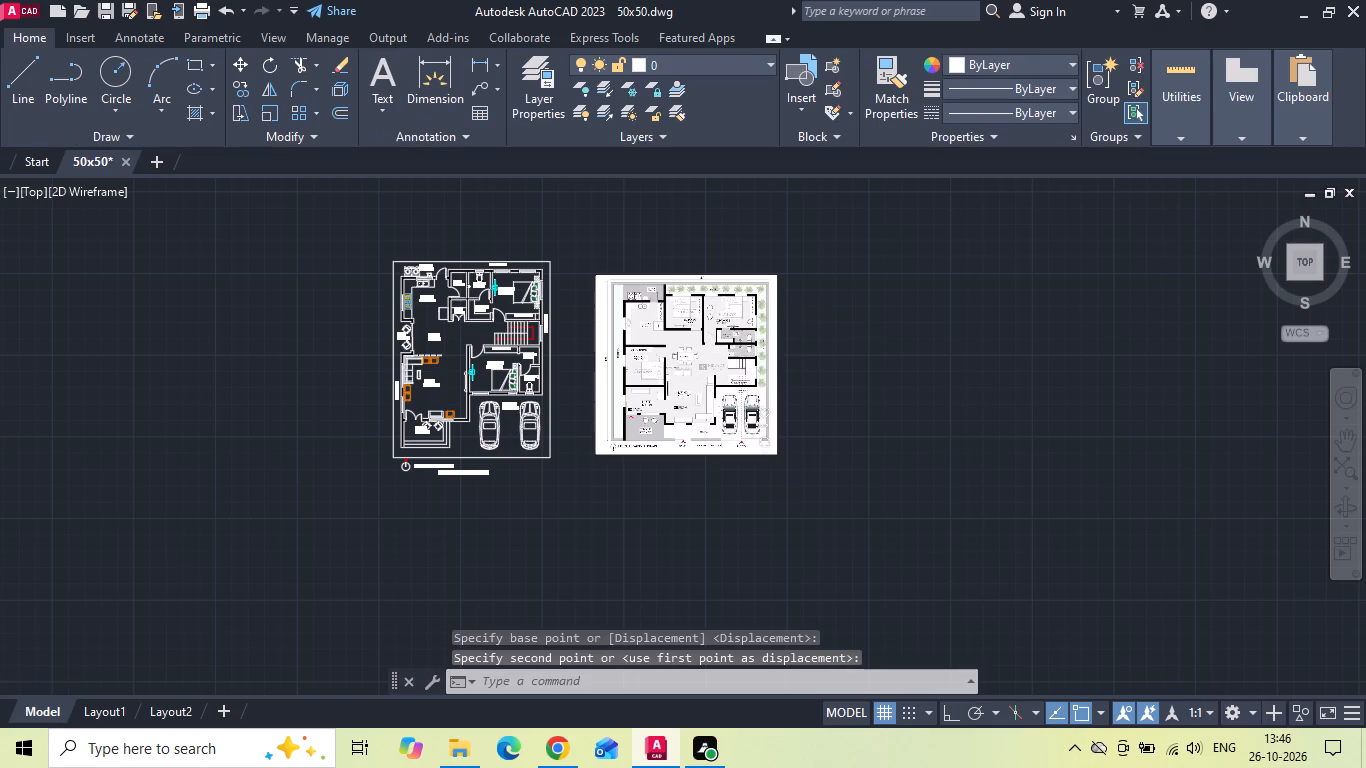
middle_drag(796, 340, 769, 478)
text(re)
text(c)
key(space)
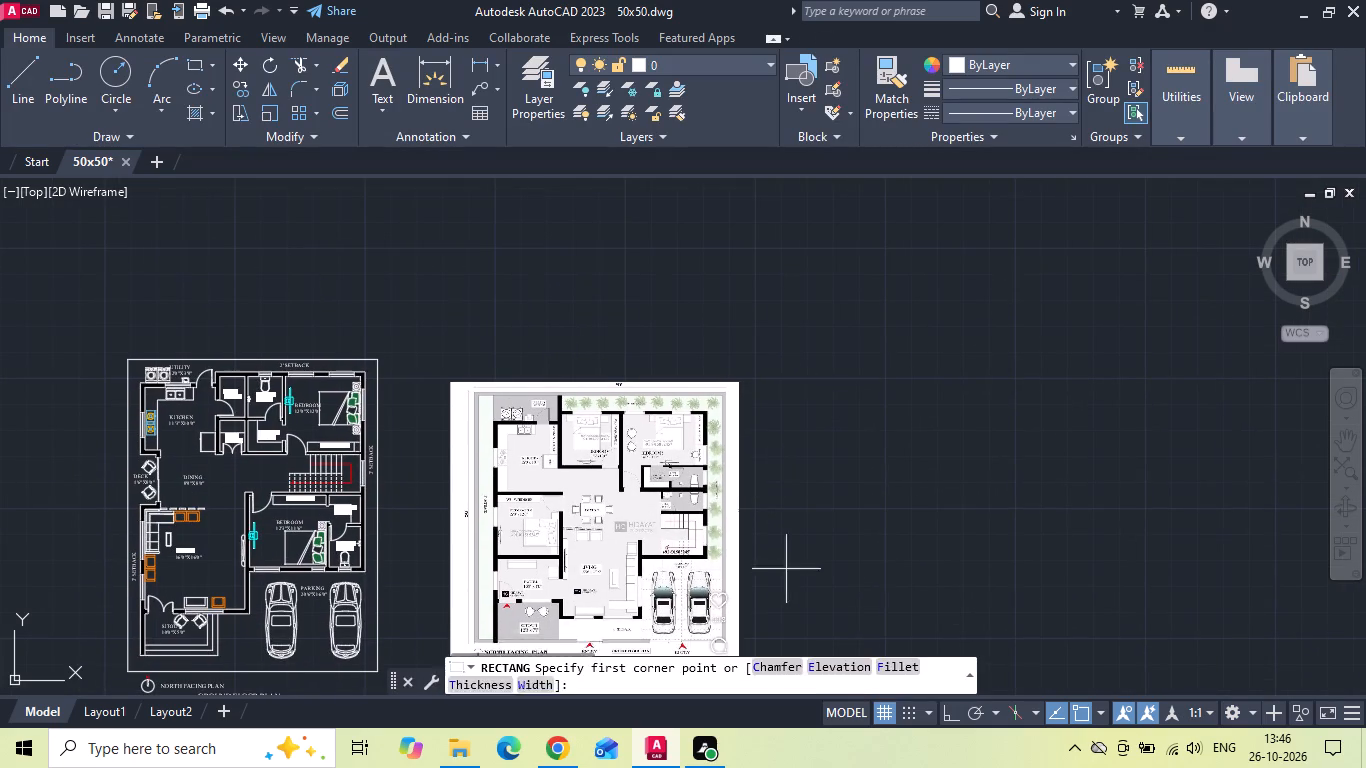
drag(792, 602, 833, 525)
text(d 50')
key(Return)
text(50')
key(Return)
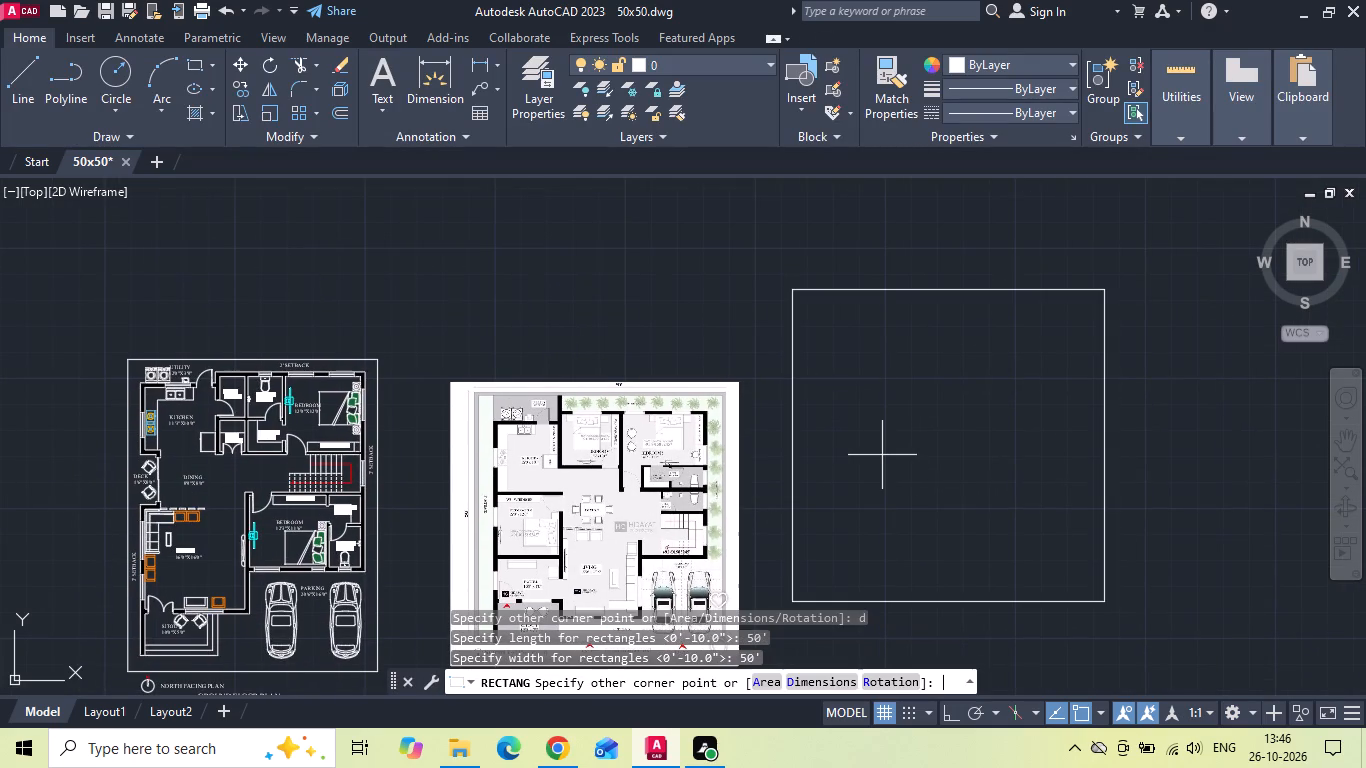
click(883, 452)
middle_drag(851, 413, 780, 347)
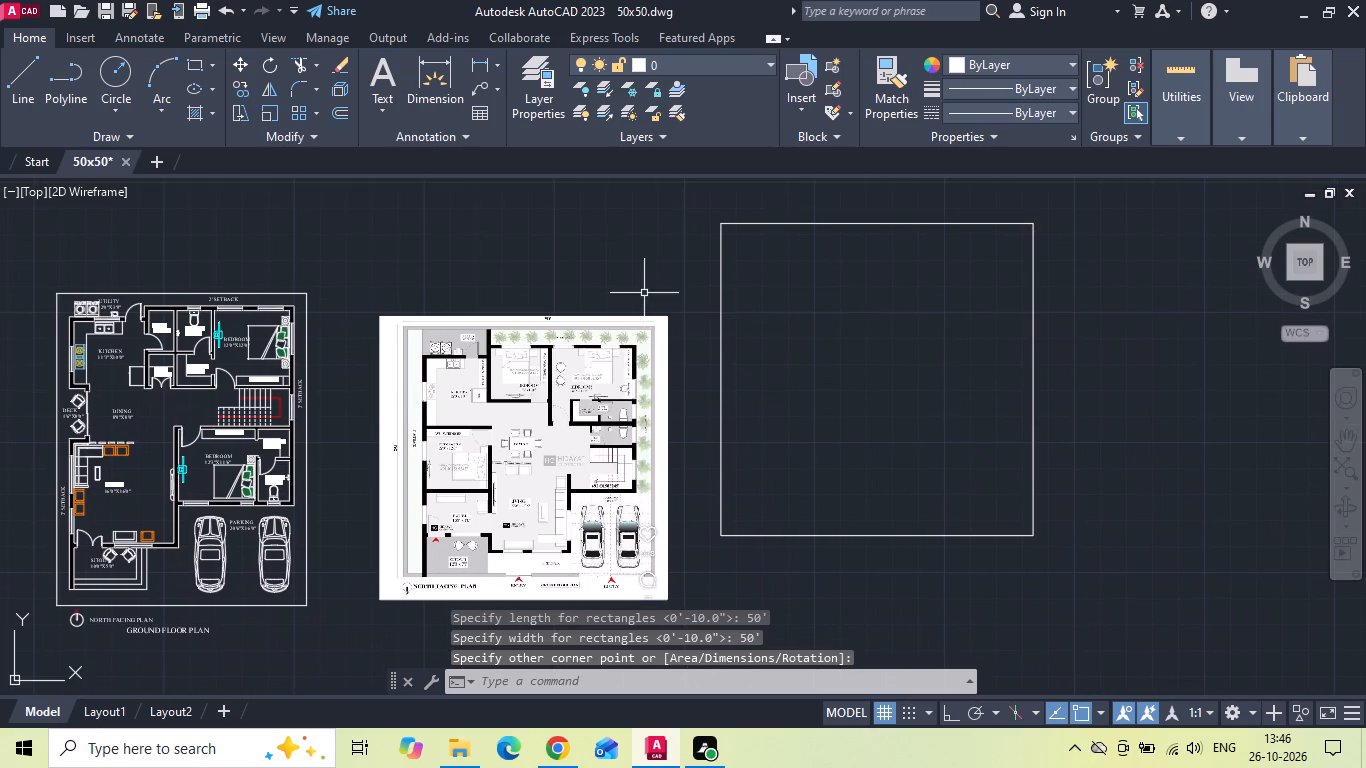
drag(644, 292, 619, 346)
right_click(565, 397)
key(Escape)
Move the 50' square down and closer to the reference image so the two sit side by side.
drag(739, 357, 736, 366)
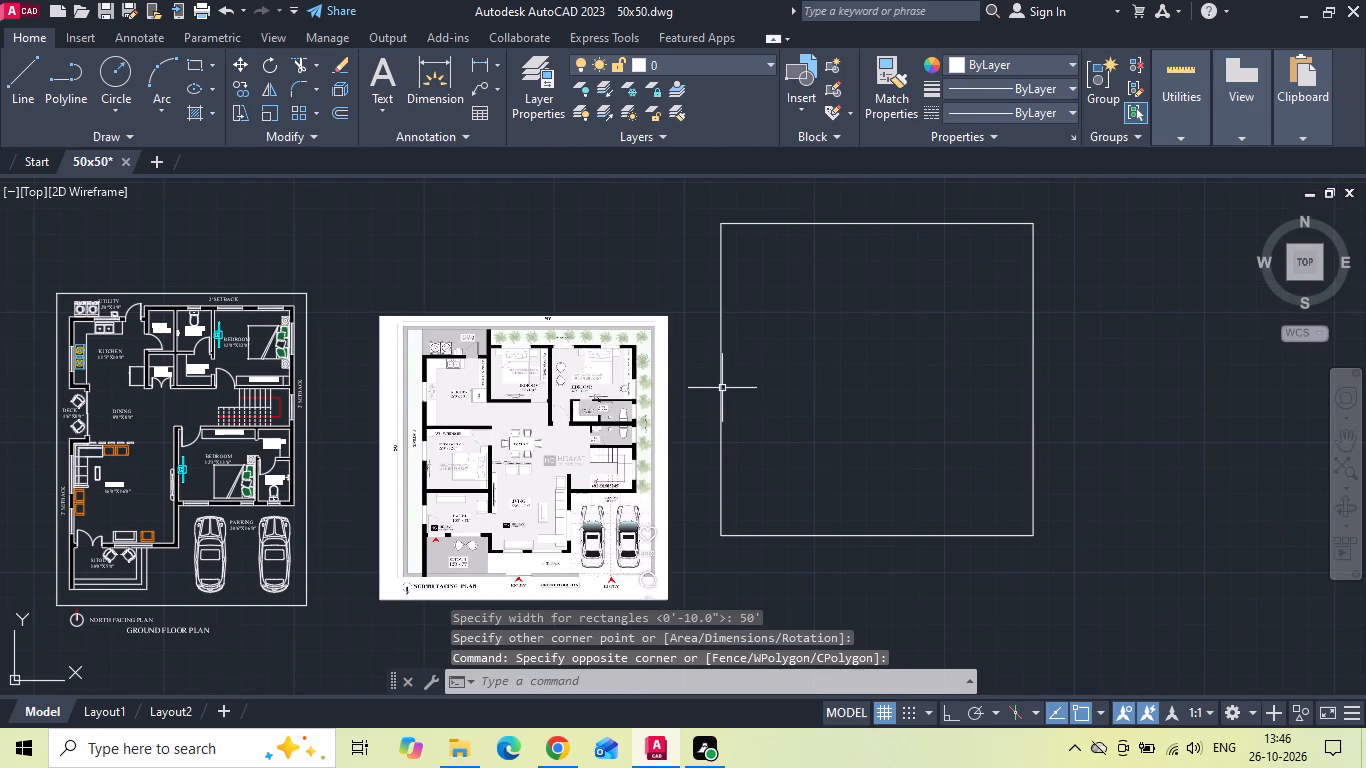
click(720, 386)
right_click(720, 386)
click(774, 362)
drag(830, 373, 814, 423)
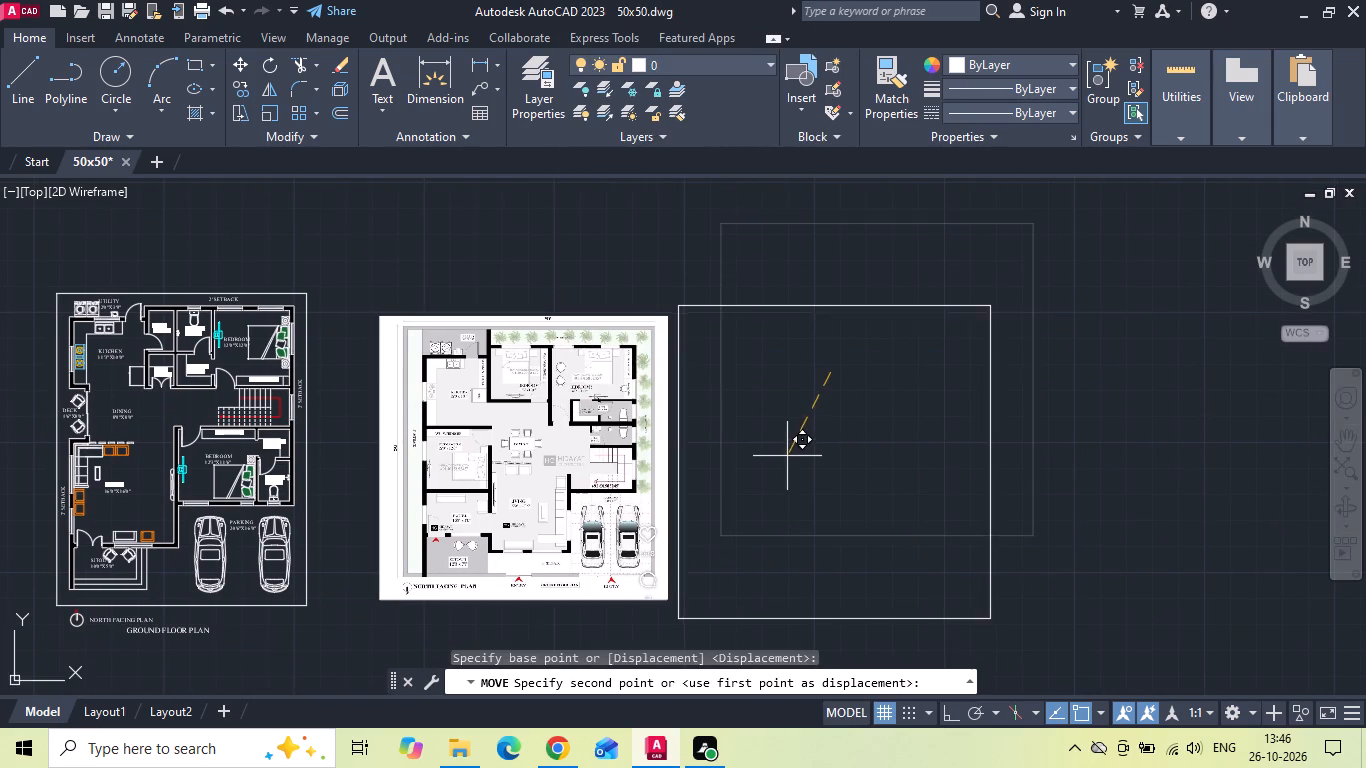
click(790, 461)
Scale the reference image up from its upper-right corner to roughly the size of the 50' square.
drag(550, 258, 480, 371)
click(430, 421)
right_click(428, 422)
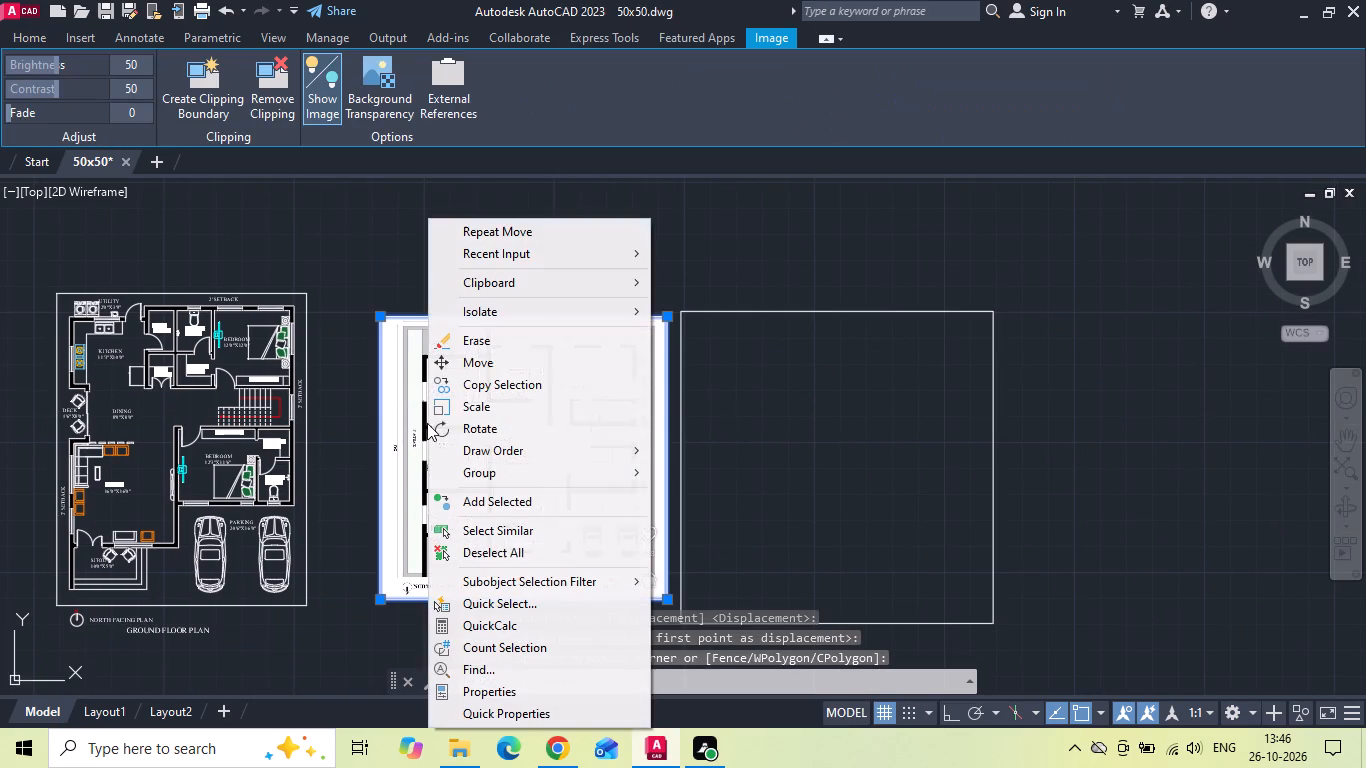
click(471, 408)
click(664, 311)
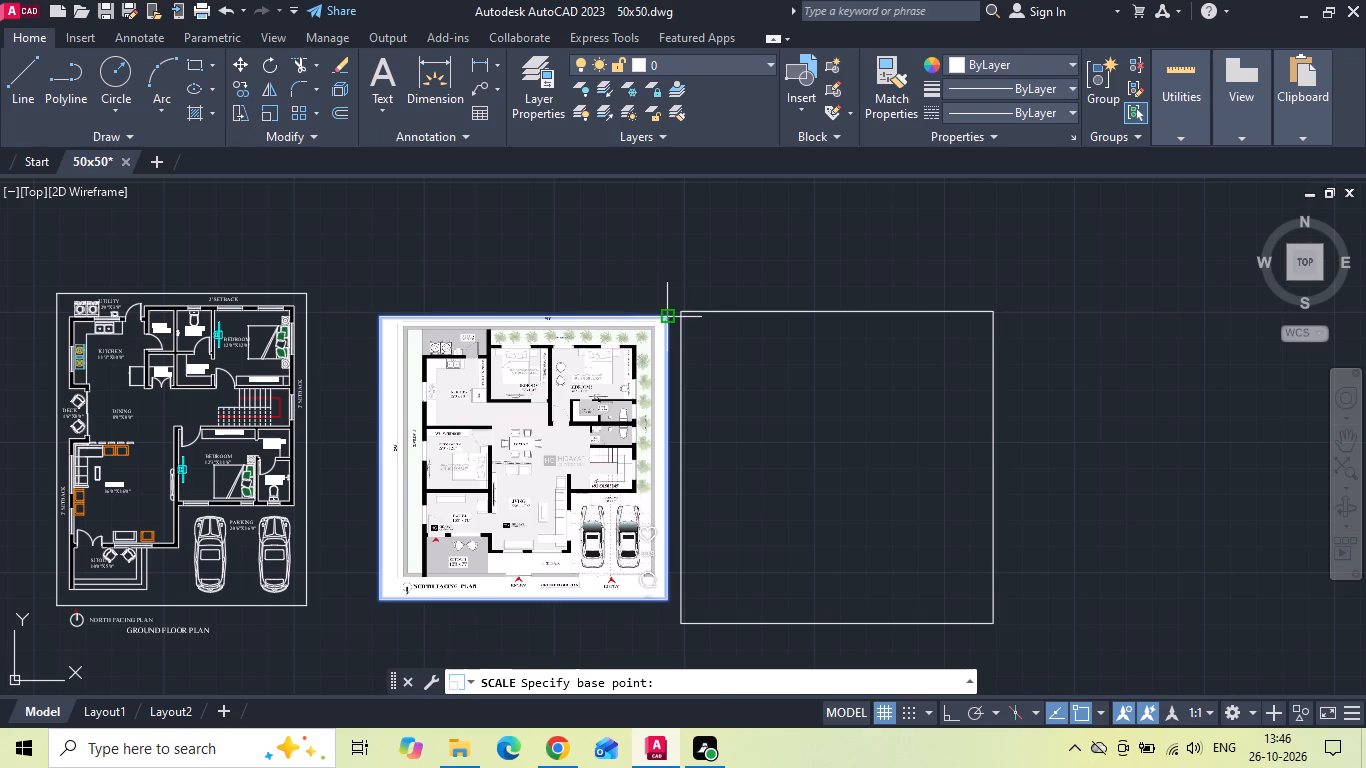
click(560, 433)
Offset the 50' plot boundary inward by 3' to form the setback line.
middle_drag(588, 334, 591, 307)
scroll(596, 282, up, 2)
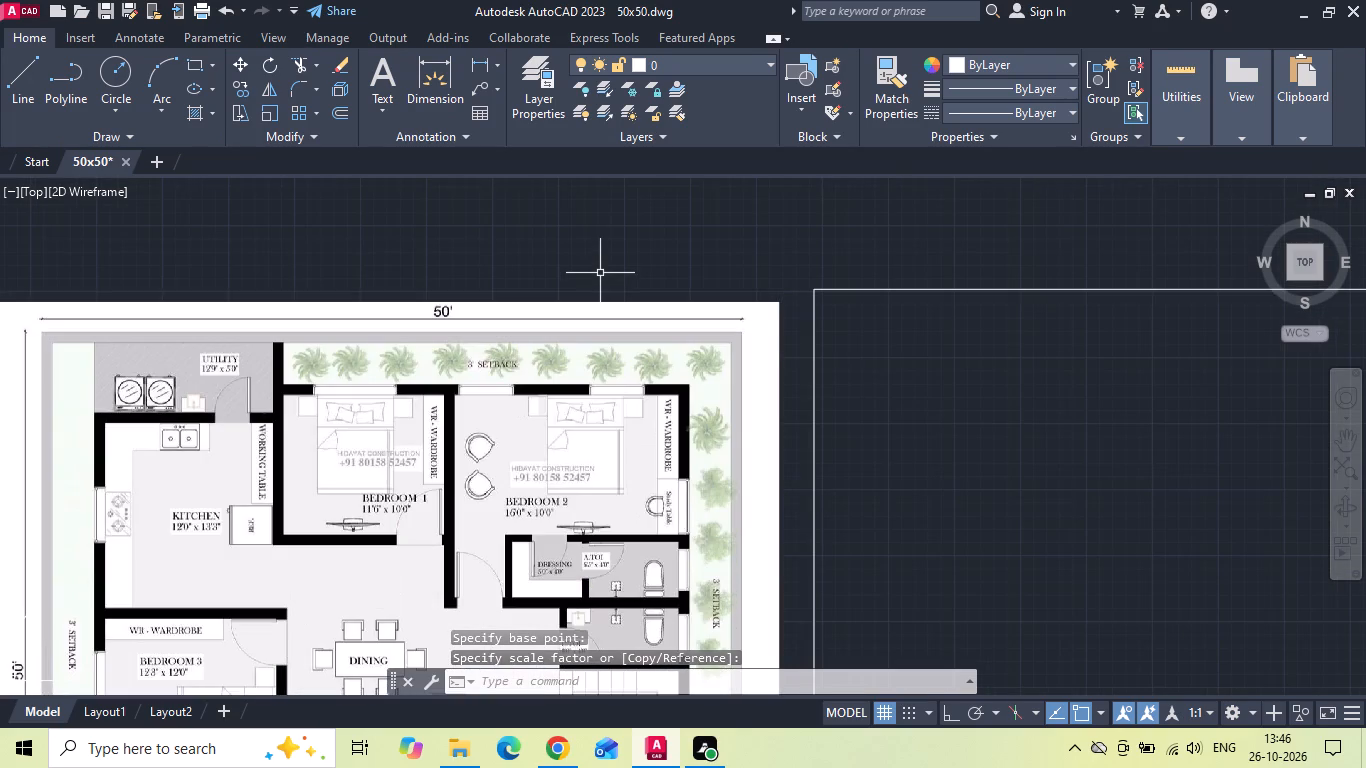
scroll(513, 359, up, 2)
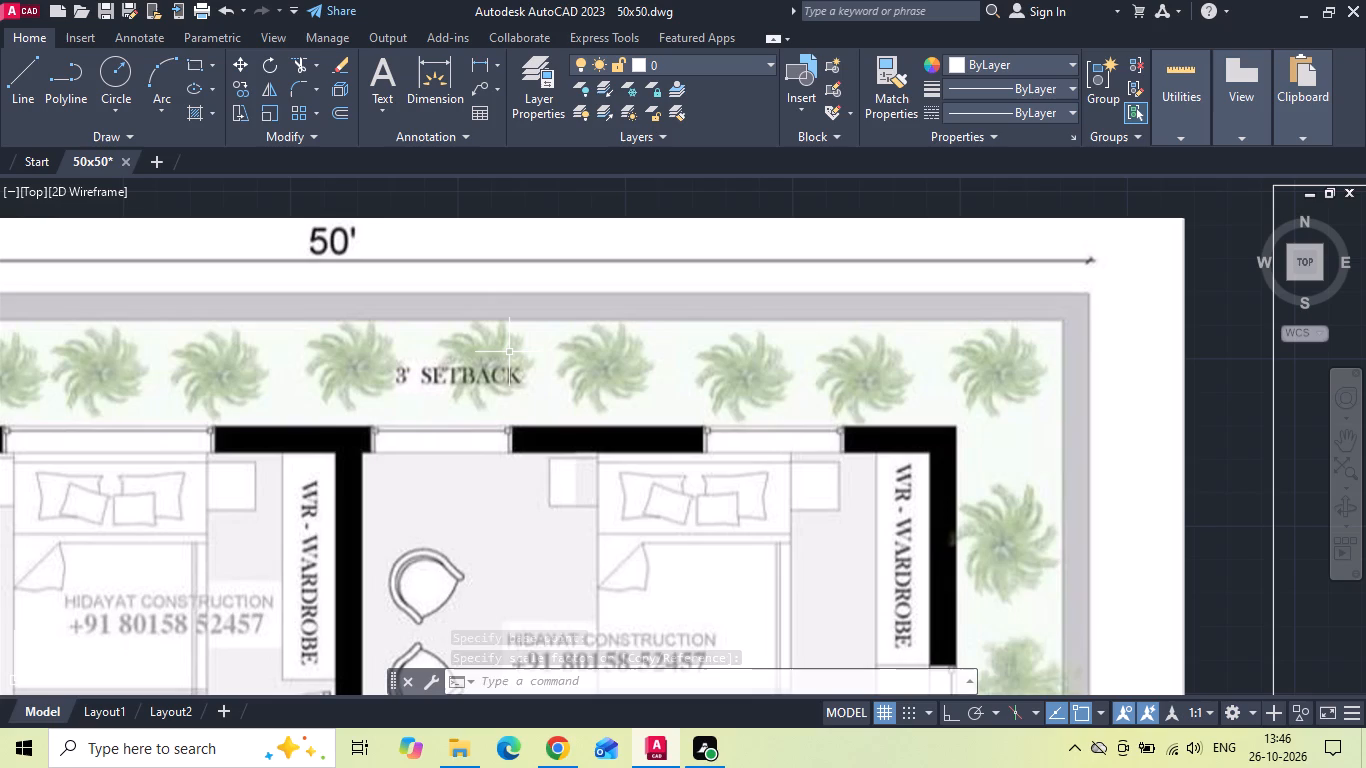
text(o 3')
key(Return)
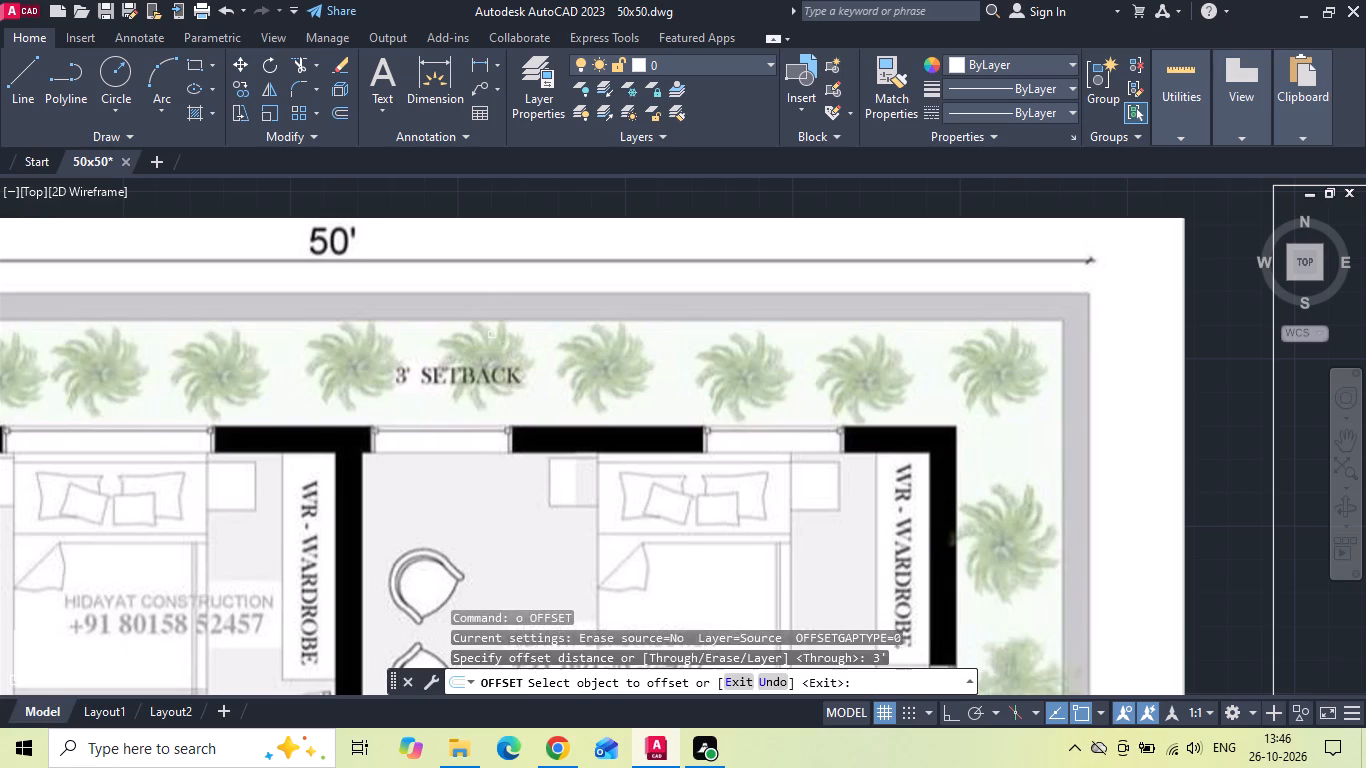
scroll(478, 299, down, 3)
click(684, 338)
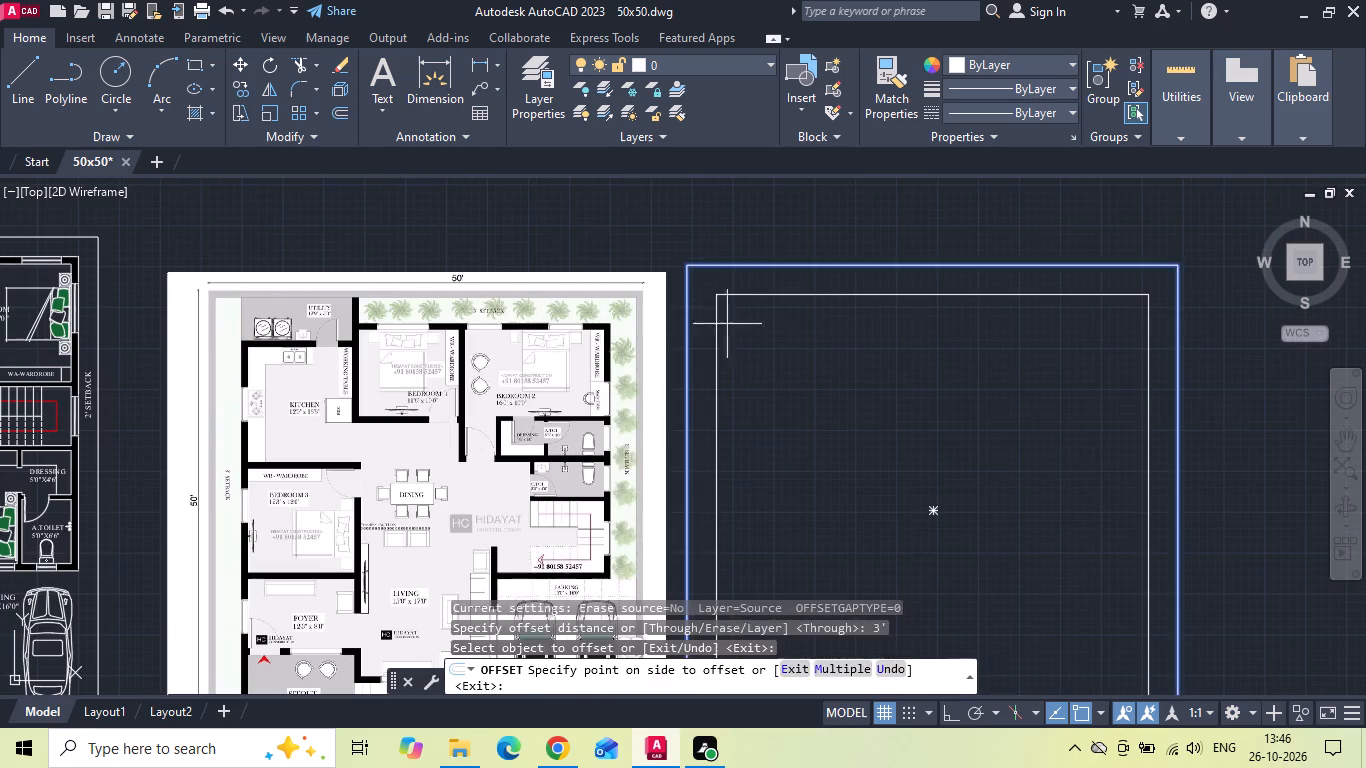
click(803, 300)
key(x)
key(space)
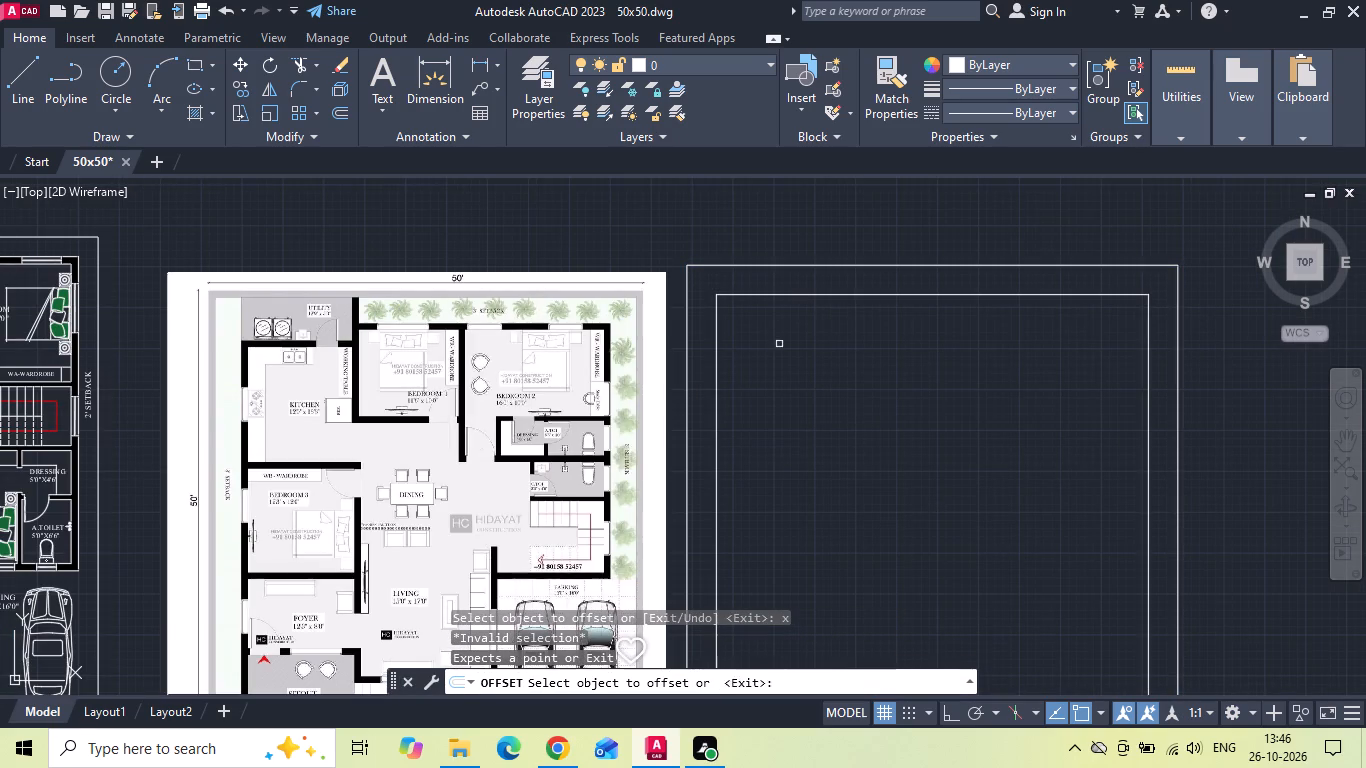
key(Escape)
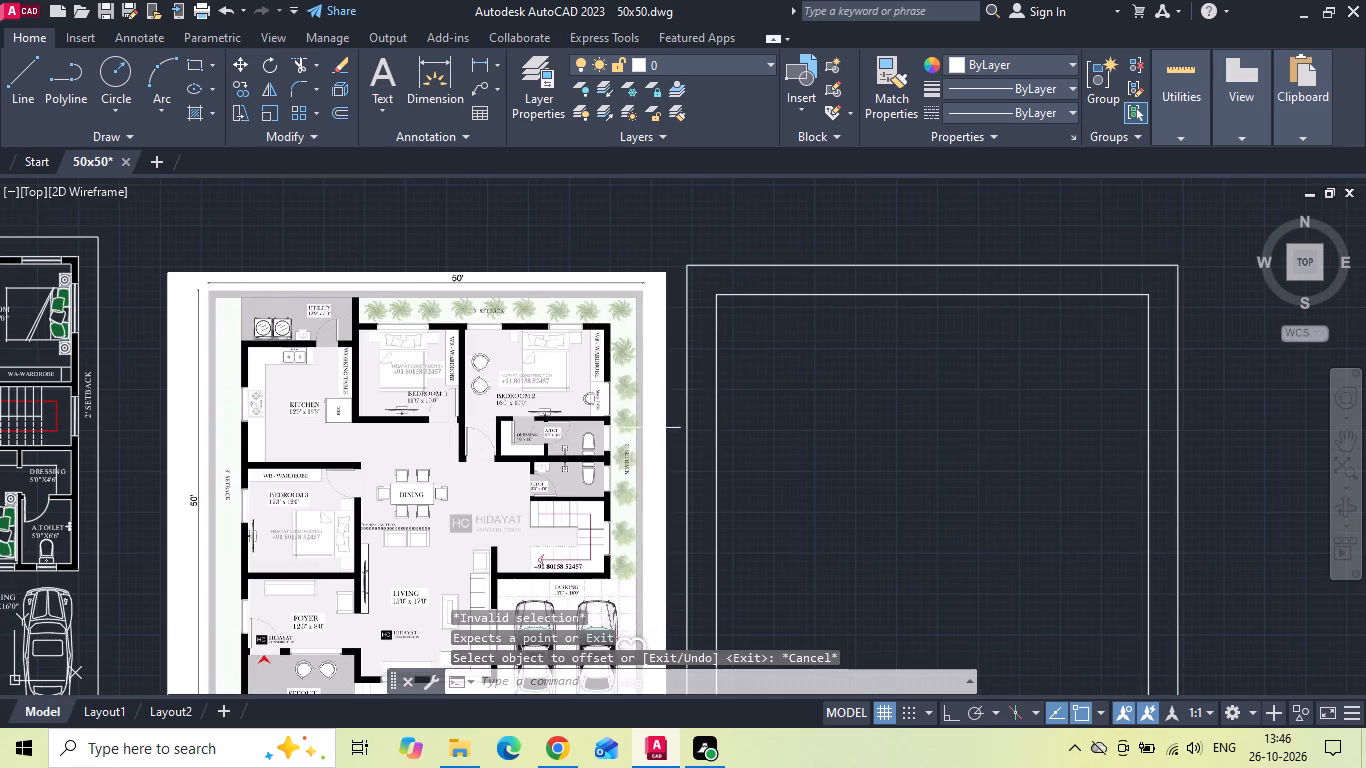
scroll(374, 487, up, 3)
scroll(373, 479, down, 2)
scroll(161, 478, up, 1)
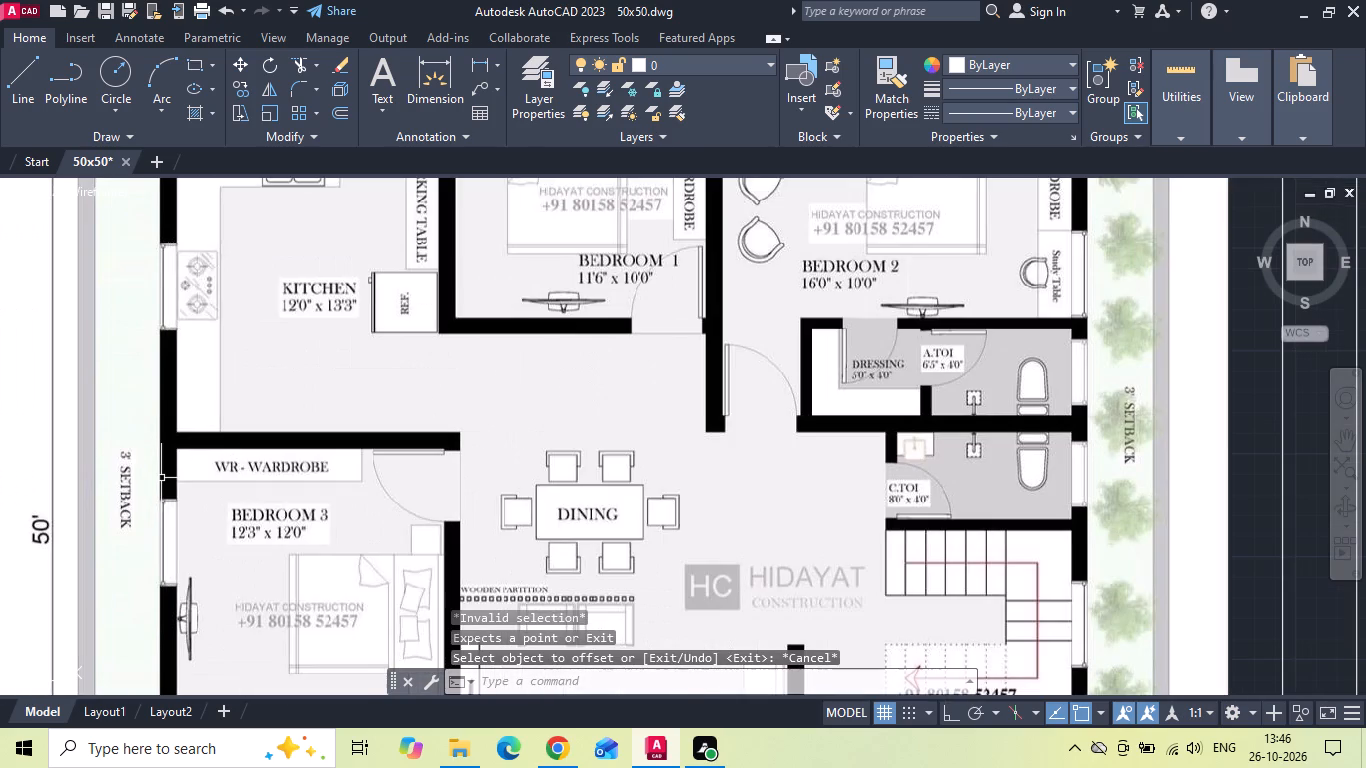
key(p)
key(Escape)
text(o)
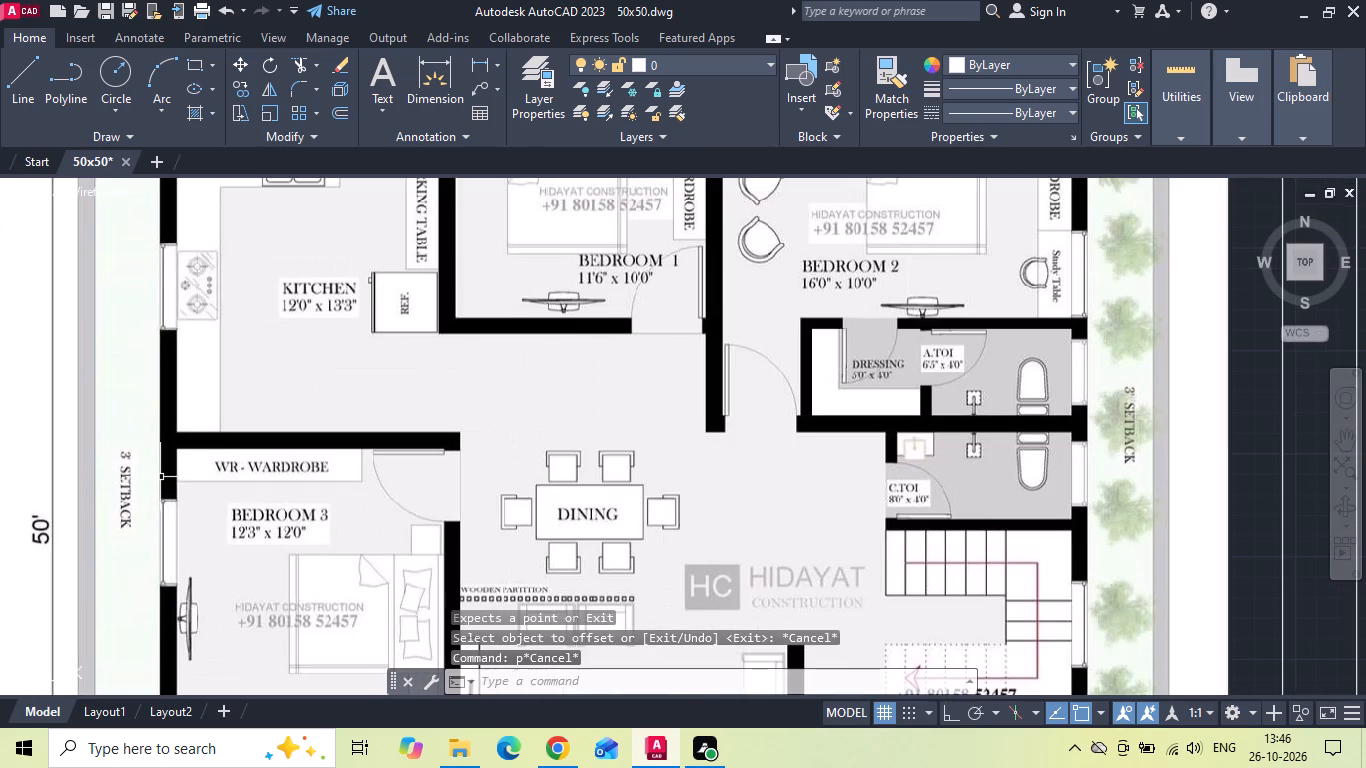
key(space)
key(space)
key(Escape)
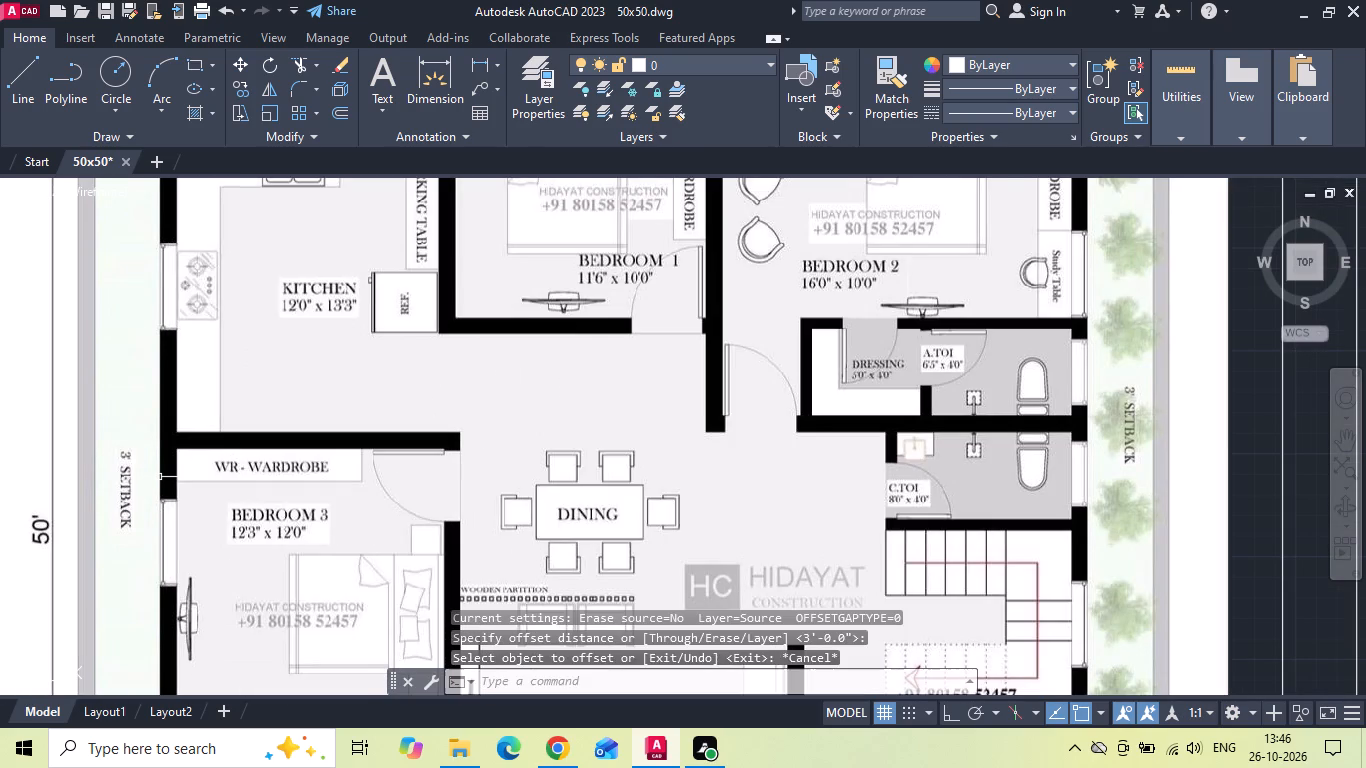
Offset the setback outline inward by 9 inches to form the outer wall thickness.
text(o 9)
key(space)
scroll(156, 475, down, 2)
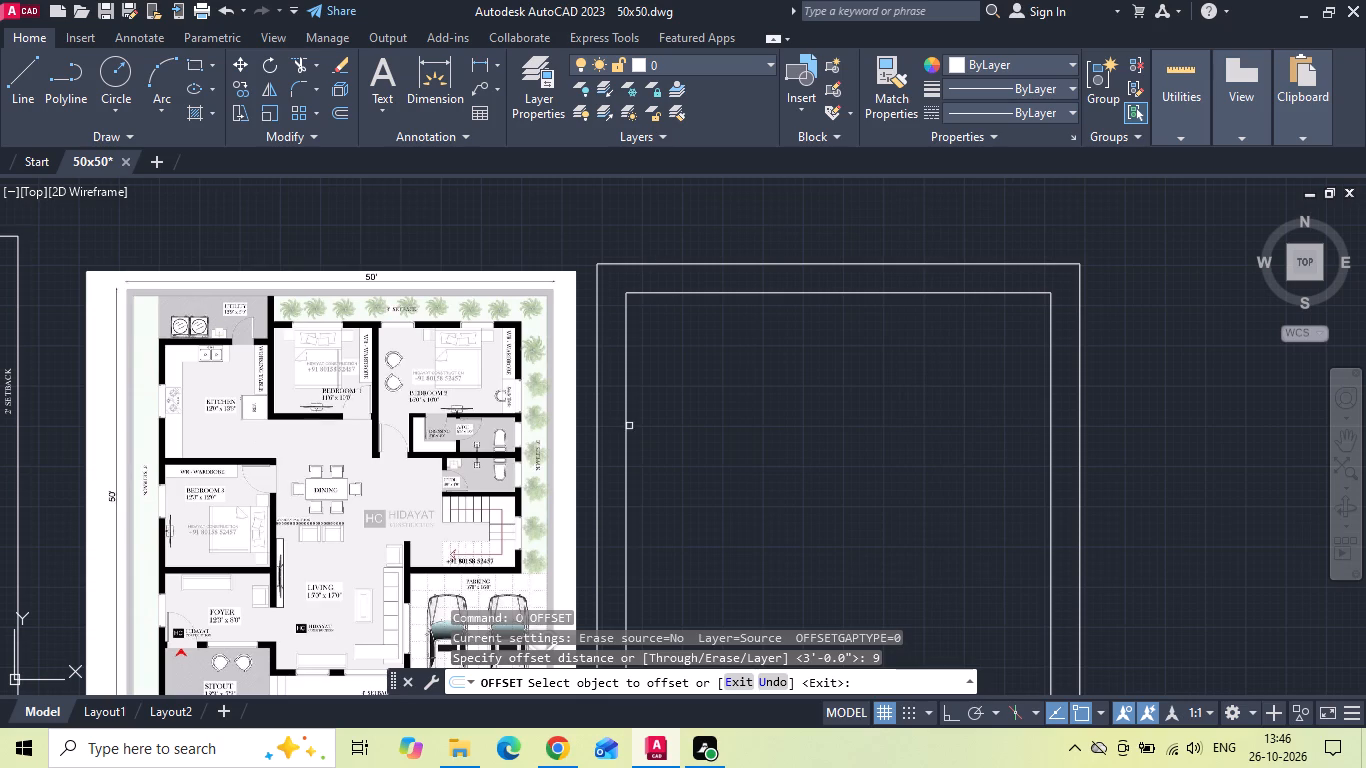
drag(627, 425, 644, 423)
click(696, 399)
text(x)
key(space)
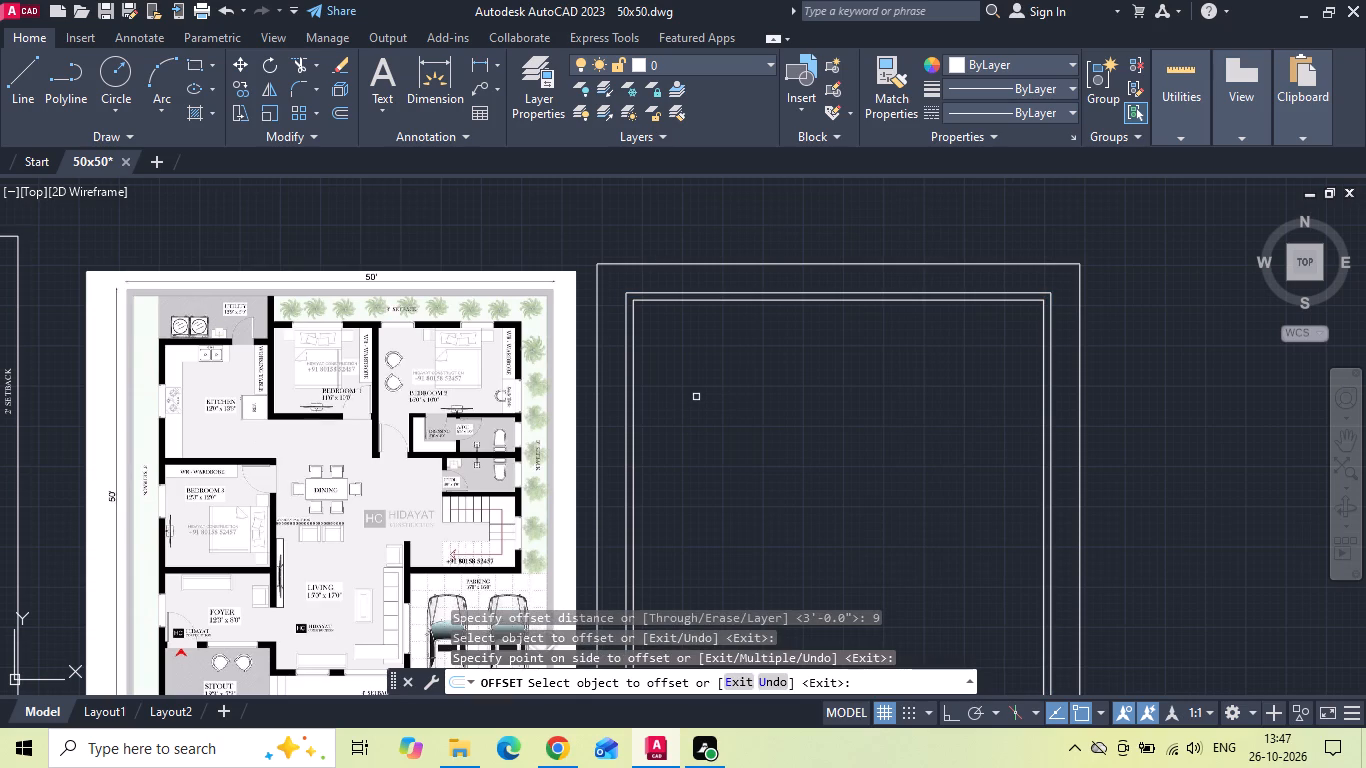
click(634, 443)
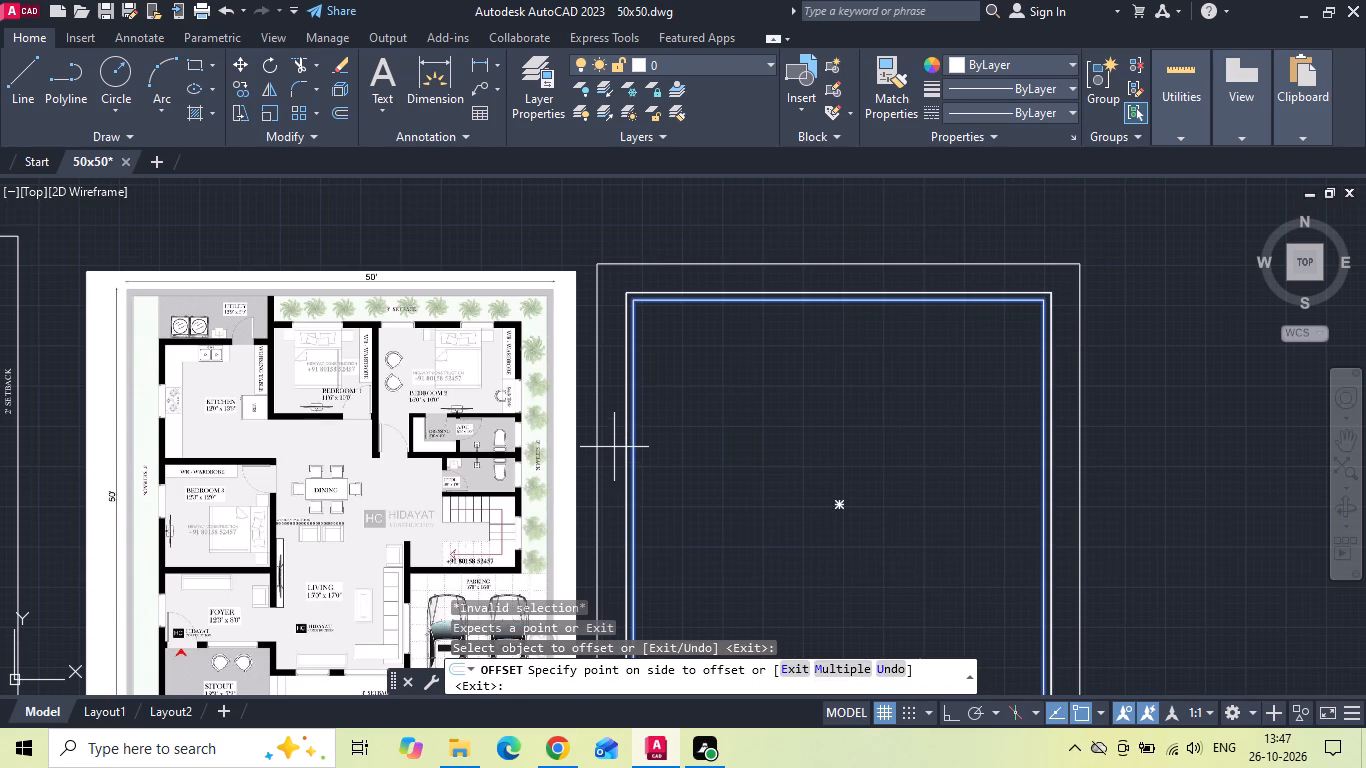
key(Escape)
Explode the outer and inner wall outlines into separate lines.
key(x)
key(space)
click(624, 435)
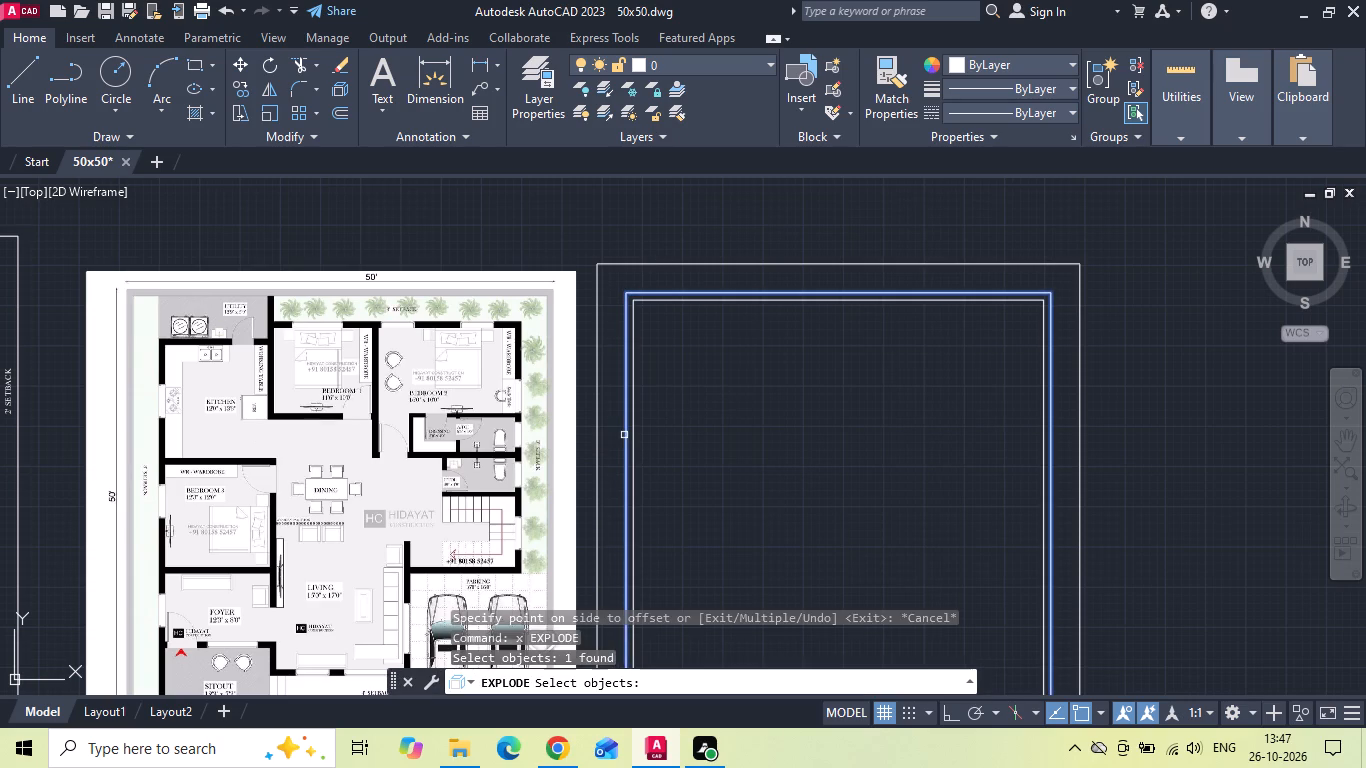
key(space)
click(633, 432)
text(x)
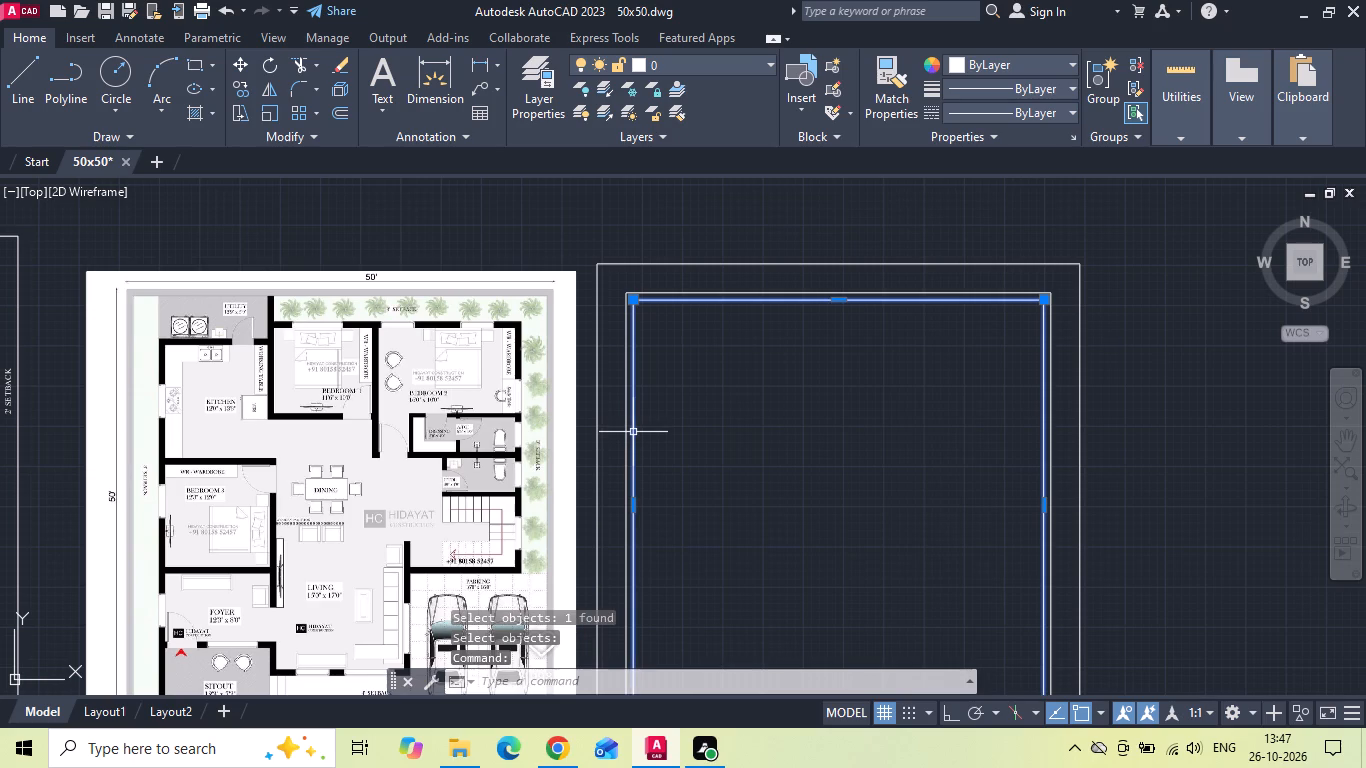
key(space)
click(633, 432)
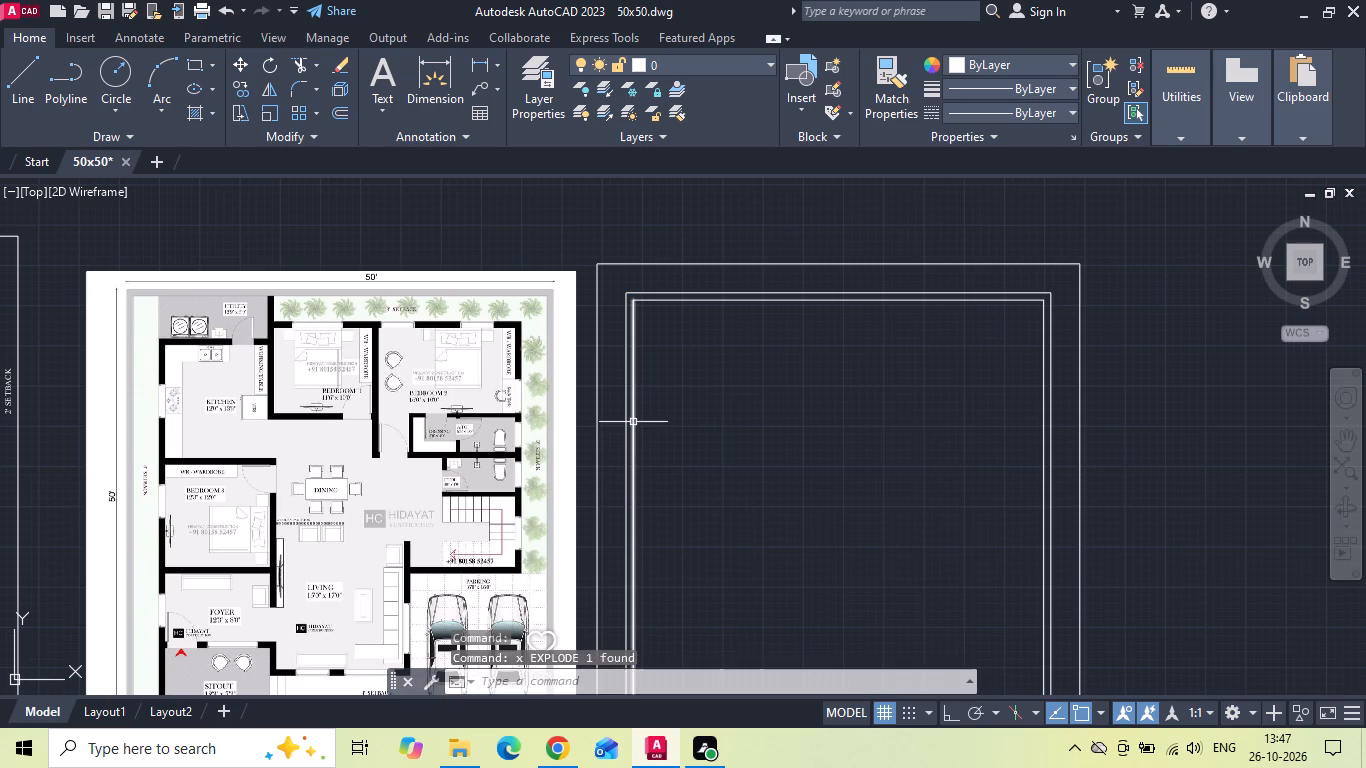
click(633, 422)
key(Escape)
Offset the inner line of the left outer wall 12' into the house for the kitchen width.
scroll(158, 391, up, 2)
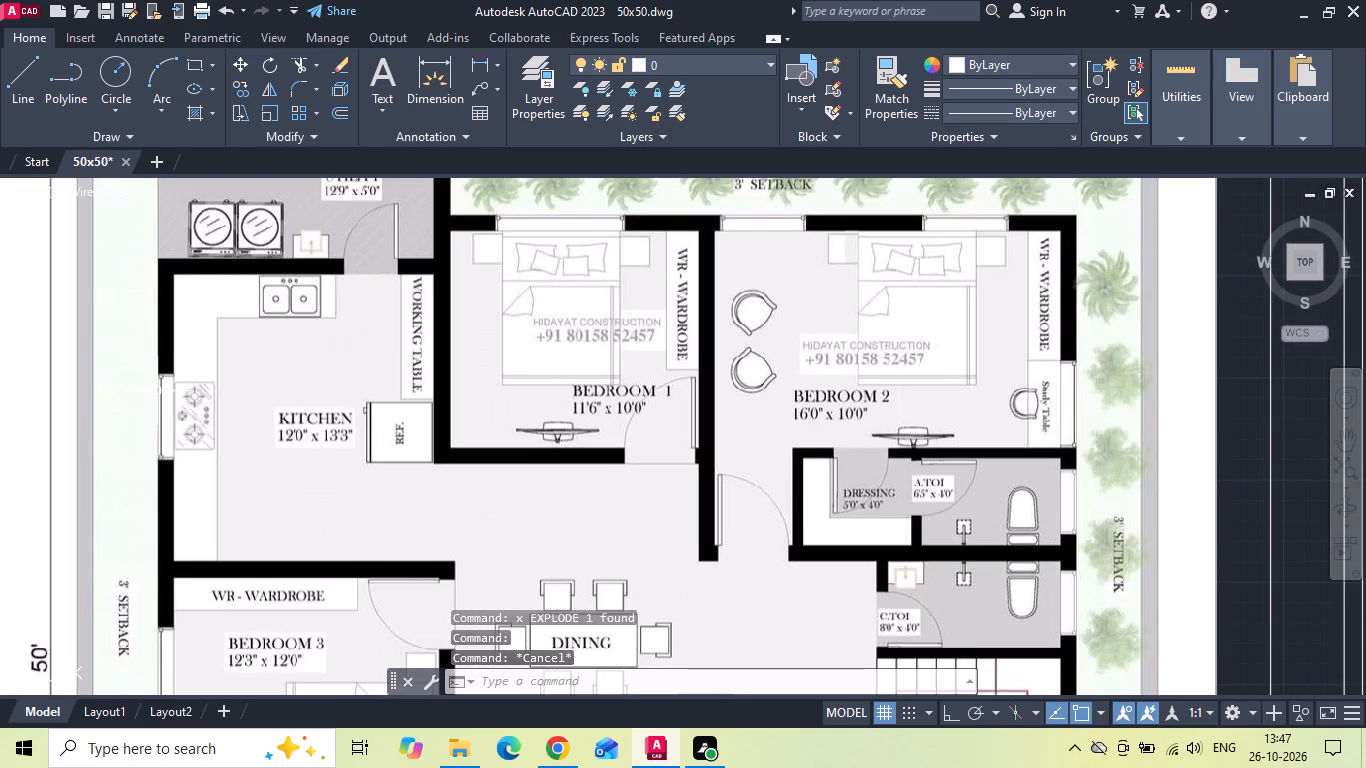
text(o 1)
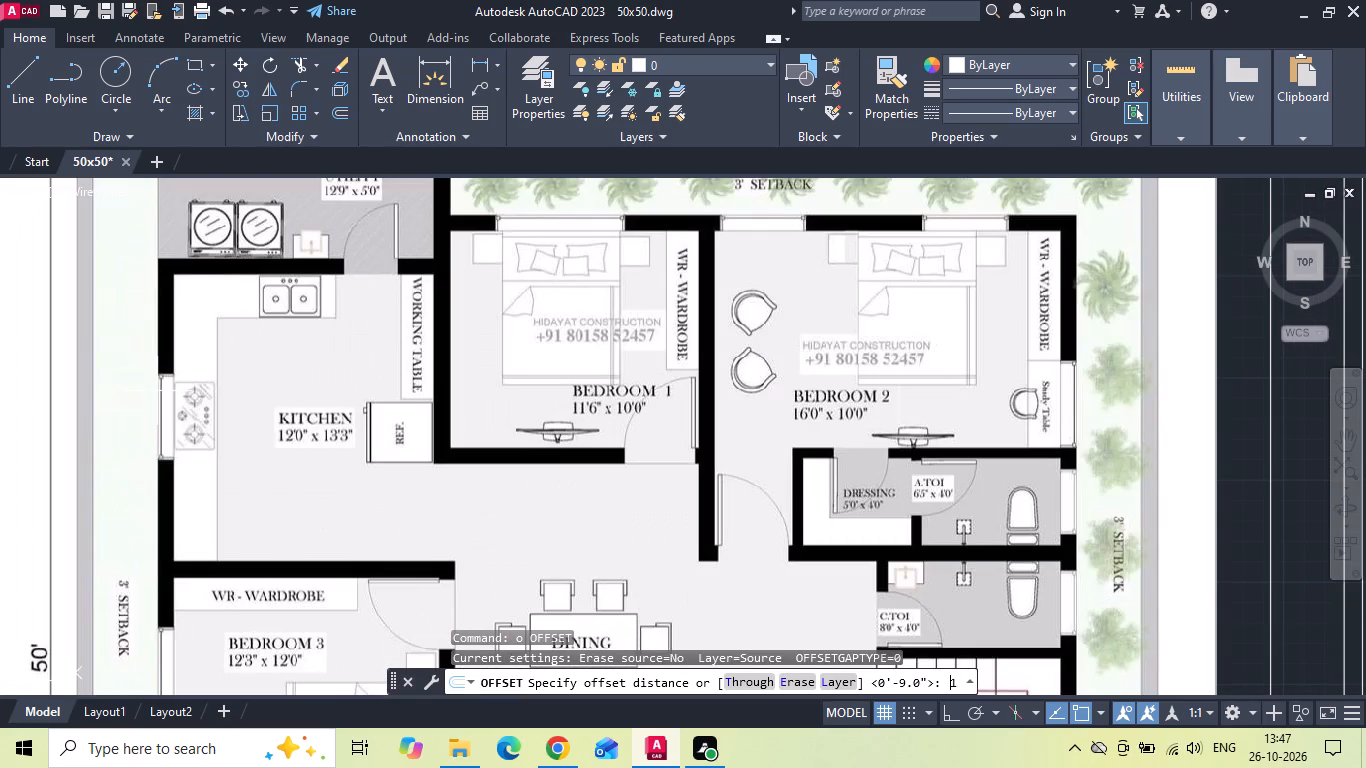
text(2')
key(Return)
scroll(155, 391, down, 1)
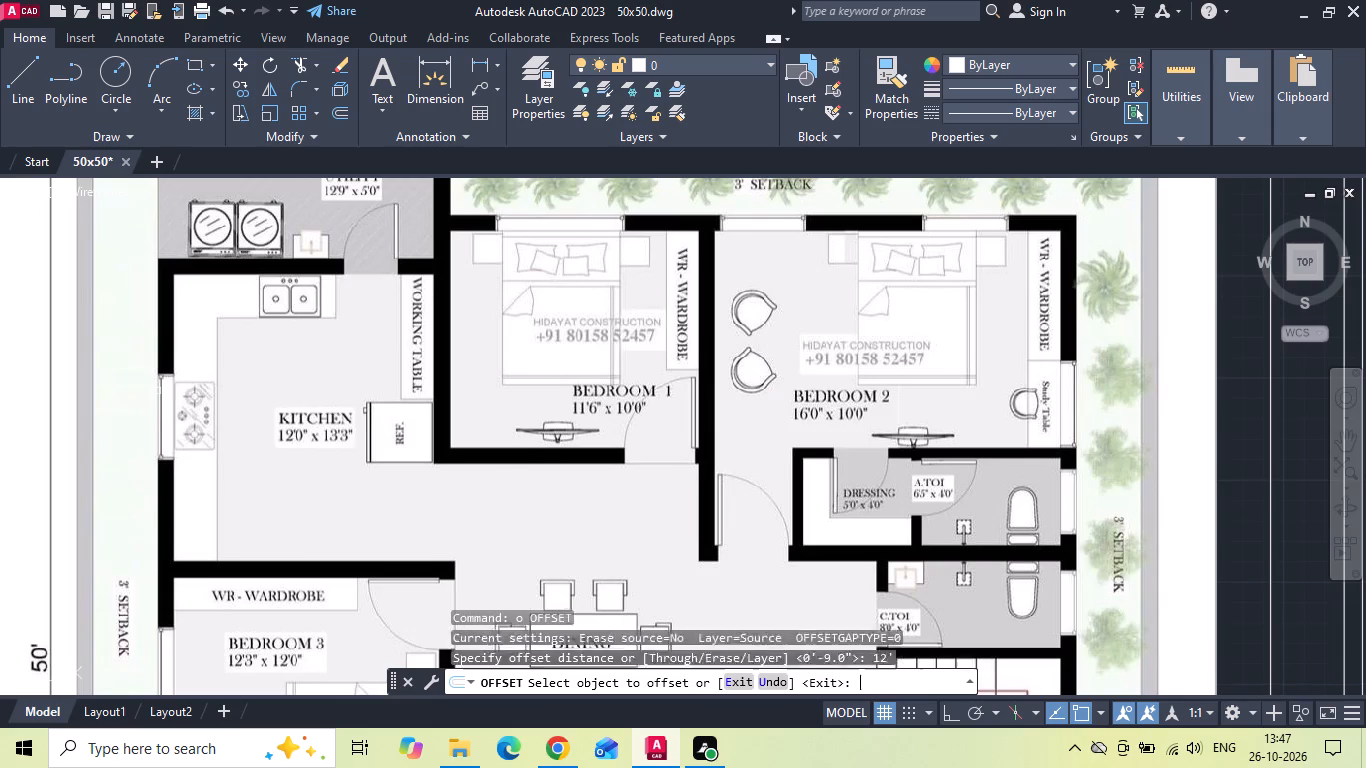
scroll(154, 391, down, 1)
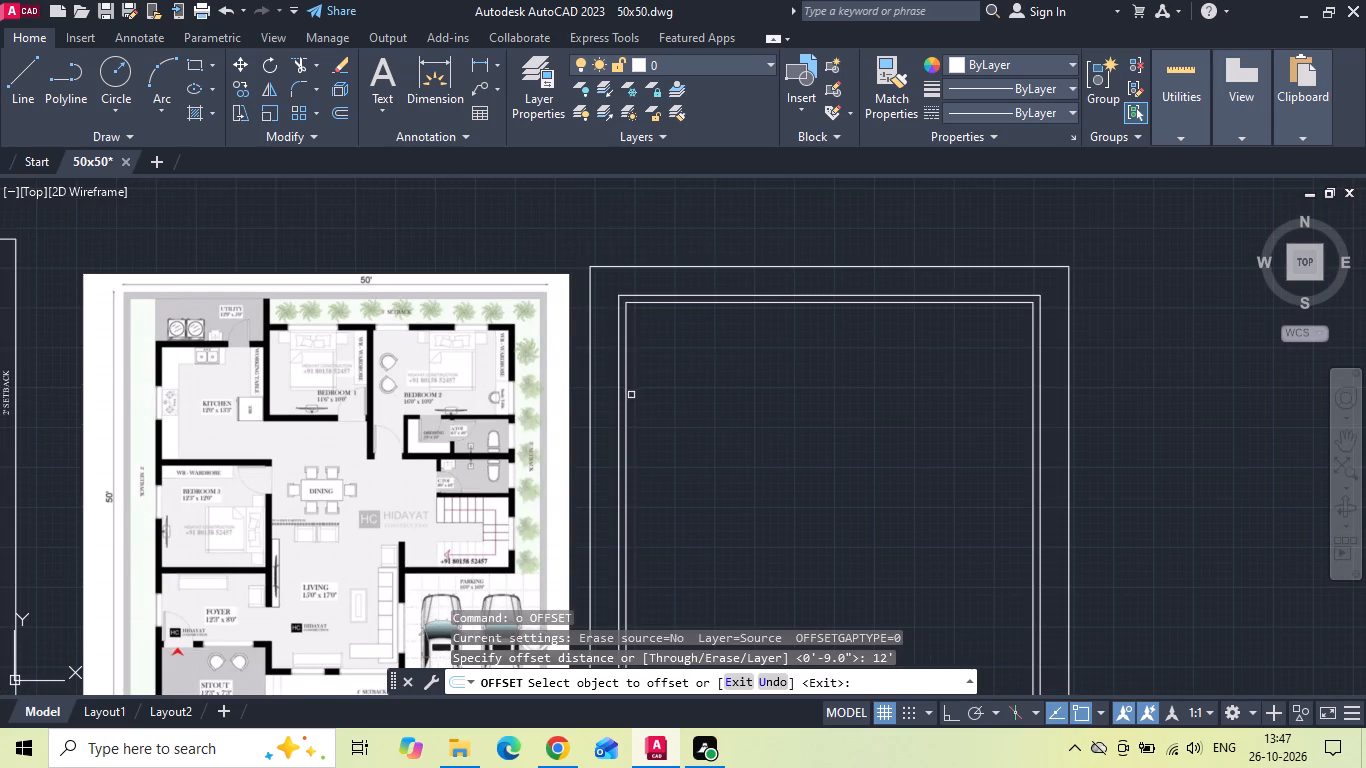
click(624, 399)
click(687, 380)
scroll(503, 377, up, 2)
key(grave)
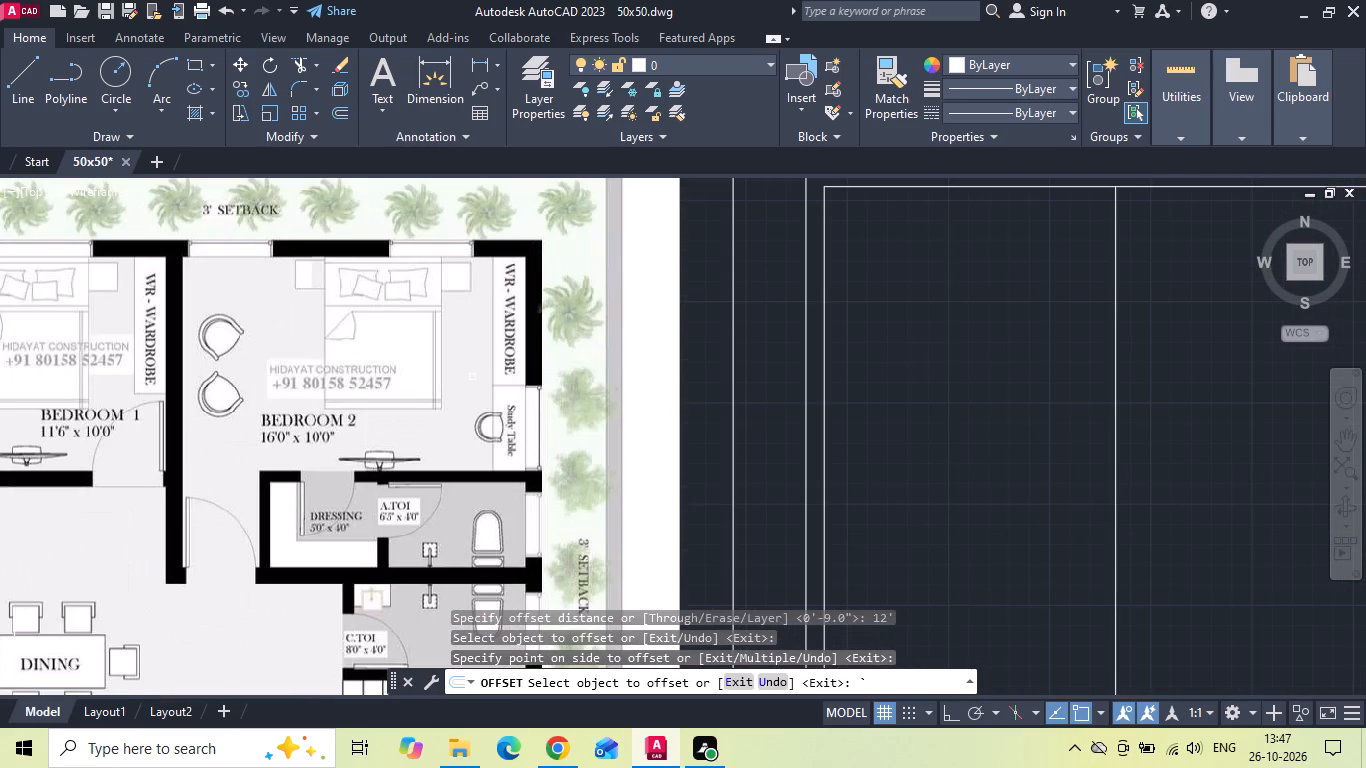
key(Escape)
Try to offset the inner line of the right outer wall 16' into the house for the Bedroom 2 width.
text(o)
key(space)
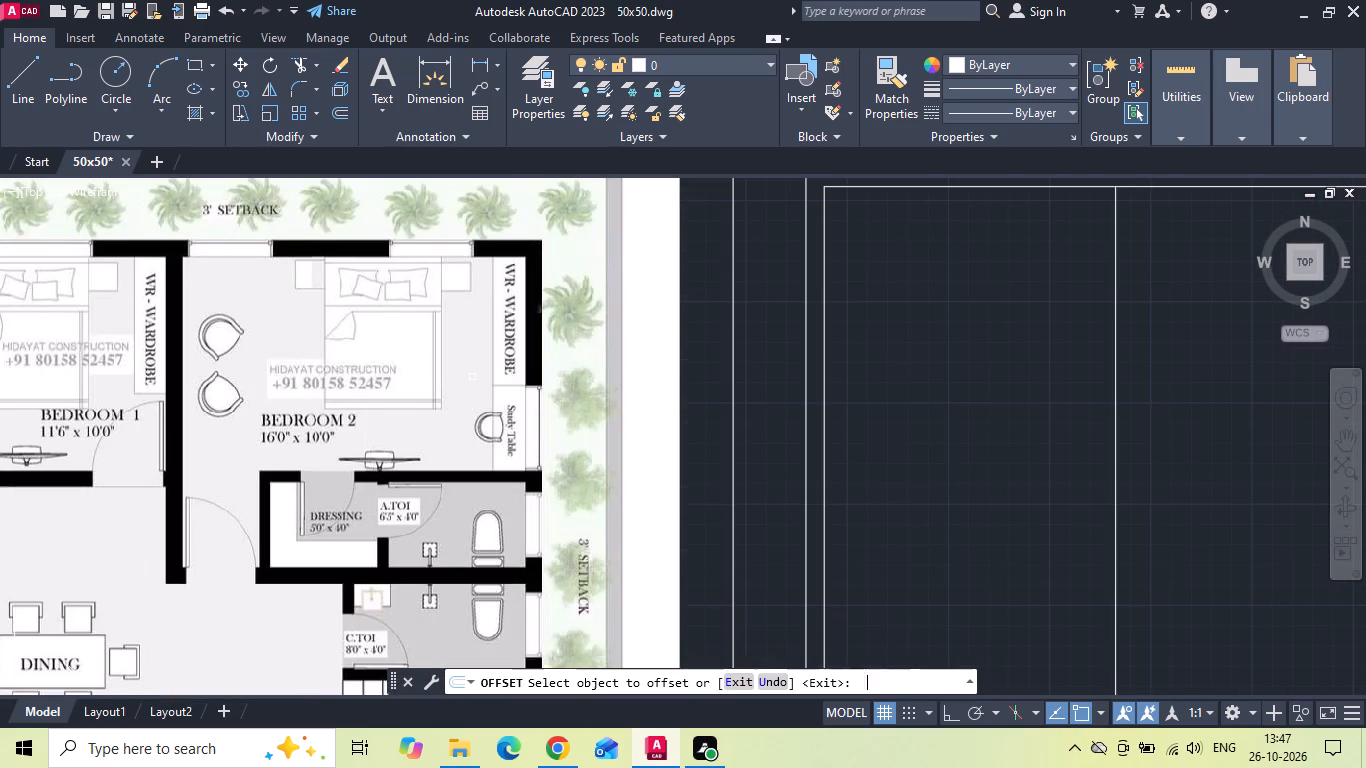
text(16)
key(apostrophe)
key(Return)
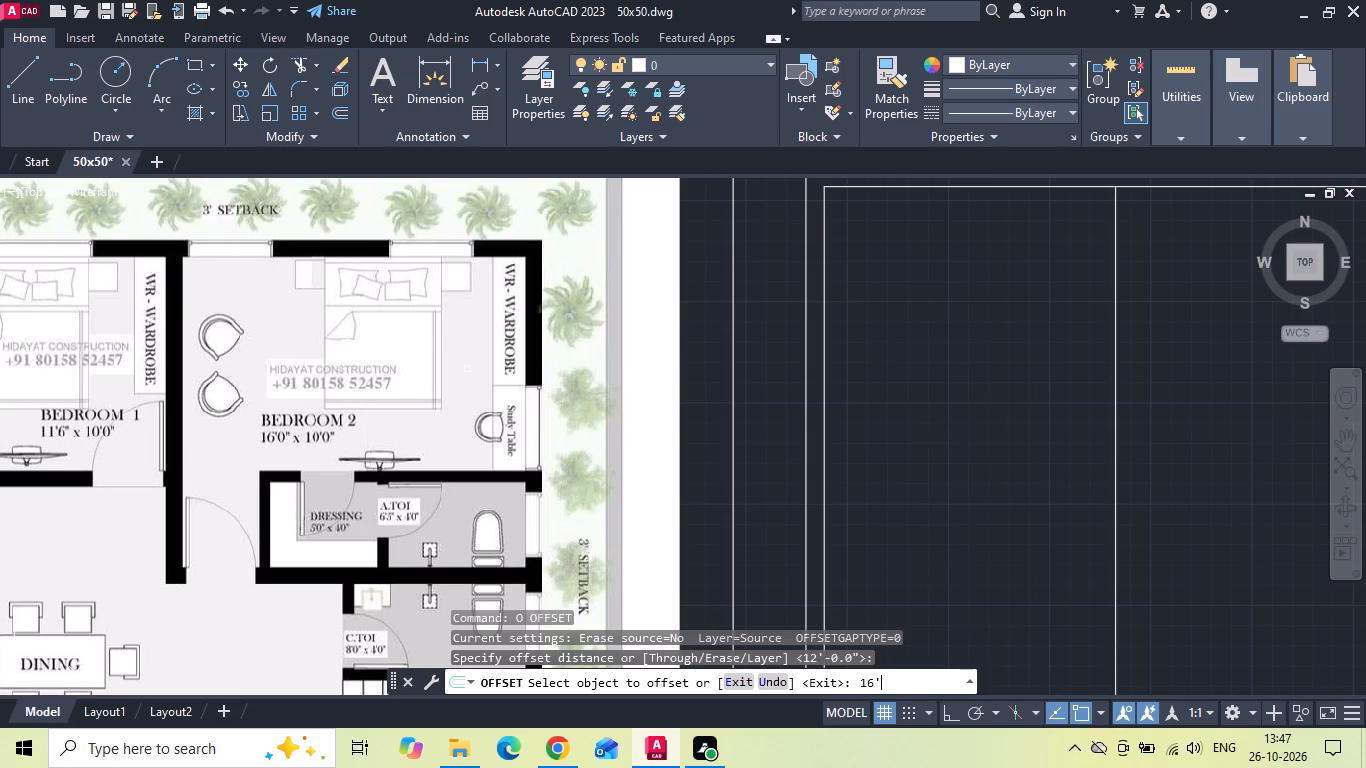
scroll(467, 369, down, 1)
middle_drag(735, 361, 610, 361)
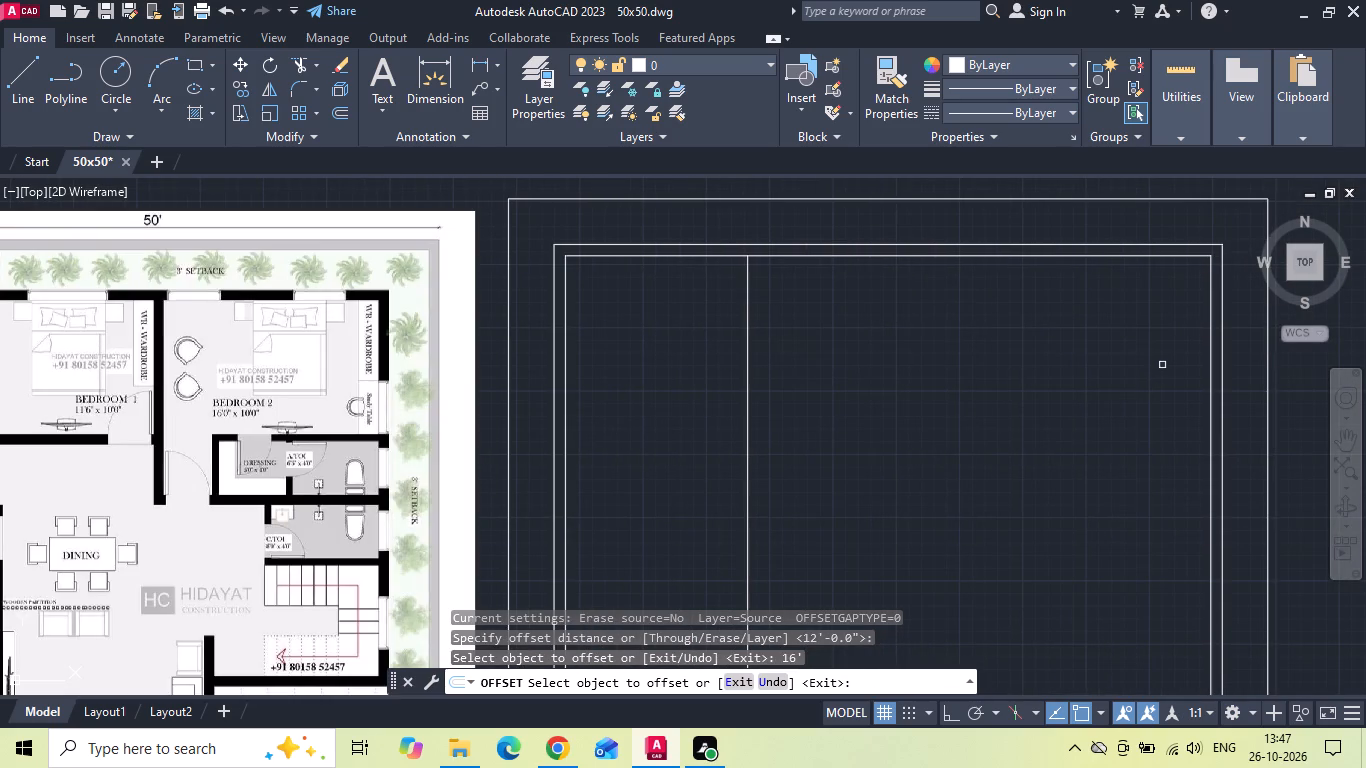
click(1209, 310)
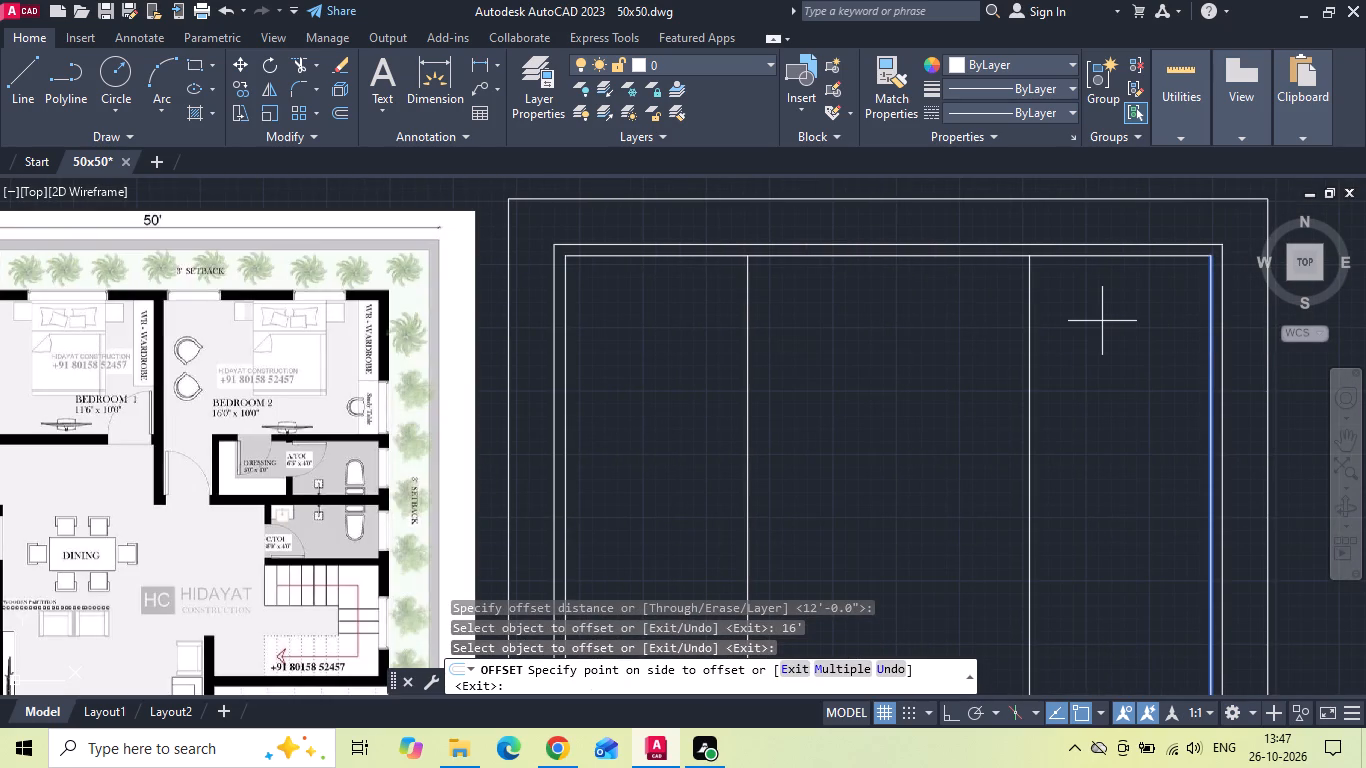
click(1102, 321)
key(Escape)
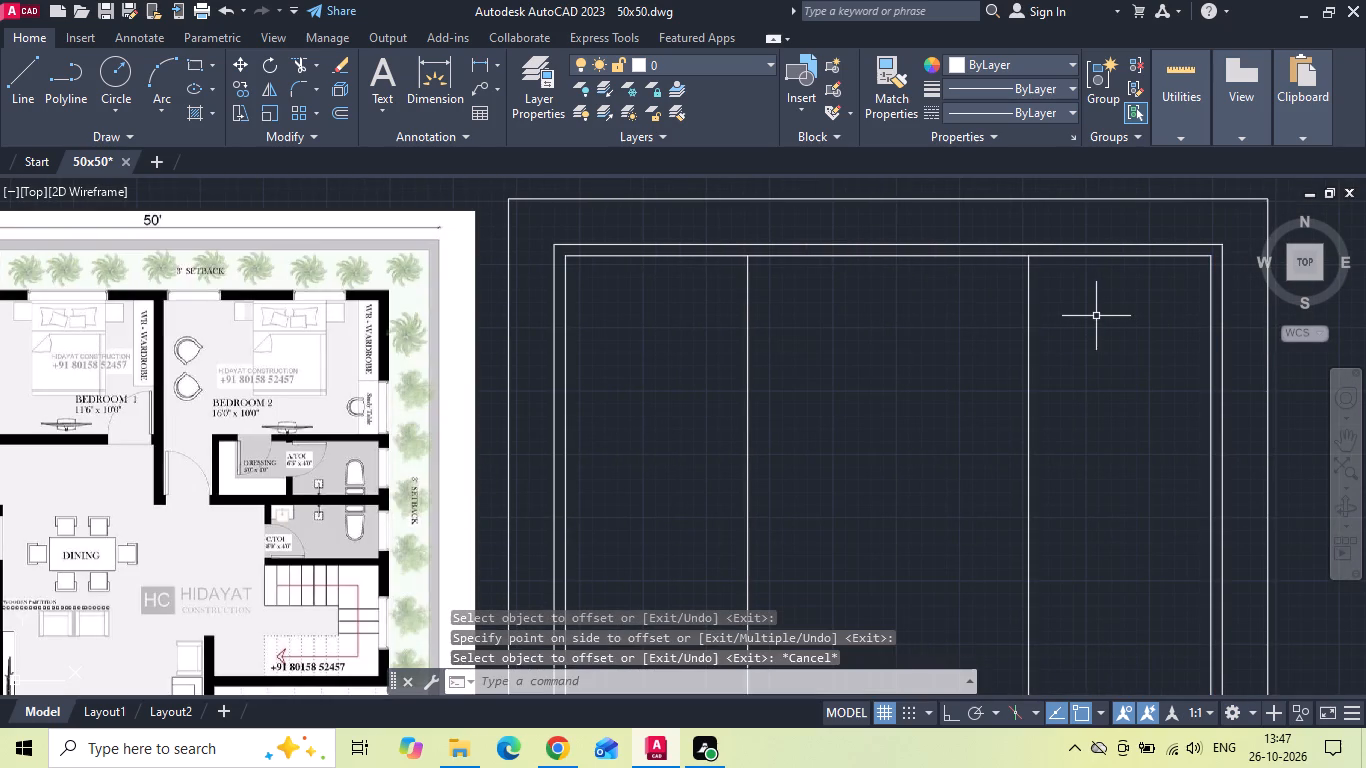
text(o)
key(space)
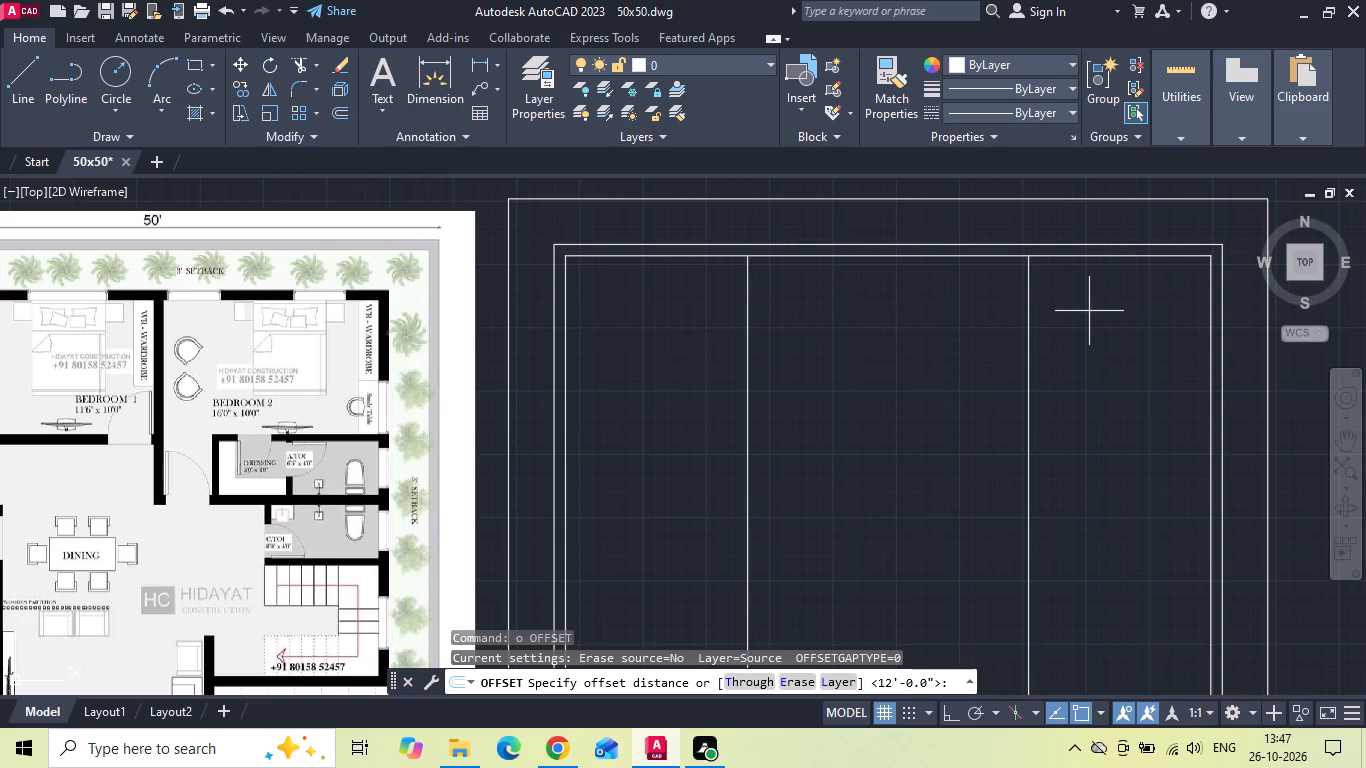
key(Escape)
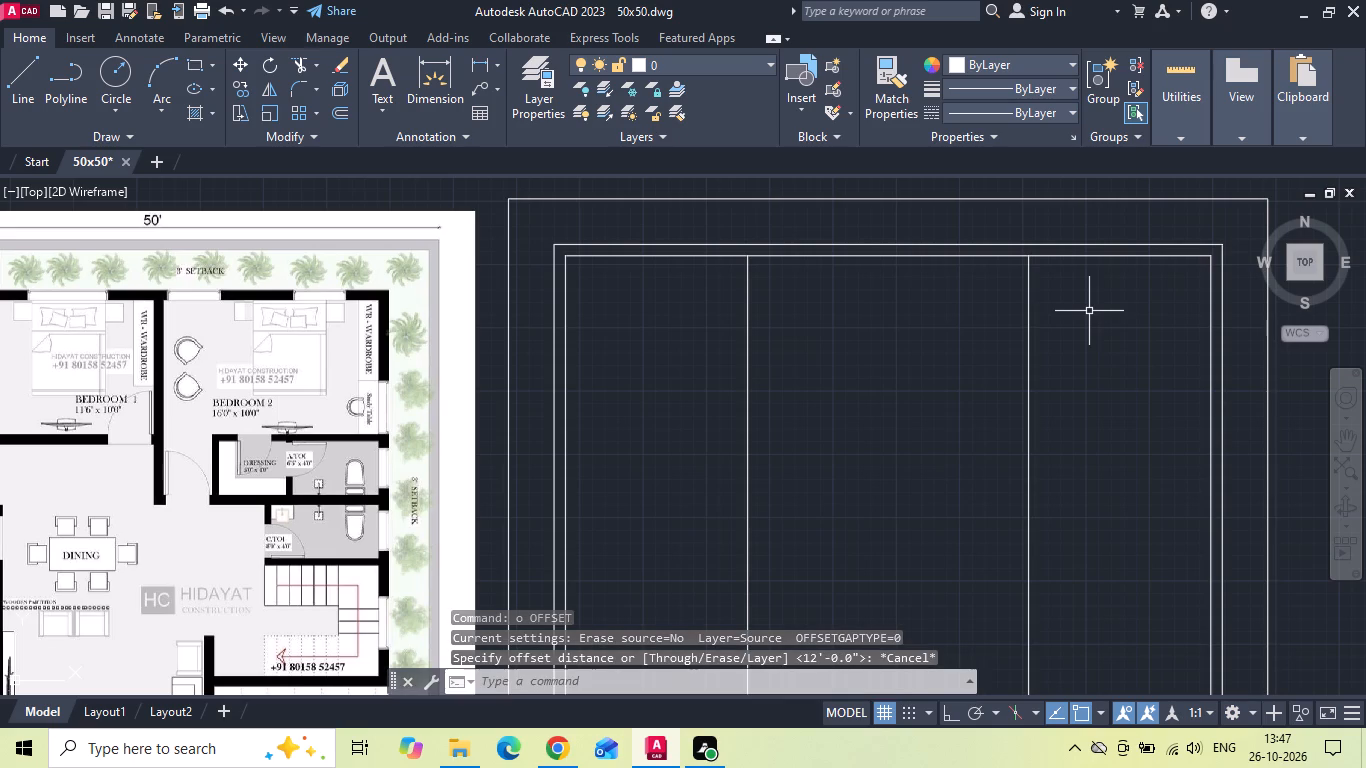
Offset Bedroom 2's left wall line 9 inches toward Bedroom 1 for the wall thickness, and turn Ortho mode on.
text(o)
key(space)
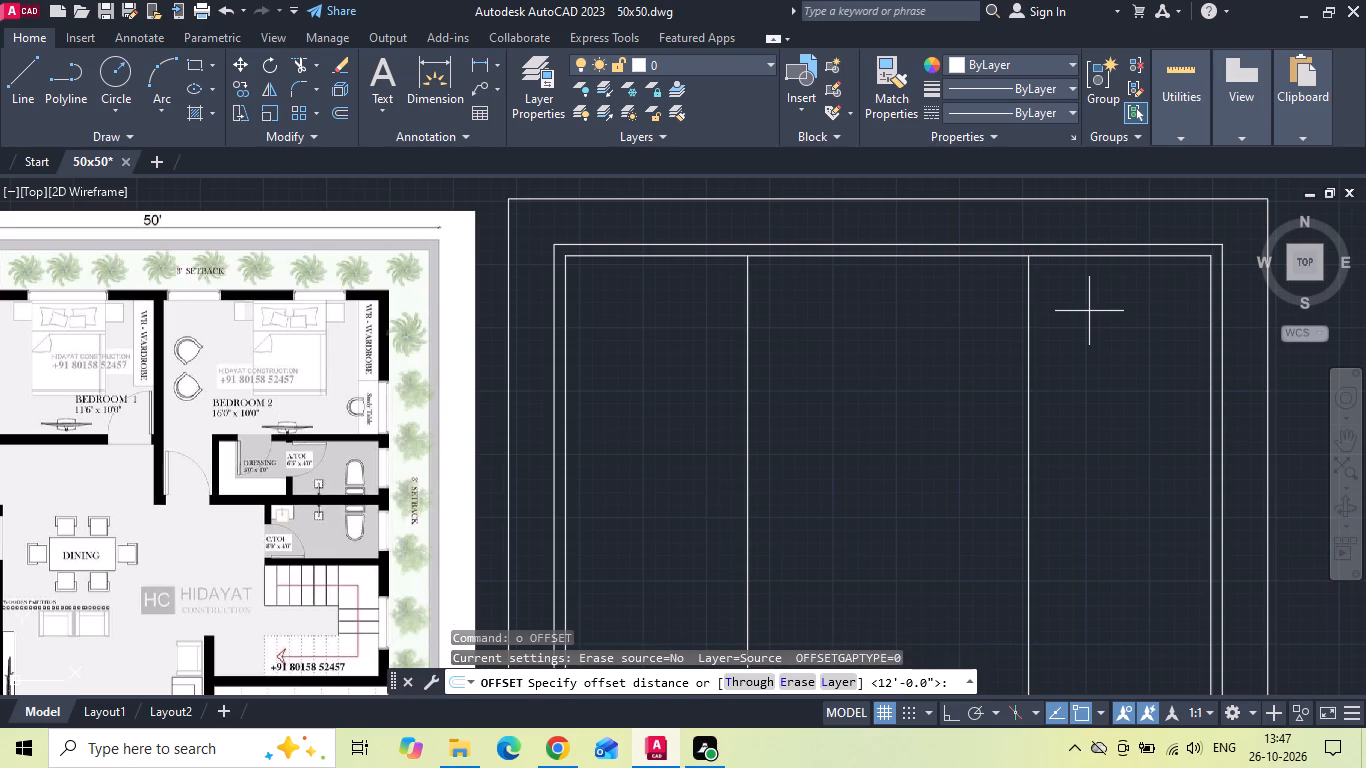
text(9)
key(space)
scroll(1025, 360, down, 1)
scroll(443, 388, up, 1)
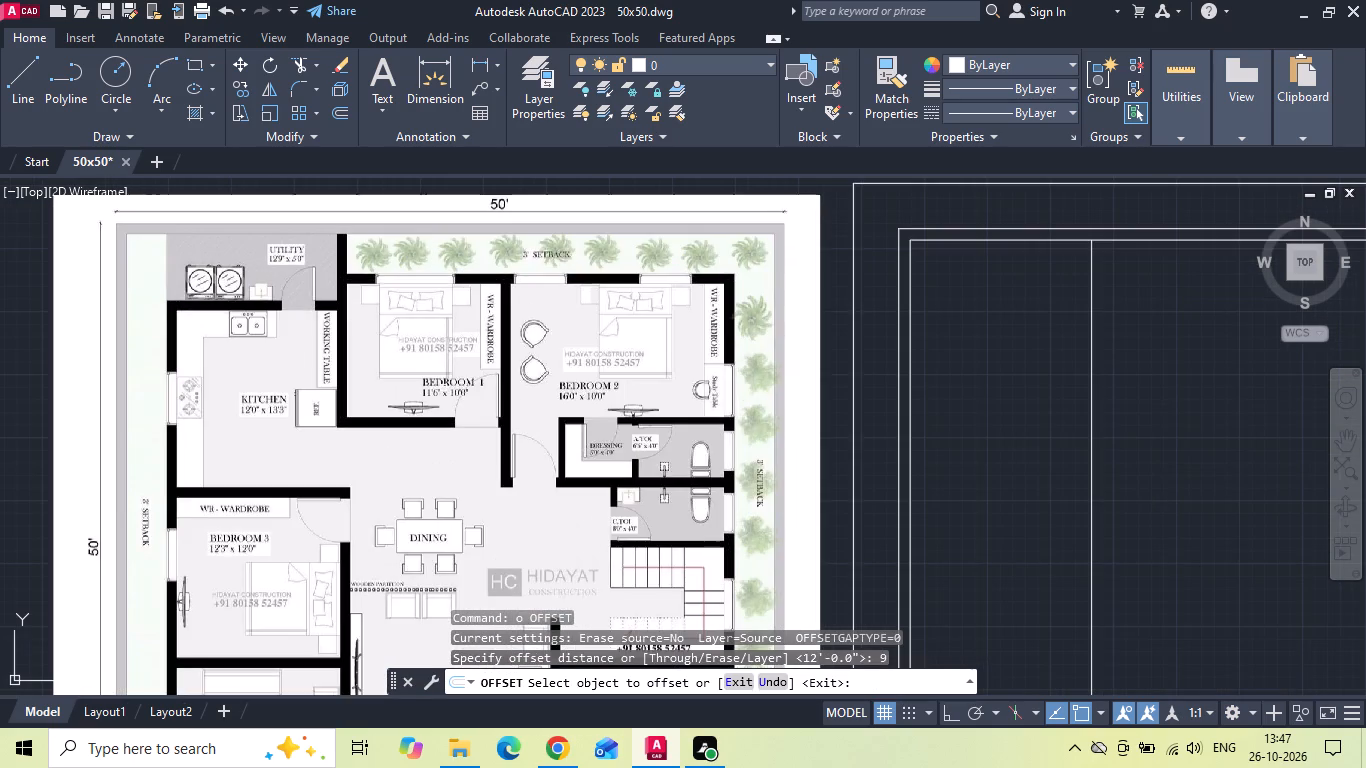
middle_drag(1078, 313, 864, 343)
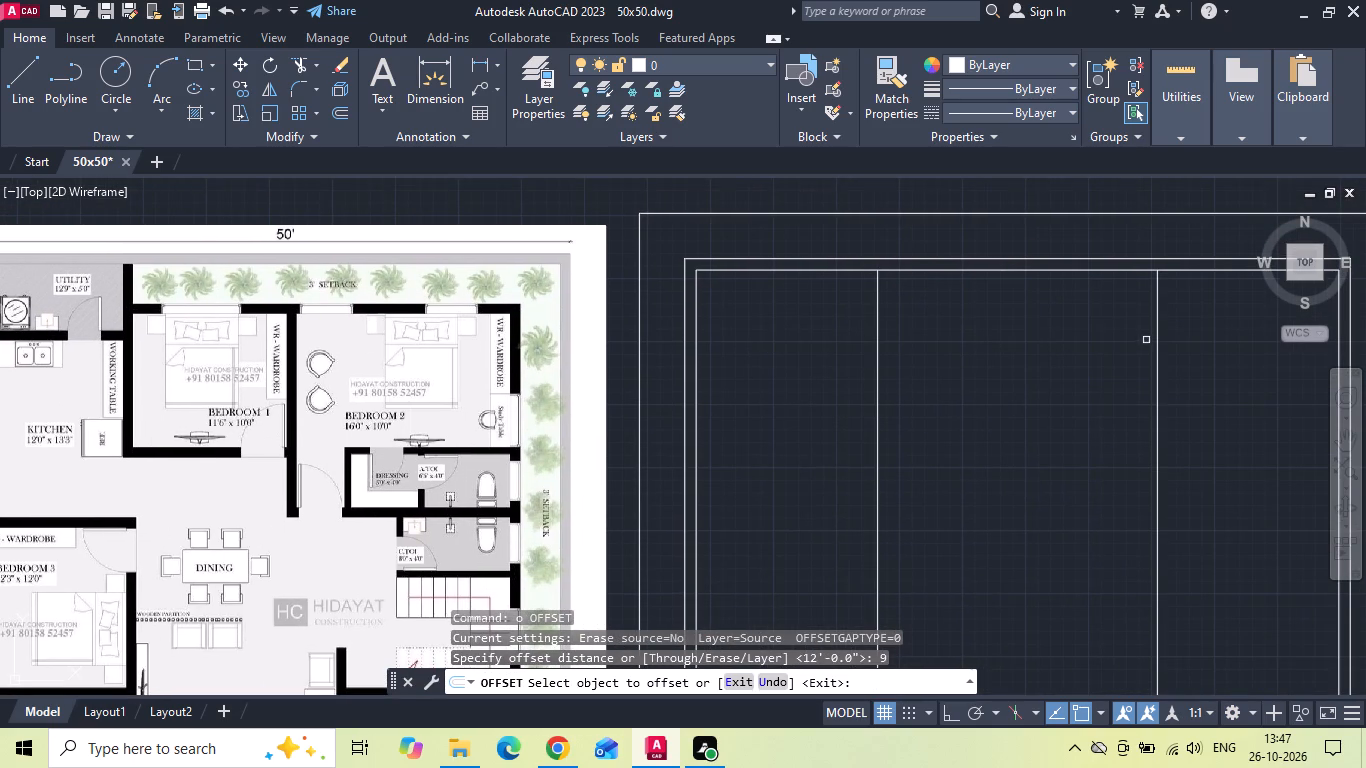
drag(1157, 307, 1102, 315)
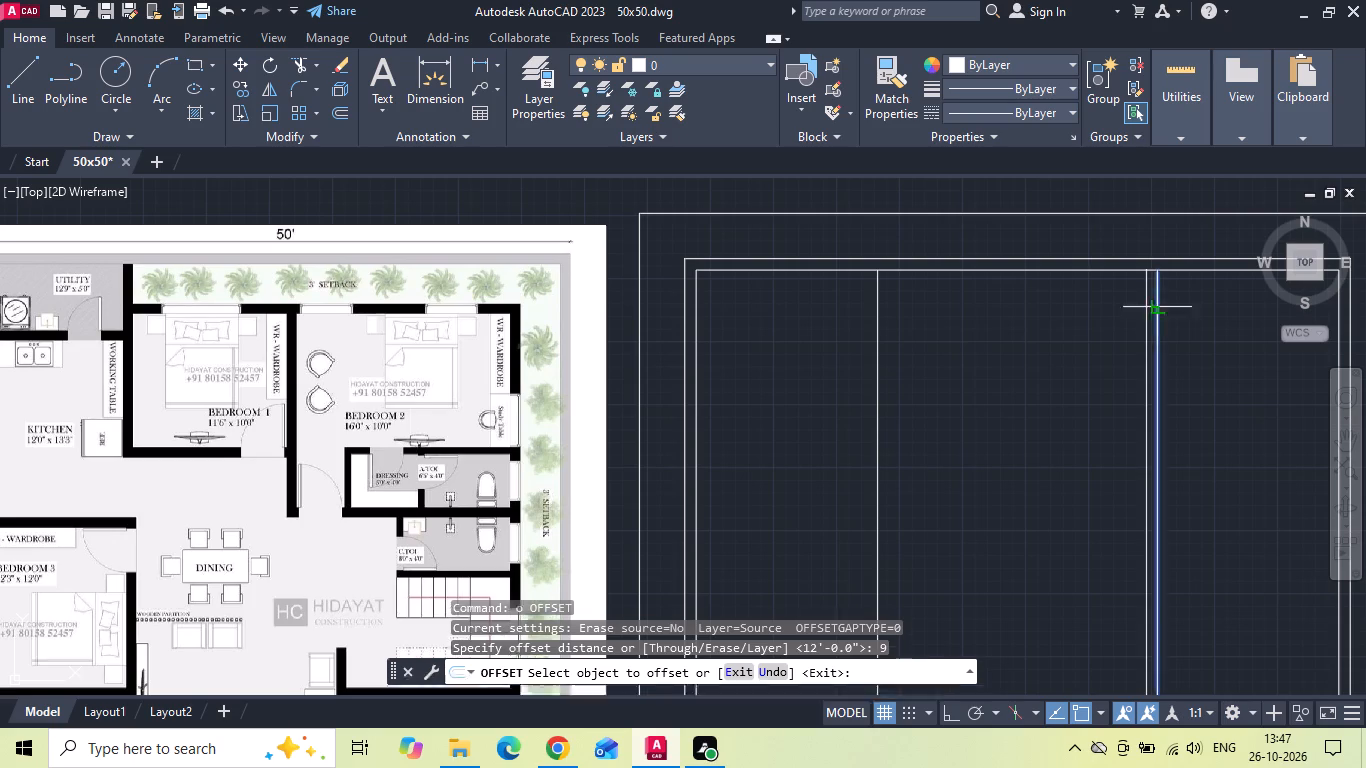
drag(1102, 315, 1119, 311)
click(984, 329)
key(F8)
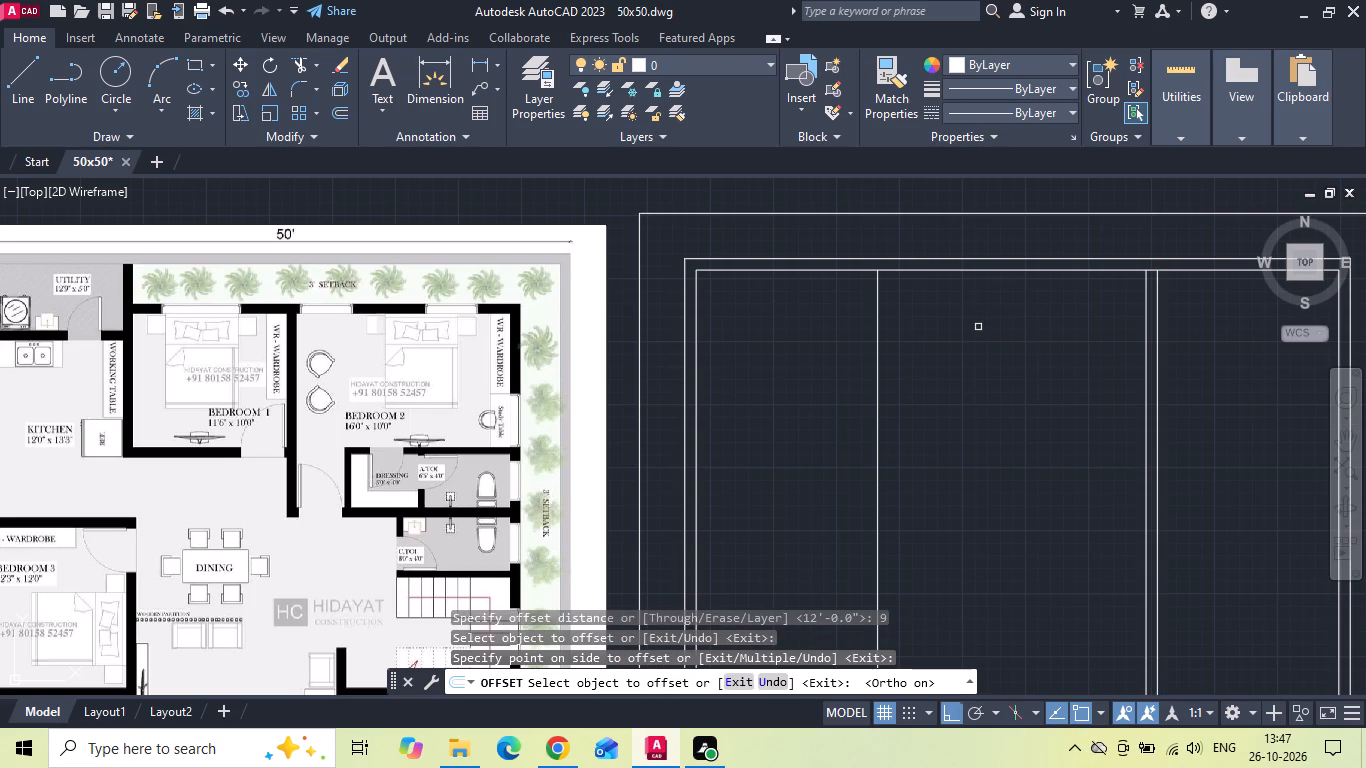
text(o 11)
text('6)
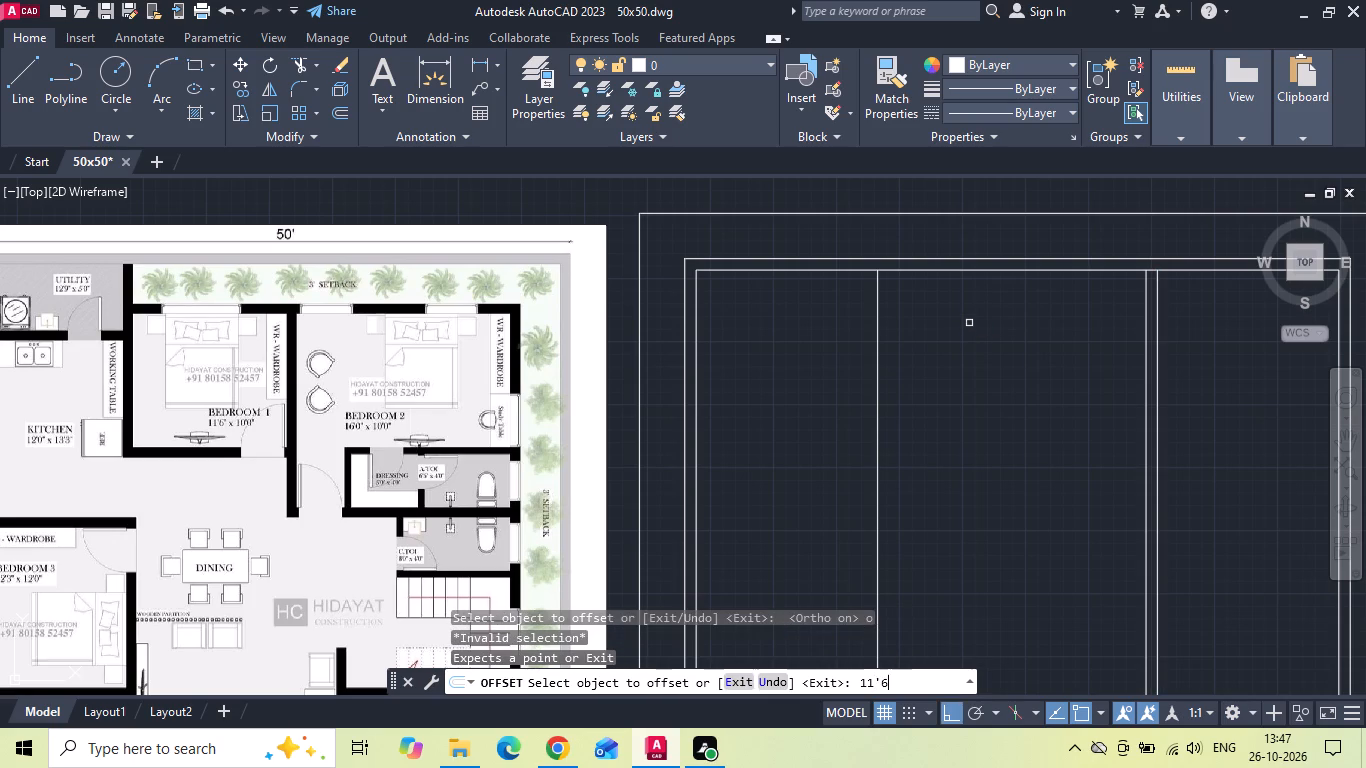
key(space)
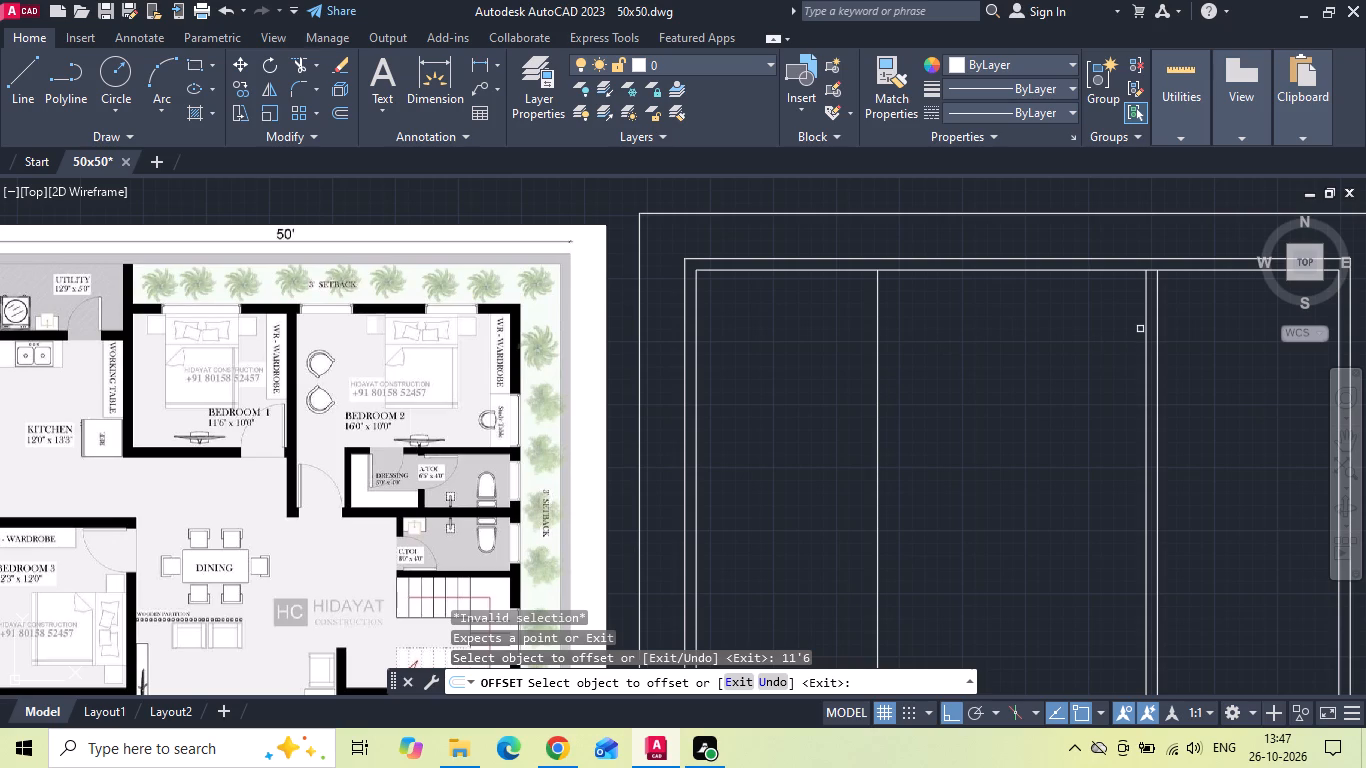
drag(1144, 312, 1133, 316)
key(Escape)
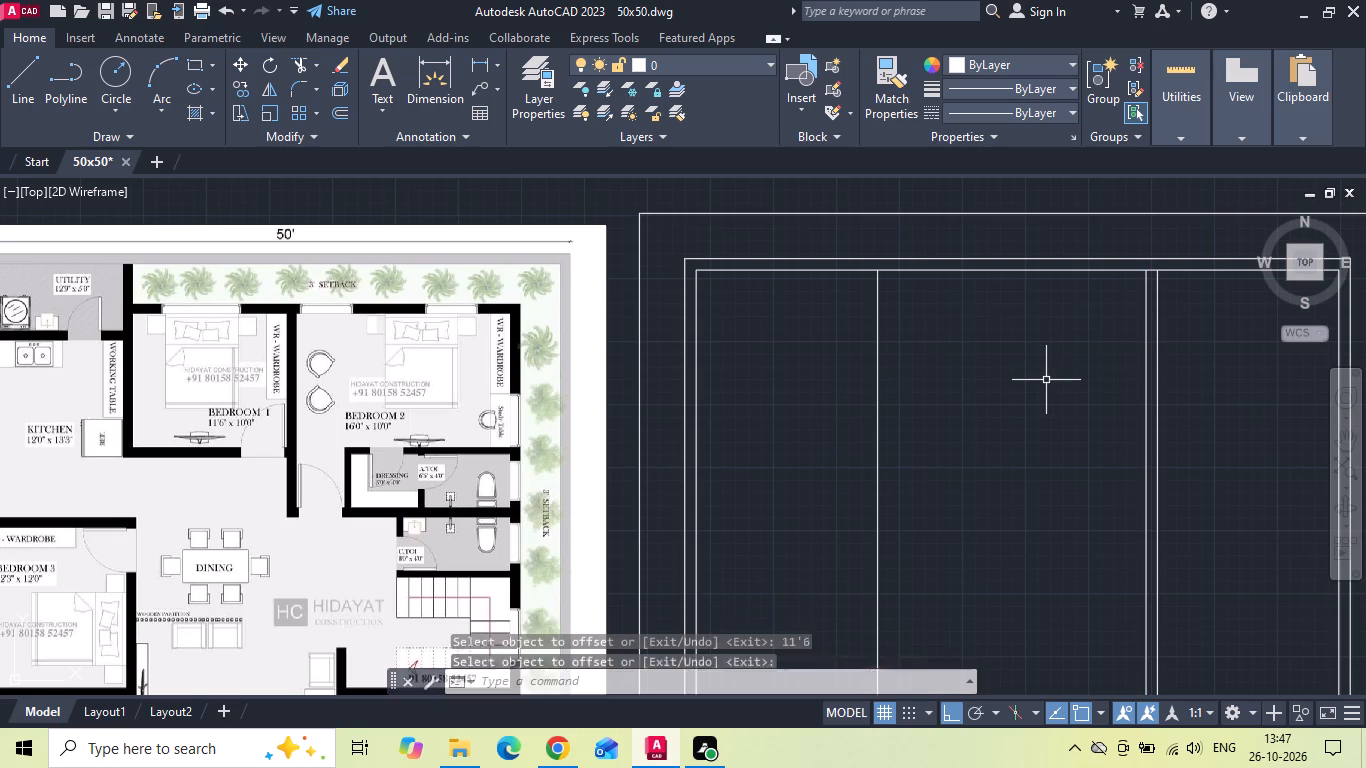
Offset the Bedroom 1 side of the wall between the two bedrooms 11'6" toward the kitchen for the Bedroom 1 width.
text(o)
key(space)
key(1)
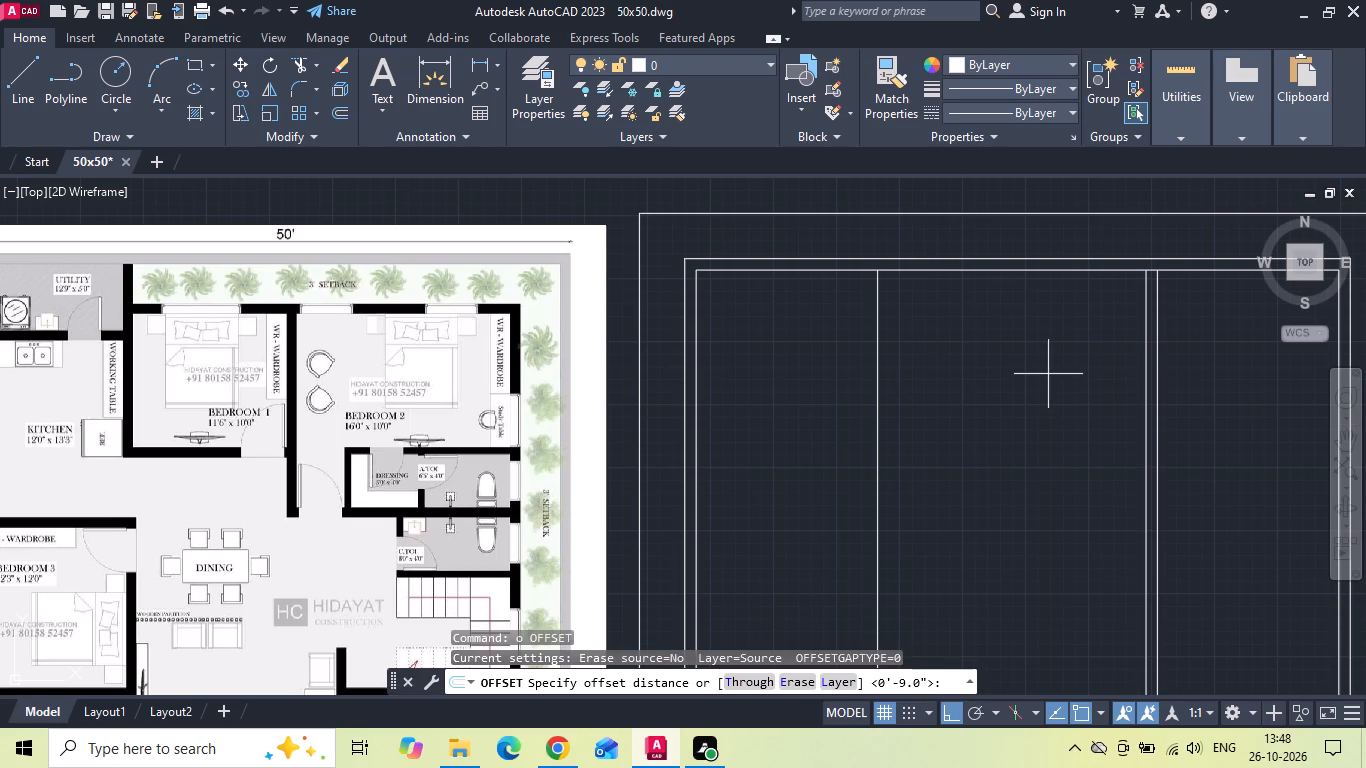
key(1)
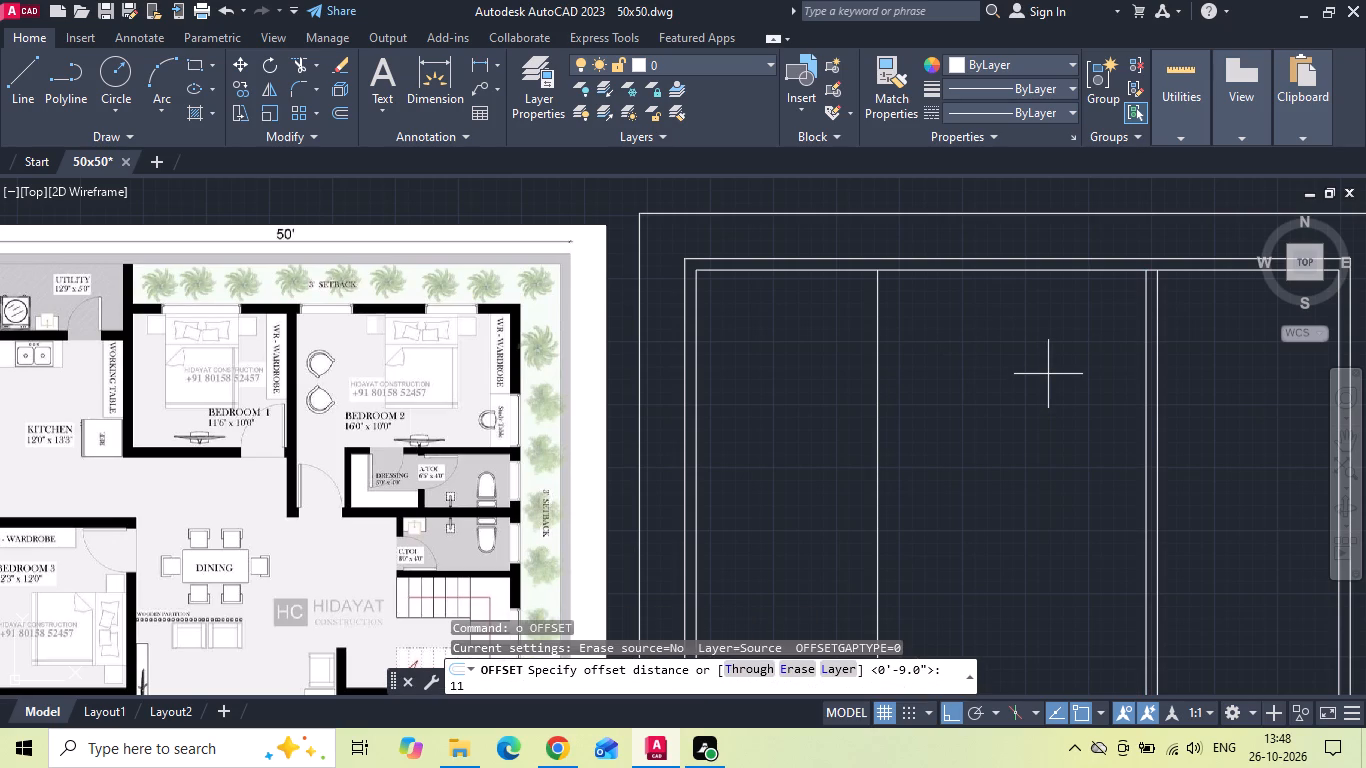
text('6)
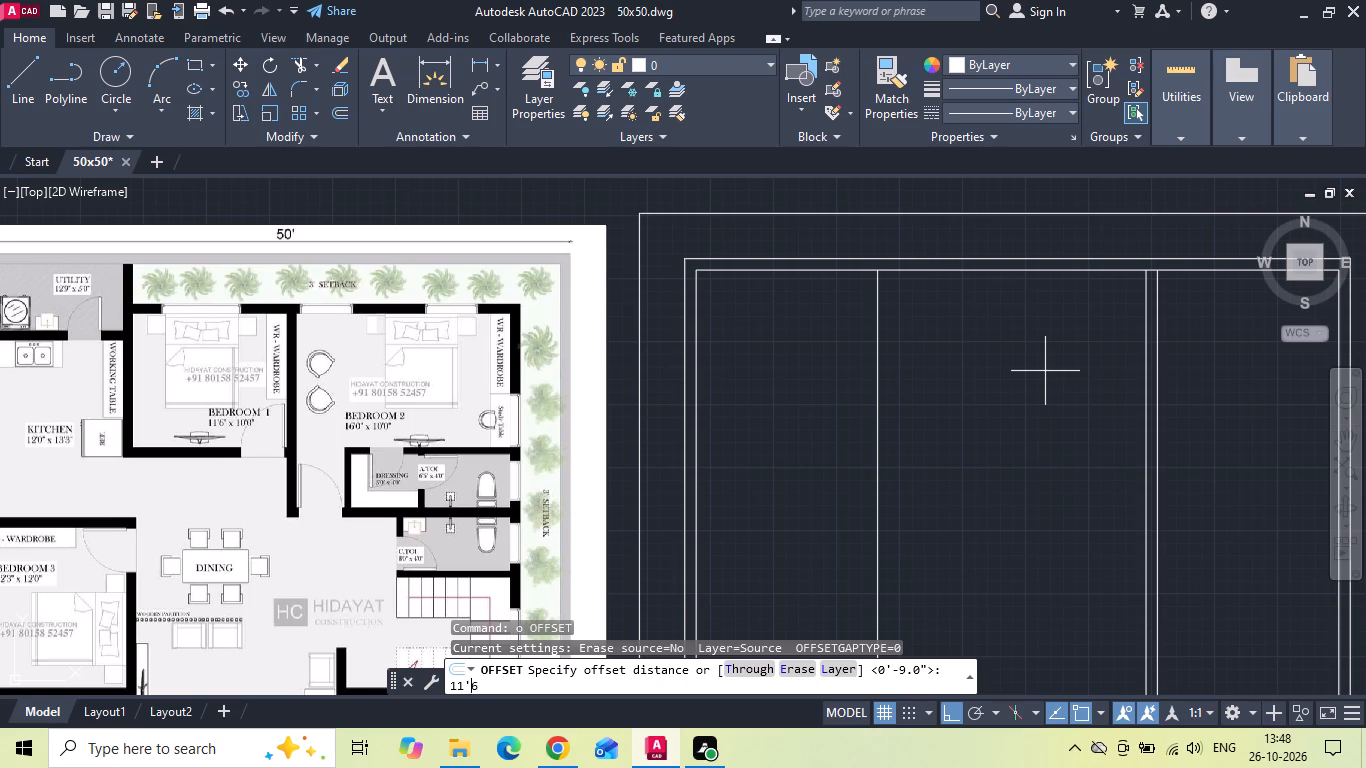
key(space)
drag(1146, 338, 1129, 339)
click(1062, 354)
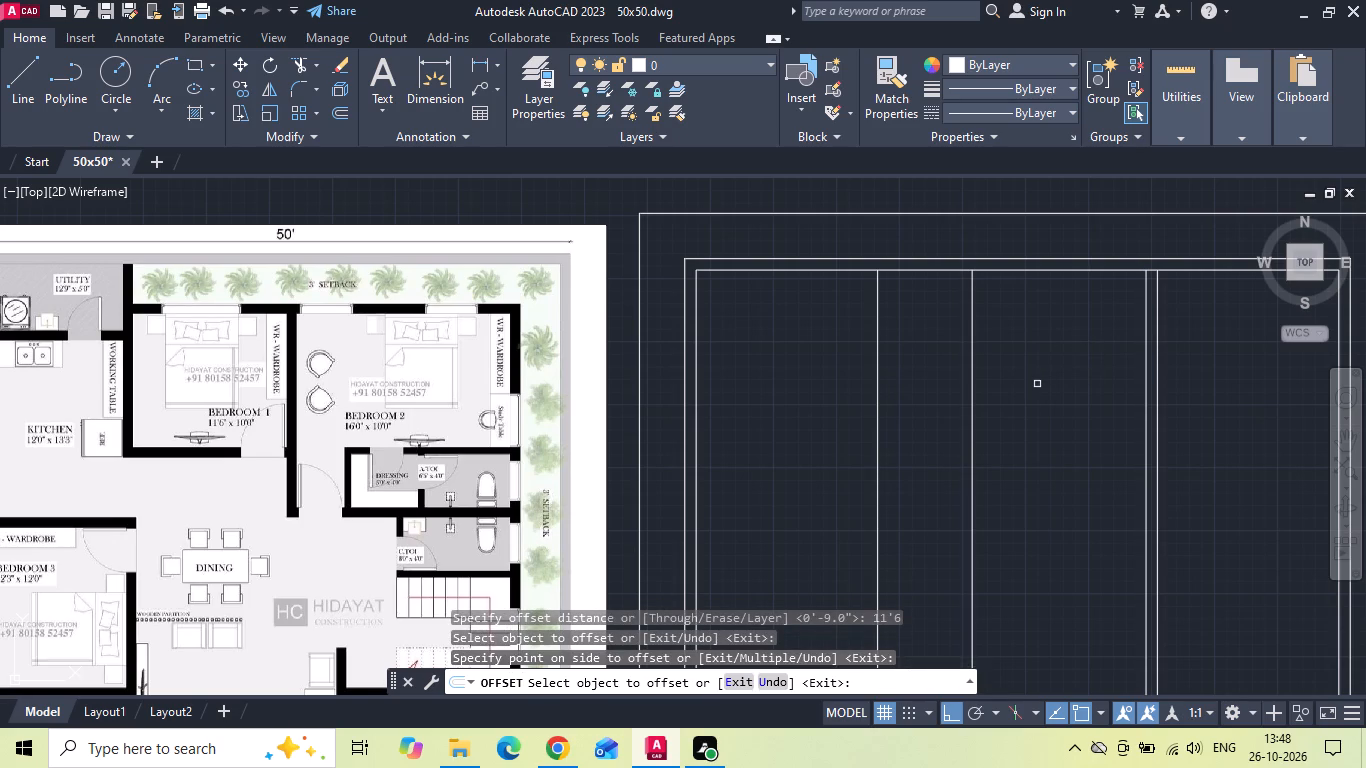
key(Escape)
Add a linear dimension across Bedroom 2, from its left wall line to the inner line of the right outer wall.
scroll(1037, 384, down, 1)
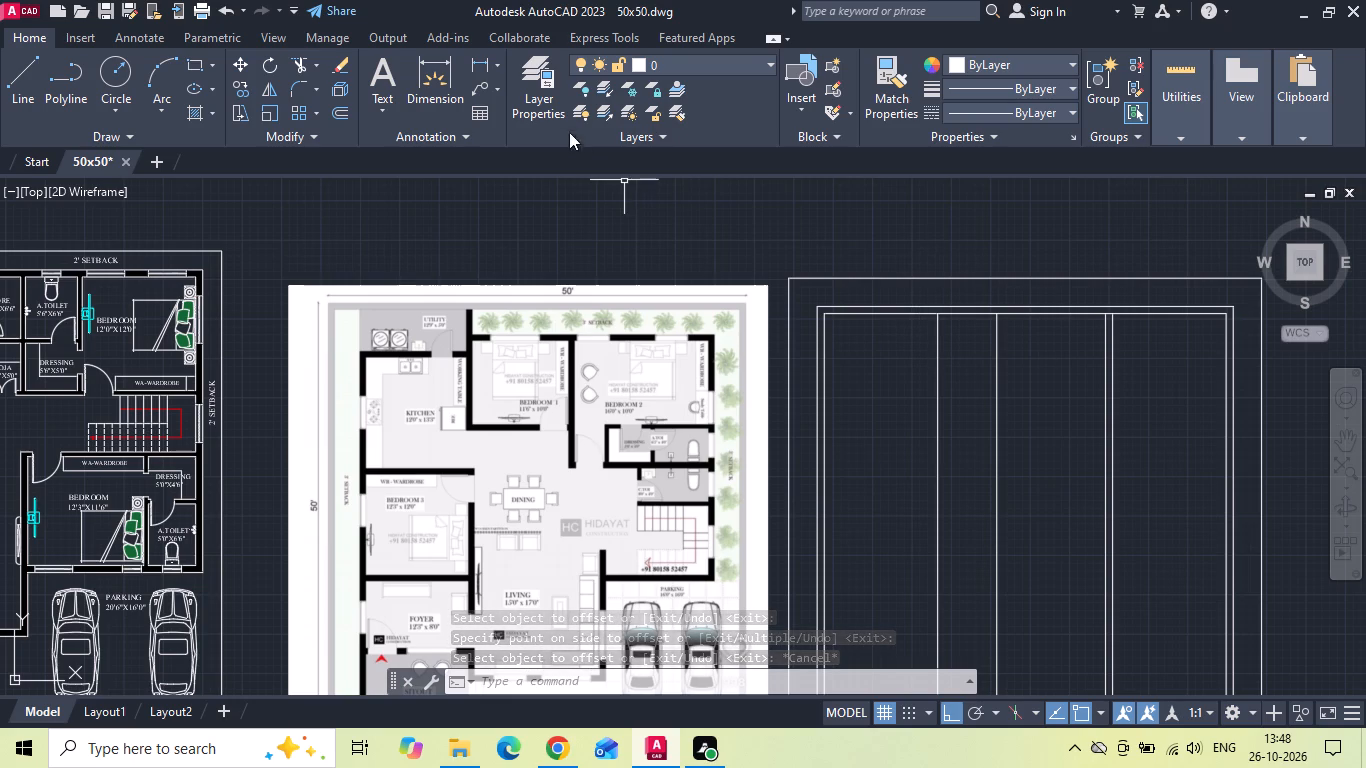
click(481, 71)
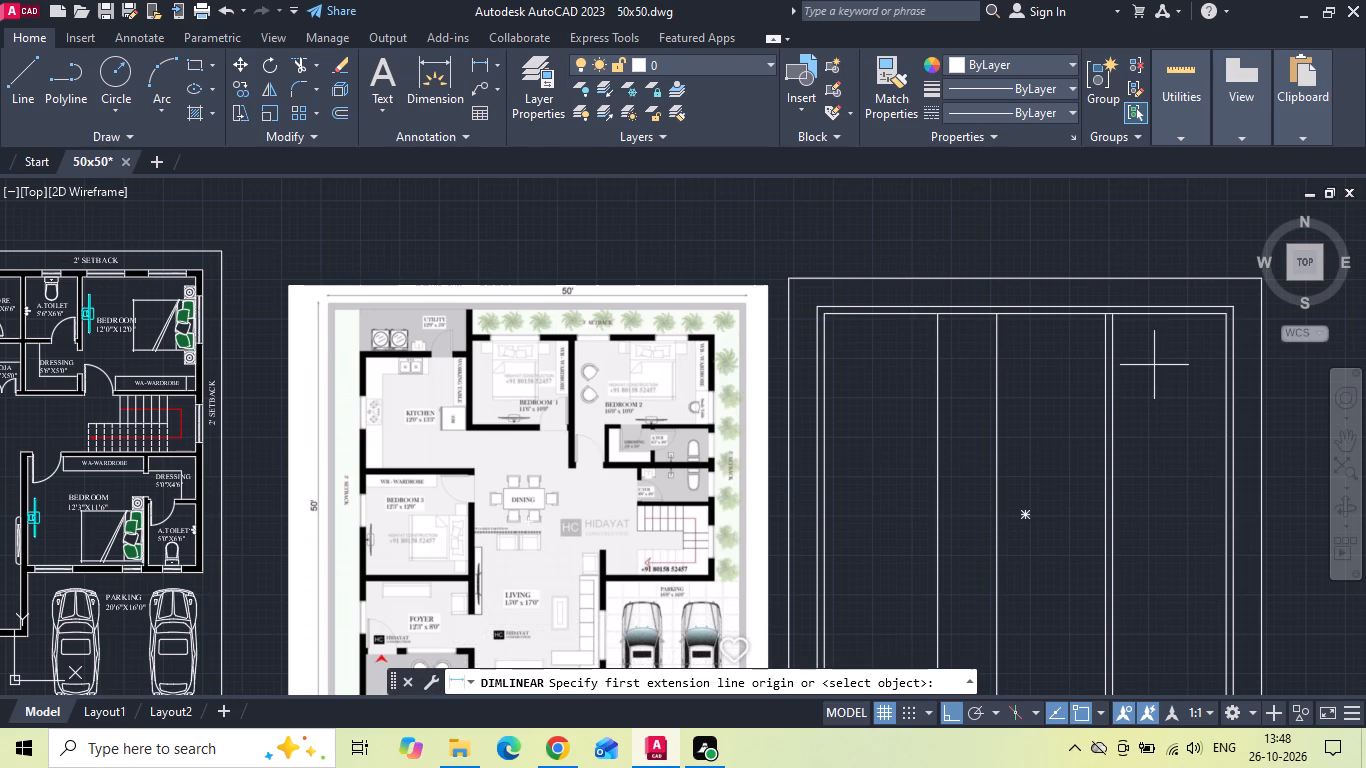
click(1112, 366)
click(1229, 366)
scroll(1193, 359, up, 1)
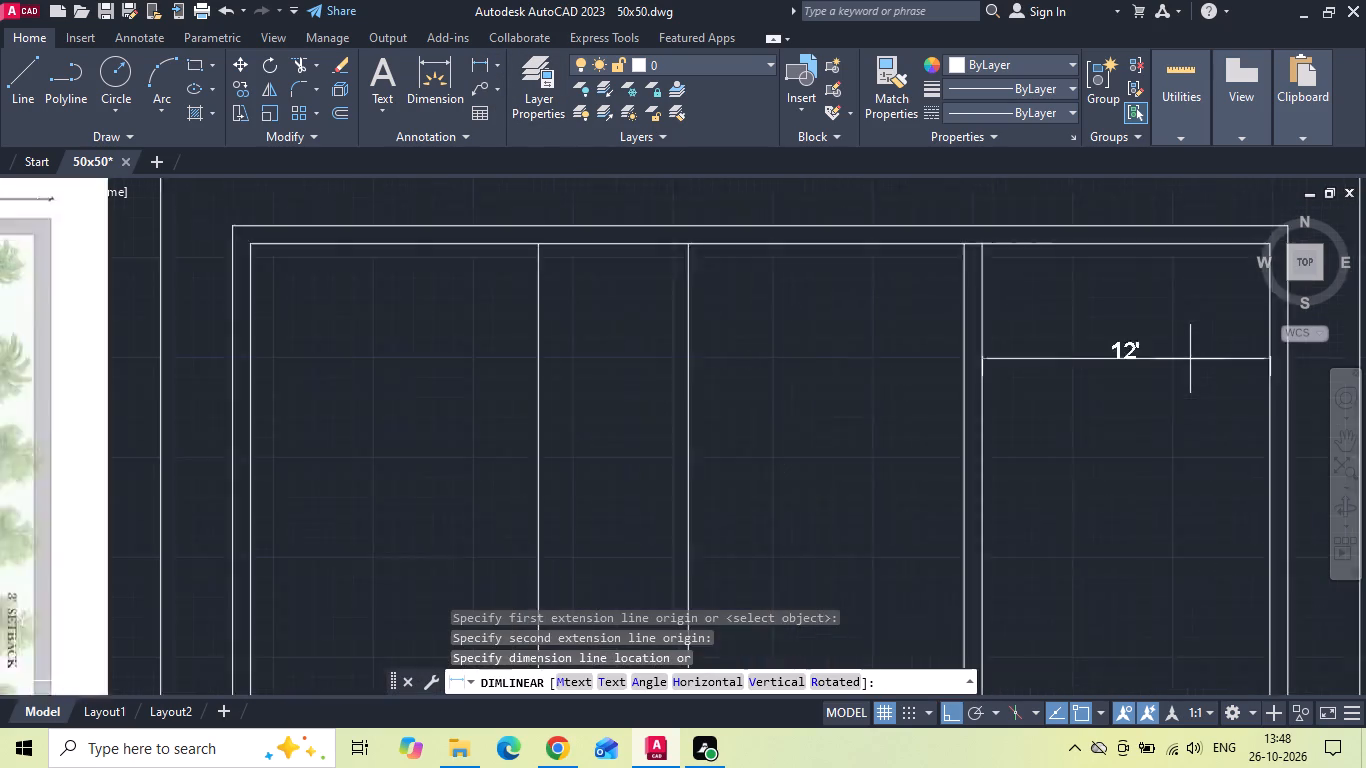
scroll(1188, 359, up, 2)
click(1133, 362)
Move the two bedroom partition lines and Bedroom 1's left wall line 4' toward the kitchen.
scroll(987, 424, down, 2)
drag(976, 375, 922, 387)
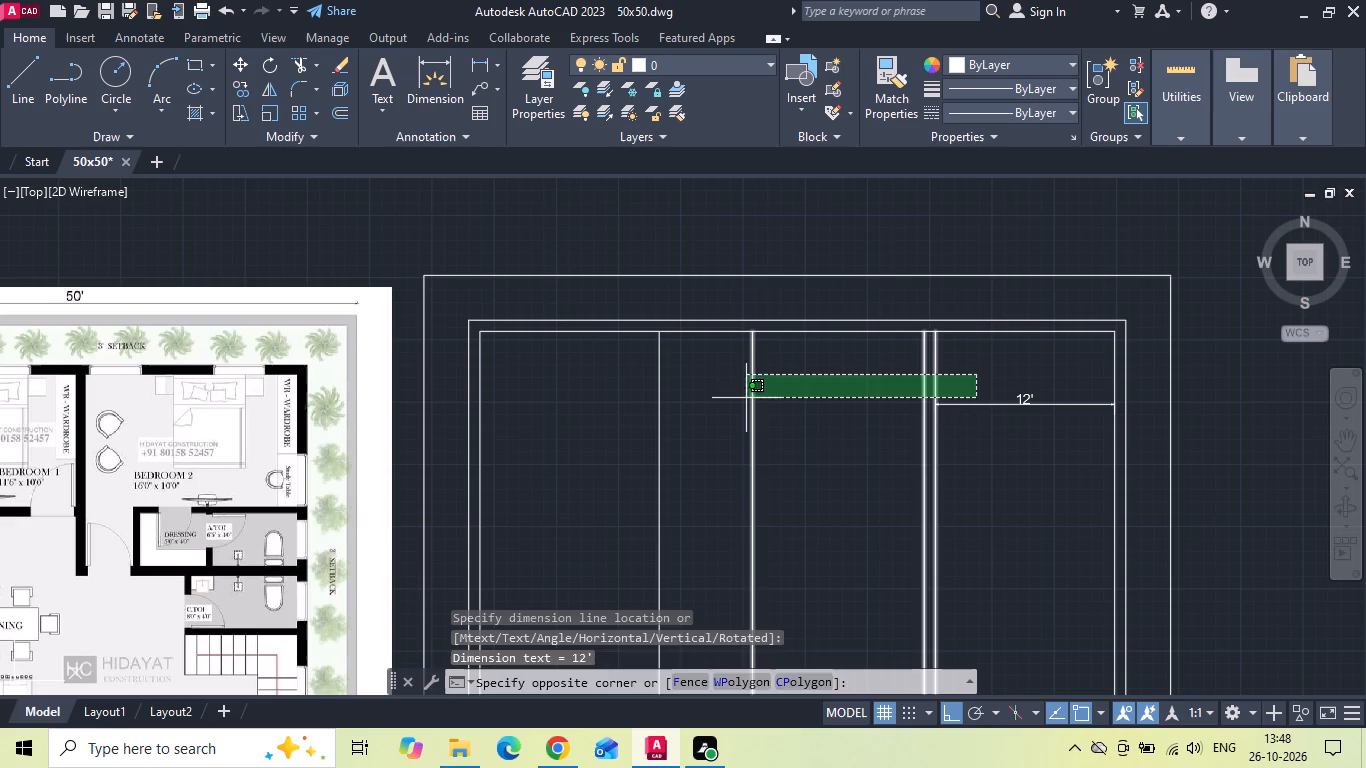
click(746, 398)
right_click(746, 398)
click(823, 393)
drag(843, 411, 832, 412)
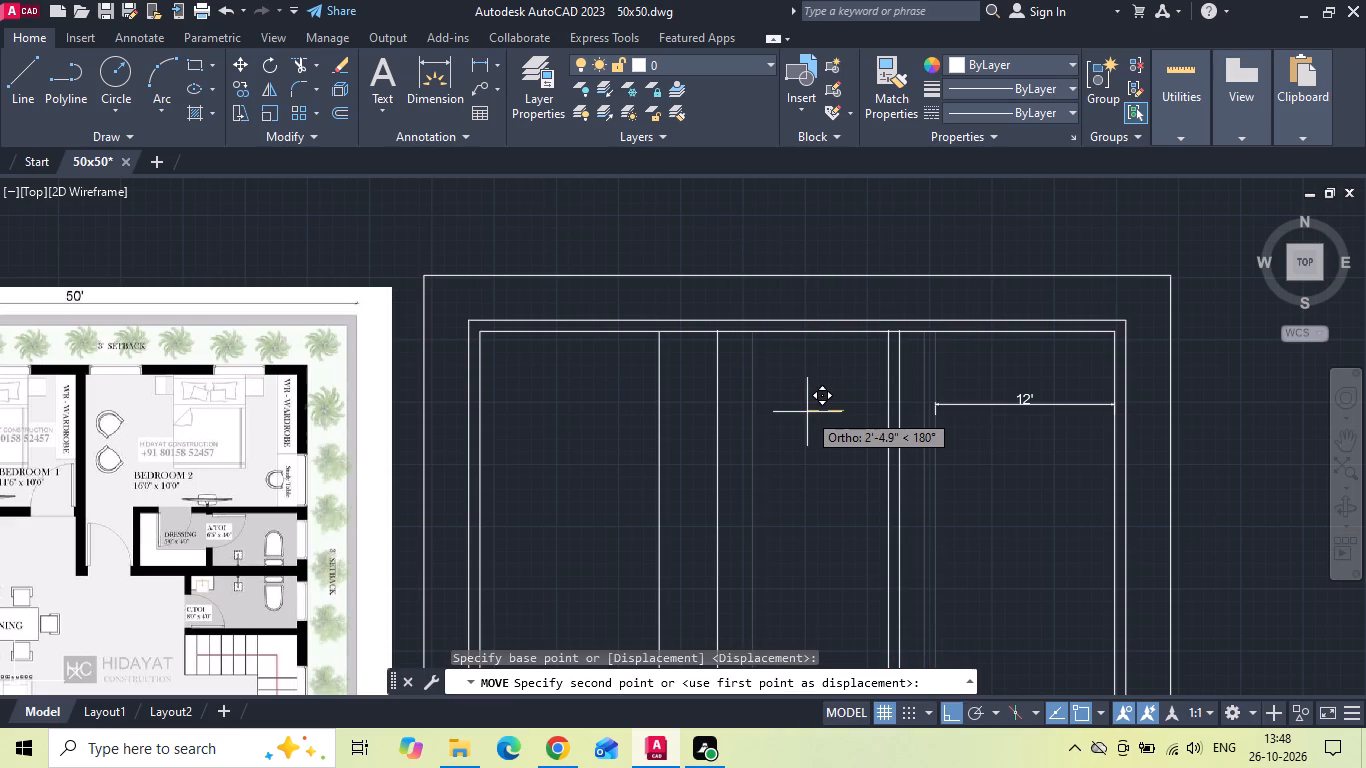
text(4')
key(space)
Measure the Bedroom 1 width between its left wall line and the partition shared with Bedroom 2.
middle_drag(589, 424, 669, 421)
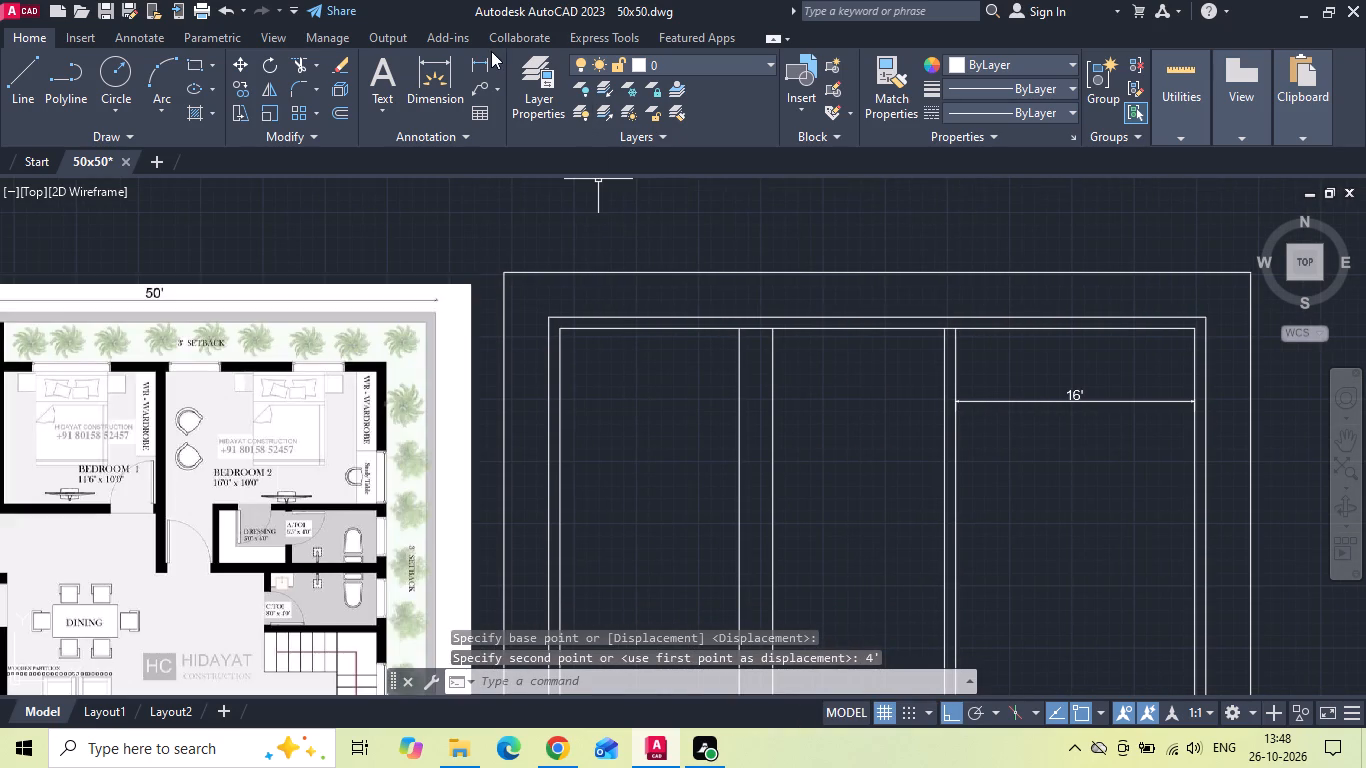
click(476, 70)
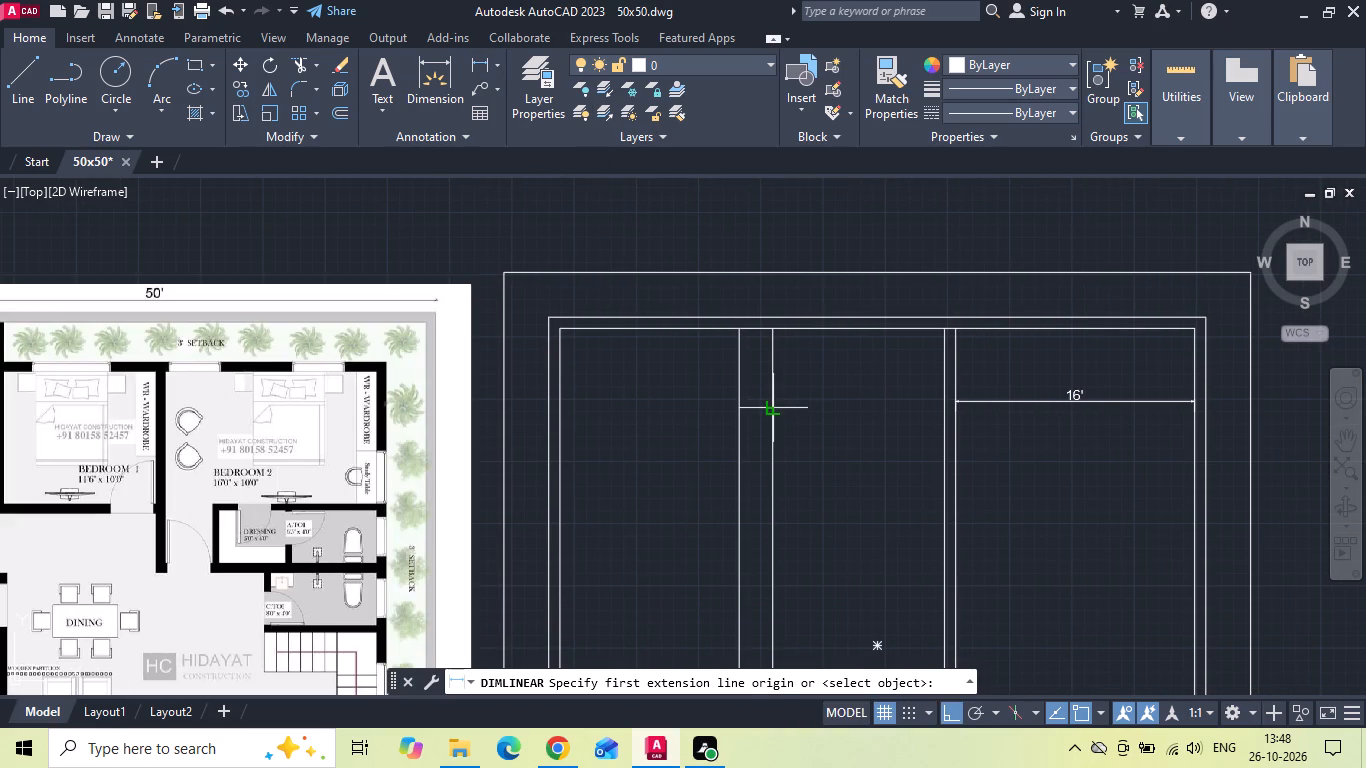
click(774, 409)
click(935, 410)
scroll(896, 444, up, 2)
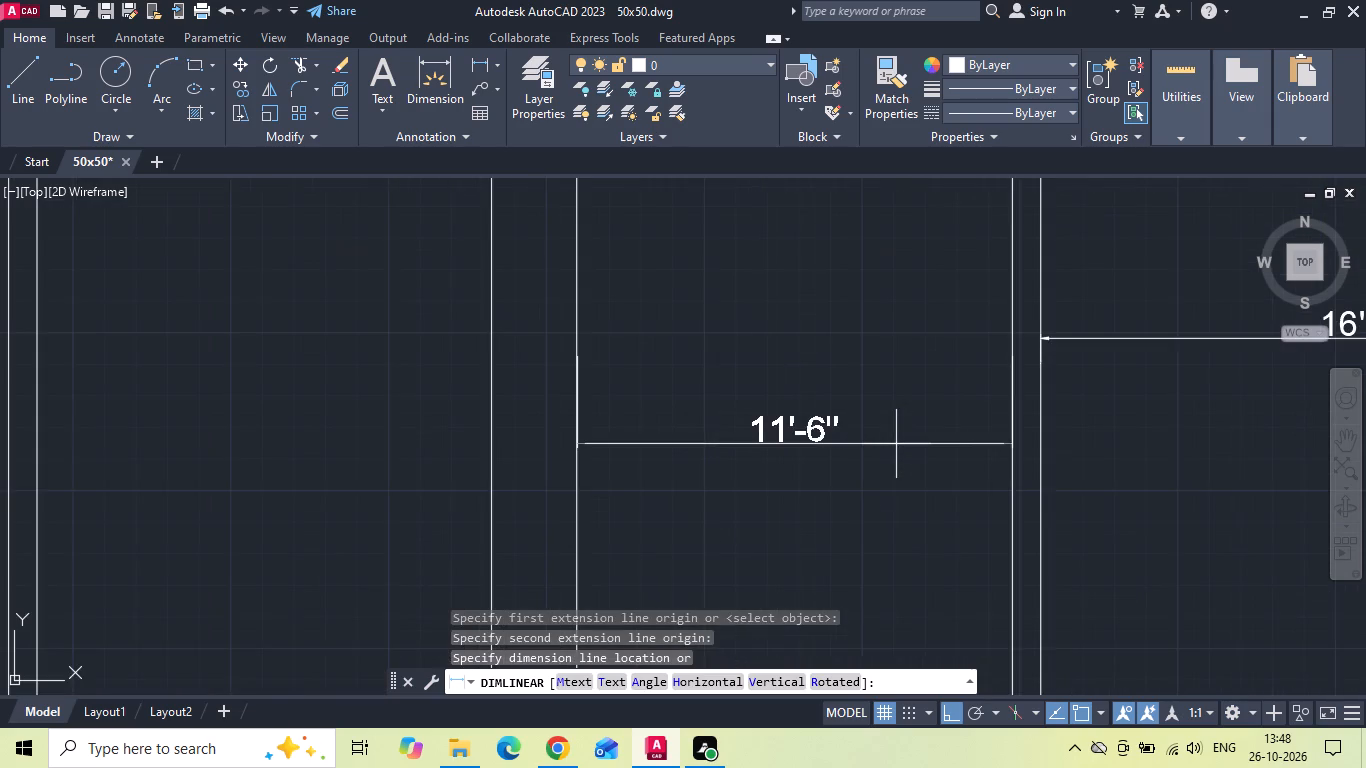
scroll(896, 444, down, 2)
key(Escape)
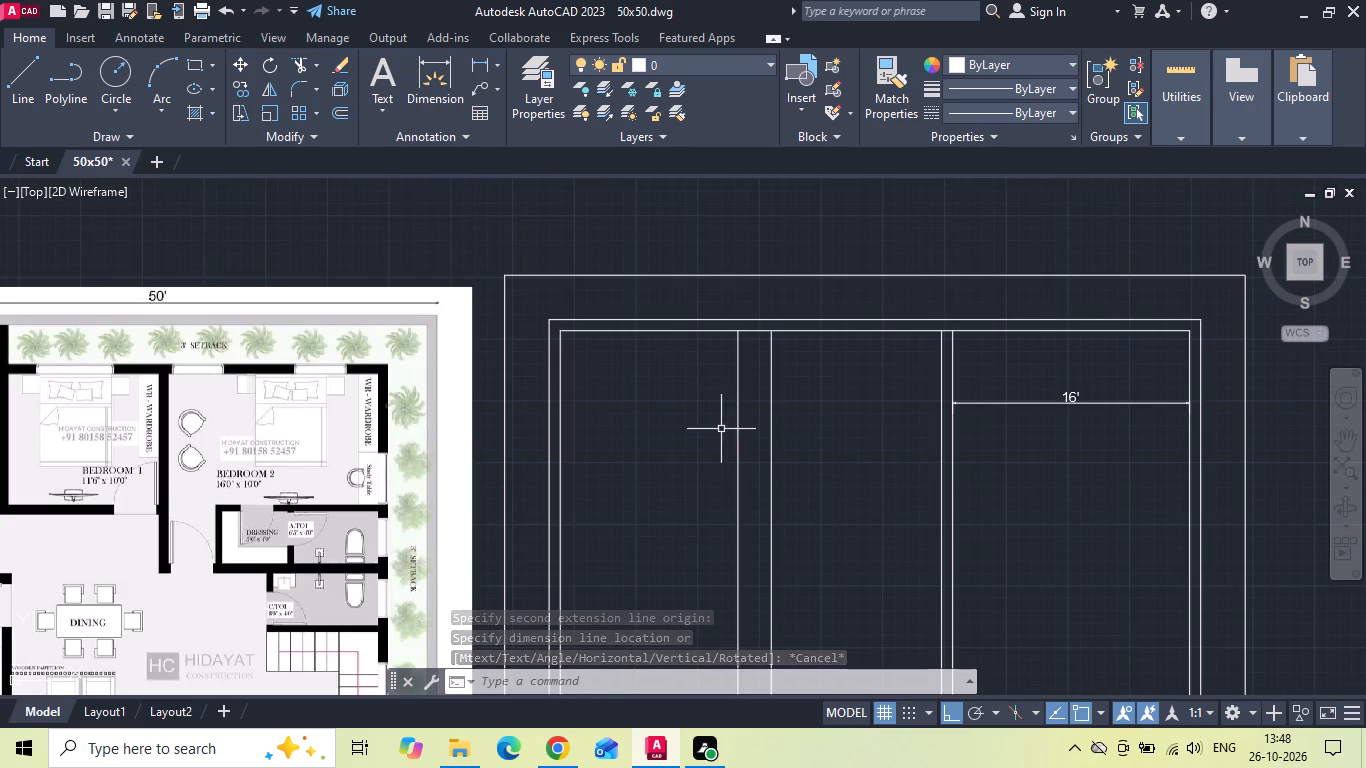
Offset Bedroom 1's left wall line 9 inches toward the kitchen for the wall thickness.
middle_drag(705, 430, 842, 421)
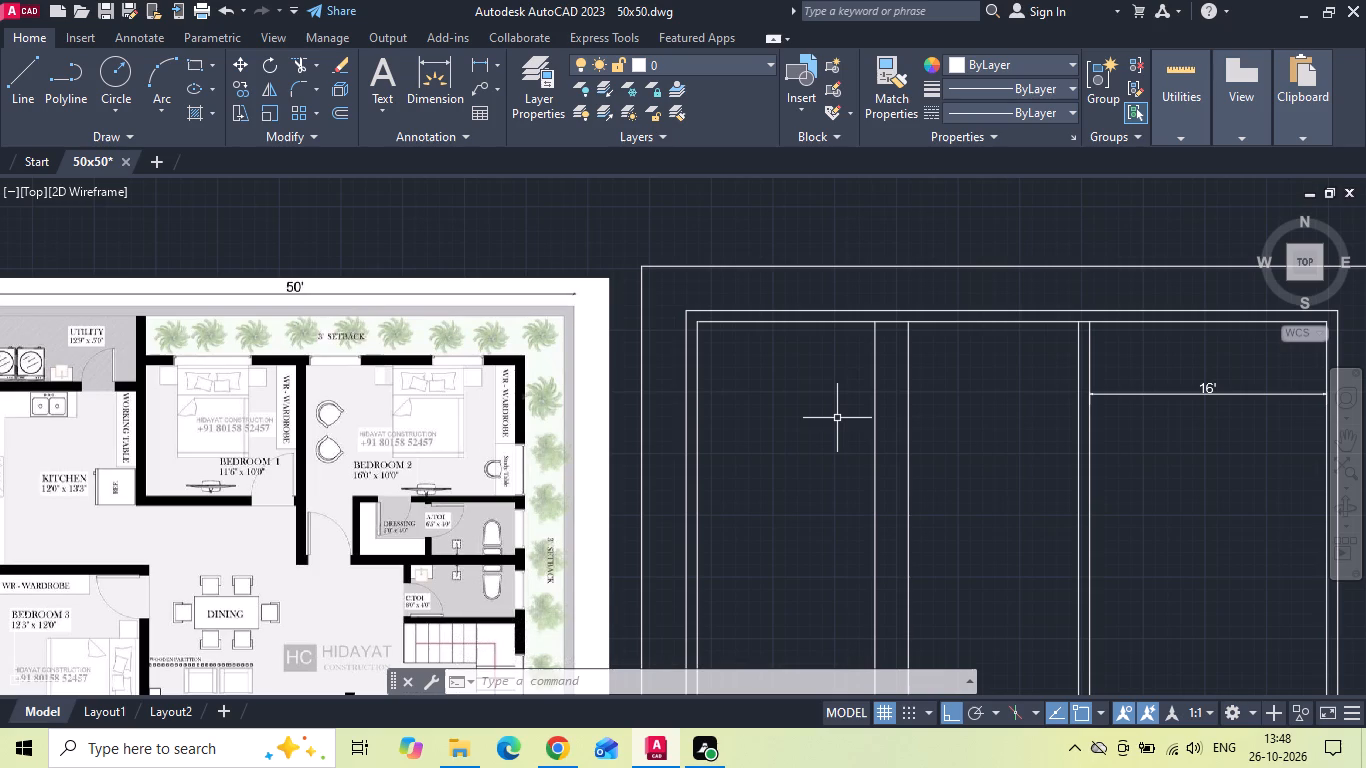
text(o 9)
key(space)
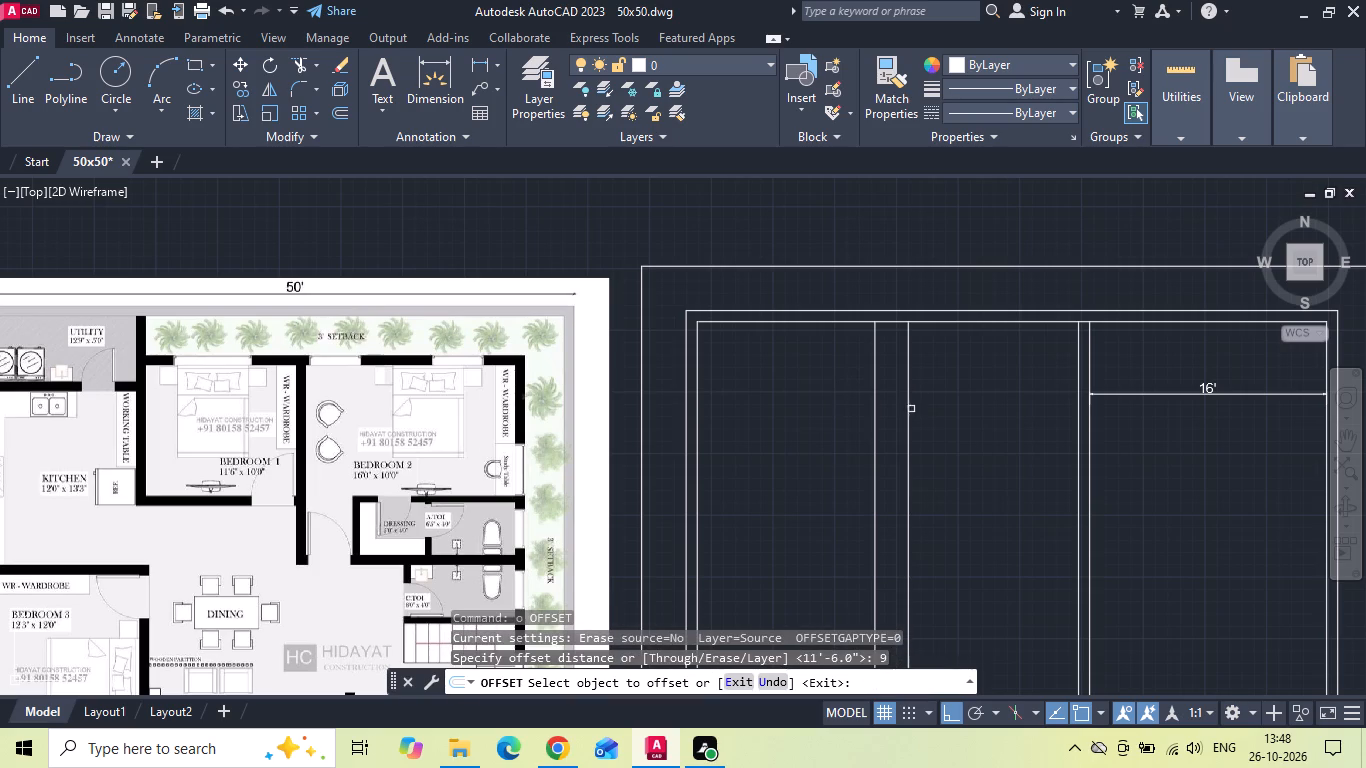
click(909, 411)
click(872, 425)
key(Escape)
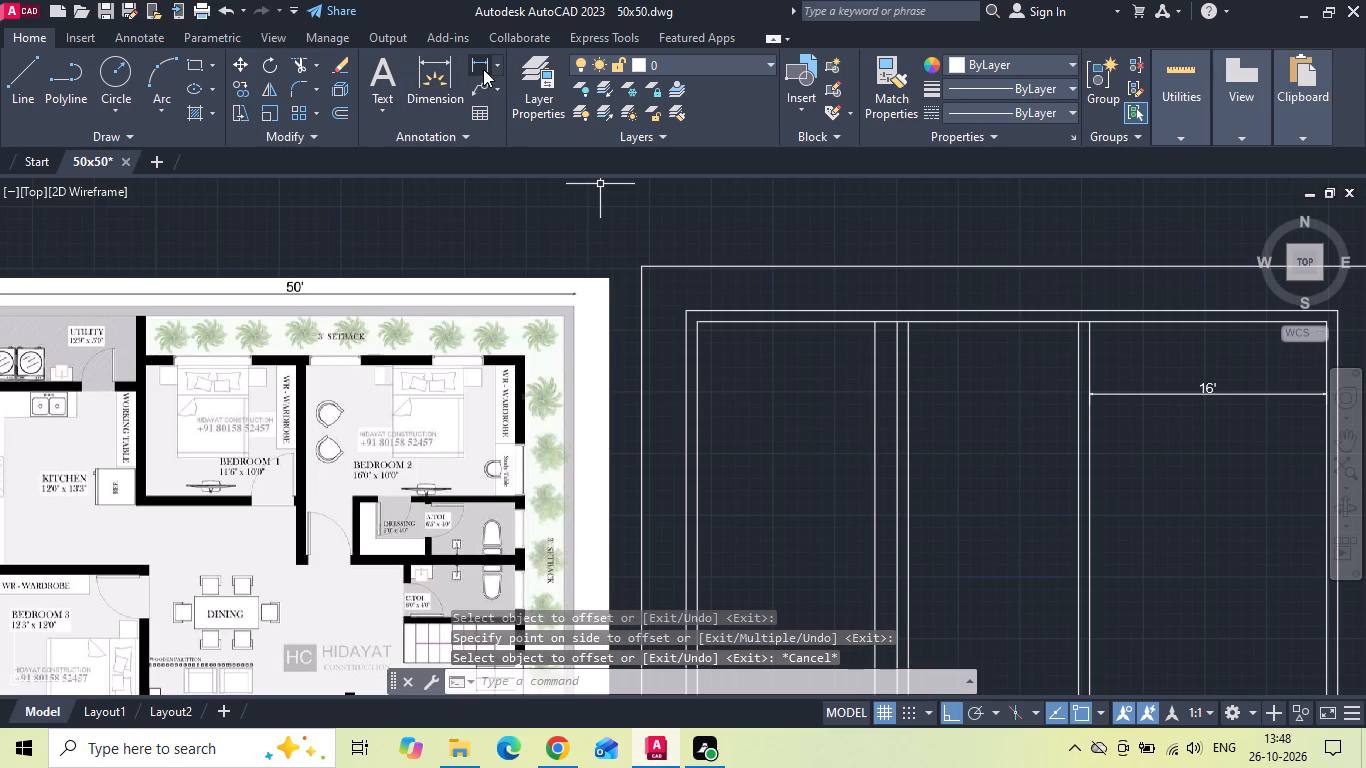
Measure the width from Bedroom 1's new kitchen-side wall line to the inner line of the left outer wall.
click(483, 69)
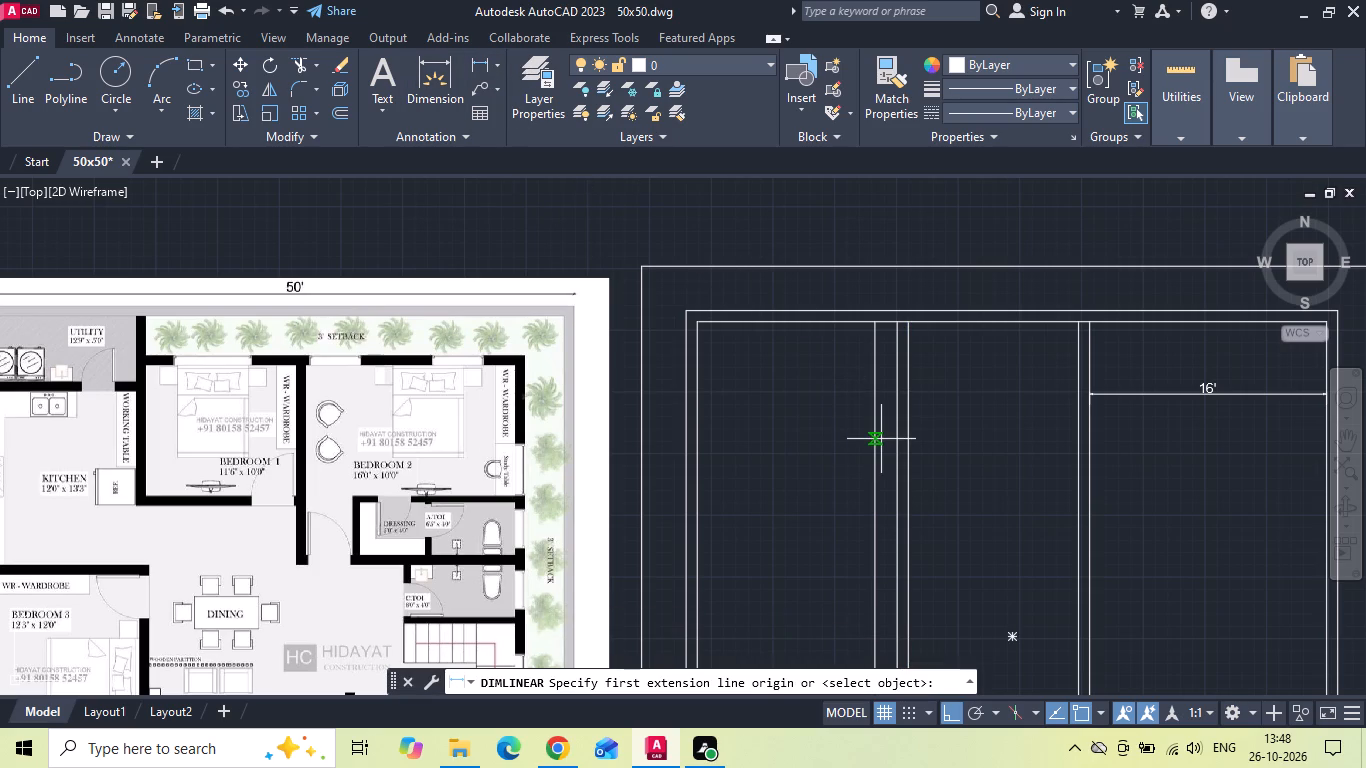
click(891, 440)
click(696, 438)
scroll(702, 440, up, 2)
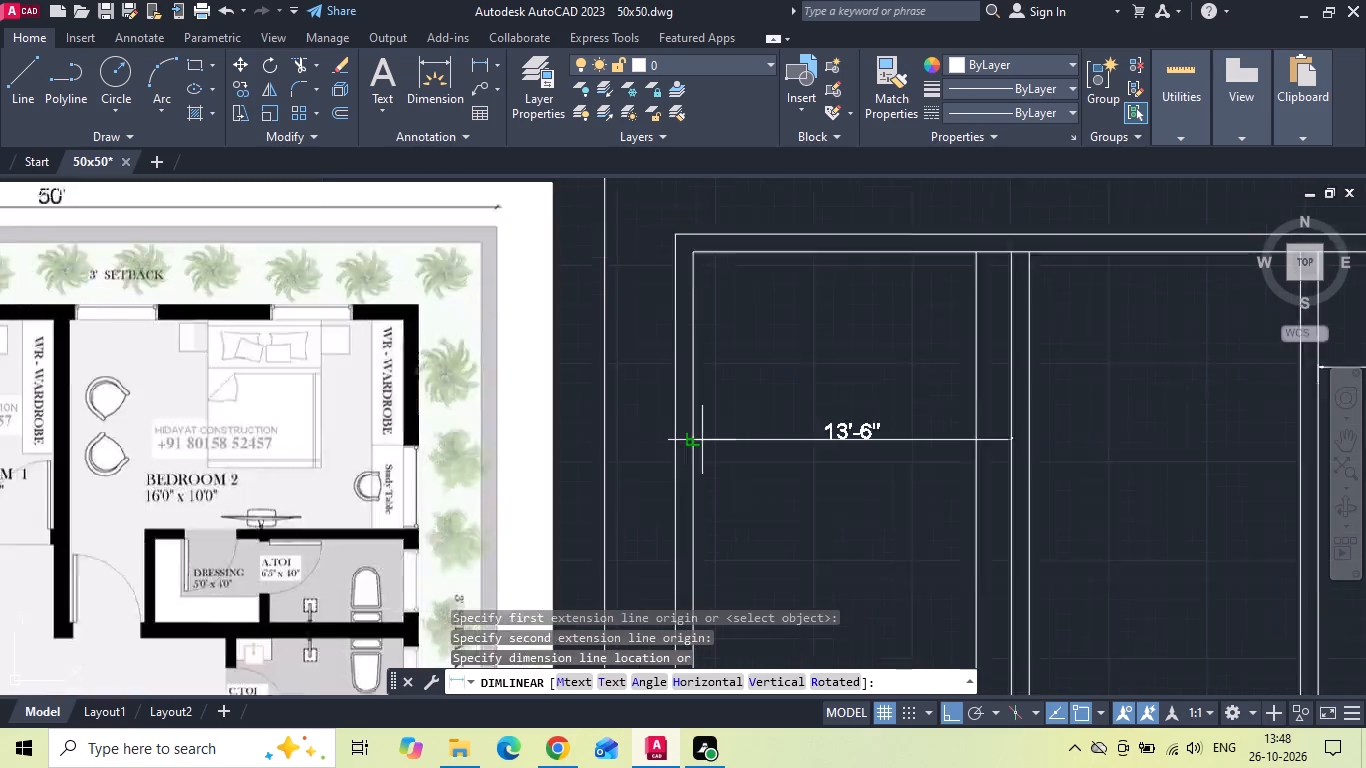
key(Escape)
scroll(877, 429, down, 2)
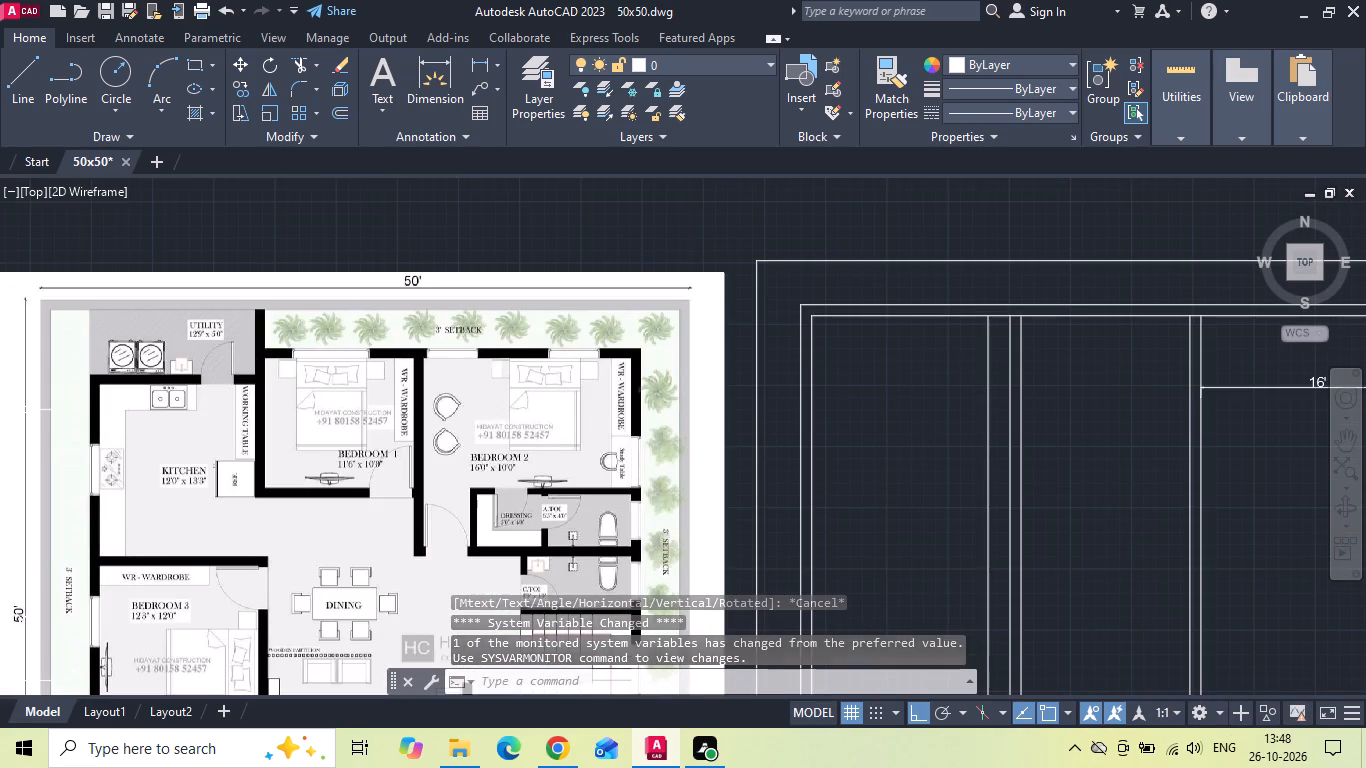
Offset the outermost plot boundary 9 inches inward for the compound wall thickness.
text(o 9)
key(space)
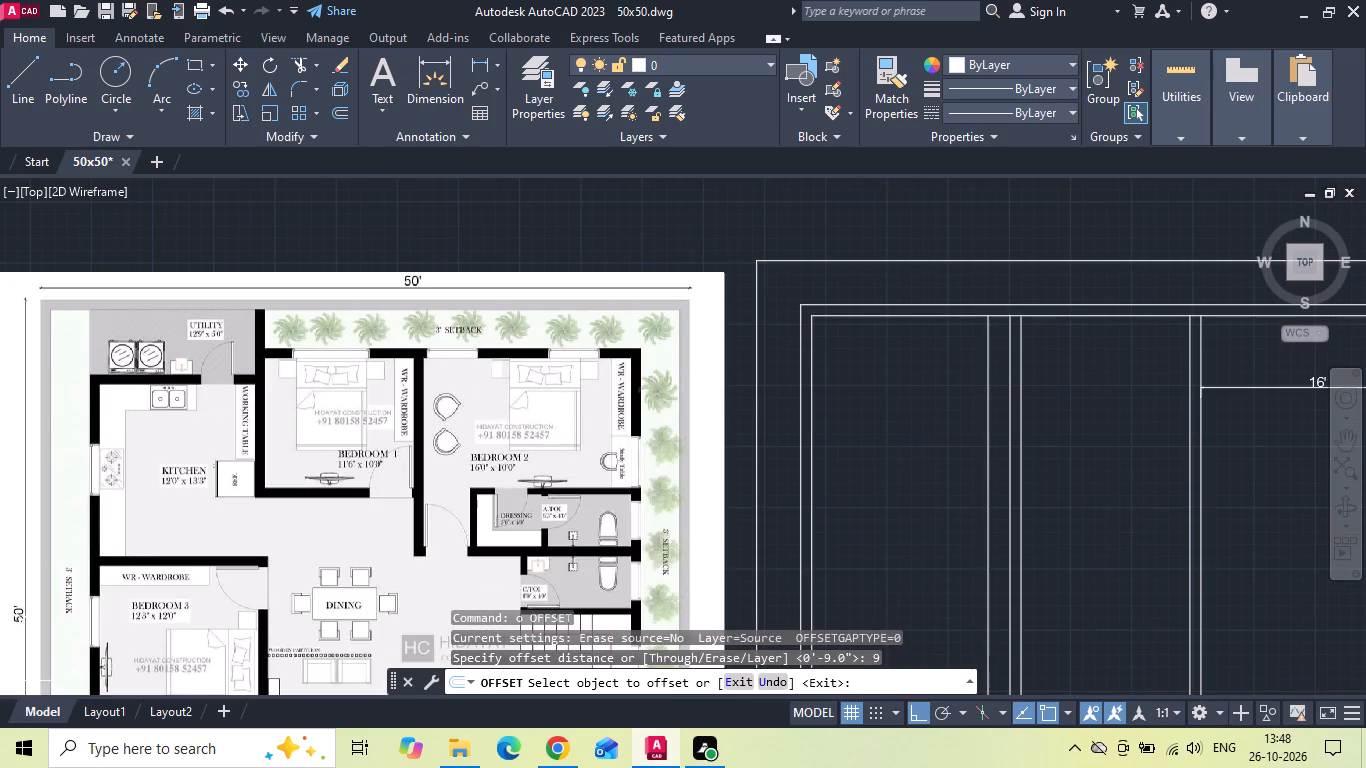
click(755, 331)
click(774, 366)
key(Escape)
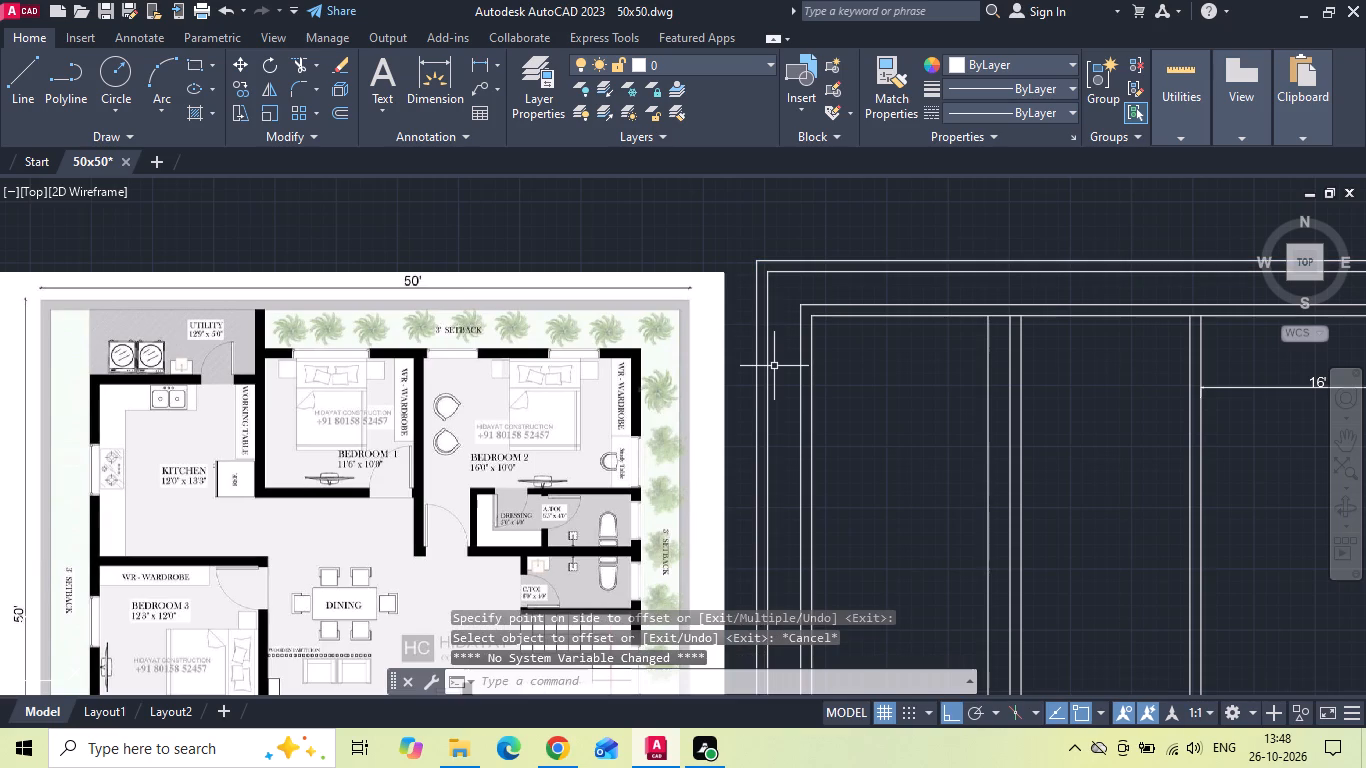
Offset the inner compound wall line 3' inward to set the building outline.
text(o 3')
key(Return)
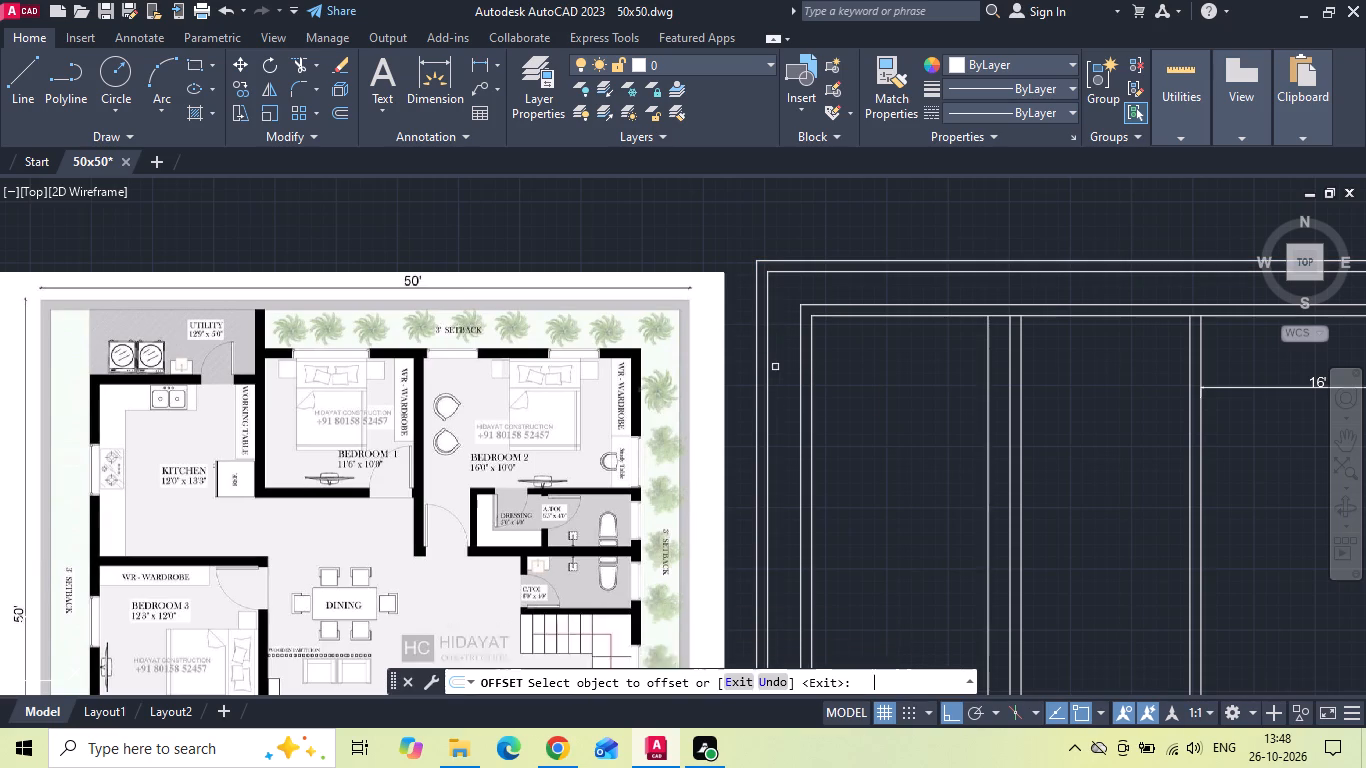
click(816, 273)
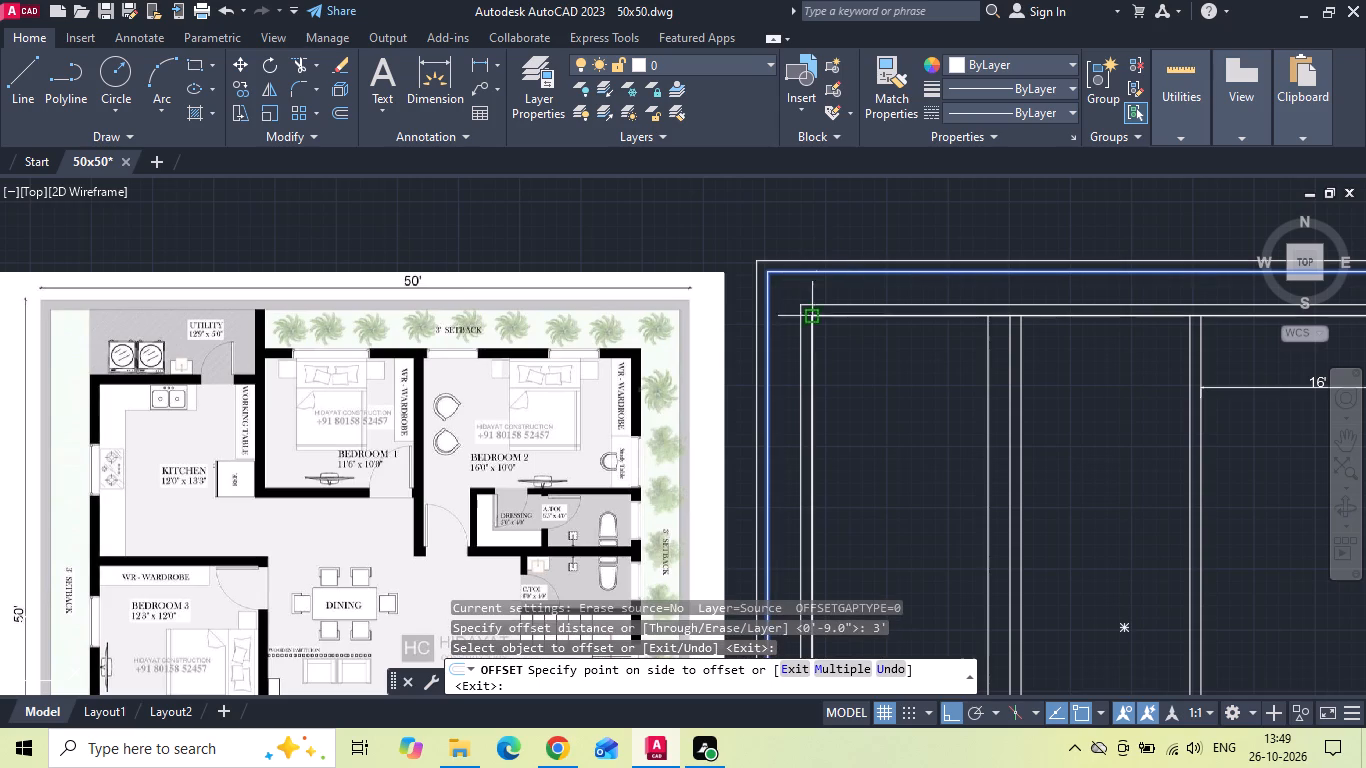
click(828, 389)
key(Escape)
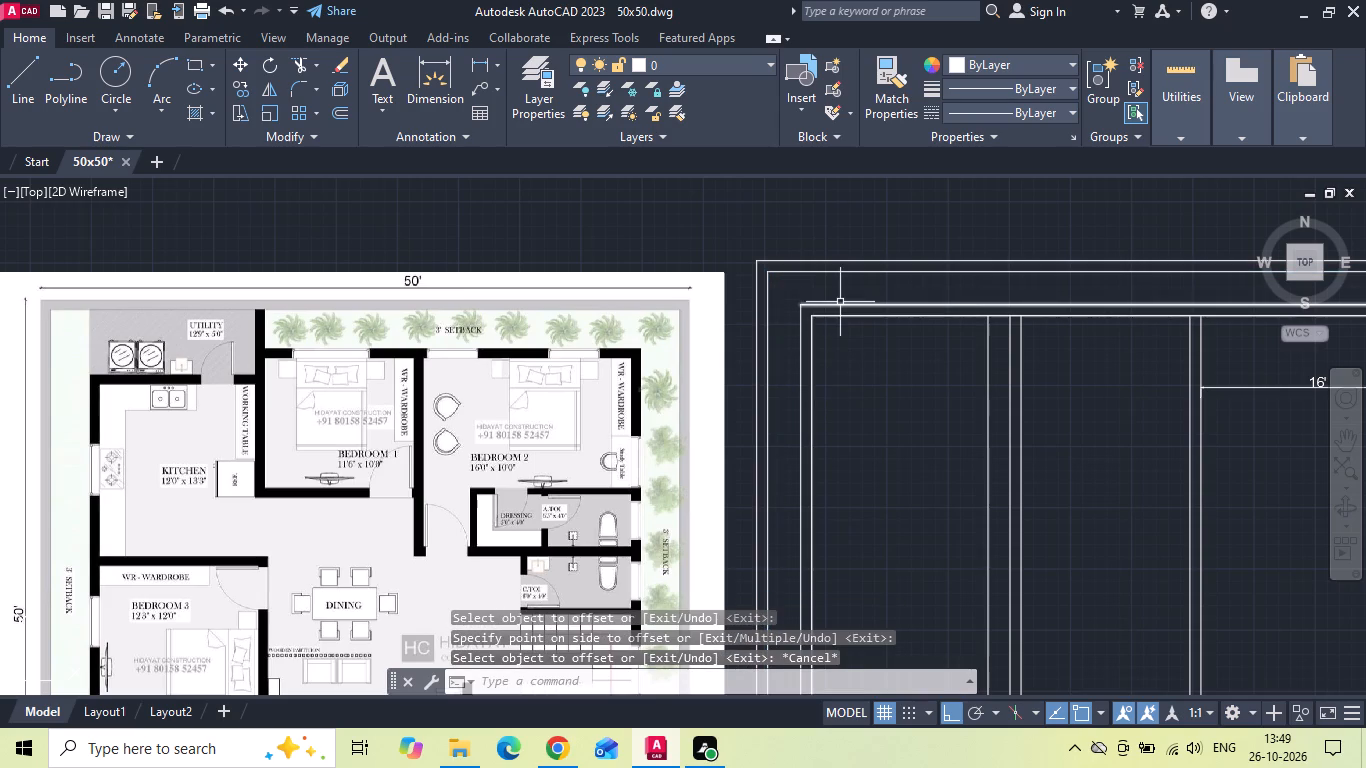
Delete the four old outer building lines lying just outside the new 3' setback outline.
click(840, 302)
click(799, 362)
key(Delete)
scroll(673, 372, down, 2)
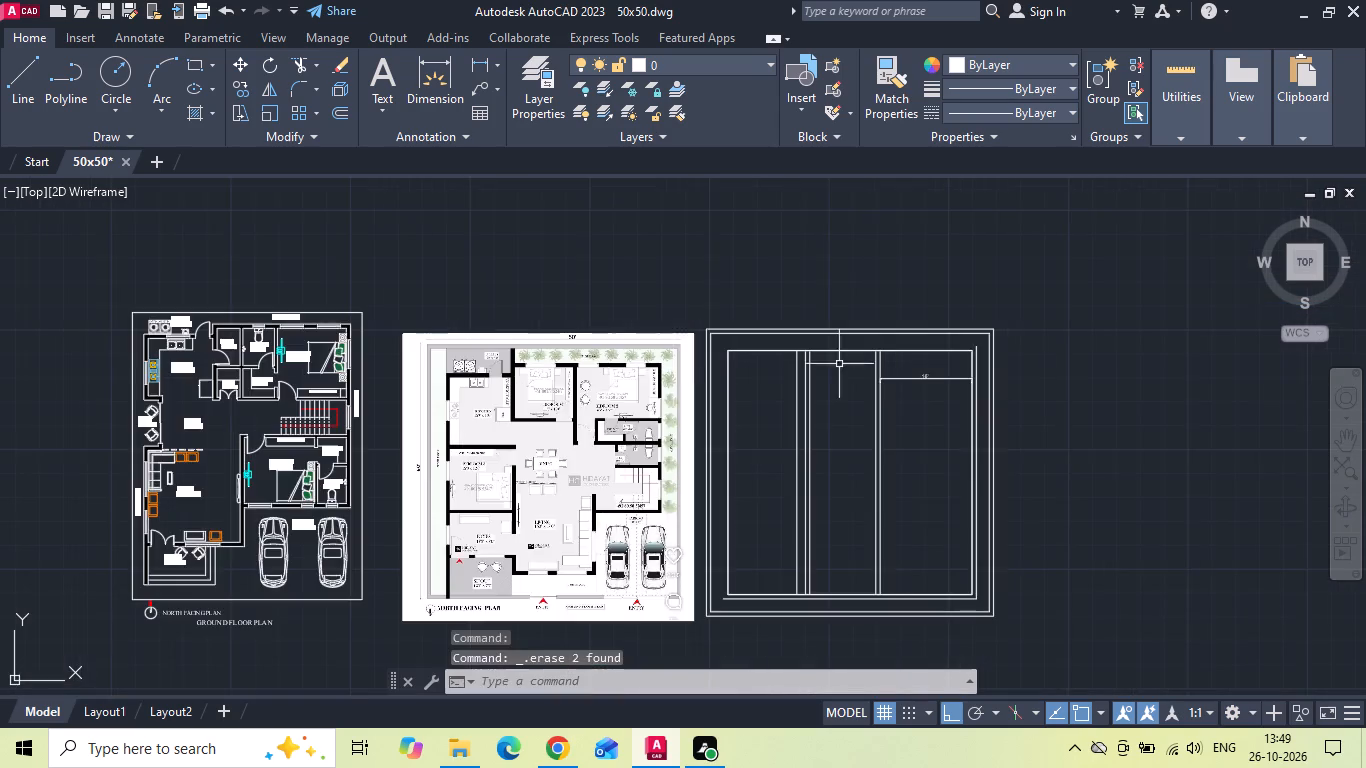
scroll(1033, 364, up, 1)
click(942, 360)
key(Delete)
middle_drag(917, 447, 913, 438)
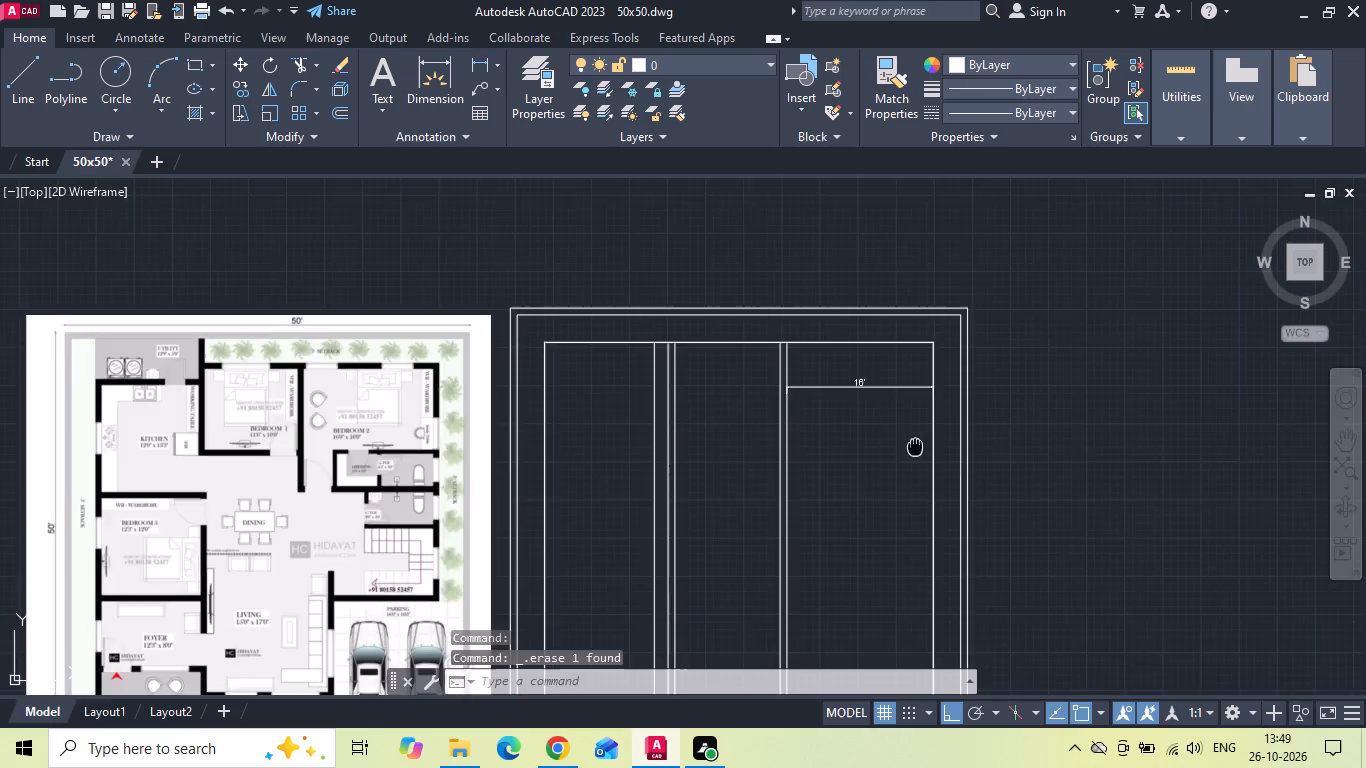
middle_drag(913, 438, 913, 334)
click(787, 623)
key(Delete)
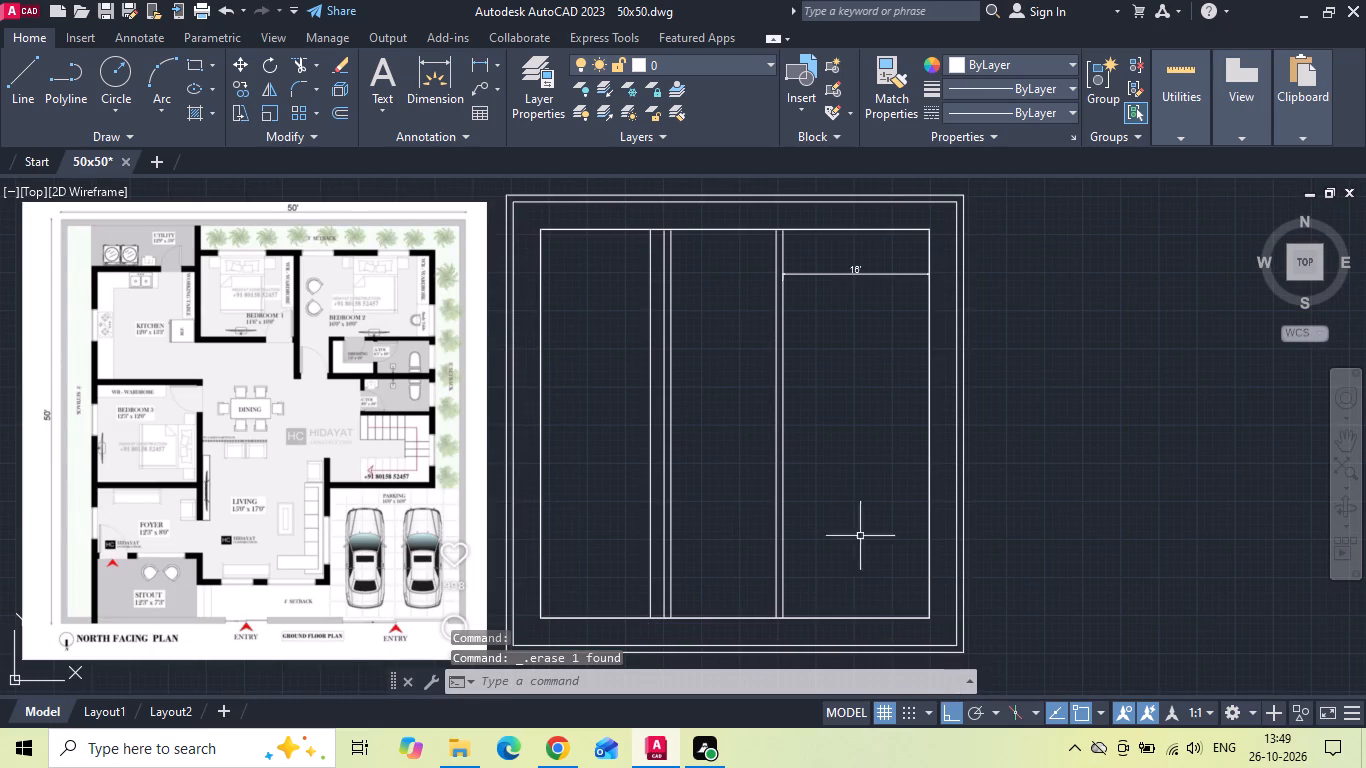
Delete the building outline polyline and the overlapping top line, keeping the separate side and bottom lines.
click(930, 416)
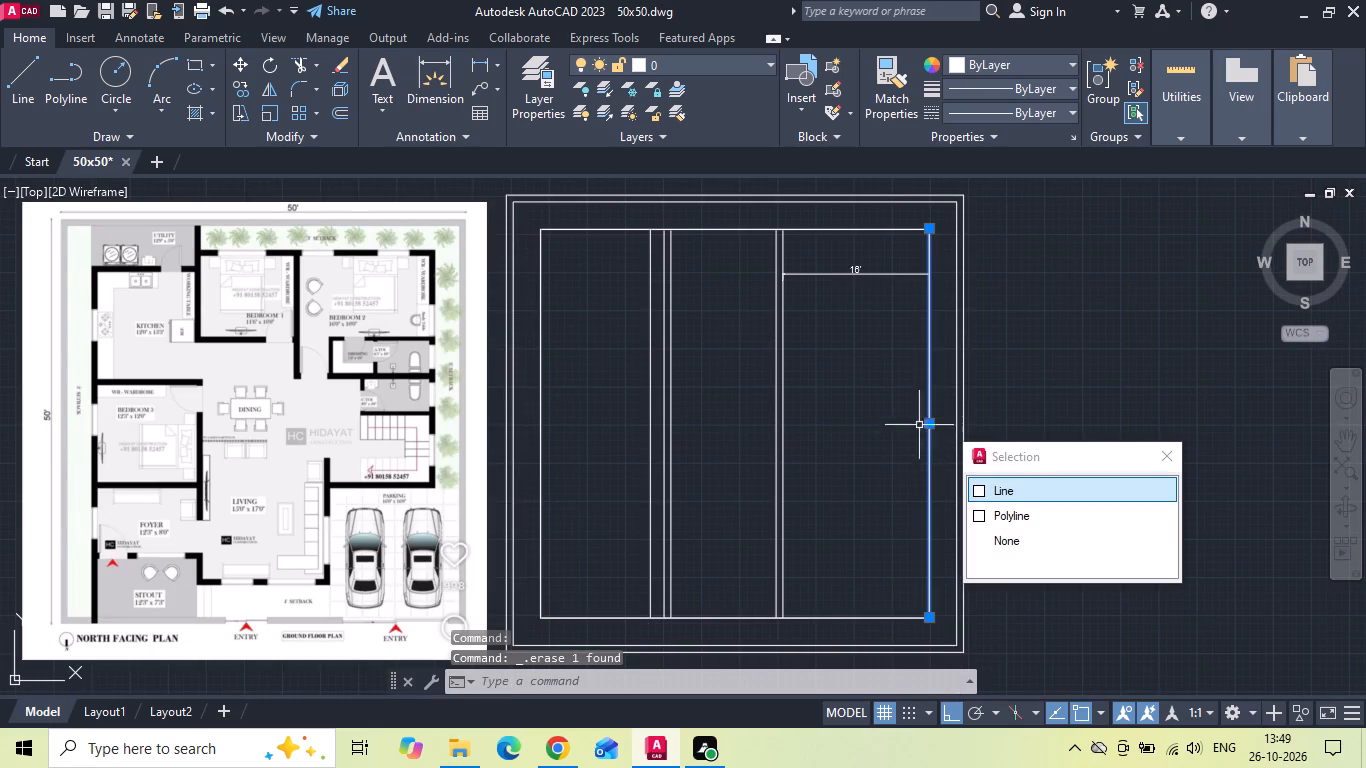
click(738, 229)
key(Escape)
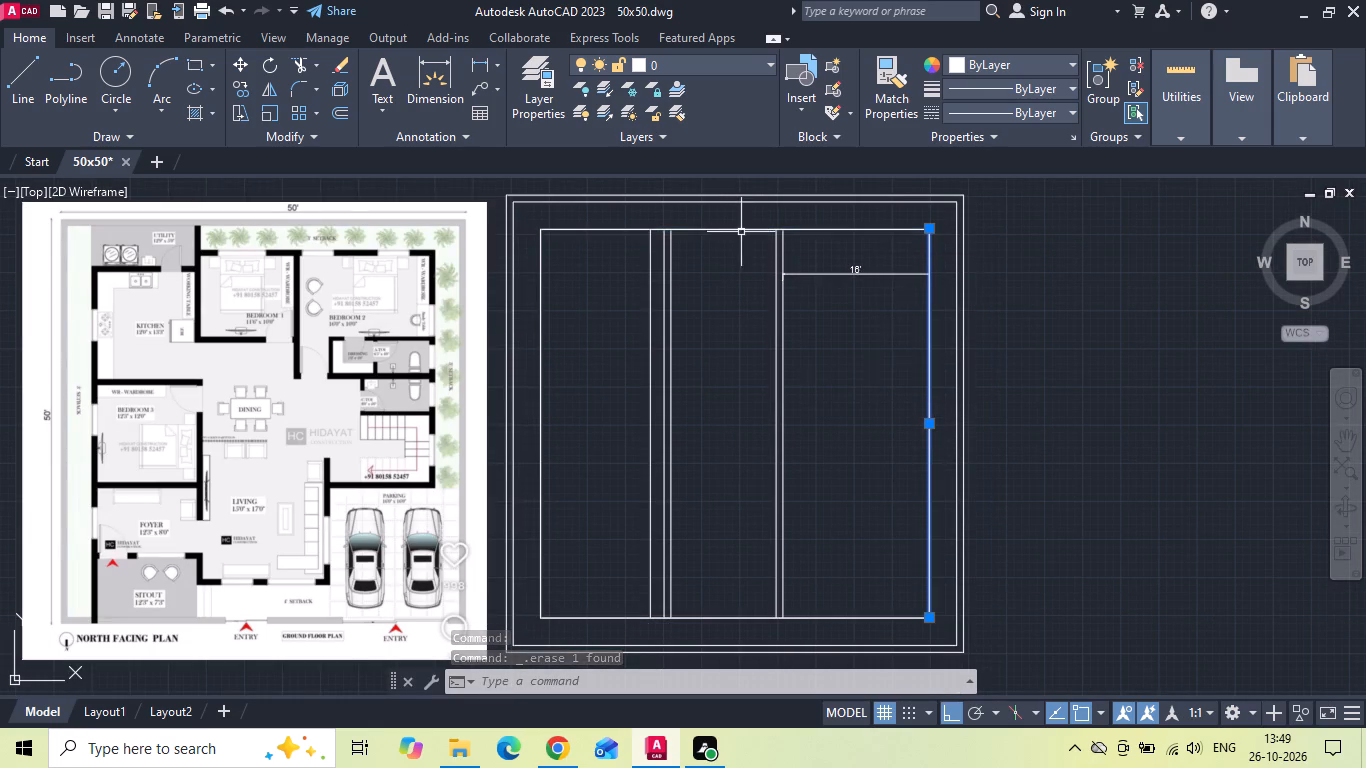
click(534, 220)
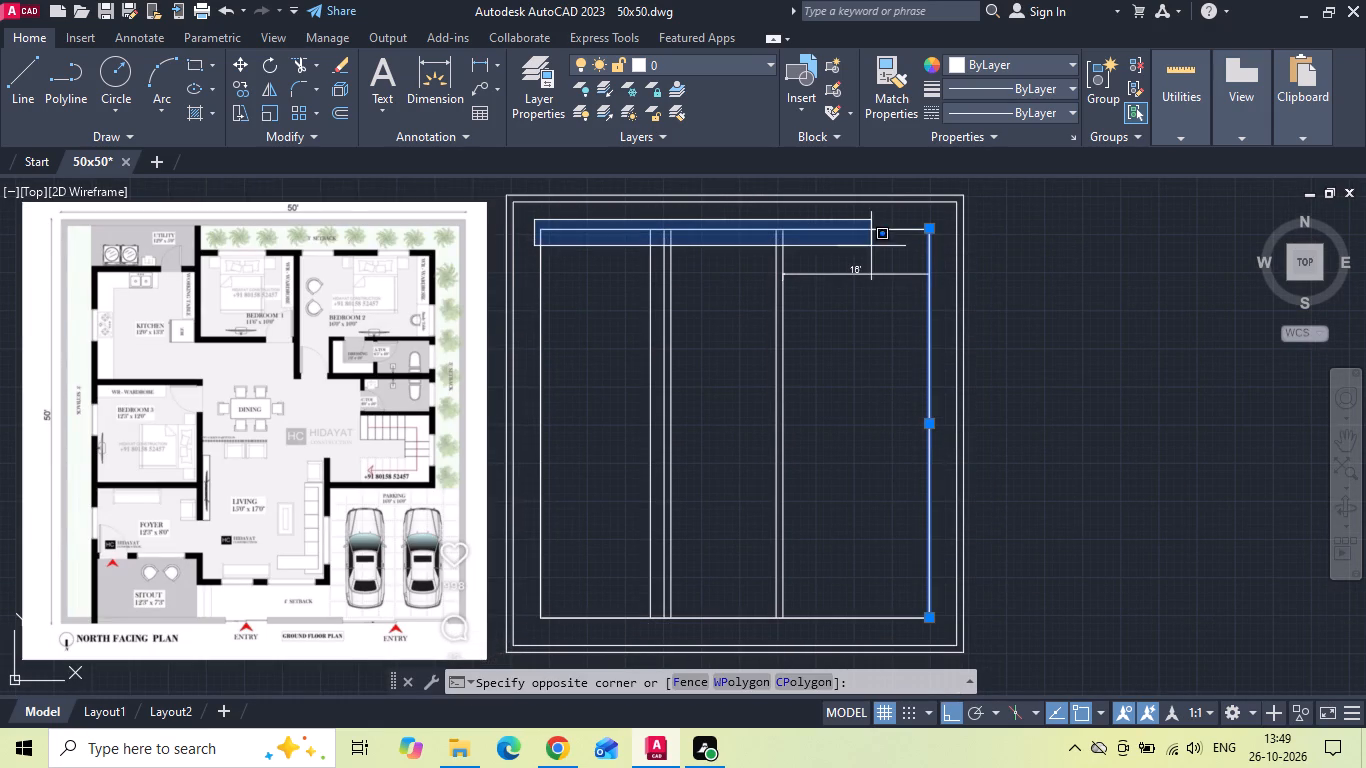
click(956, 243)
key(Escape)
key(Escape)
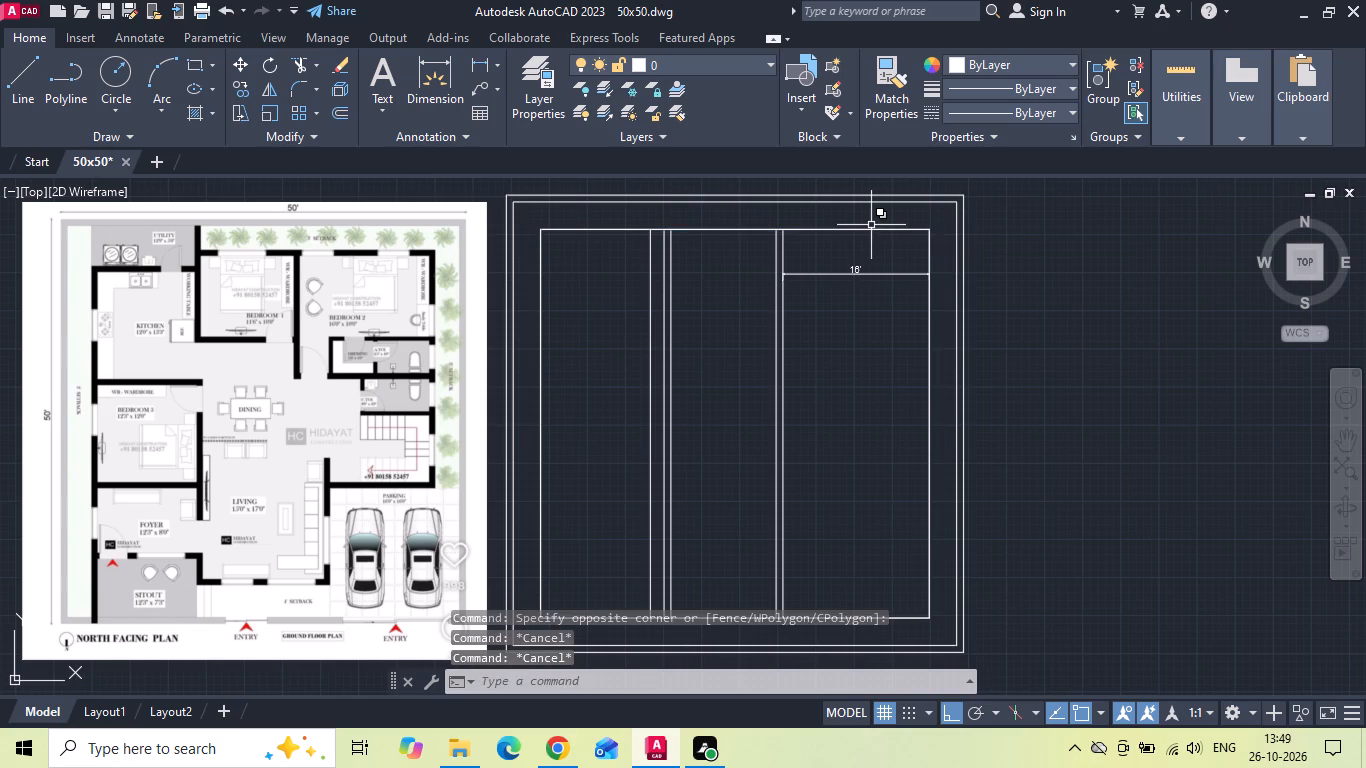
click(868, 225)
click(865, 225)
key(Delete)
click(831, 226)
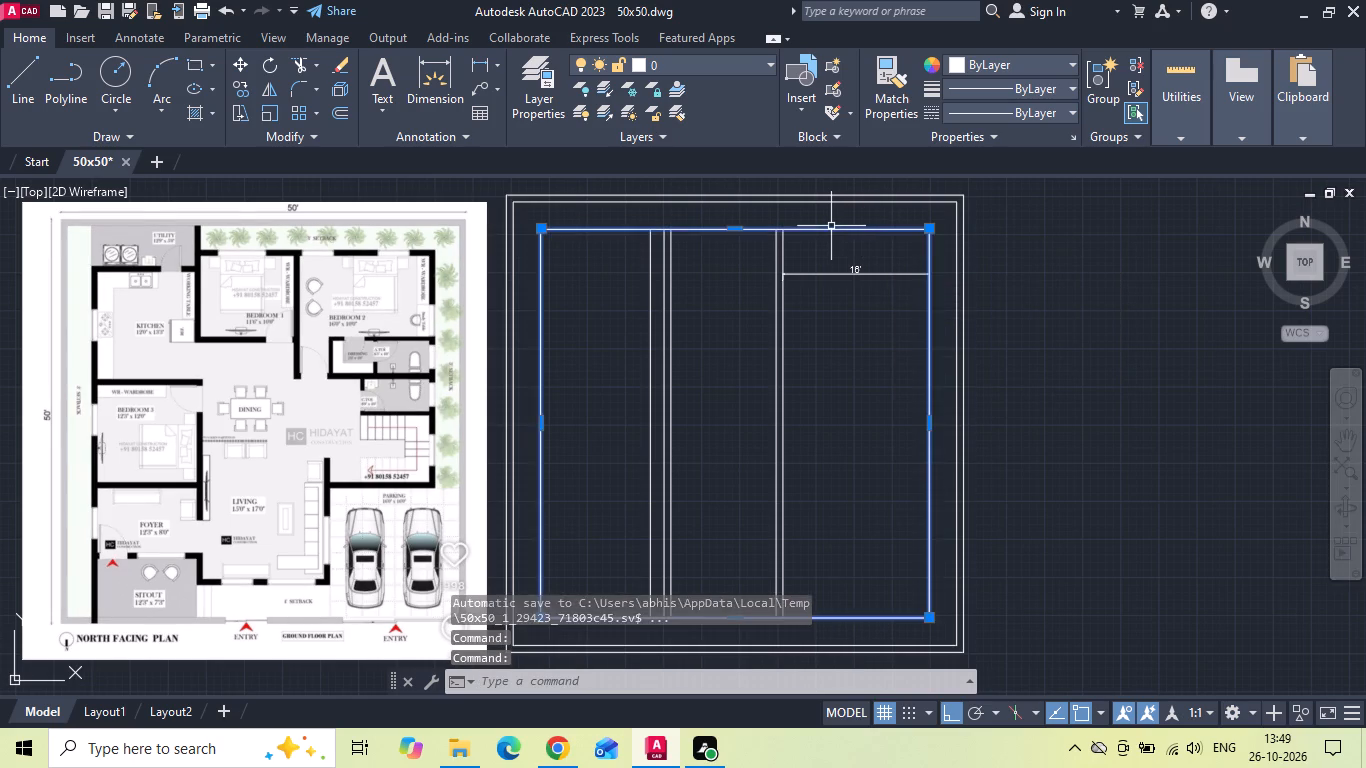
key(Delete)
Draw a line across the top of the building between the upper ends of its two side lines.
key(l)
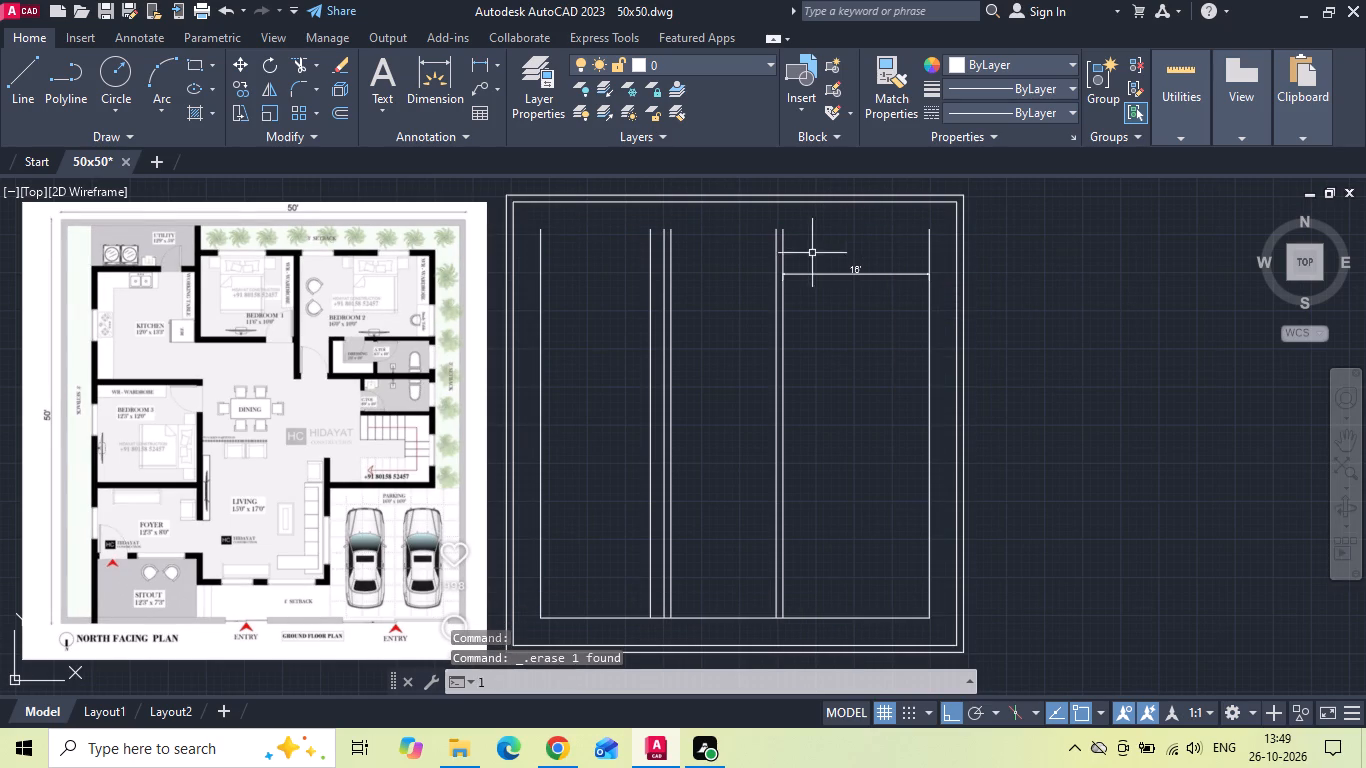
key(space)
click(540, 232)
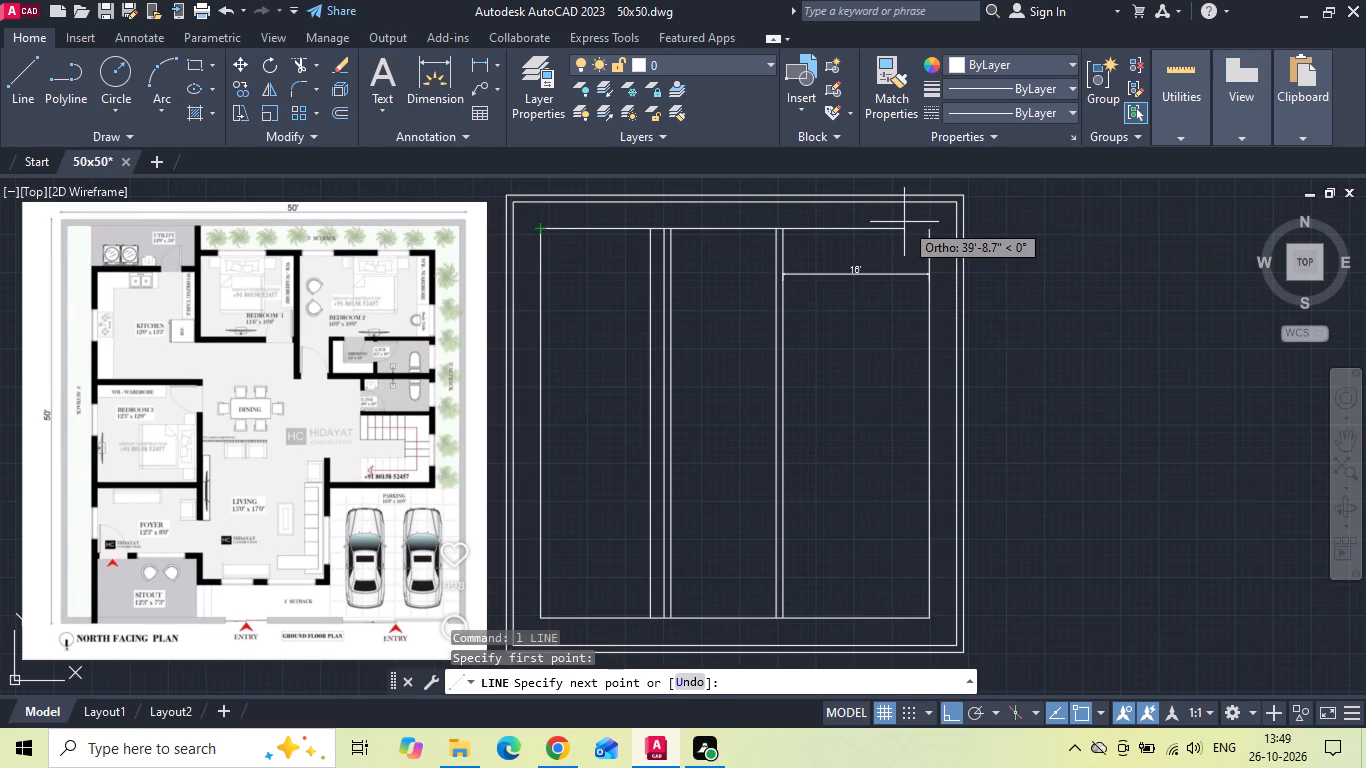
click(929, 228)
key(Escape)
Offset the building's top, left and right outline lines 9 inches inward for the outer wall thickness.
middle_drag(895, 242, 907, 294)
key(o)
key(space)
text(9)
key(space)
scroll(809, 296, up, 1)
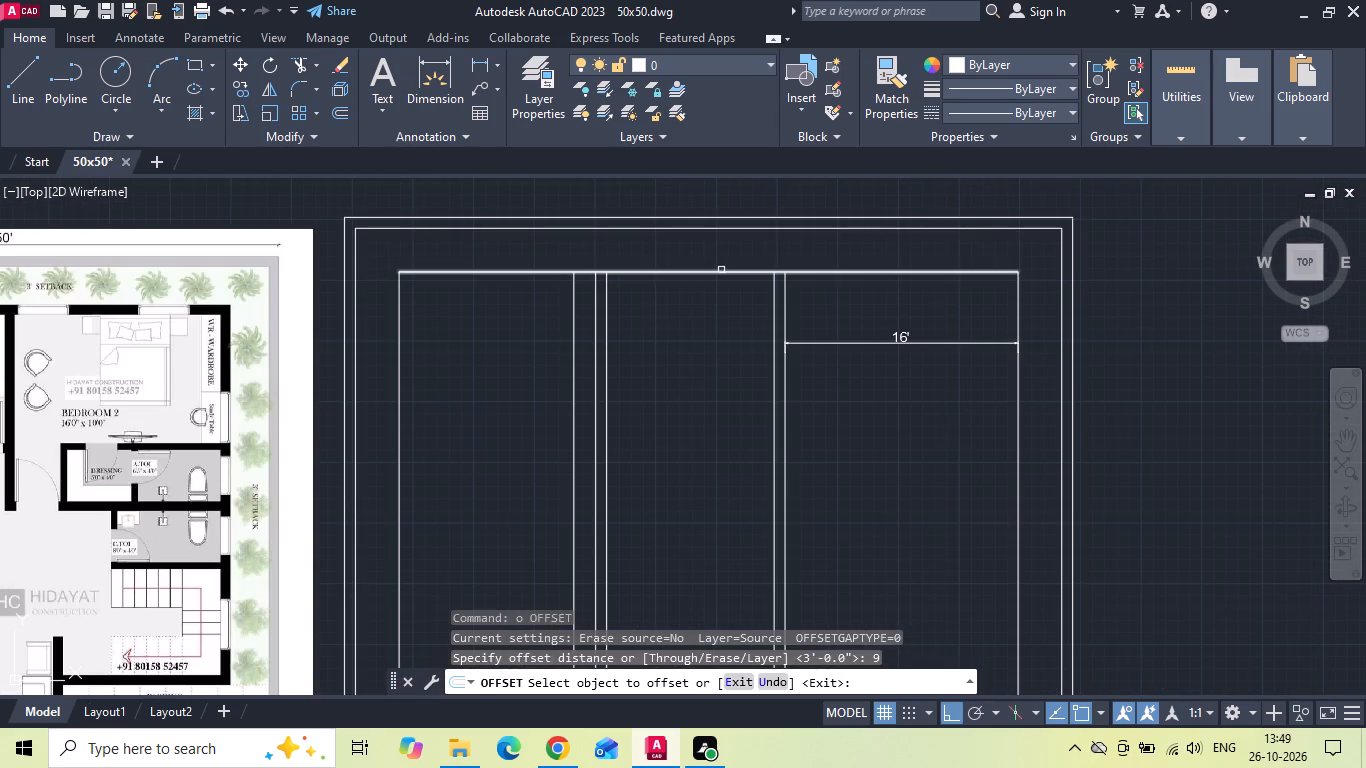
drag(720, 270, 716, 281)
click(699, 316)
drag(400, 433, 434, 419)
click(474, 399)
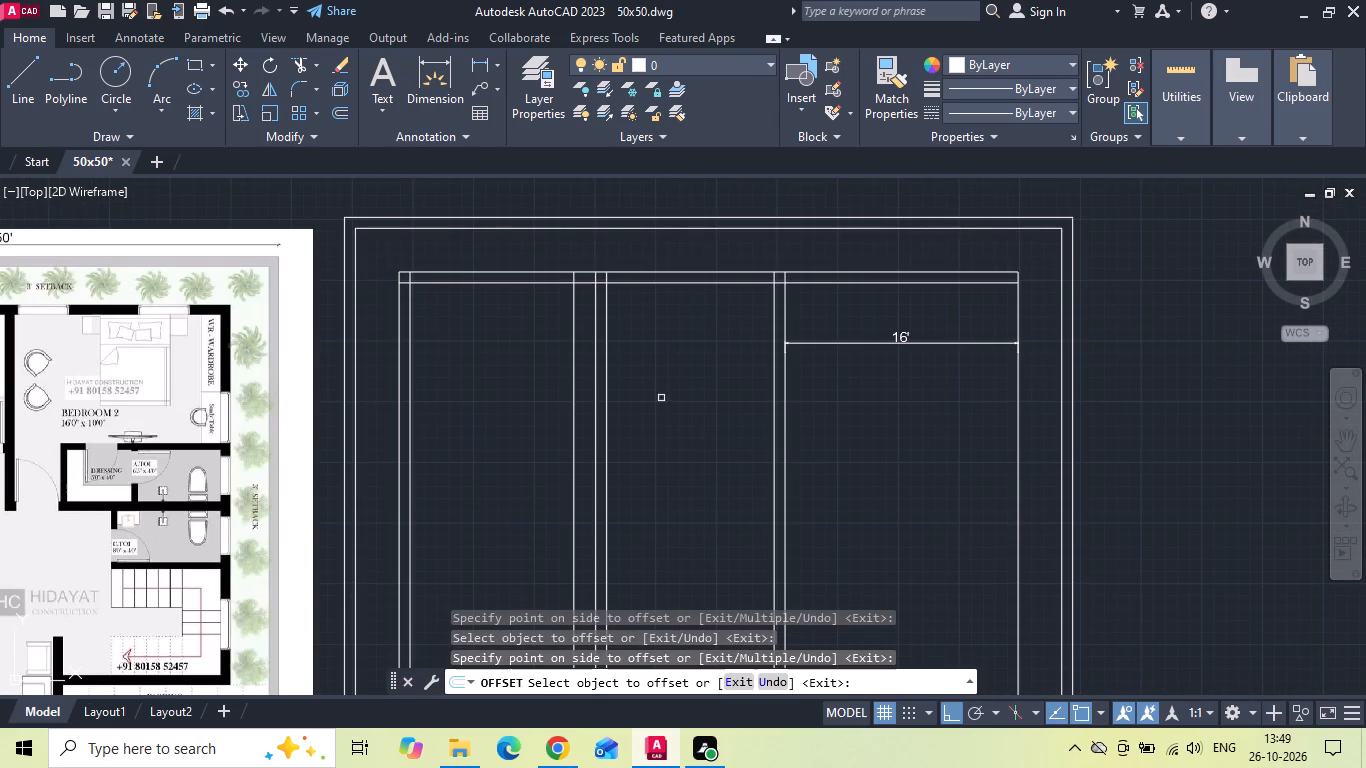
click(1015, 433)
drag(1019, 416, 994, 428)
click(943, 441)
key(Escape)
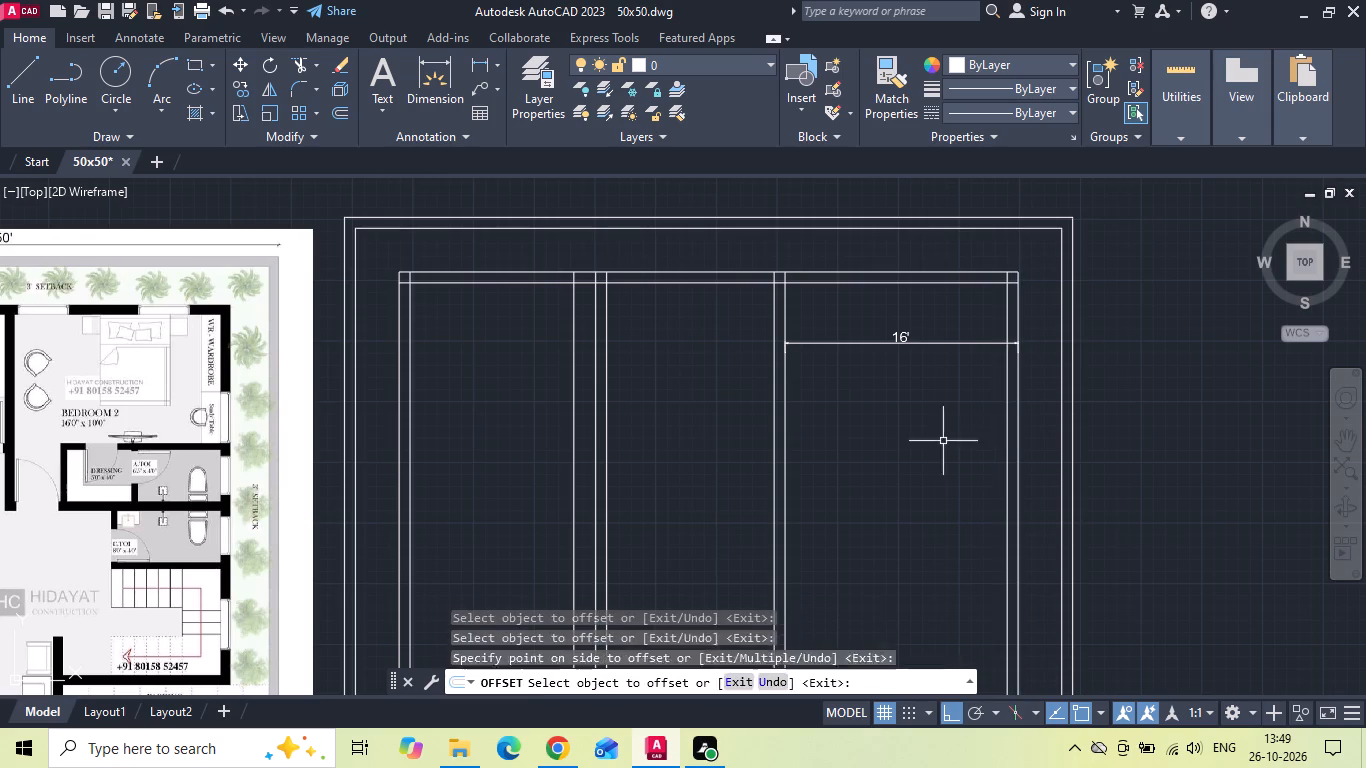
Move the two partition lines between Bedroom 1 and Bedroom 2 9 inches toward the kitchen.
scroll(816, 320, down, 1)
middle_drag(869, 529, 867, 519)
scroll(854, 298, up, 1)
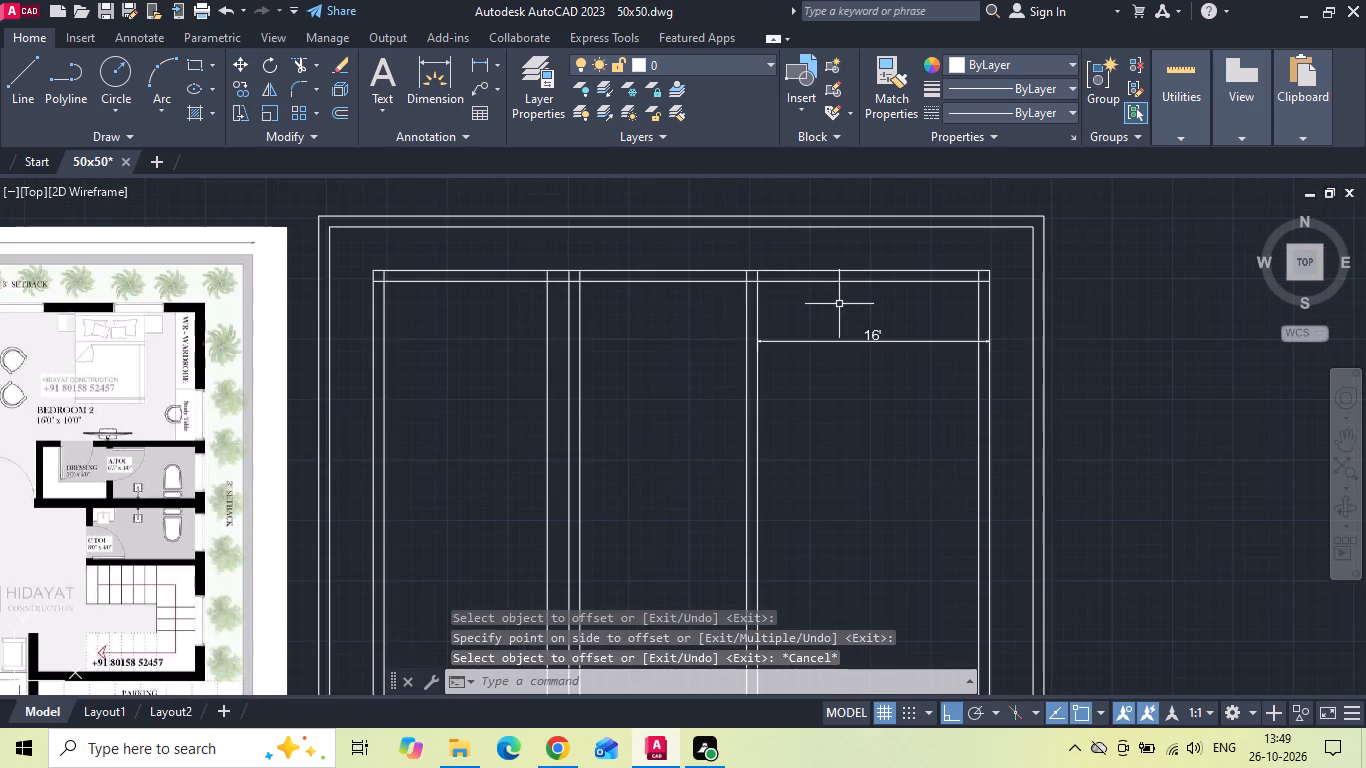
scroll(809, 306, up, 2)
drag(783, 316, 726, 328)
click(613, 312)
right_click(613, 312)
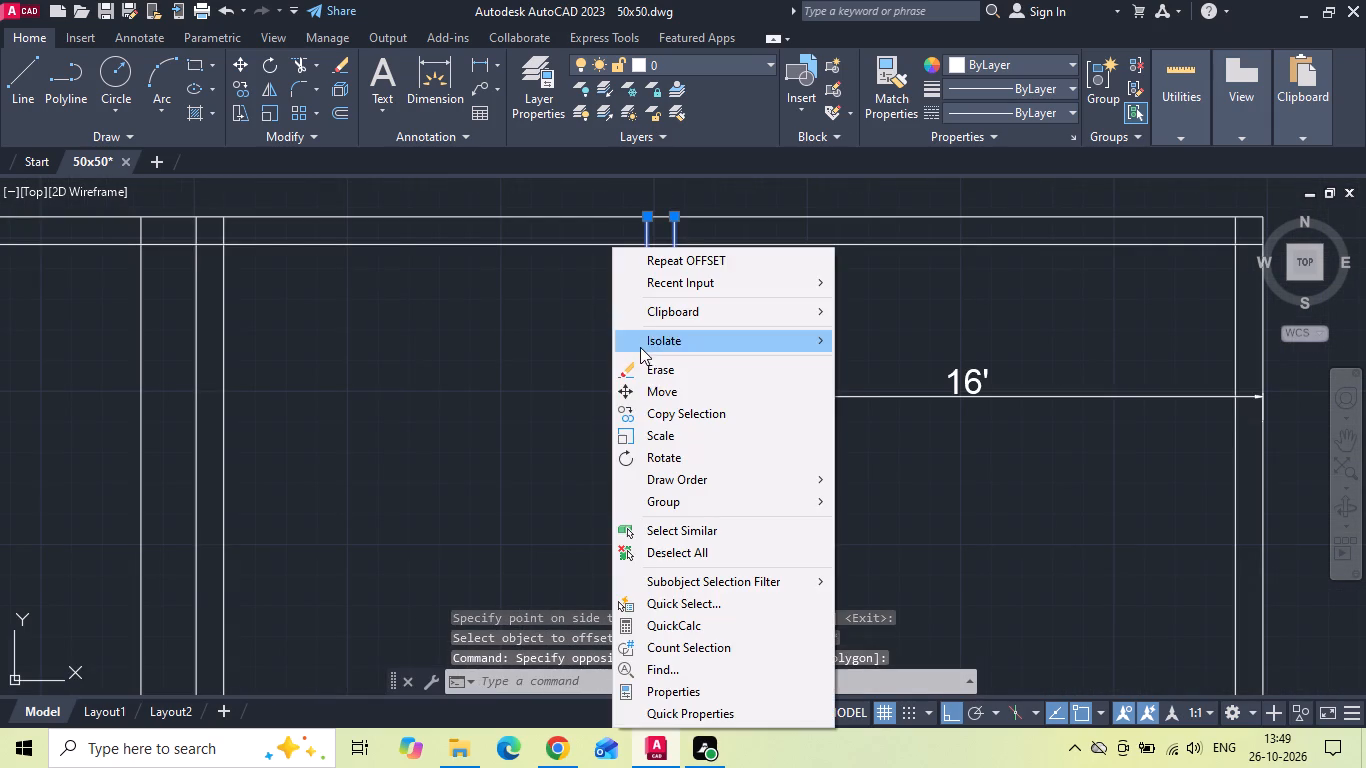
click(650, 397)
click(952, 536)
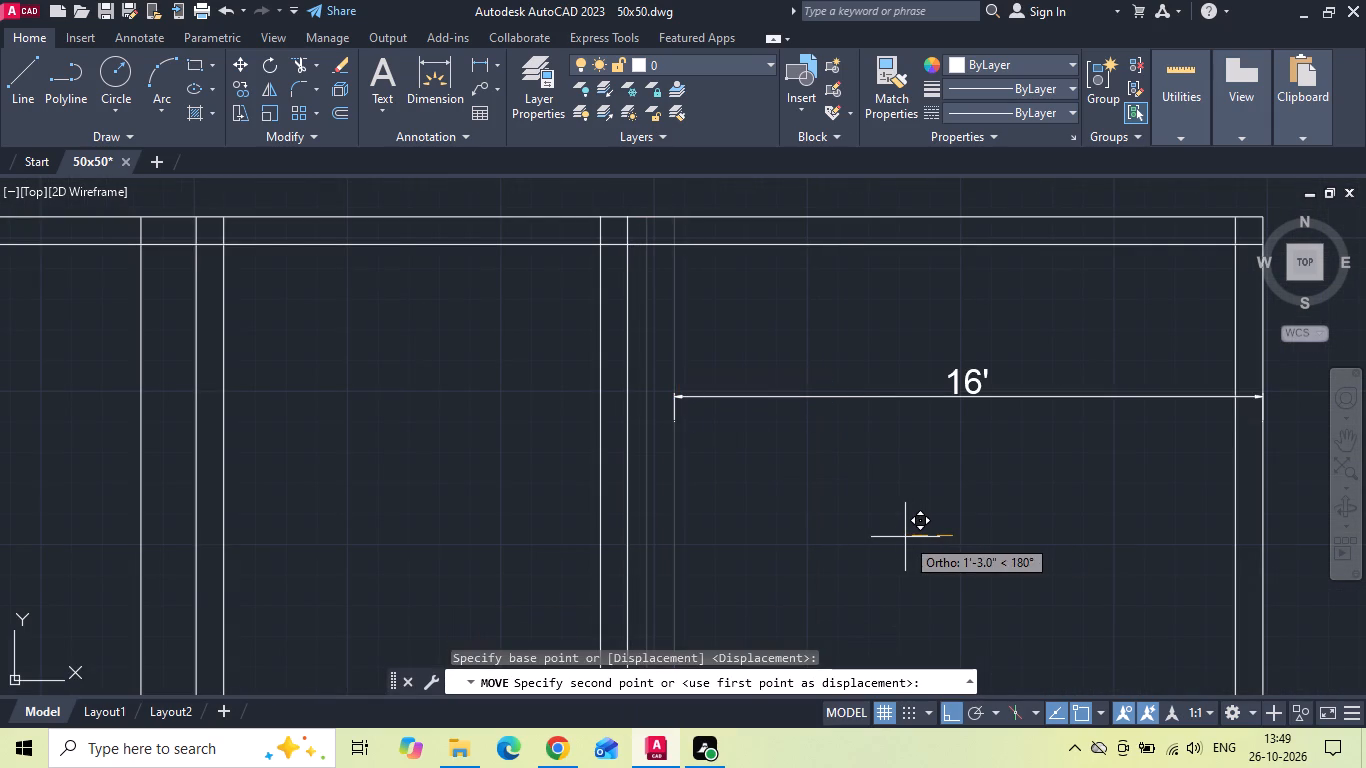
key(9)
key(space)
scroll(901, 537, down, 2)
Move the two lines of Bedroom 1's left wall 9 inches toward the kitchen.
scroll(575, 469, up, 2)
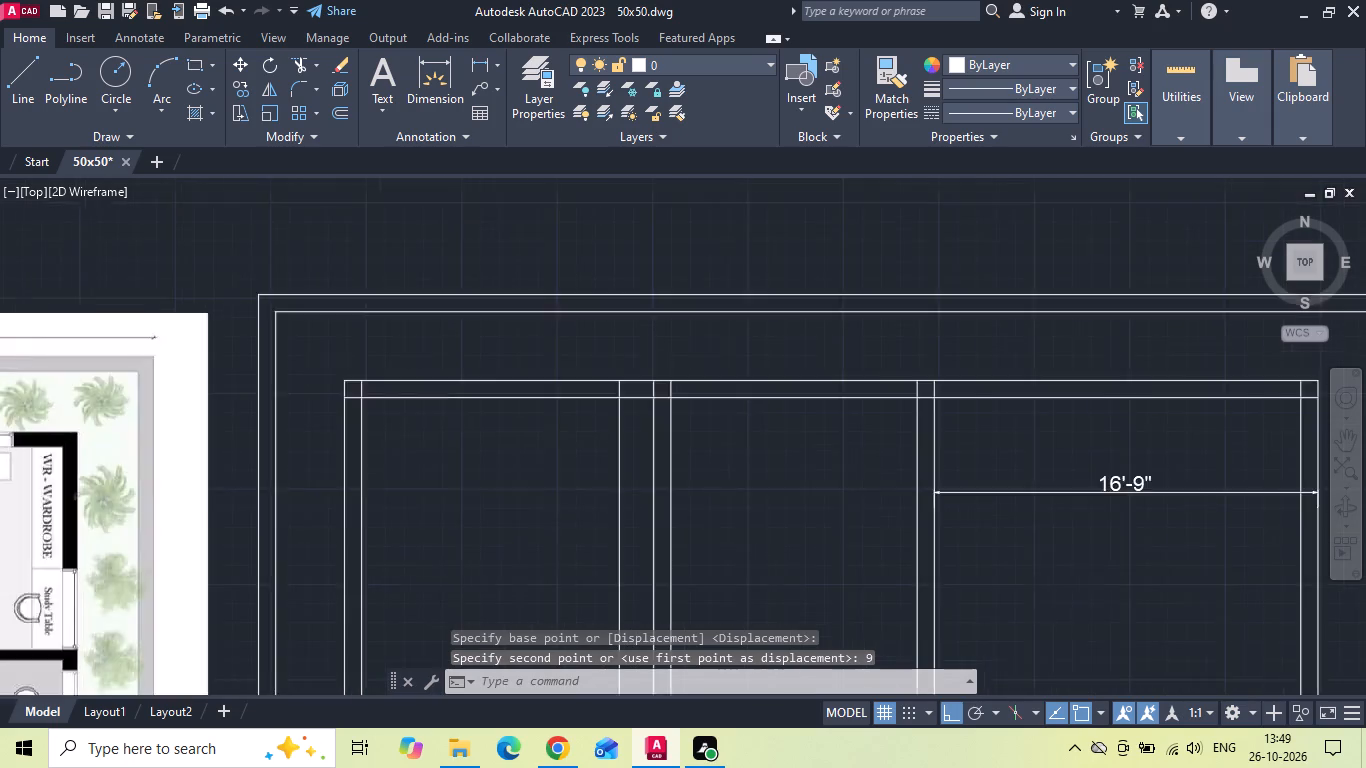
drag(726, 443, 716, 448)
click(655, 477)
right_click(655, 478)
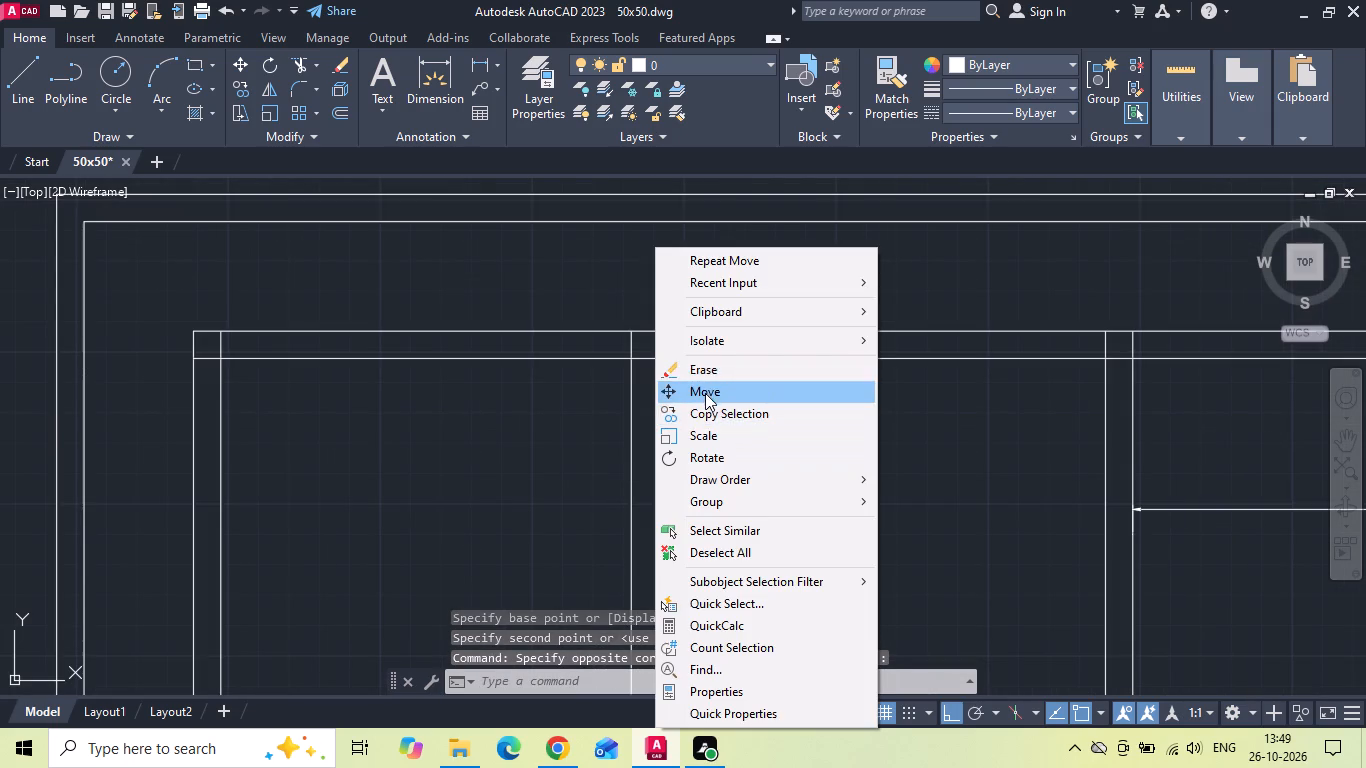
click(705, 393)
click(857, 448)
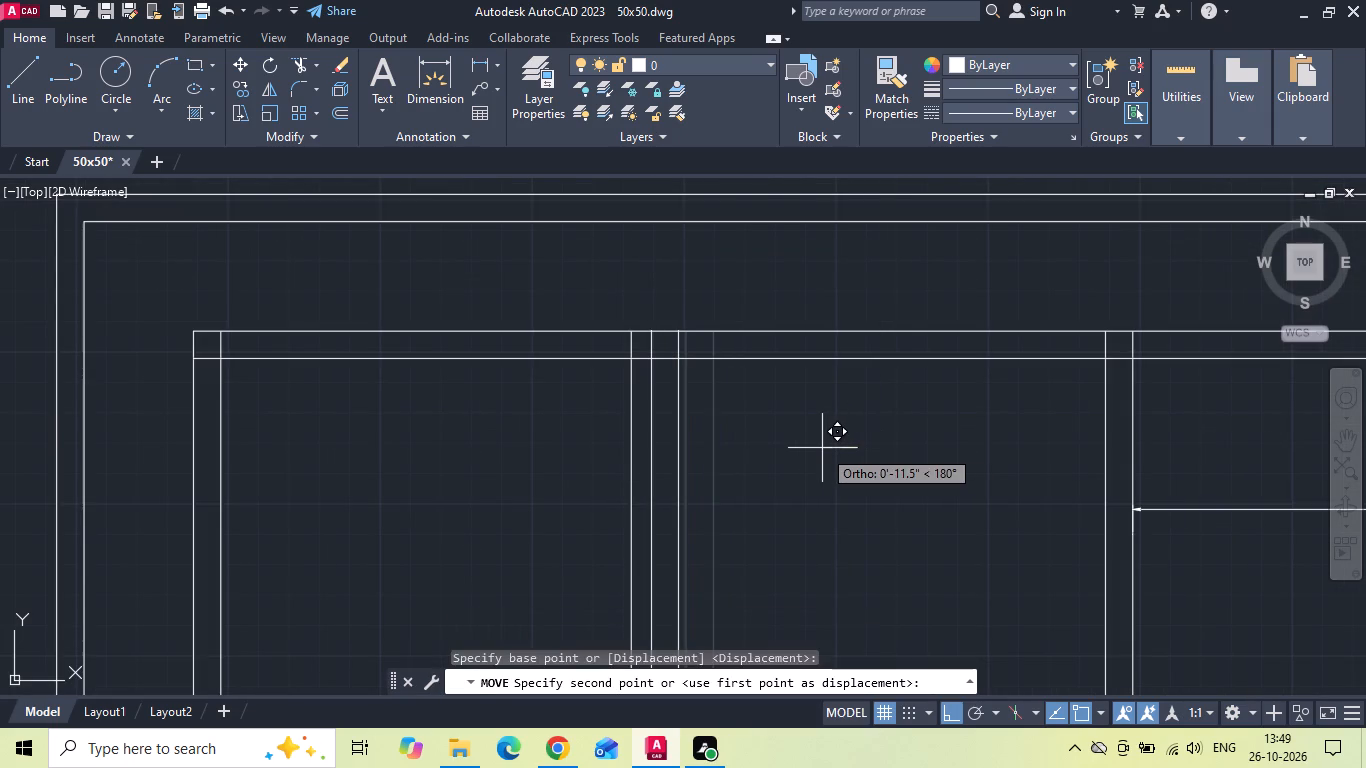
text(9)
key(space)
Measure Bedroom 1's width between its left wall and the partition shared with Bedroom 2.
click(484, 65)
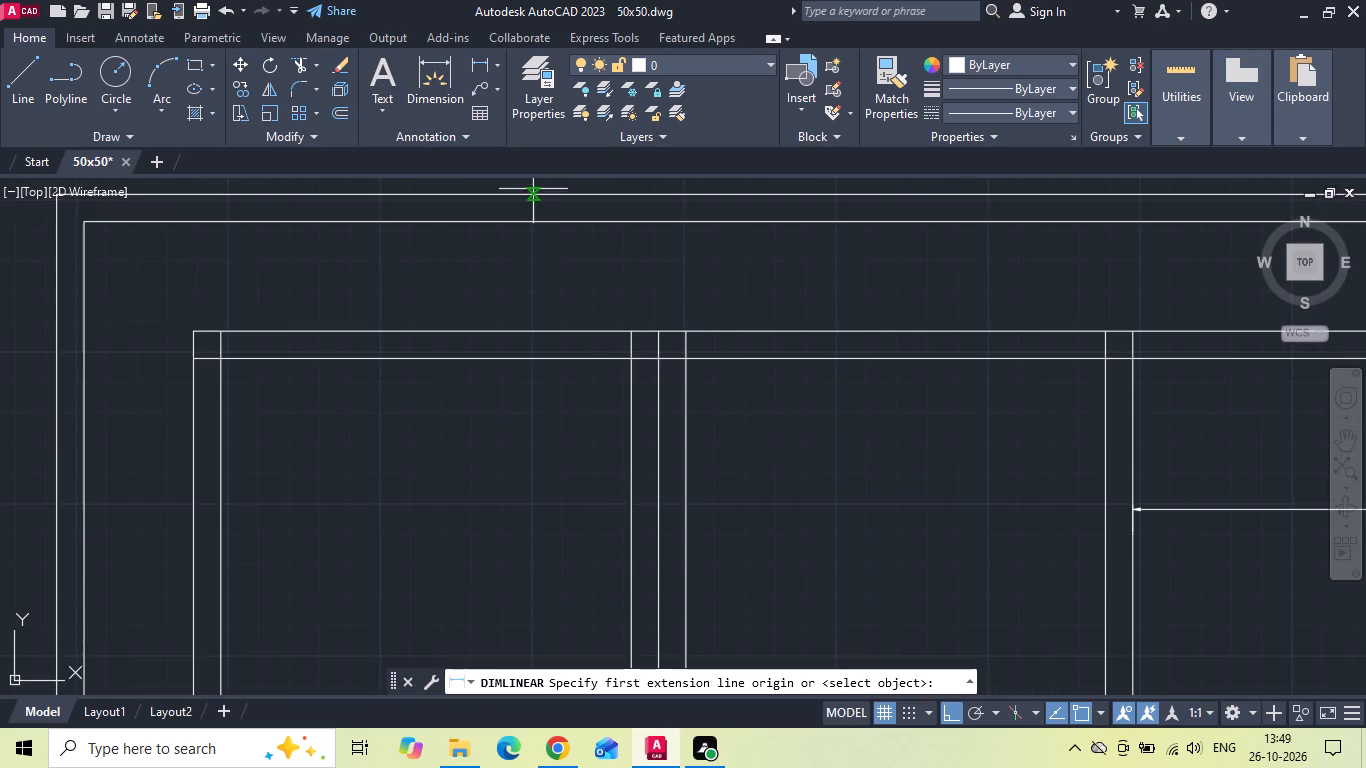
click(680, 418)
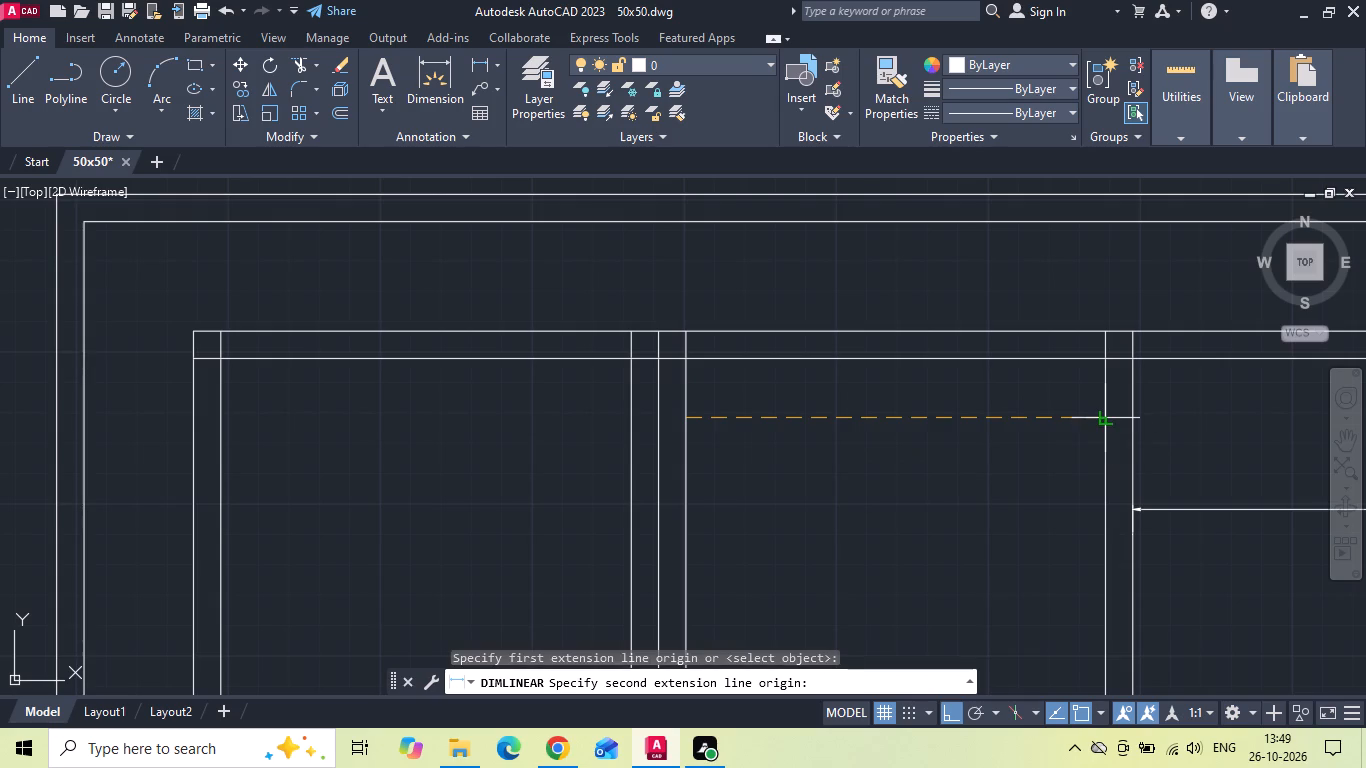
click(1103, 419)
key(Escape)
Measure the kitchen width between Bedroom 1's left wall and the inner line of the left outer wall.
key(space)
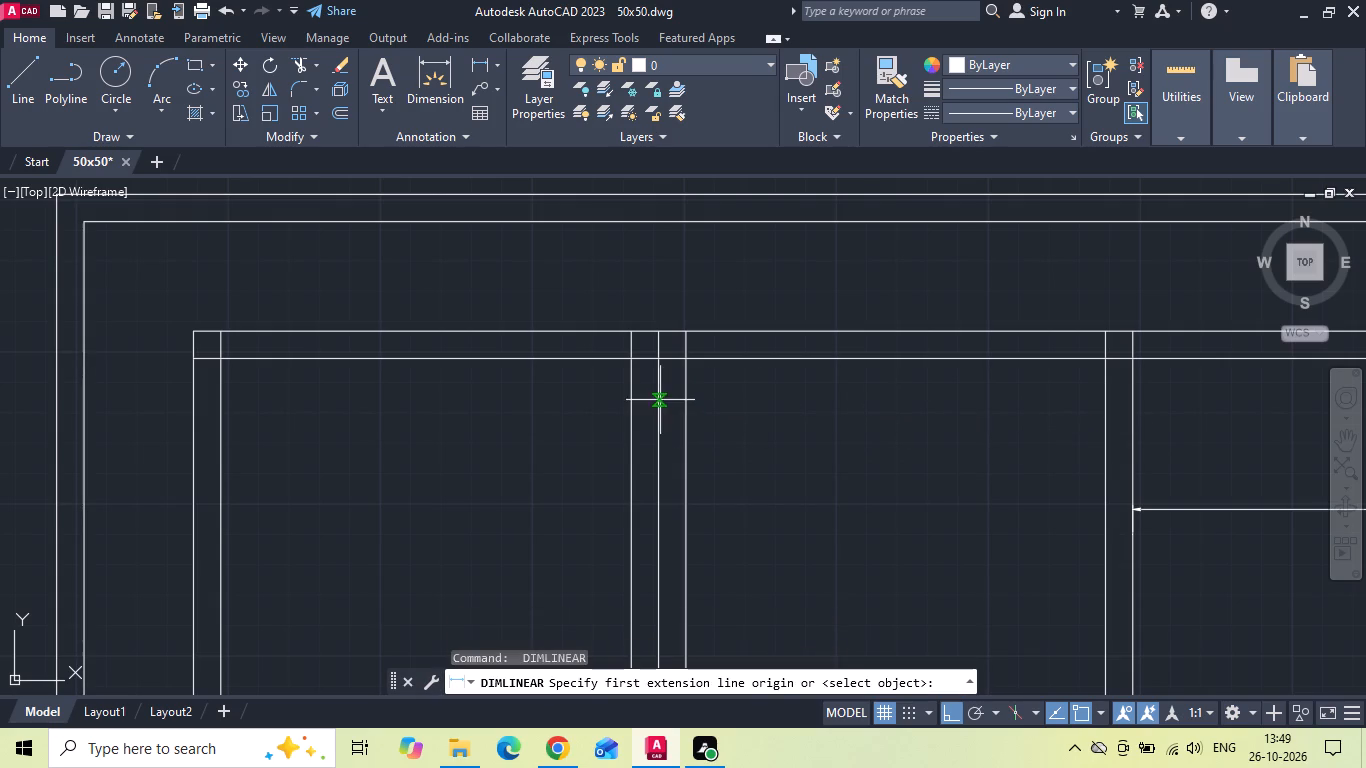
drag(660, 400, 627, 407)
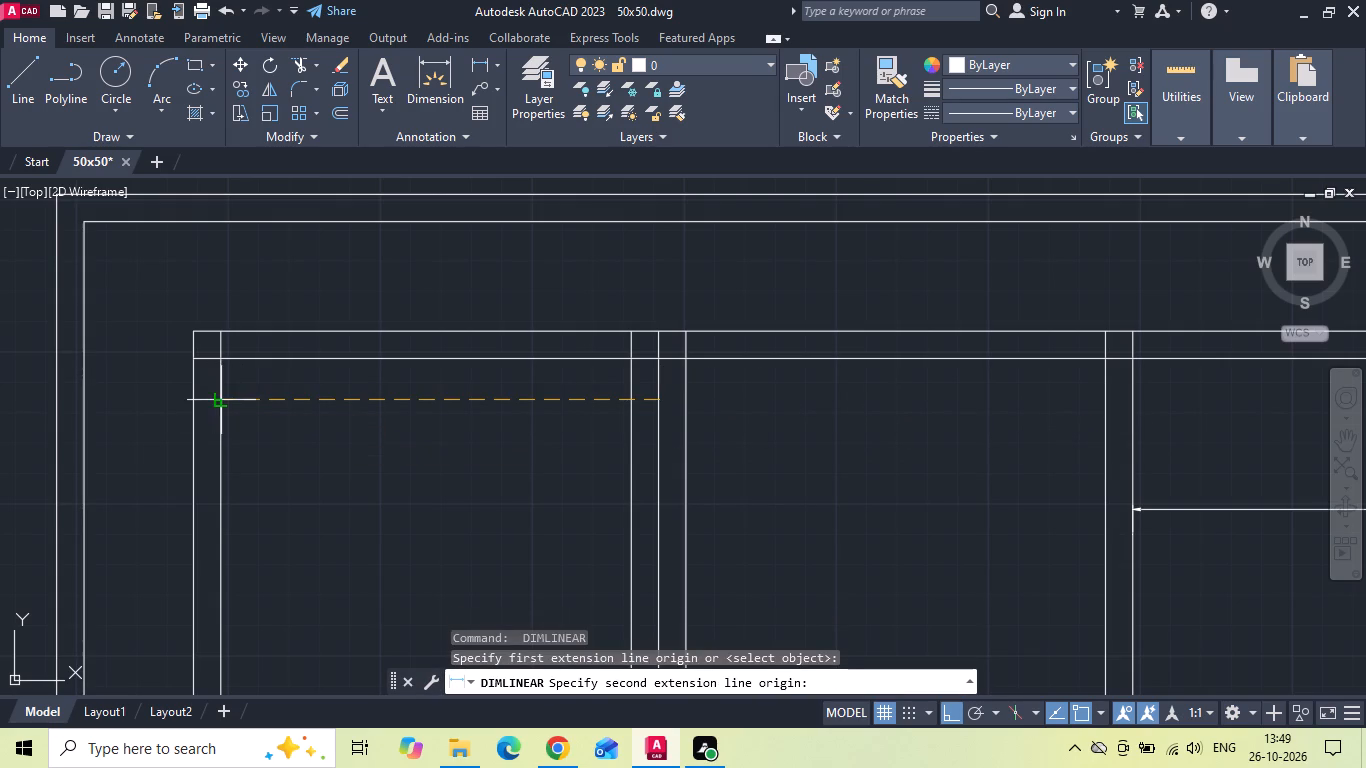
click(218, 404)
key(Escape)
Delete the leftover vertical line on the kitchen side of Bedroom 1's left wall.
click(630, 434)
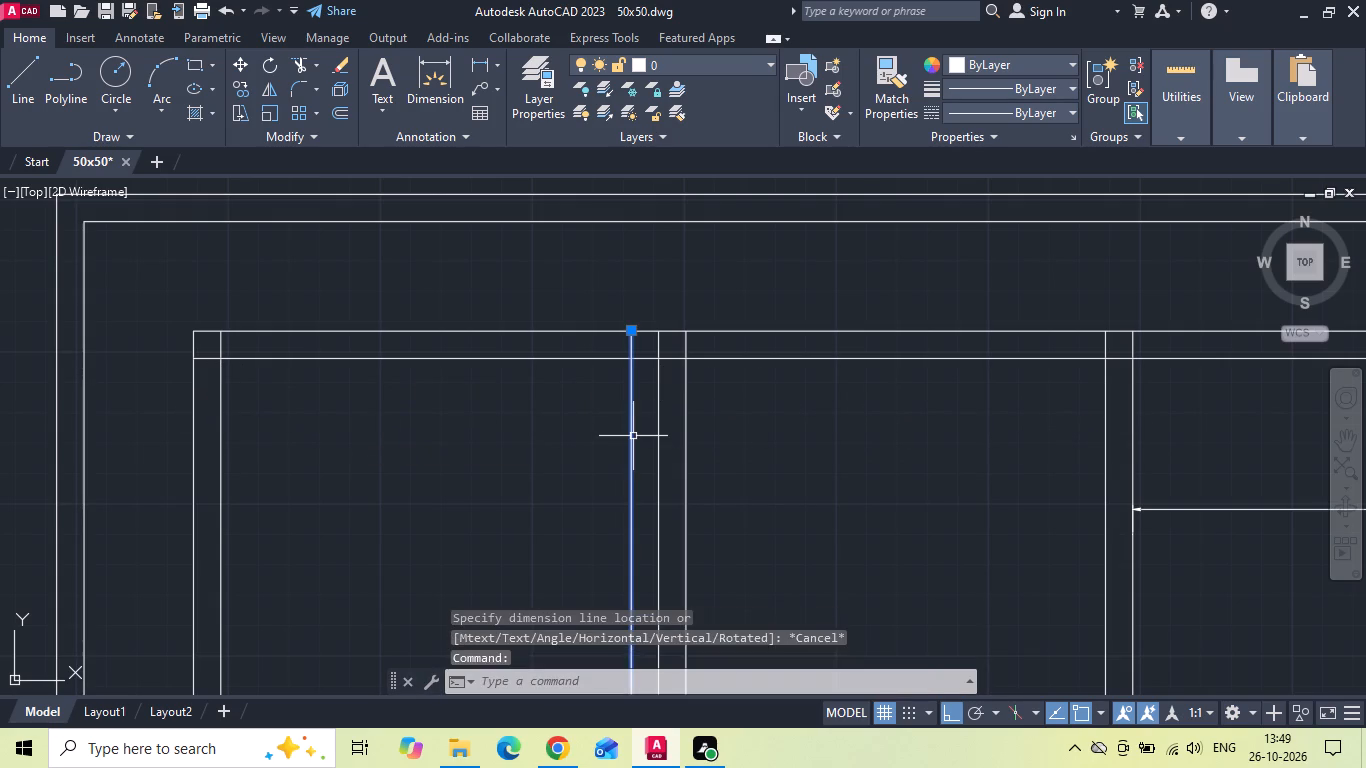
key(Delete)
Delete the Bedroom 2 width dimension.
scroll(626, 366, down, 3)
scroll(826, 396, up, 2)
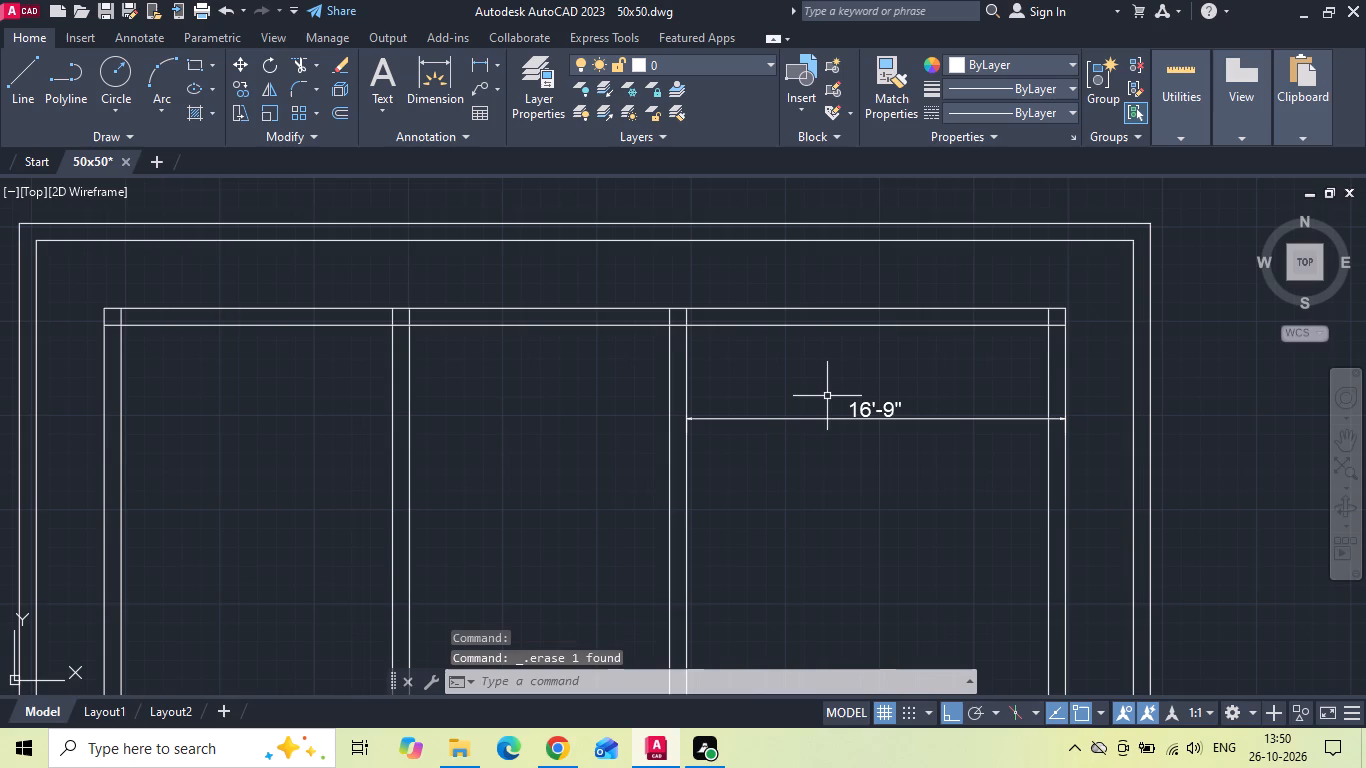
drag(838, 397, 829, 413)
click(783, 468)
key(Delete)
Extend the two lines of Bedroom 1's left wall up to the compound wall's inner line.
scroll(890, 412, down, 2)
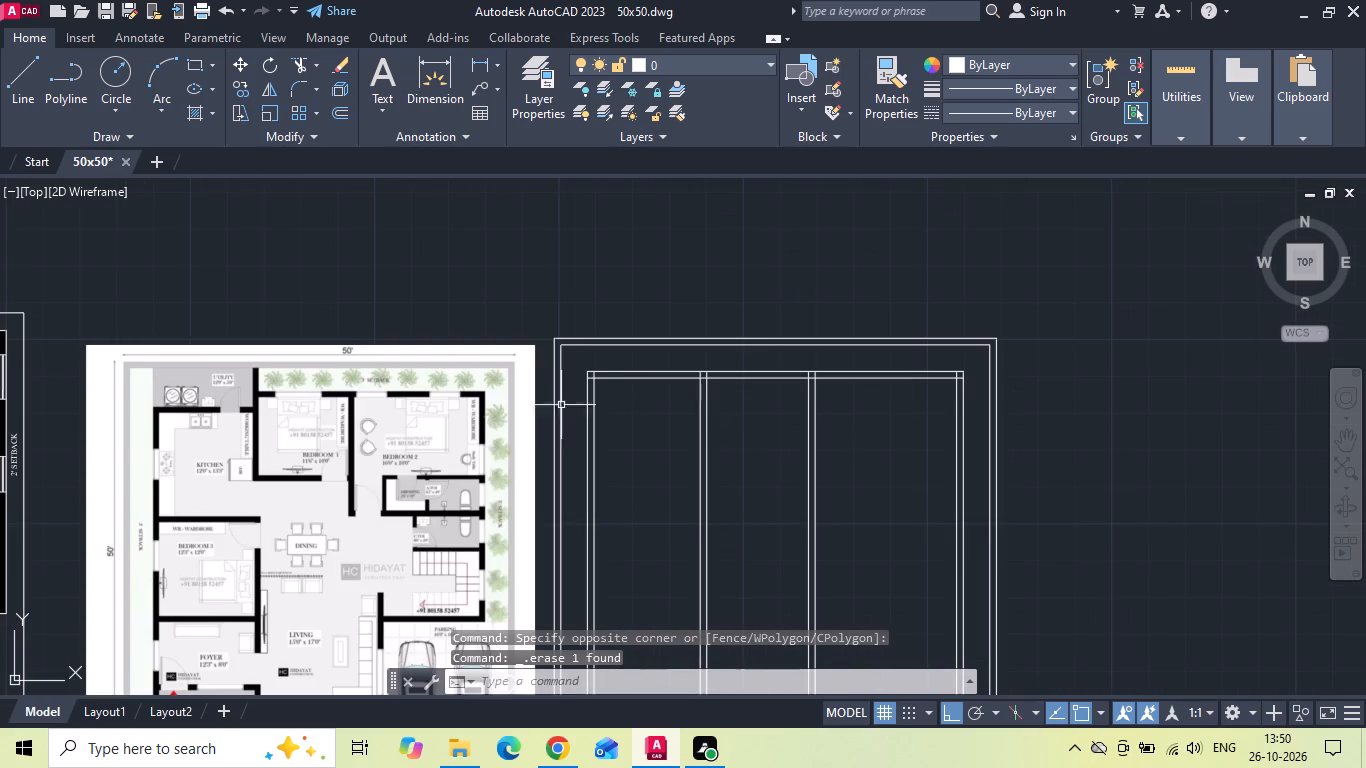
scroll(624, 391, up, 1)
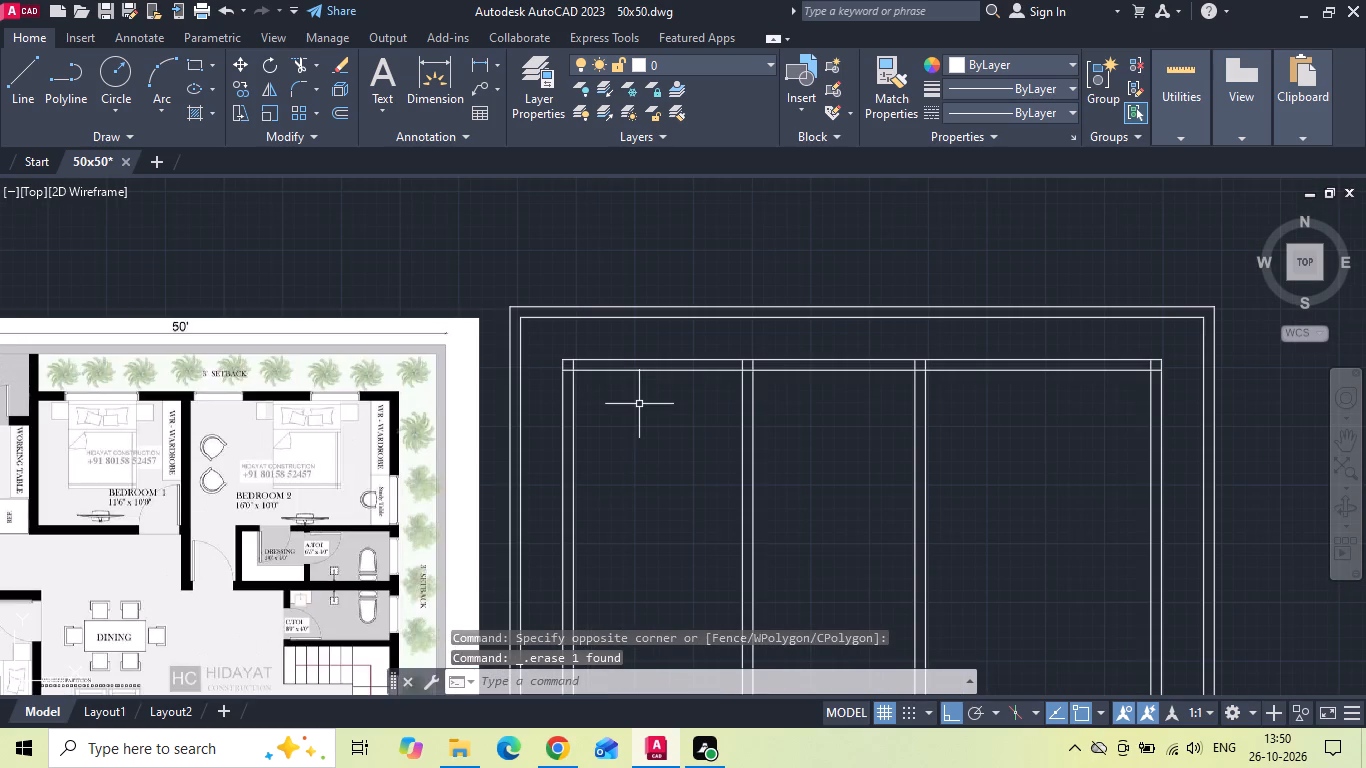
text(ex)
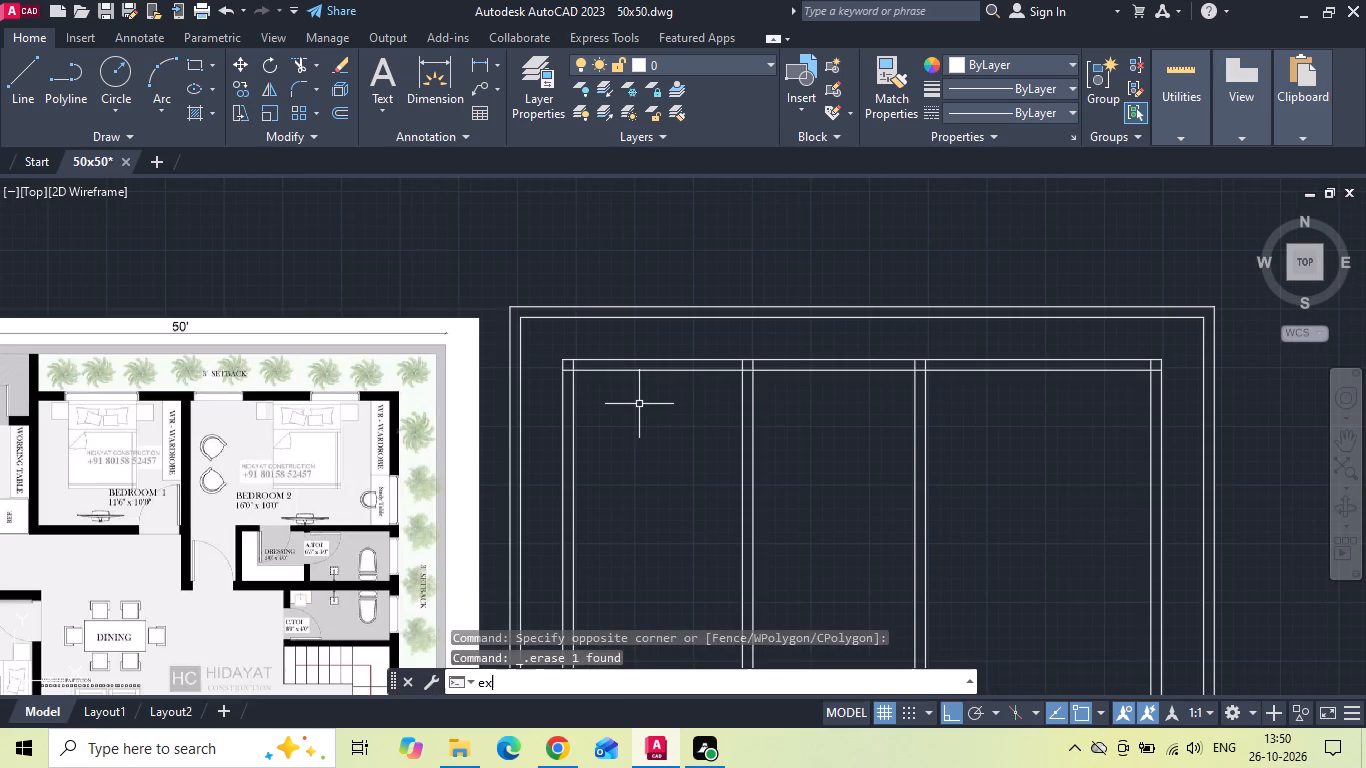
key(space)
drag(692, 419, 794, 444)
key(Escape)
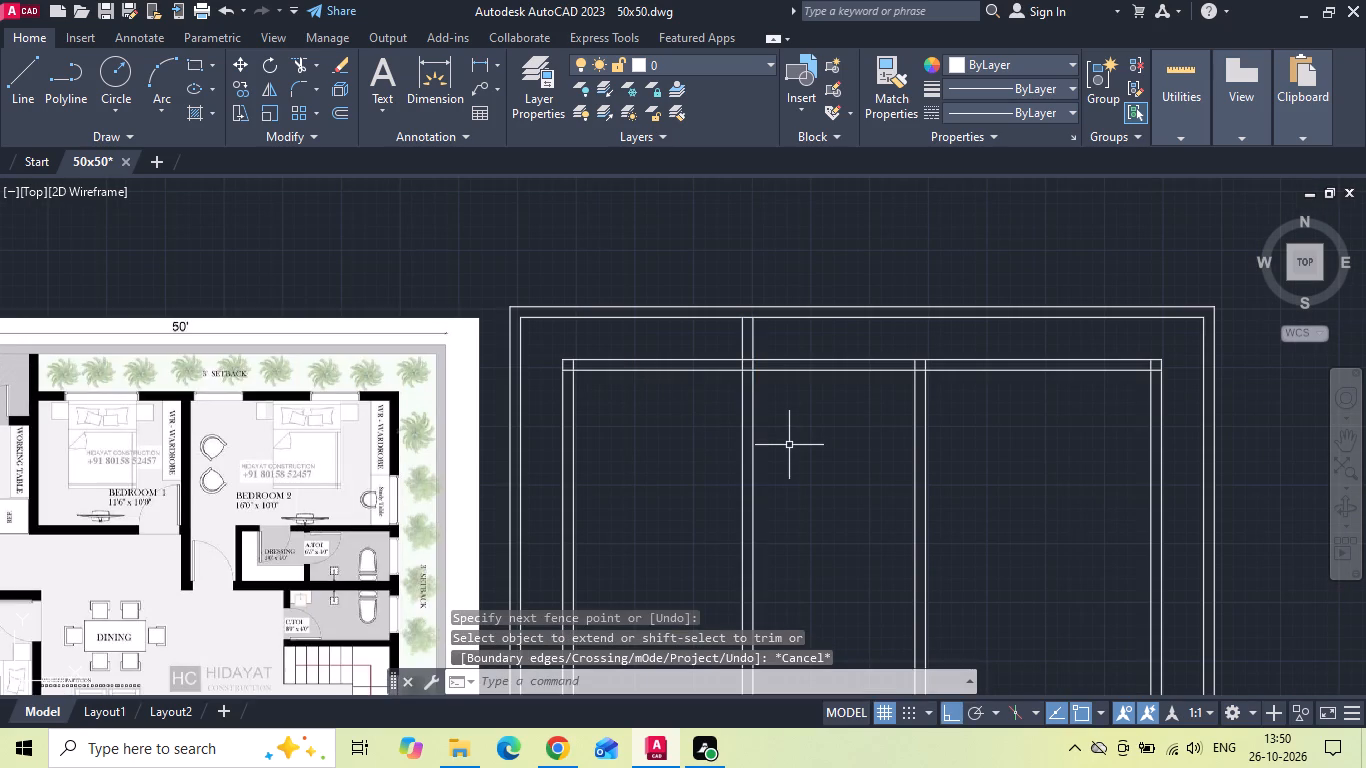
Trim the overlapping line segments where Bedroom 1's left wall crosses the top outer wall.
key(t)
key(r)
key(space)
scroll(769, 366, up, 2)
click(730, 361)
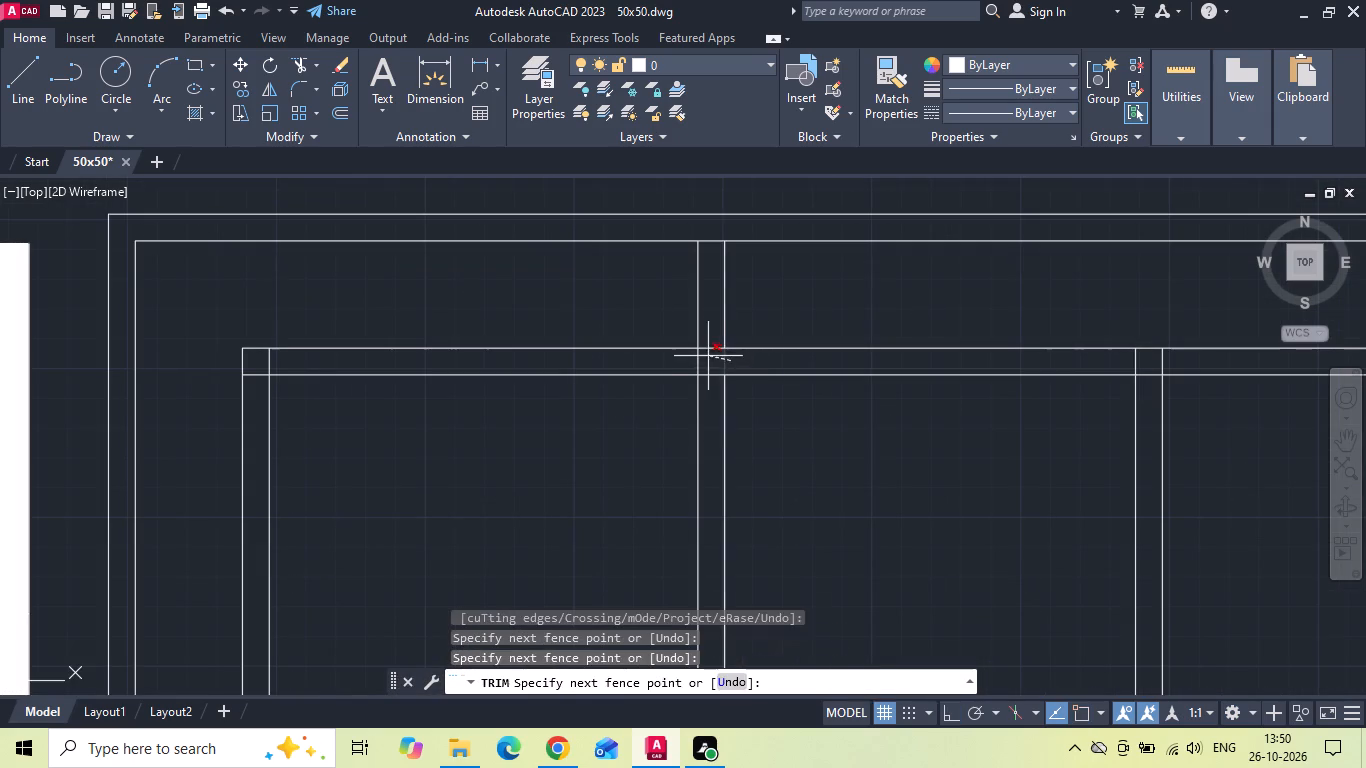
click(705, 353)
click(706, 341)
click(710, 398)
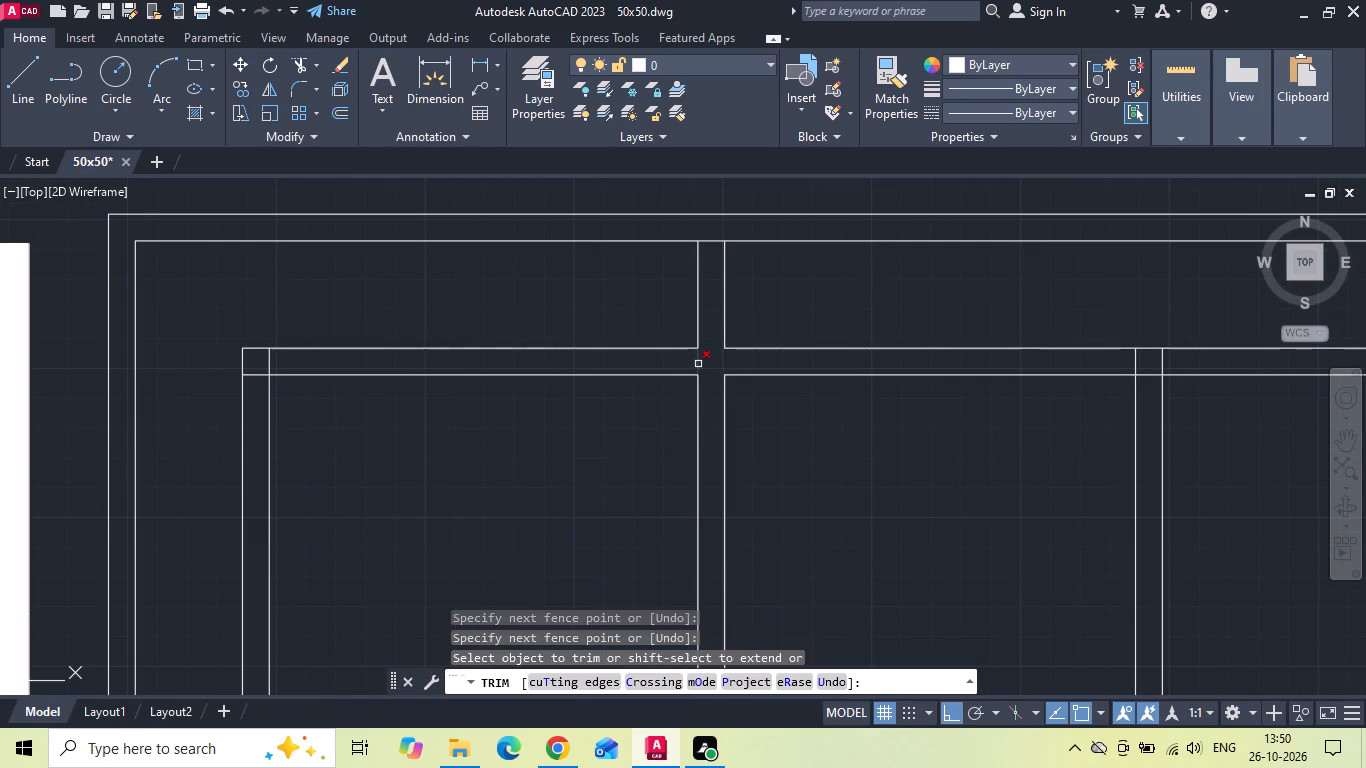
key(Escape)
Offset the top outer wall's inner line 10' down to set the depth of Bedroom 1 and Bedroom 2.
scroll(666, 341, down, 2)
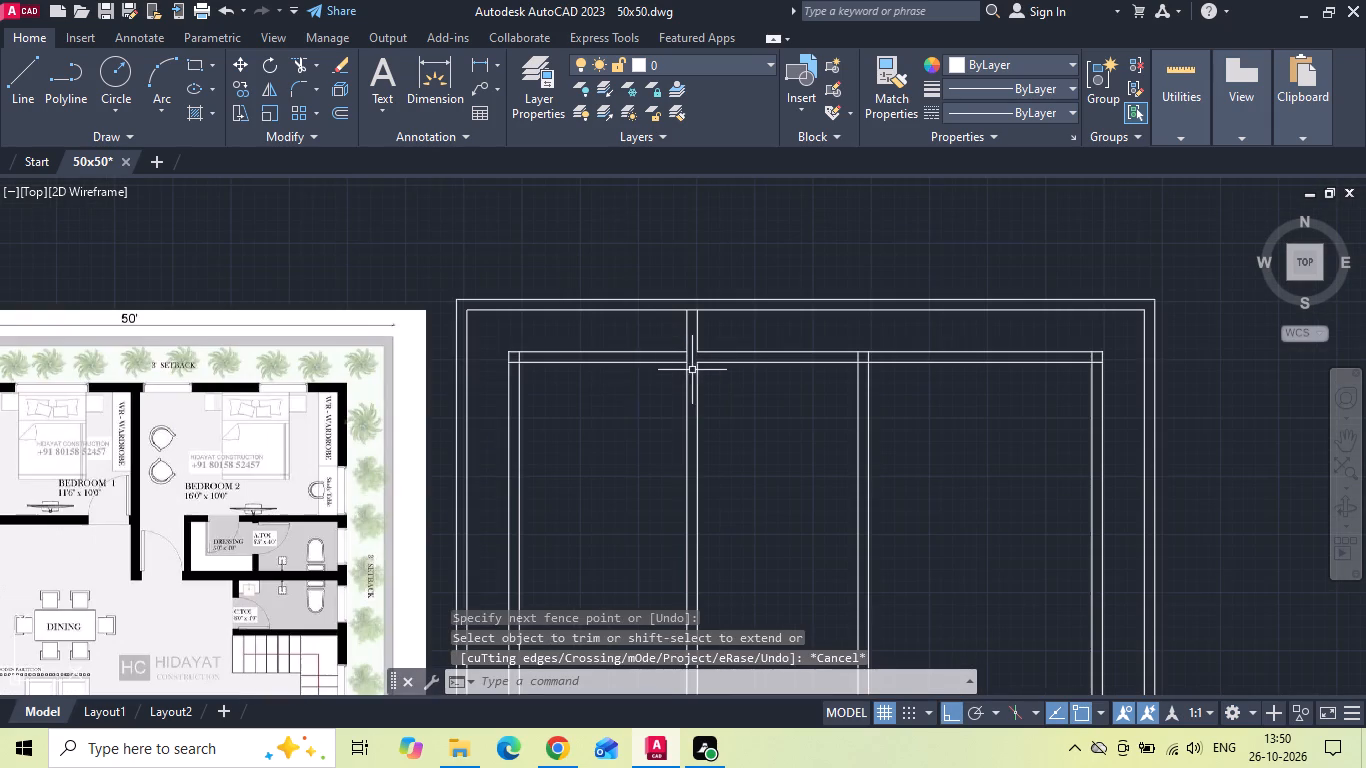
scroll(418, 417, down, 1)
scroll(57, 466, up, 1)
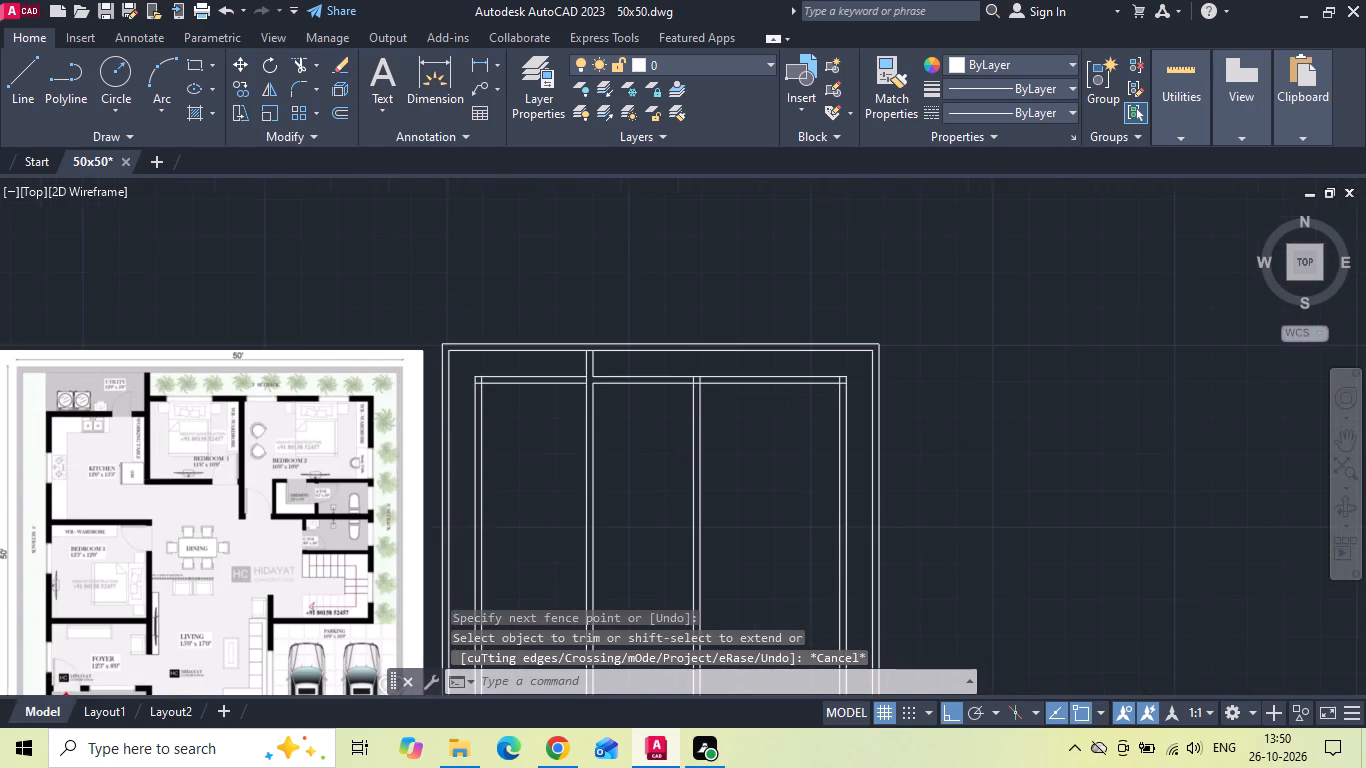
scroll(577, 460, up, 1)
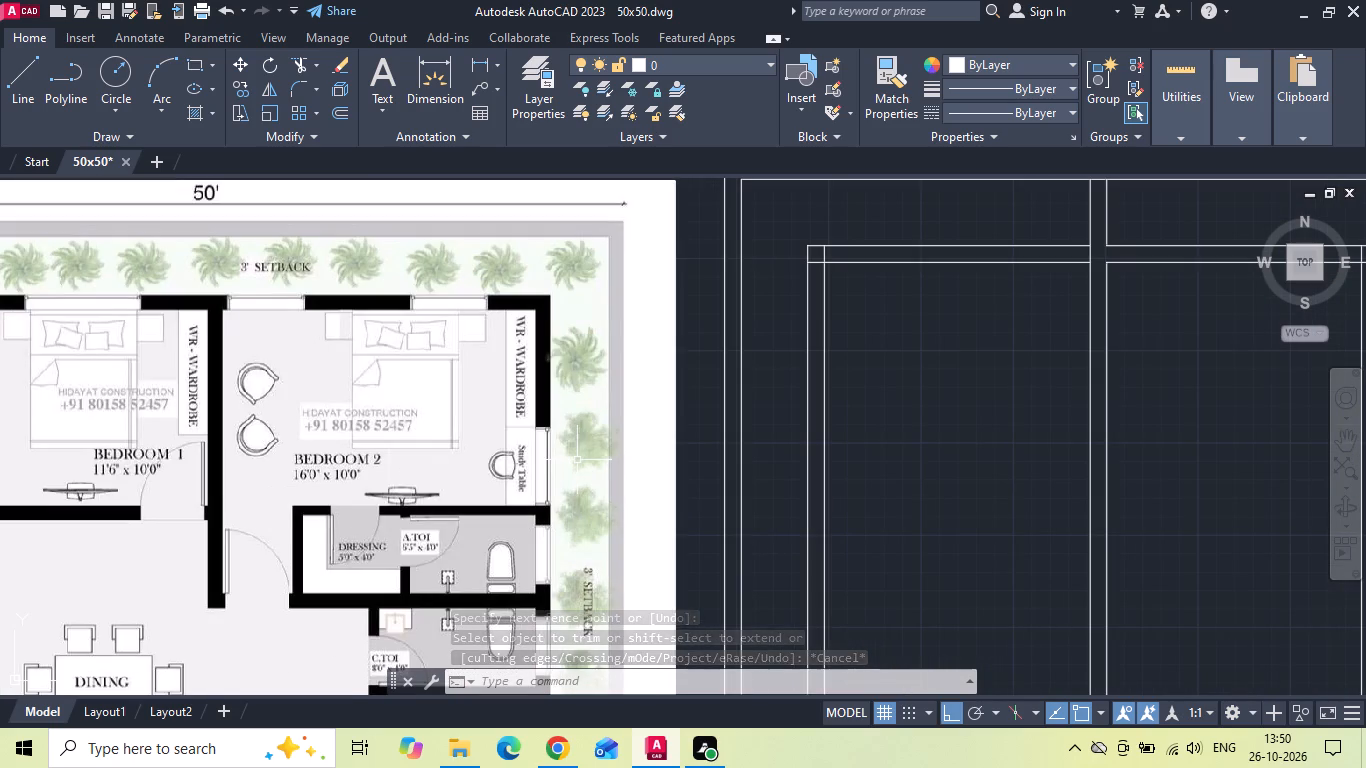
key(o)
key(space)
text(10')
key(Return)
scroll(325, 458, down, 1)
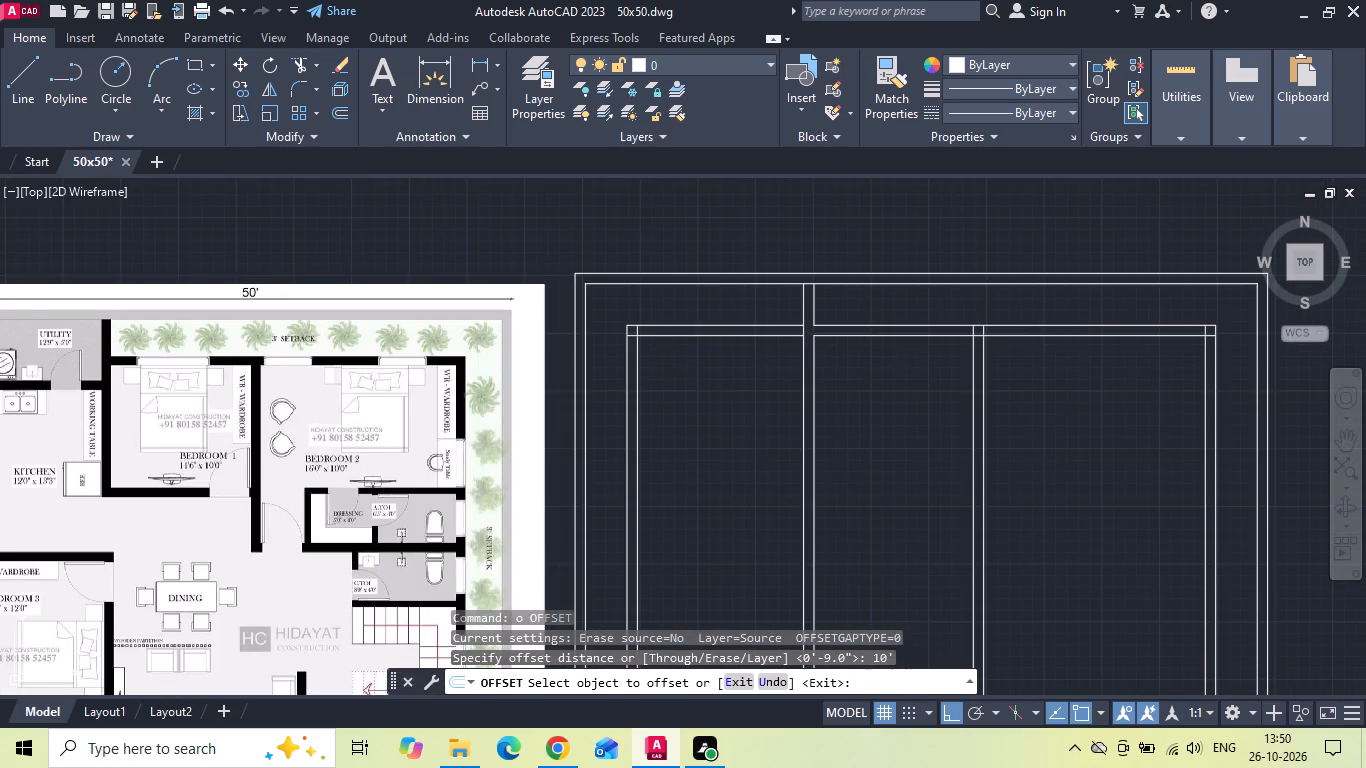
drag(1009, 334, 990, 376)
click(956, 451)
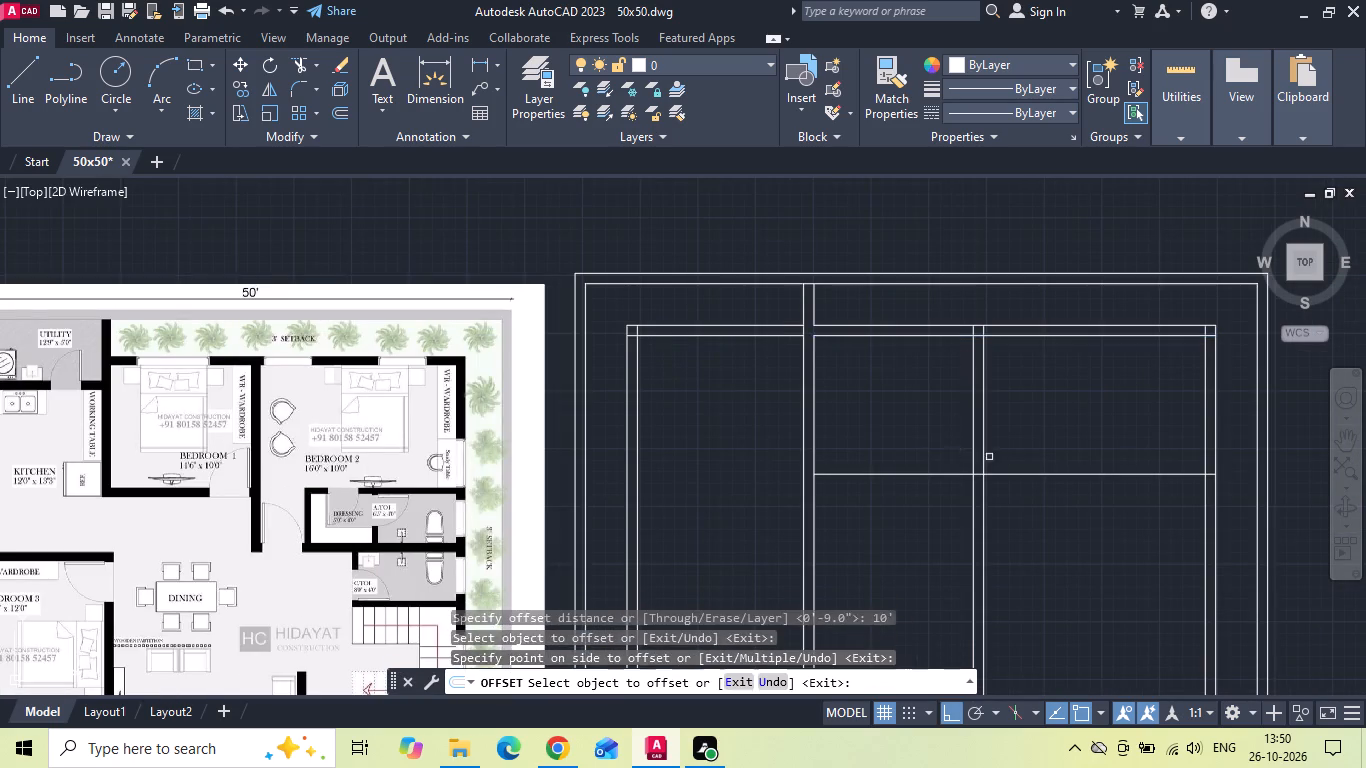
middle_drag(1008, 444, 997, 406)
key(Escape)
Offset the bedrooms' bottom line 6" down to give their bottom wall its thickness.
text(o)
key(space)
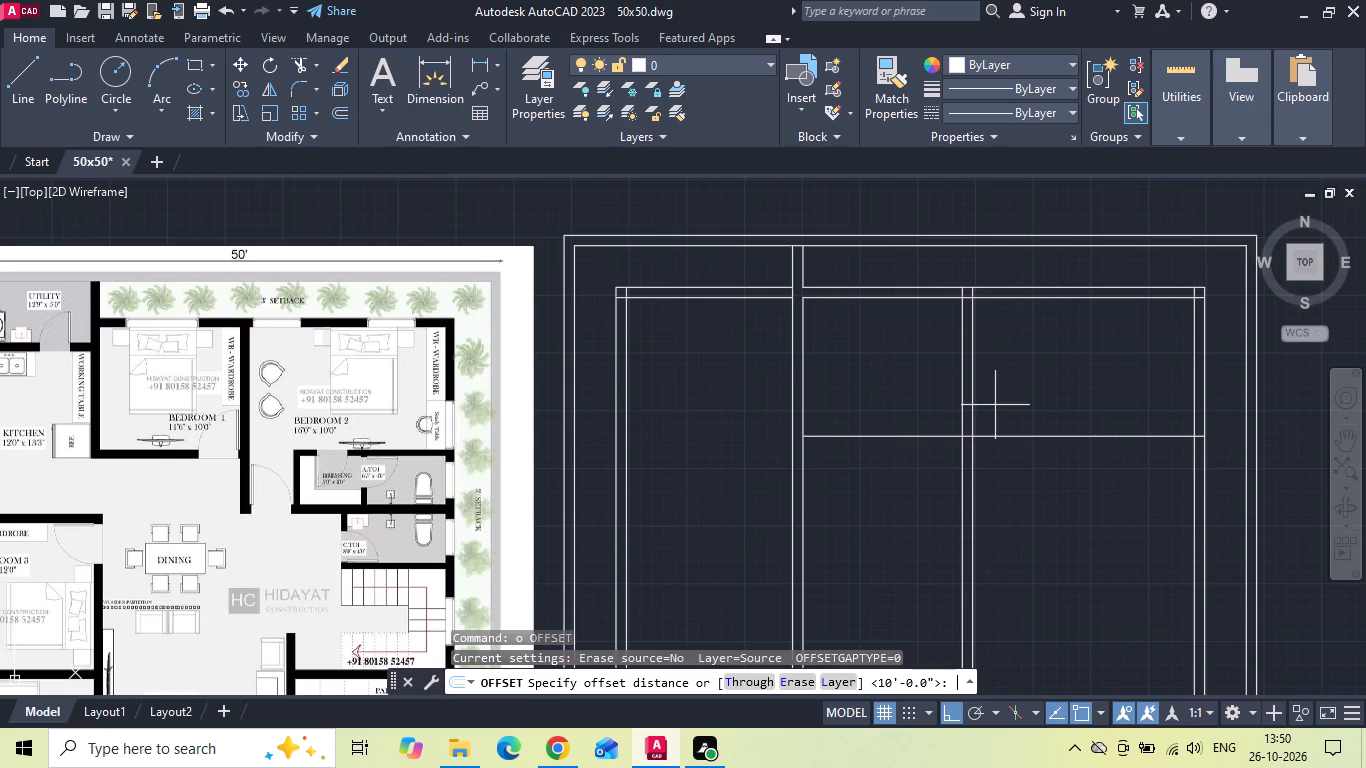
text(6)
key(space)
drag(1003, 438, 1002, 448)
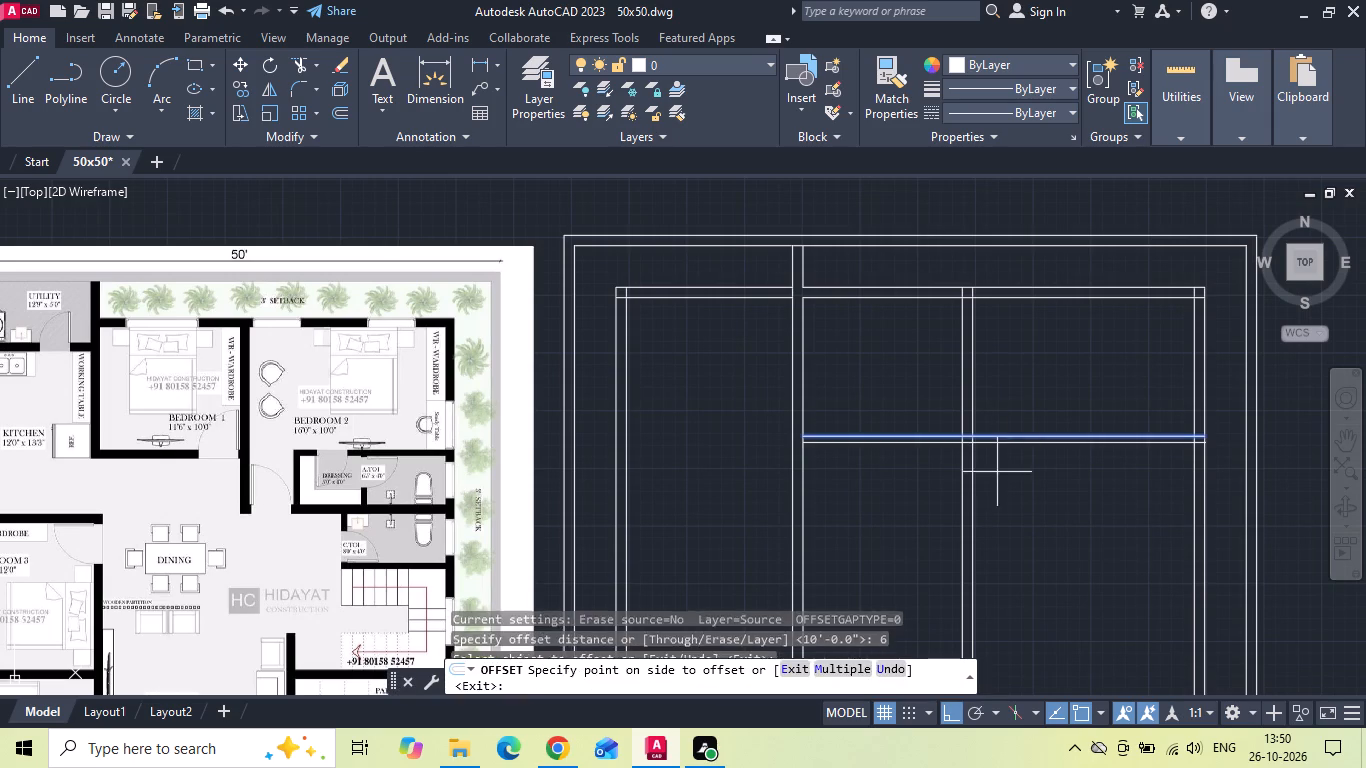
click(991, 492)
key(Escape)
Check in the reference image how Bedroom 1's bottom wall lines up with Bedroom 2's, using temporary guide lines.
scroll(232, 459, up, 1)
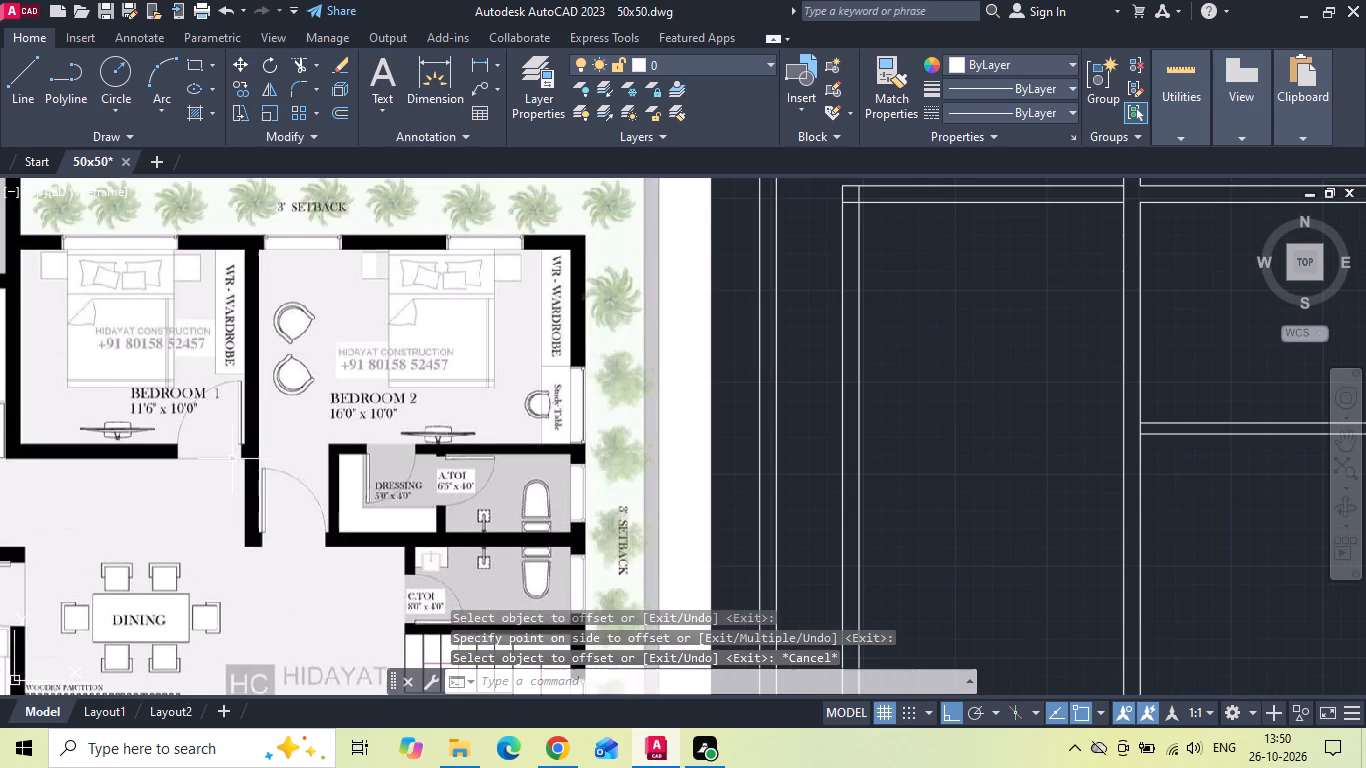
key(l)
key(space)
click(173, 458)
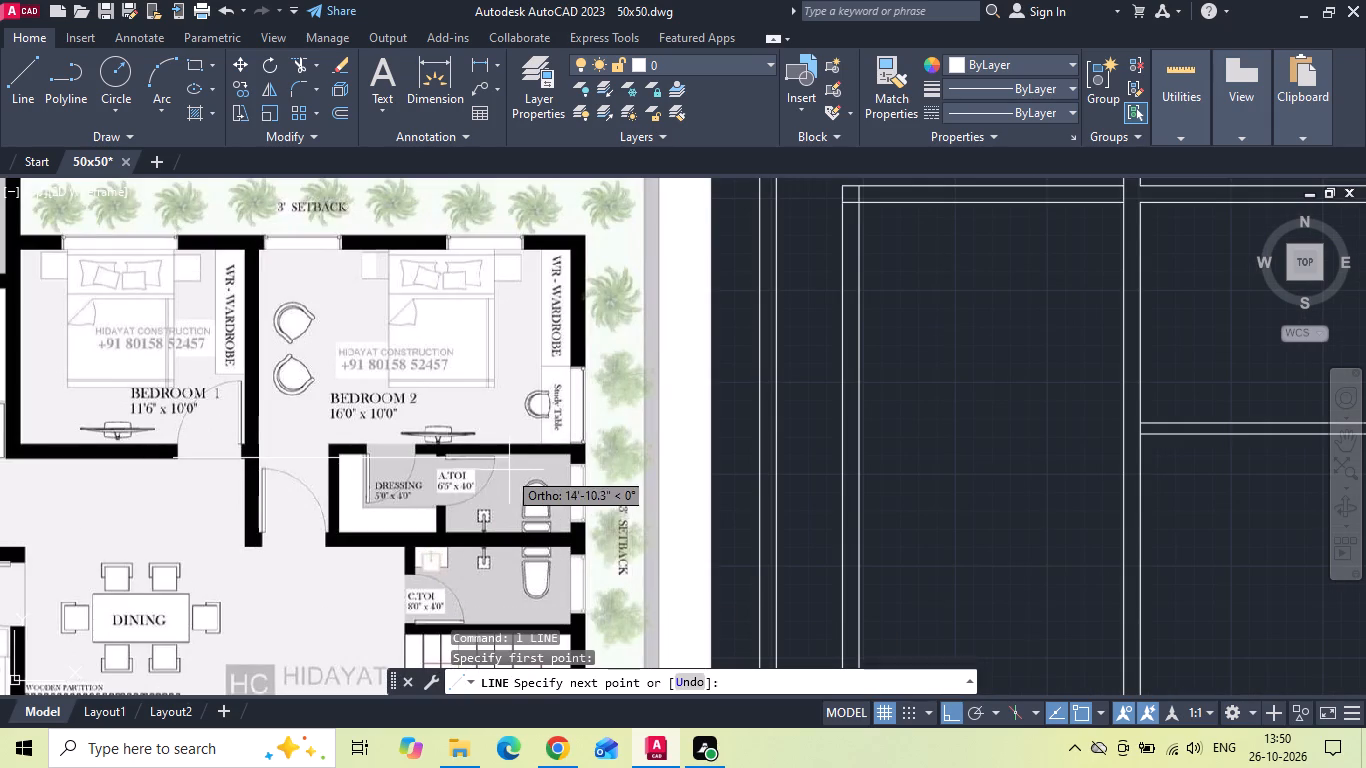
key(Escape)
key(space)
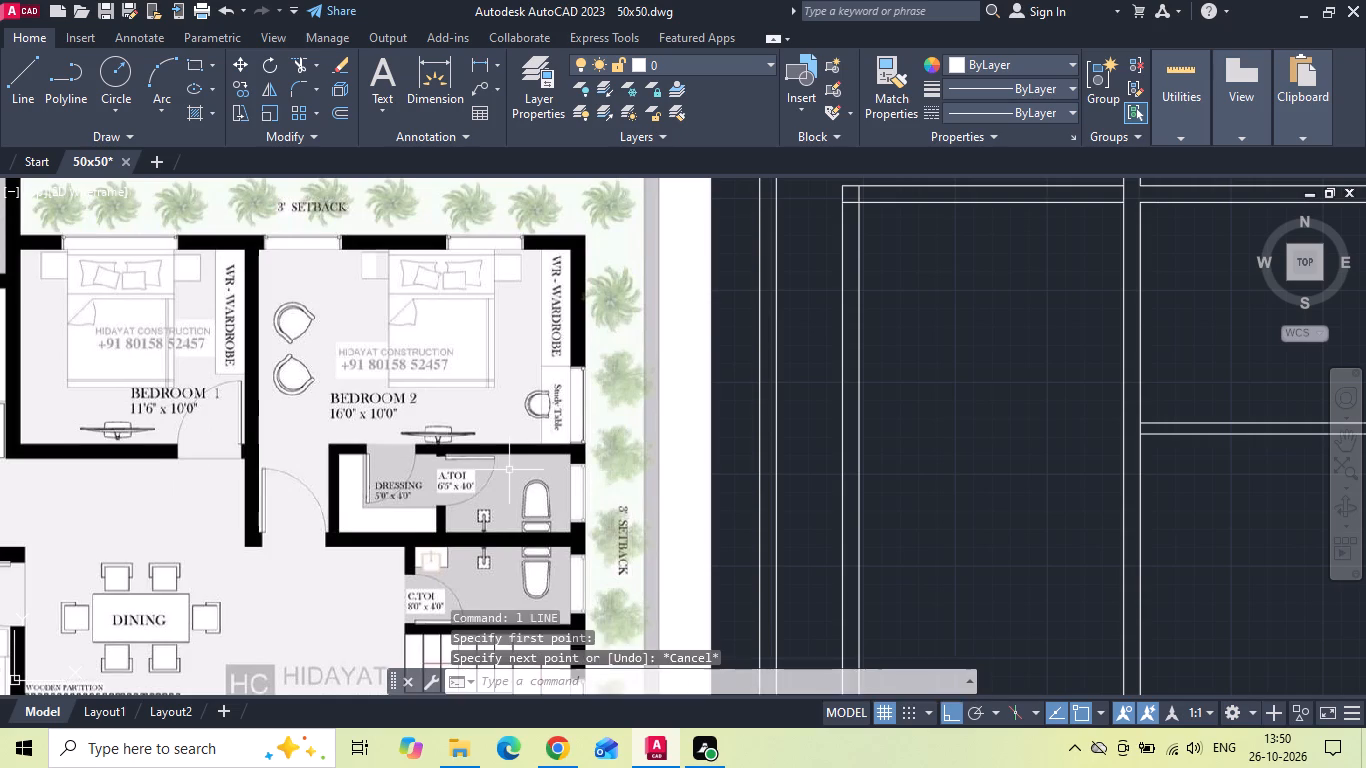
click(175, 445)
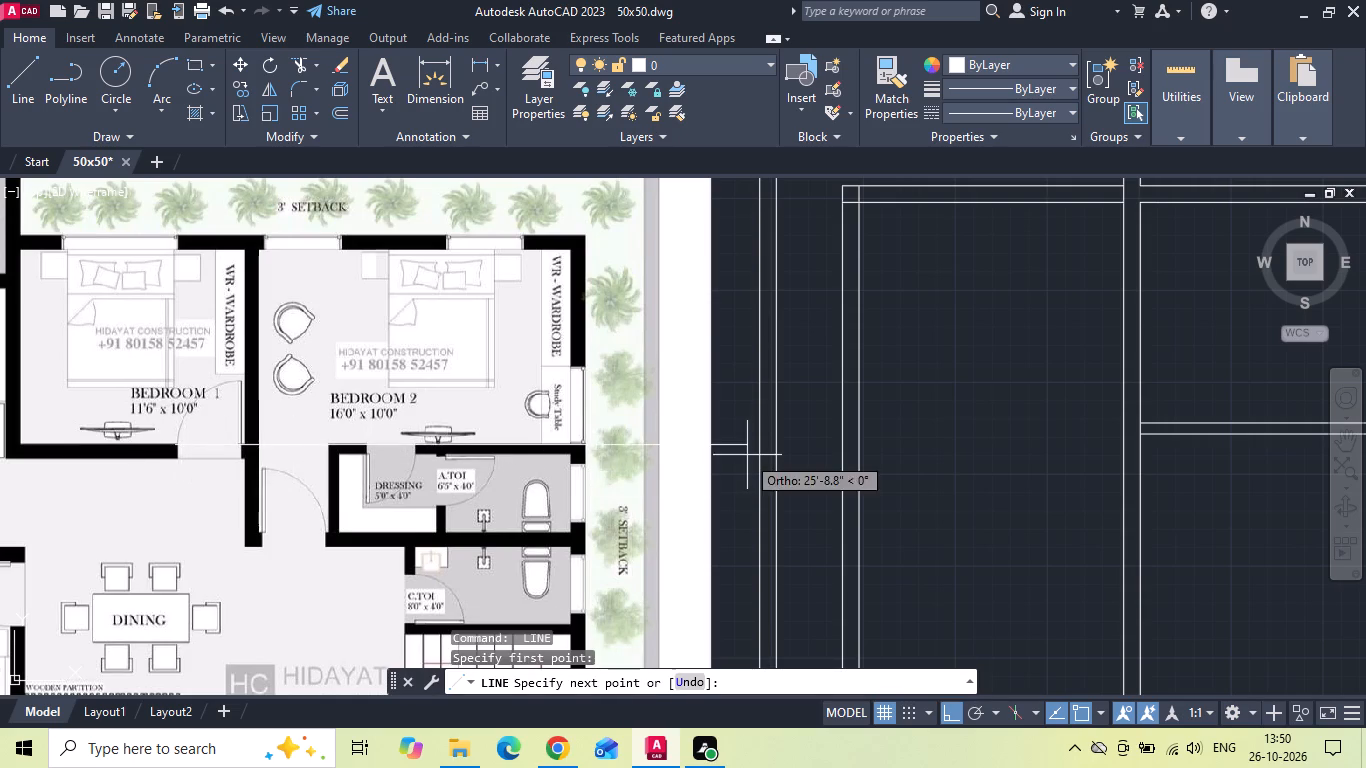
key(Escape)
Trim the bottom wall lines where they cross the partition between Bedroom 1 and Bedroom 2.
scroll(564, 458, down, 1)
middle_drag(1000, 444, 838, 445)
text(tr)
key(space)
key(space)
scroll(913, 418, up, 3)
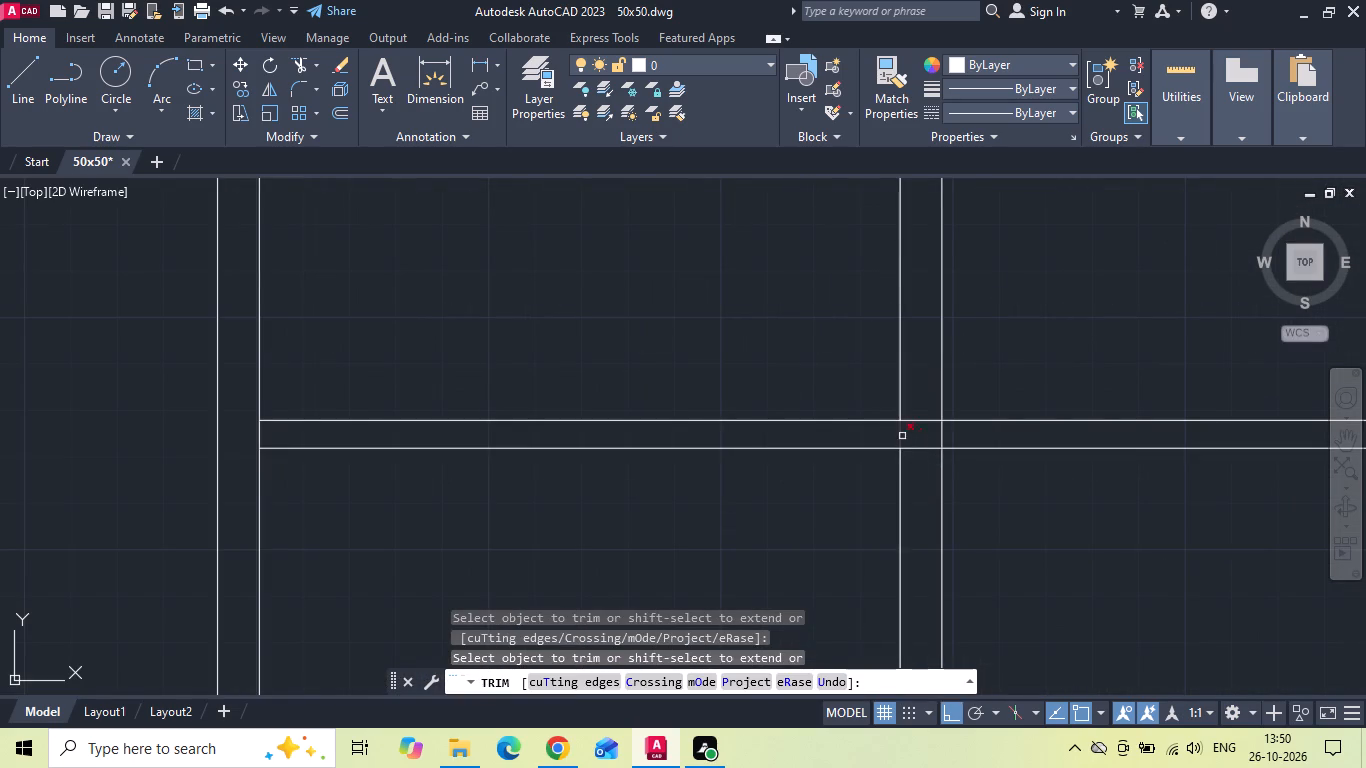
drag(918, 455, 919, 405)
key(Escape)
Move the lower line of Bedroom 1's bottom wall 3" down.
drag(821, 439, 786, 458)
click(699, 507)
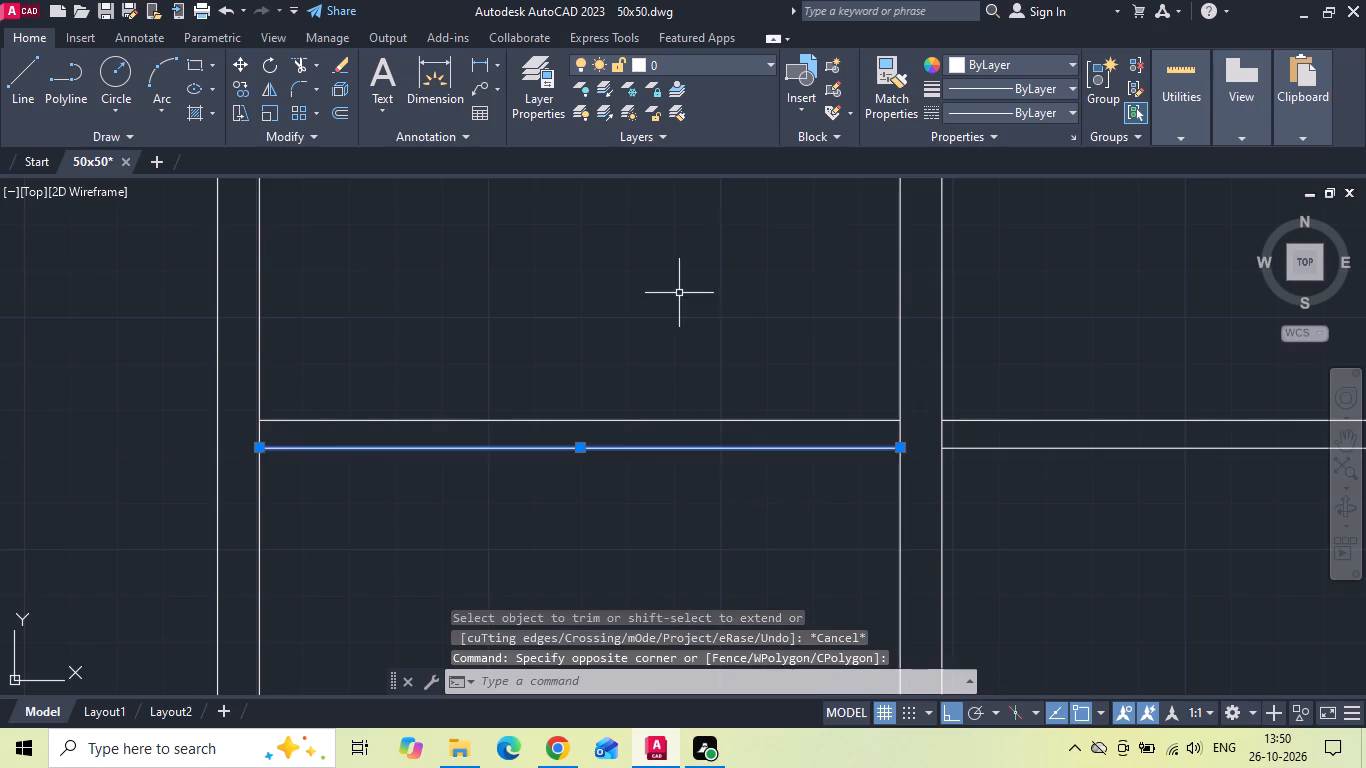
right_click(679, 293)
click(706, 358)
drag(701, 303, 681, 362)
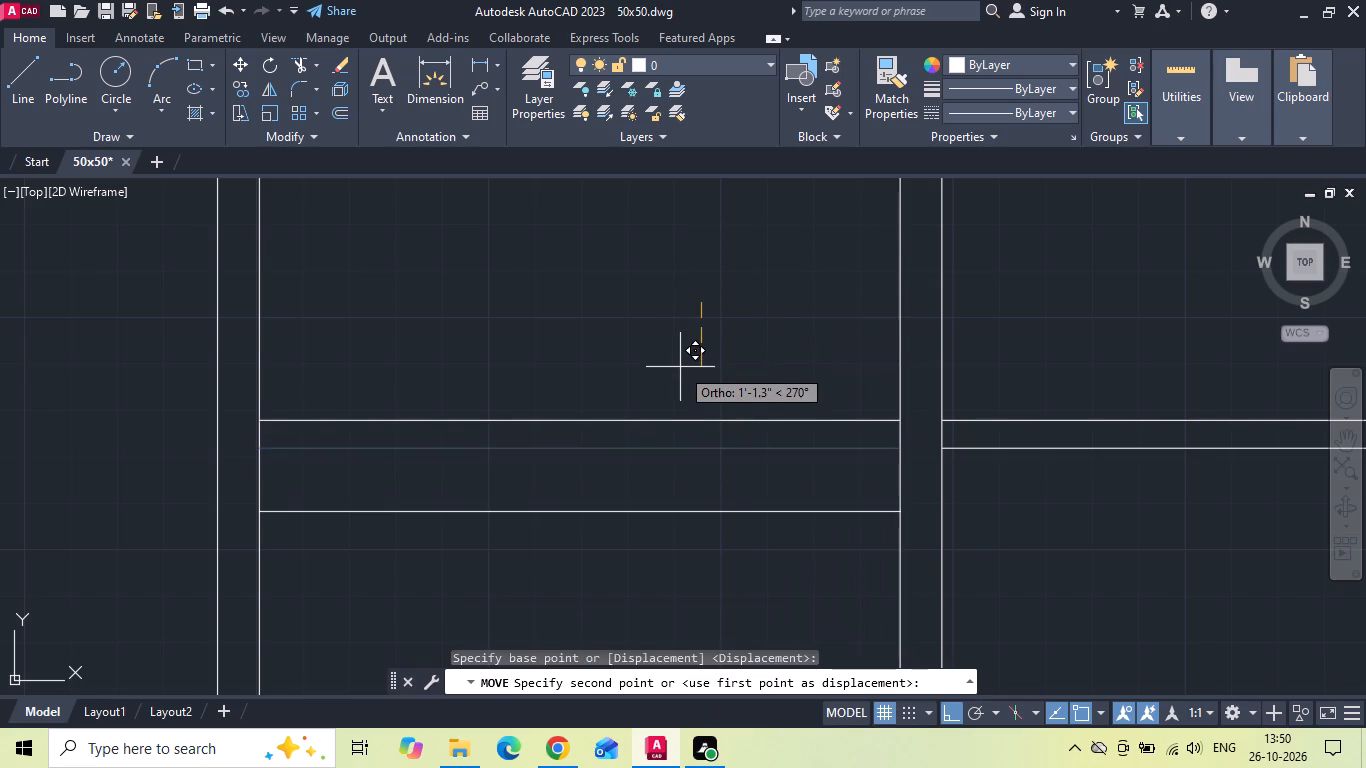
text(3)
key(space)
Offset the lower line of Bedroom 2's bottom wall 4' down for the dressing and attached toilet depth.
scroll(680, 367, down, 2)
scroll(874, 418, down, 1)
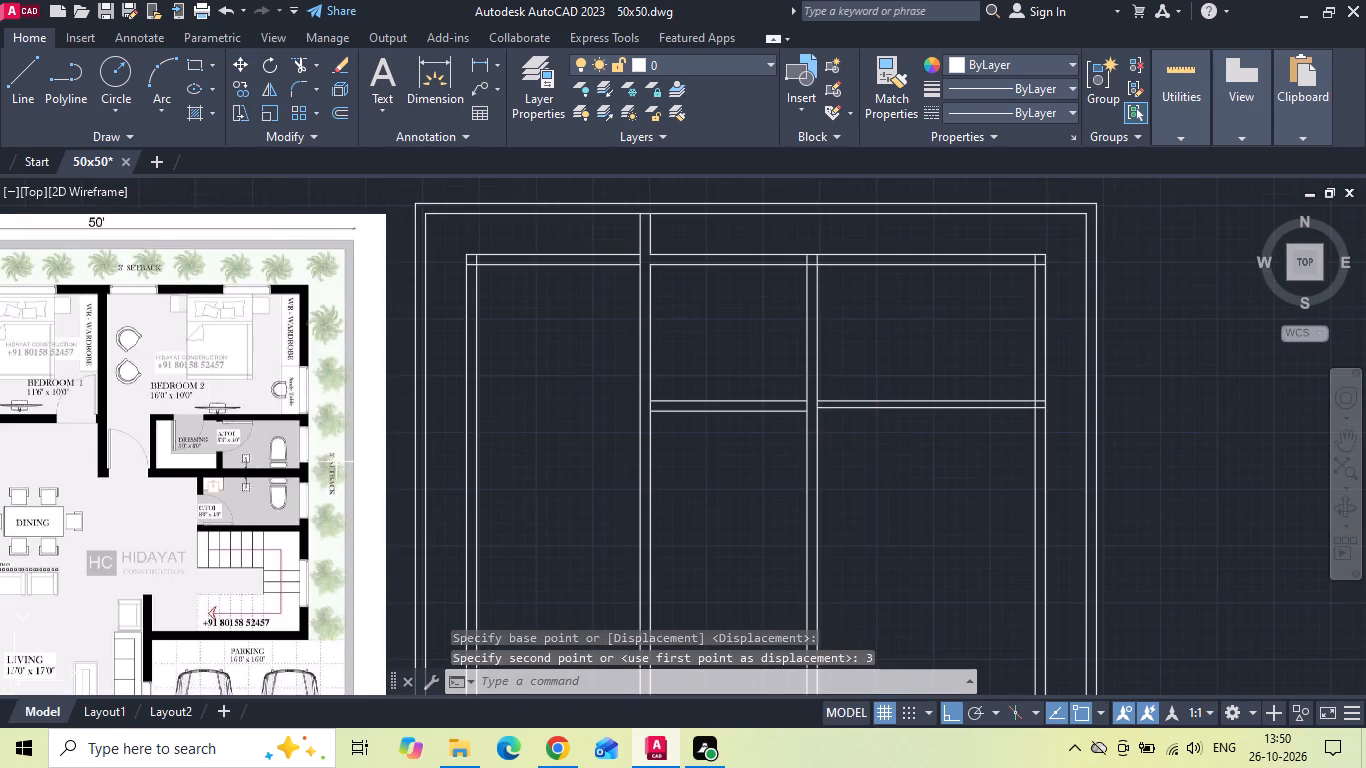
scroll(330, 462, up, 2)
key(Escape)
text(o)
key(space)
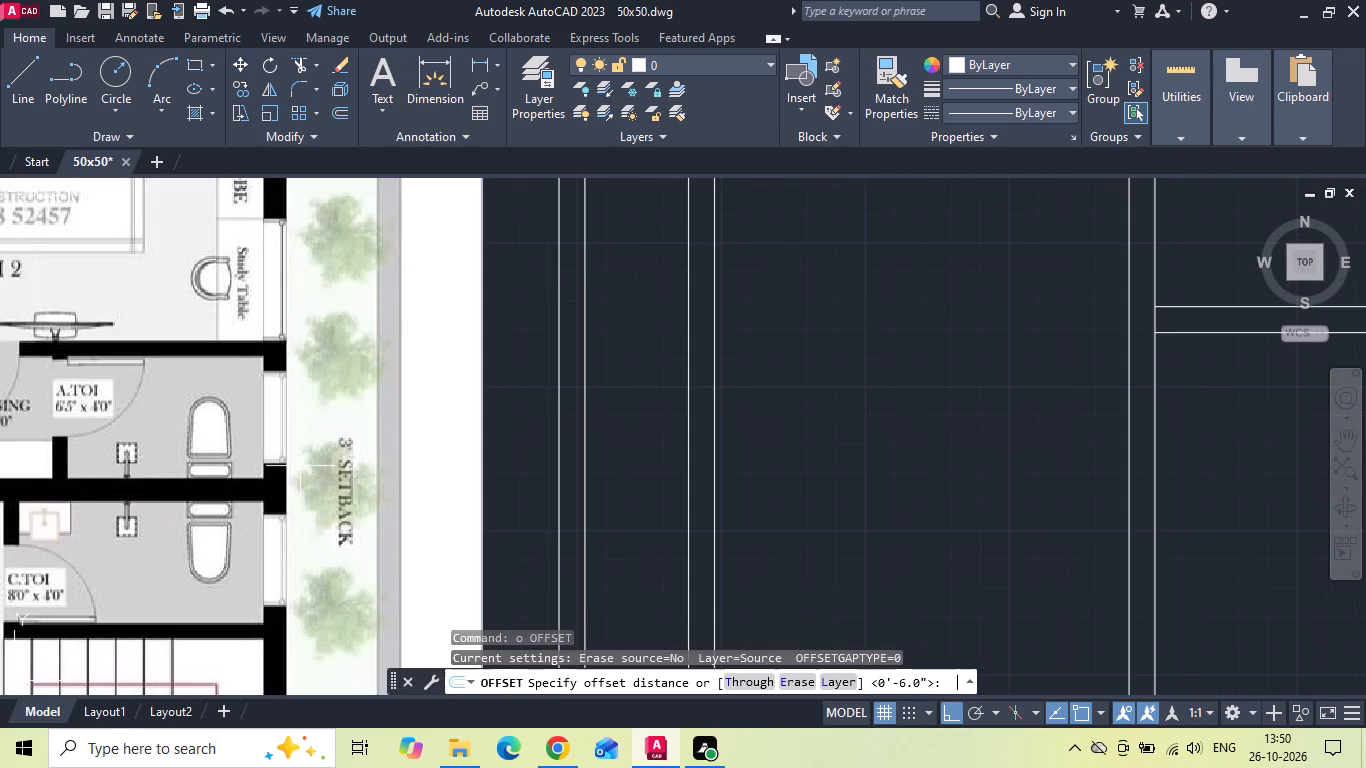
key(4)
key(apostrophe)
key(Return)
scroll(305, 471, down, 1)
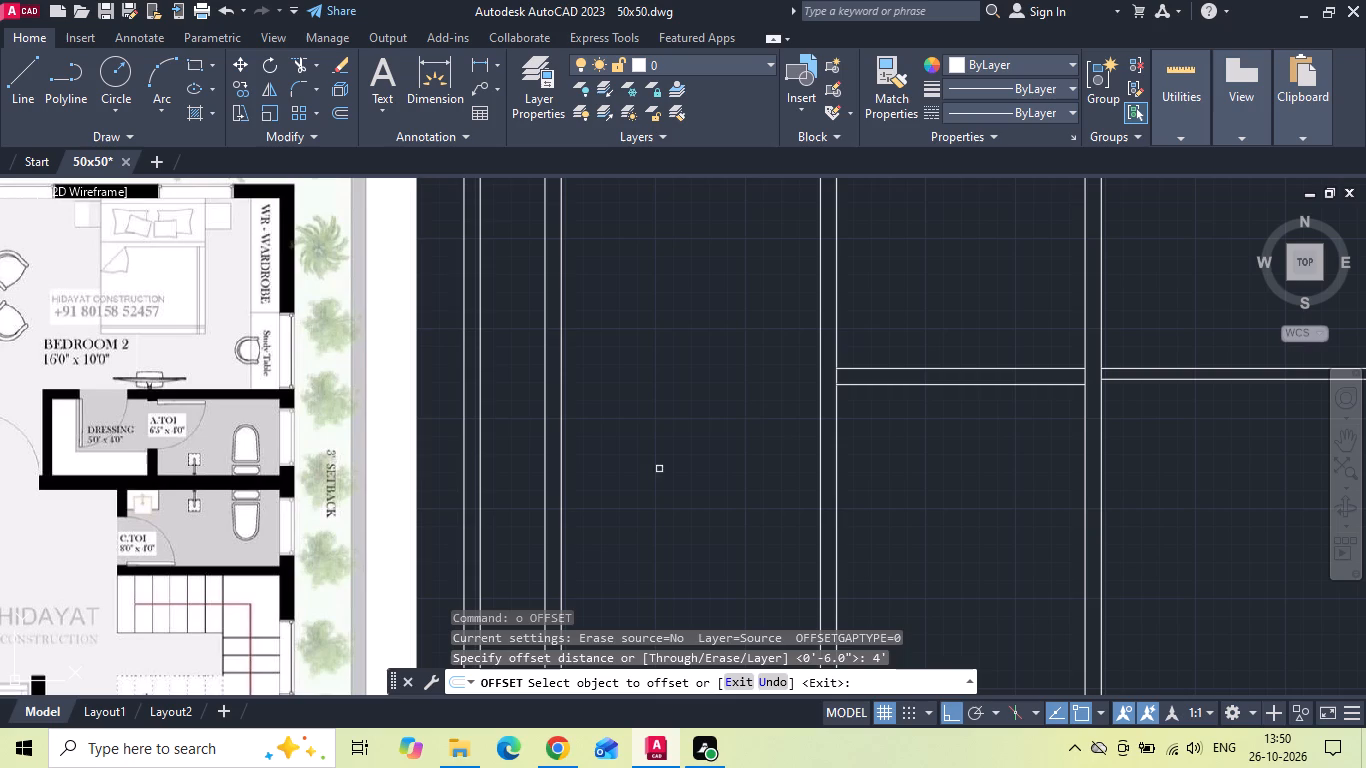
click(1143, 381)
click(1117, 478)
middle_drag(1096, 461, 960, 418)
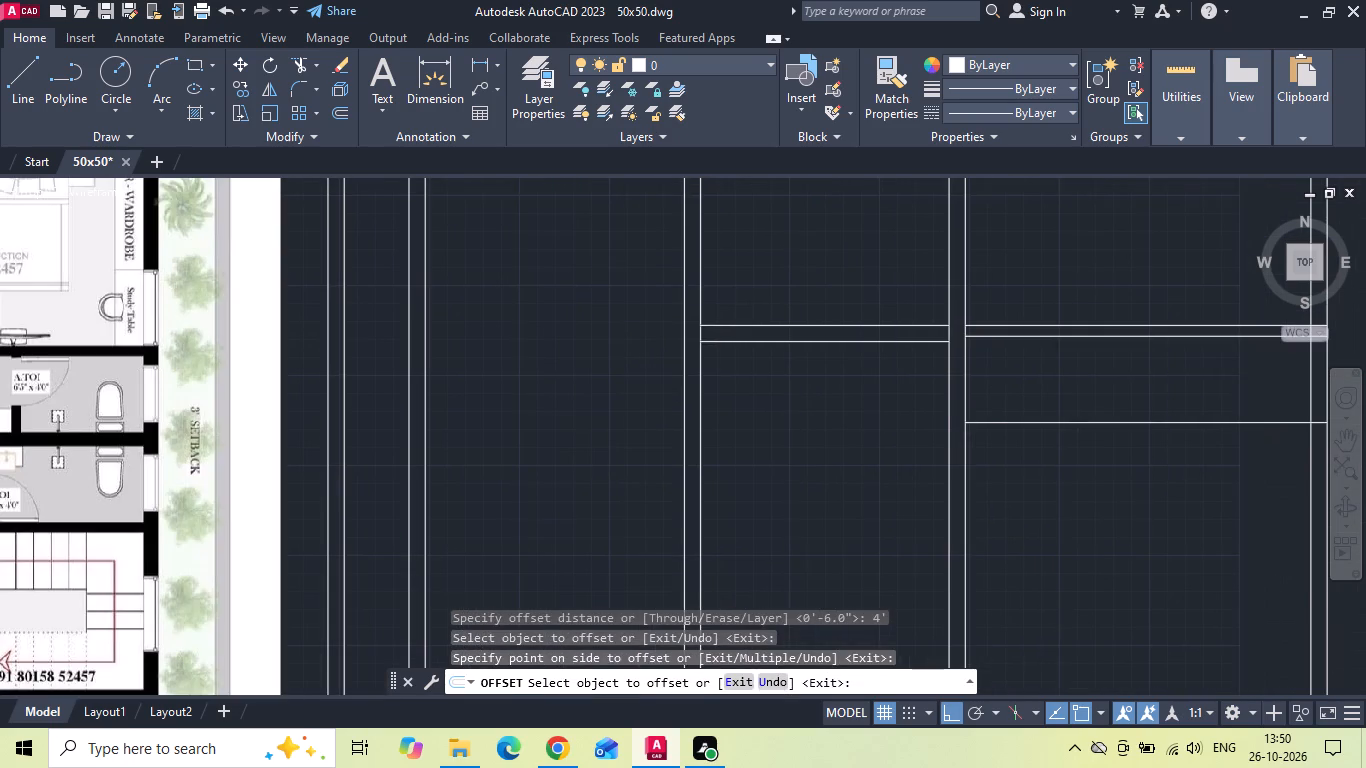
key(Escape)
Offset the line below the dressing and attached toilet 9" down to form the wall.
text(o 9)
key(space)
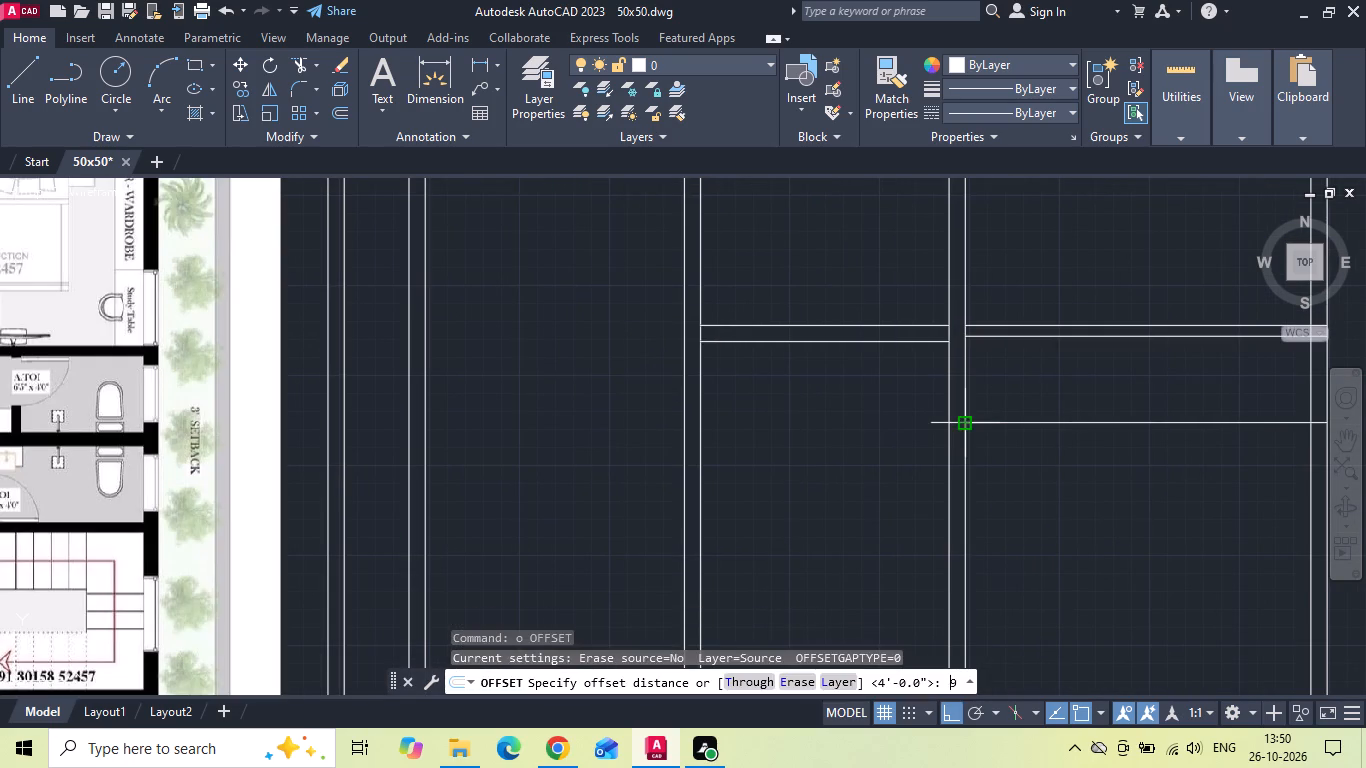
click(1026, 425)
click(1023, 461)
key(Escape)
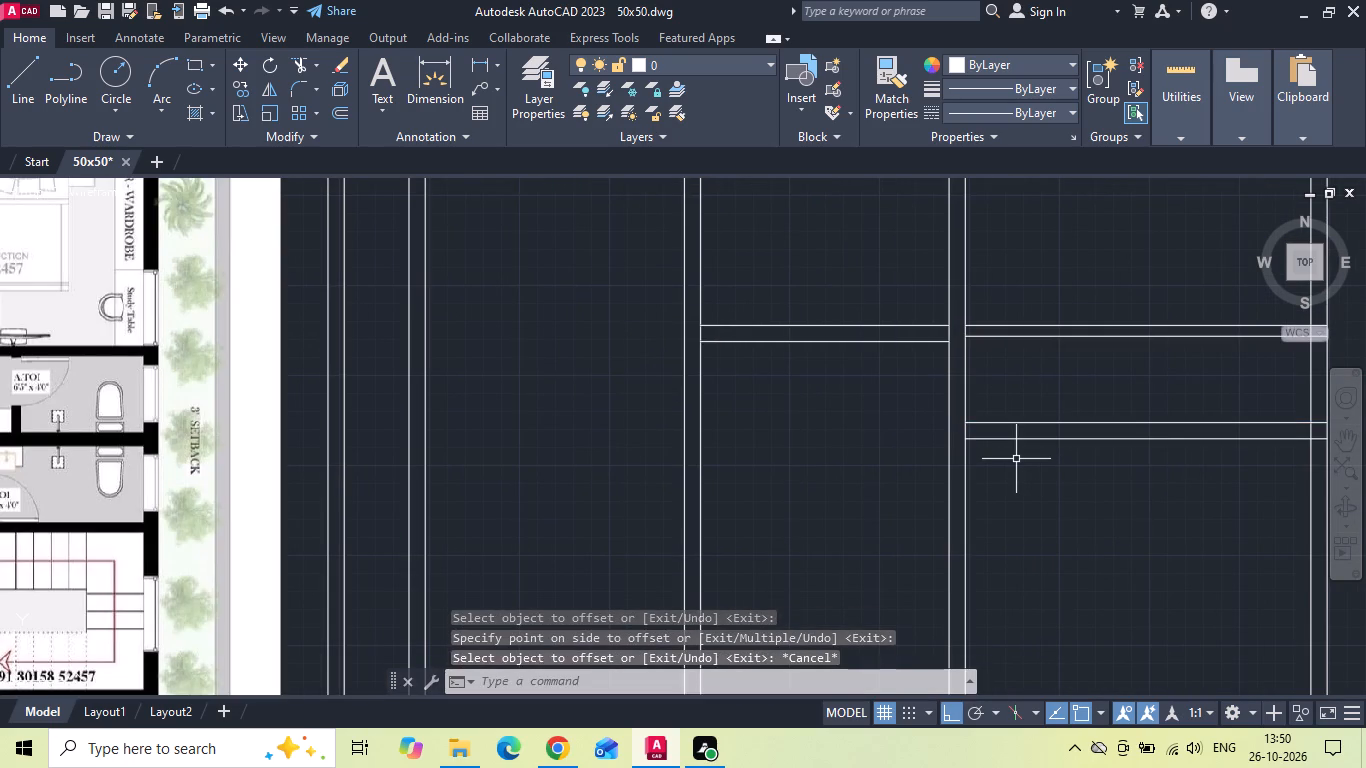
Offset the lower line of that 9" wall 4' down for the common toilet depth.
key(o)
key(space)
key(4)
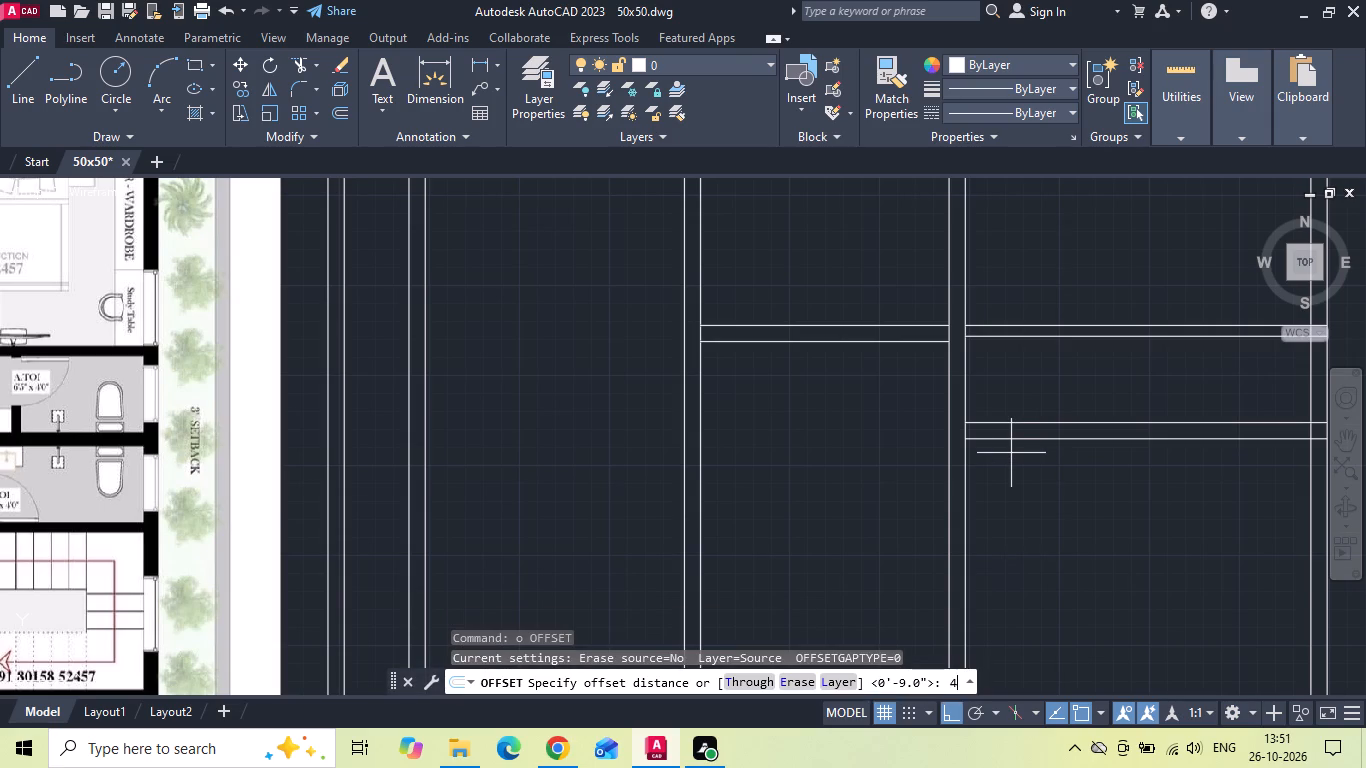
key(apostrophe)
key(Return)
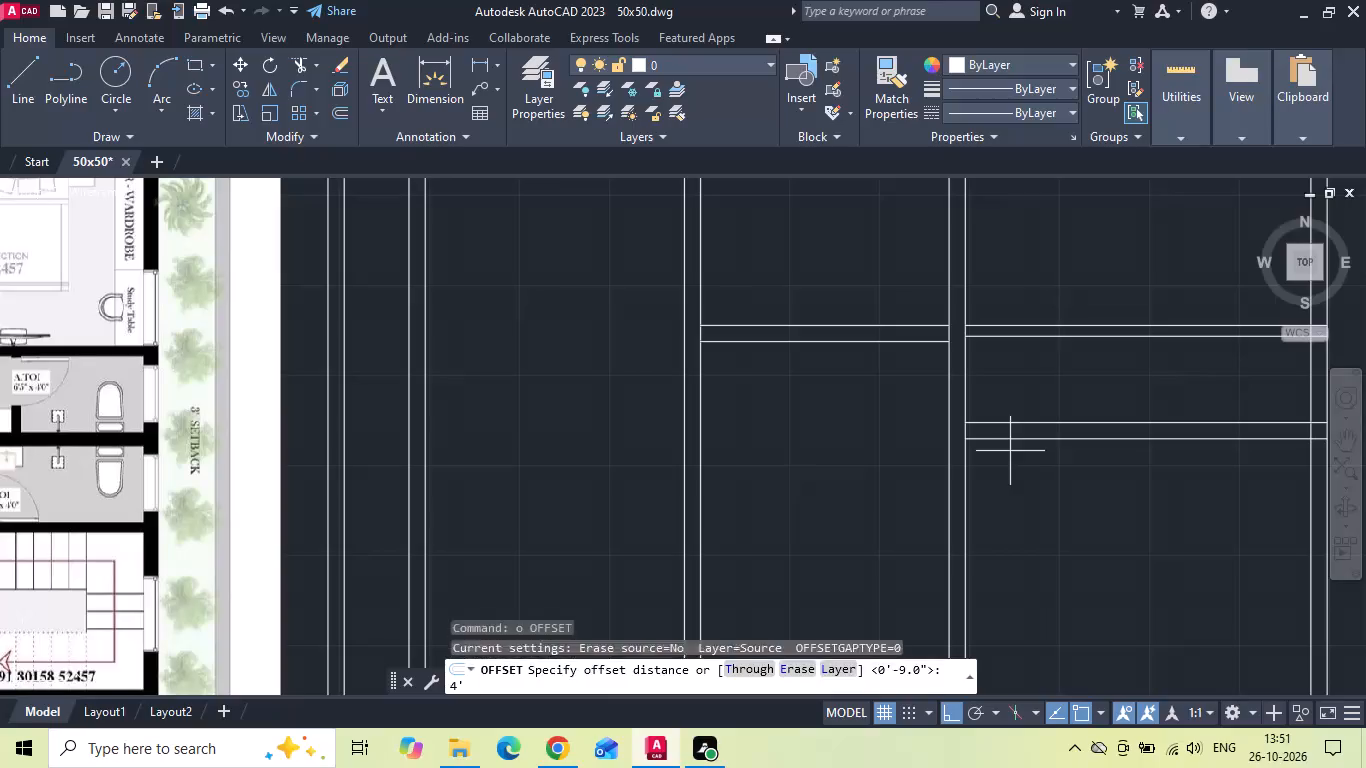
drag(1032, 435, 1025, 456)
click(1010, 497)
middle_drag(969, 459, 635, 416)
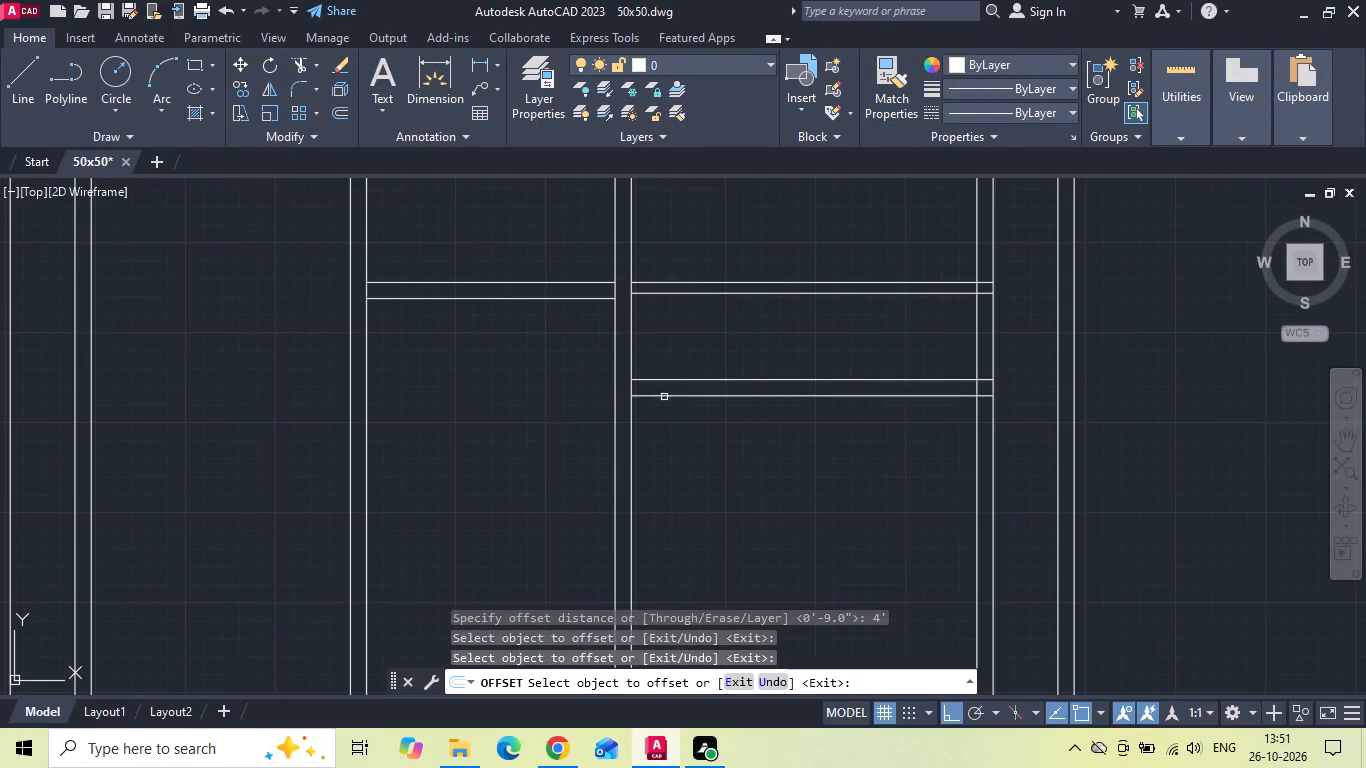
drag(695, 396, 686, 419)
click(681, 485)
key(Escape)
Offset the common toilet's bottom line 6" down to form its lower wall.
text(o 6)
key(space)
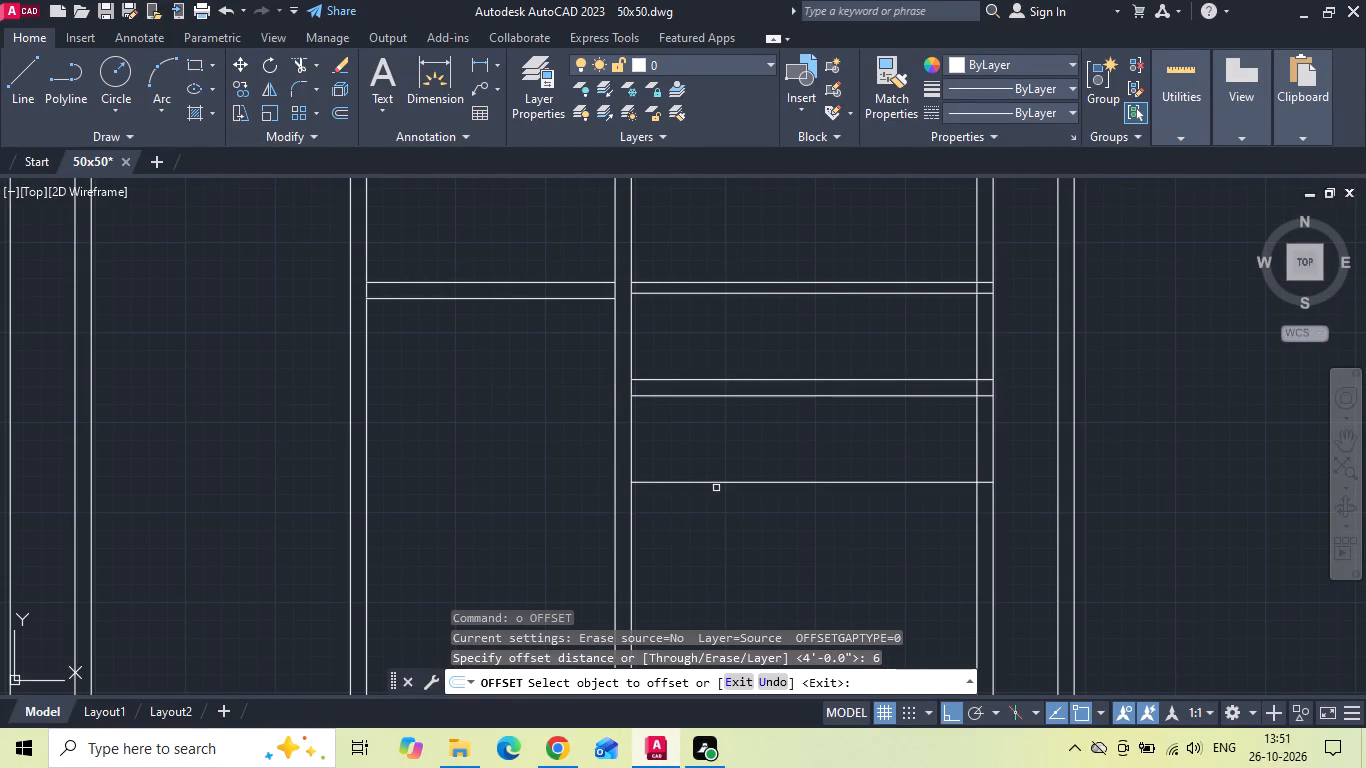
click(717, 484)
click(707, 533)
scroll(838, 460, down, 2)
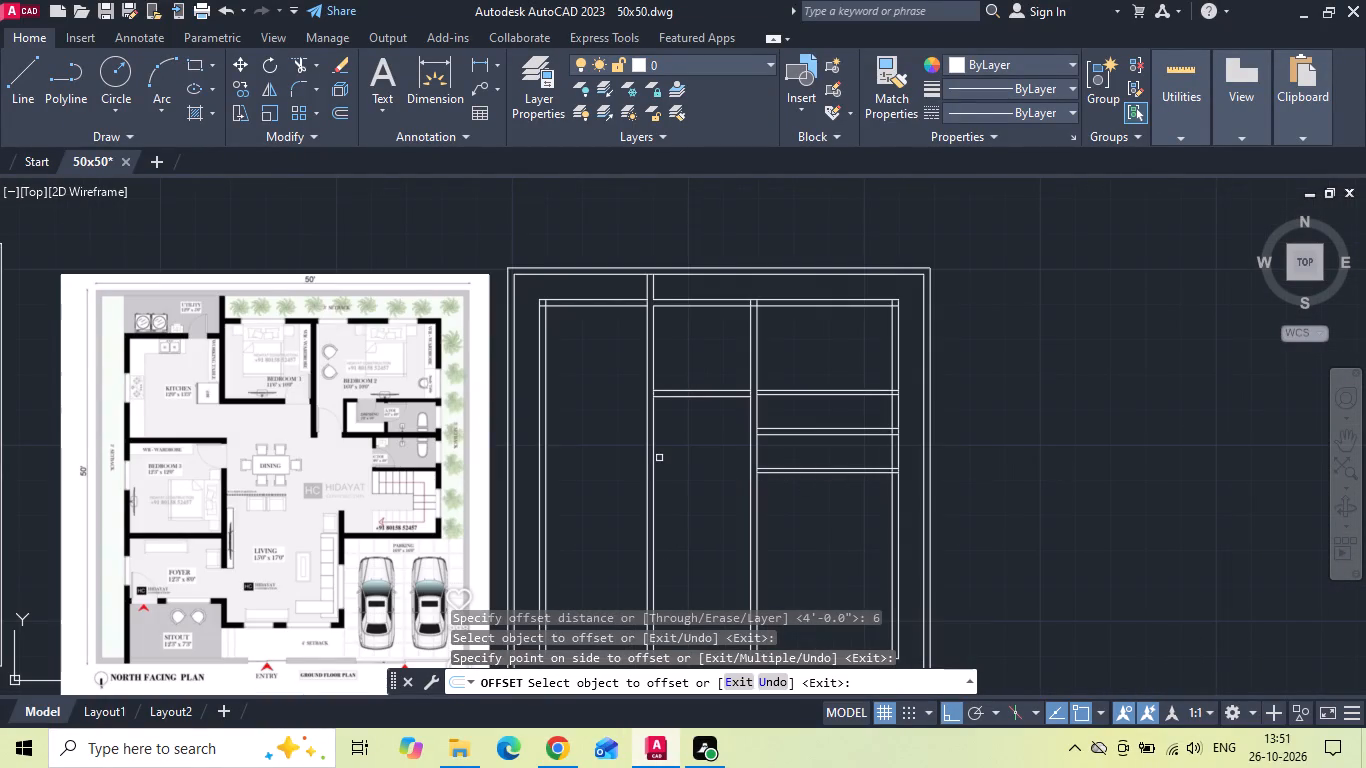
scroll(672, 461, up, 1)
key(Escape)
Extend the lower line of the wall between the two toilets to the far line of the Bedroom 1–Bedroom 2 partition.
middle_drag(672, 461, 719, 472)
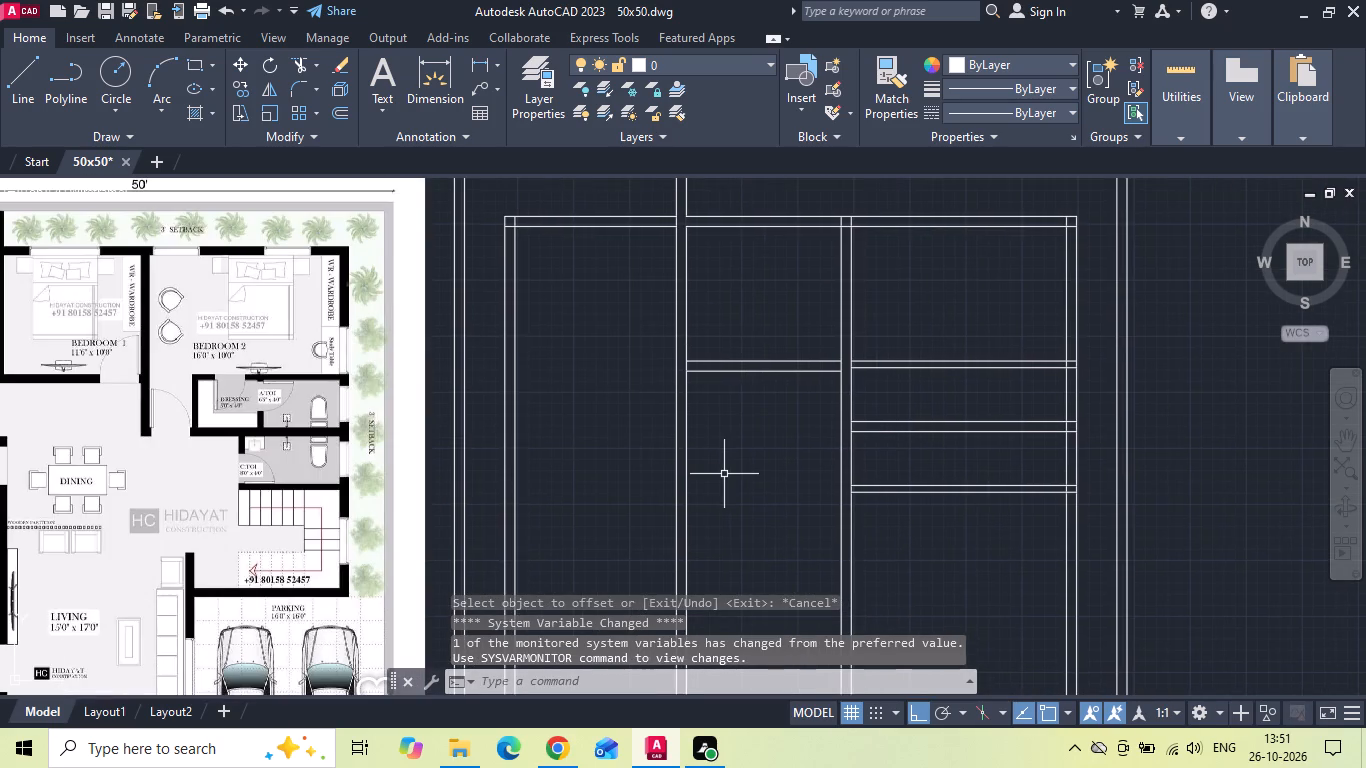
text(ex)
key(space)
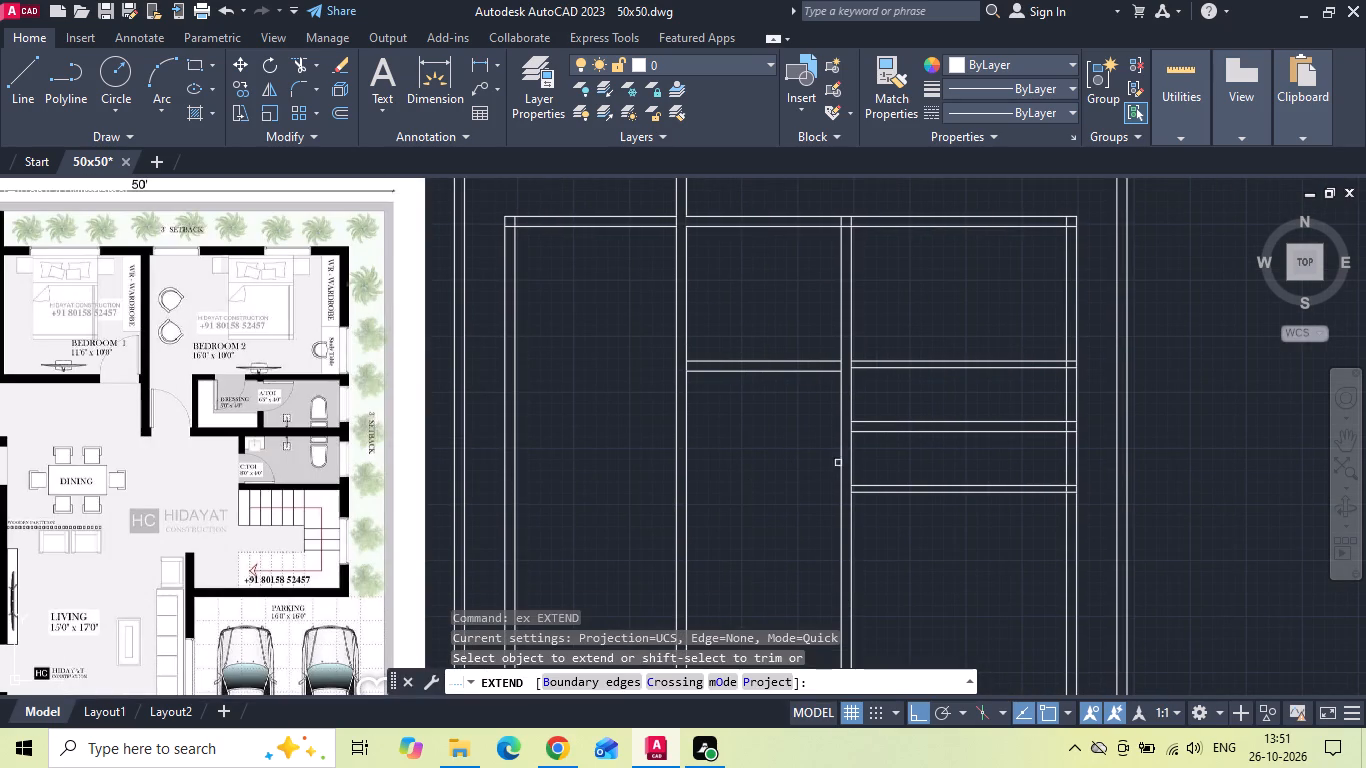
click(866, 427)
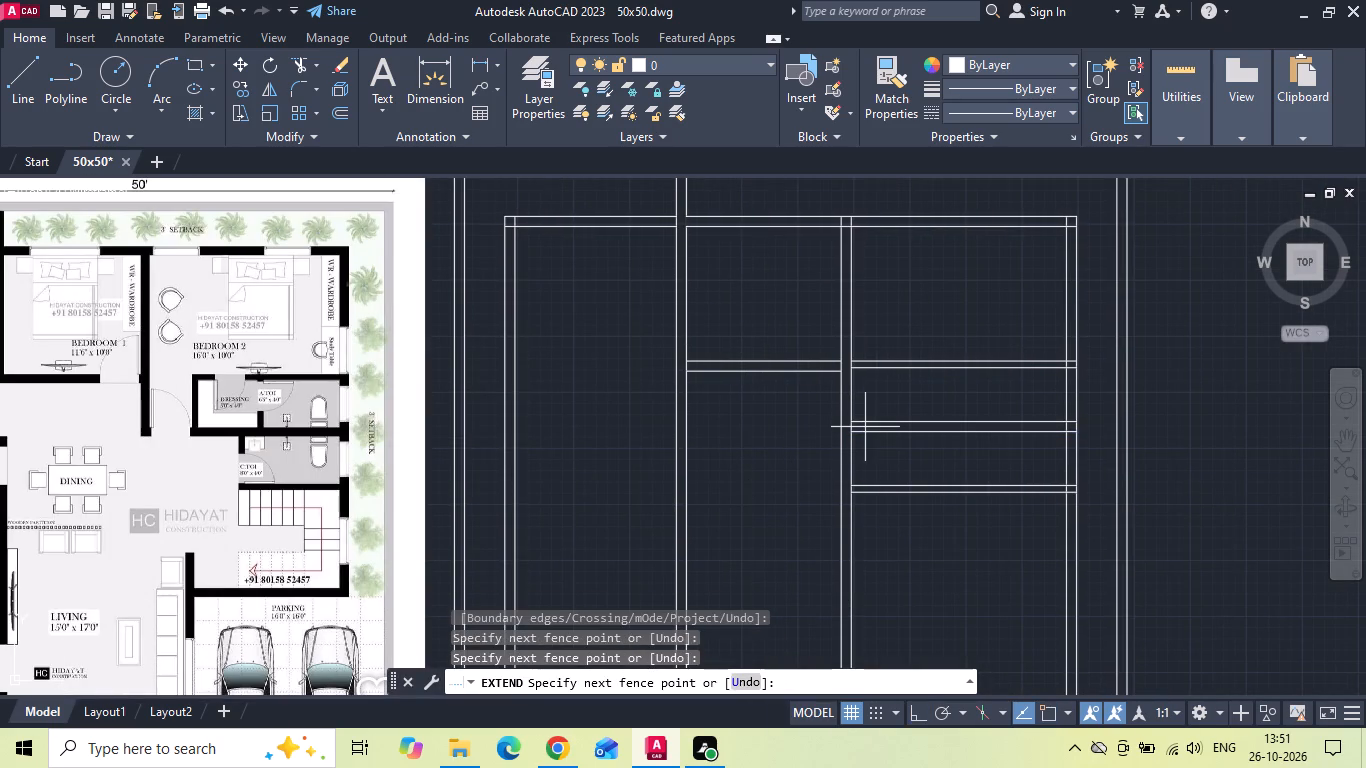
click(861, 431)
key(Escape)
text(ex)
key(space)
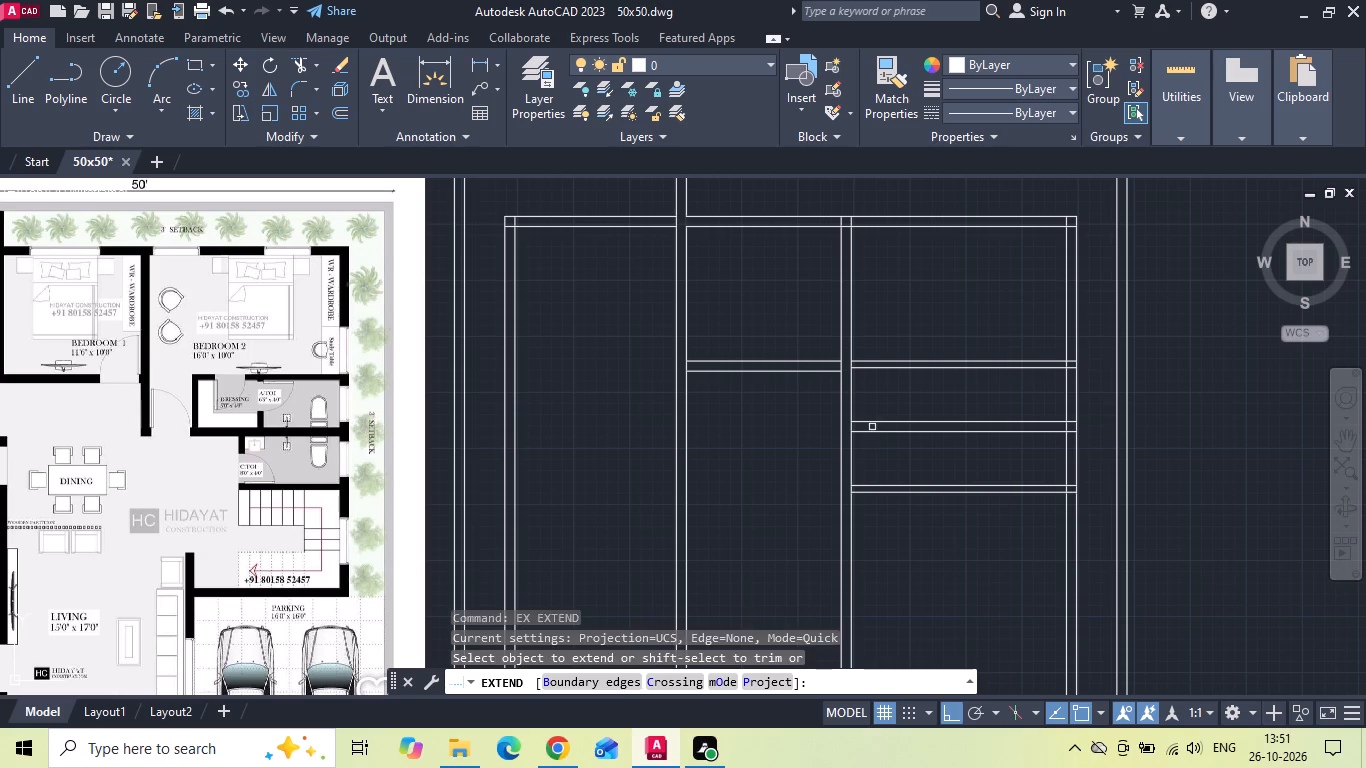
click(872, 427)
click(864, 446)
key(Escape)
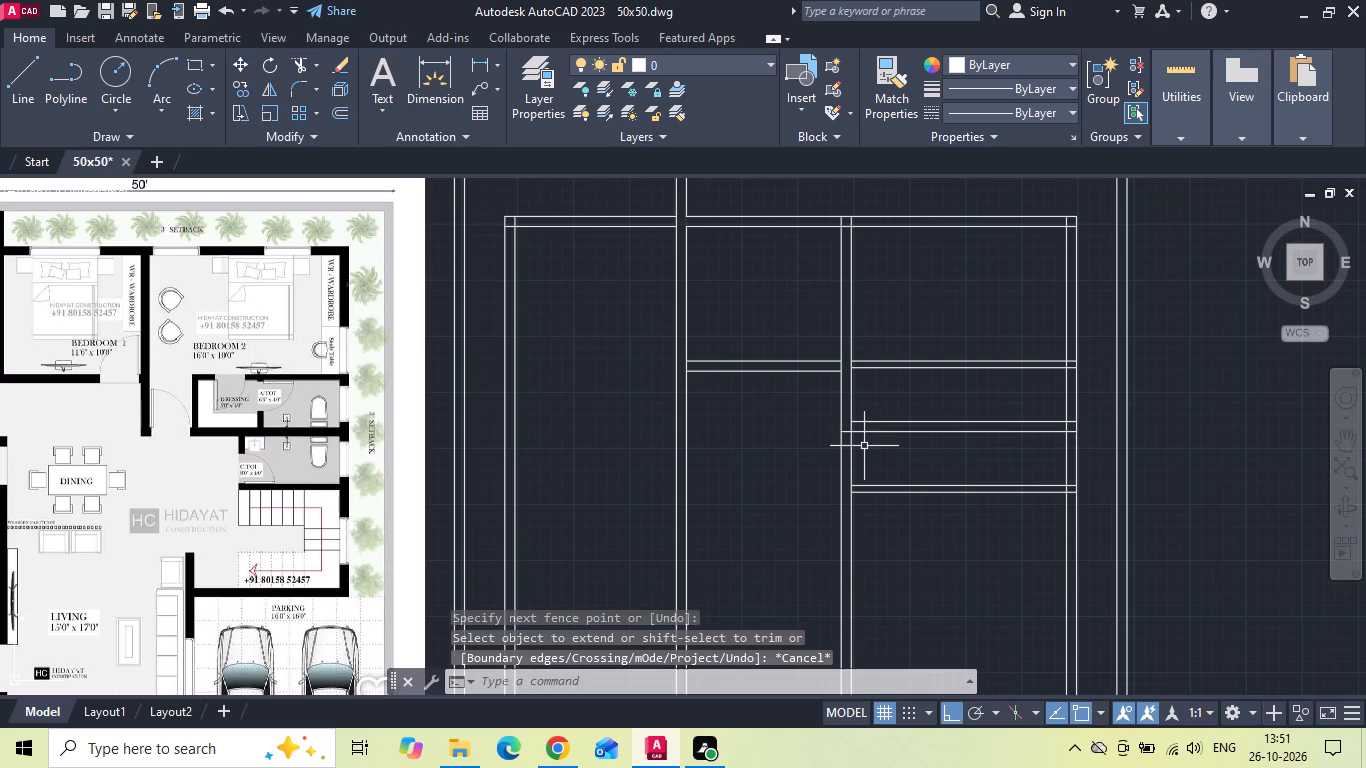
Offset the inner line of the exterior wall beside the toilets 8' inward for the common toilet length.
middle_click(862, 465)
scroll(328, 474, up, 1)
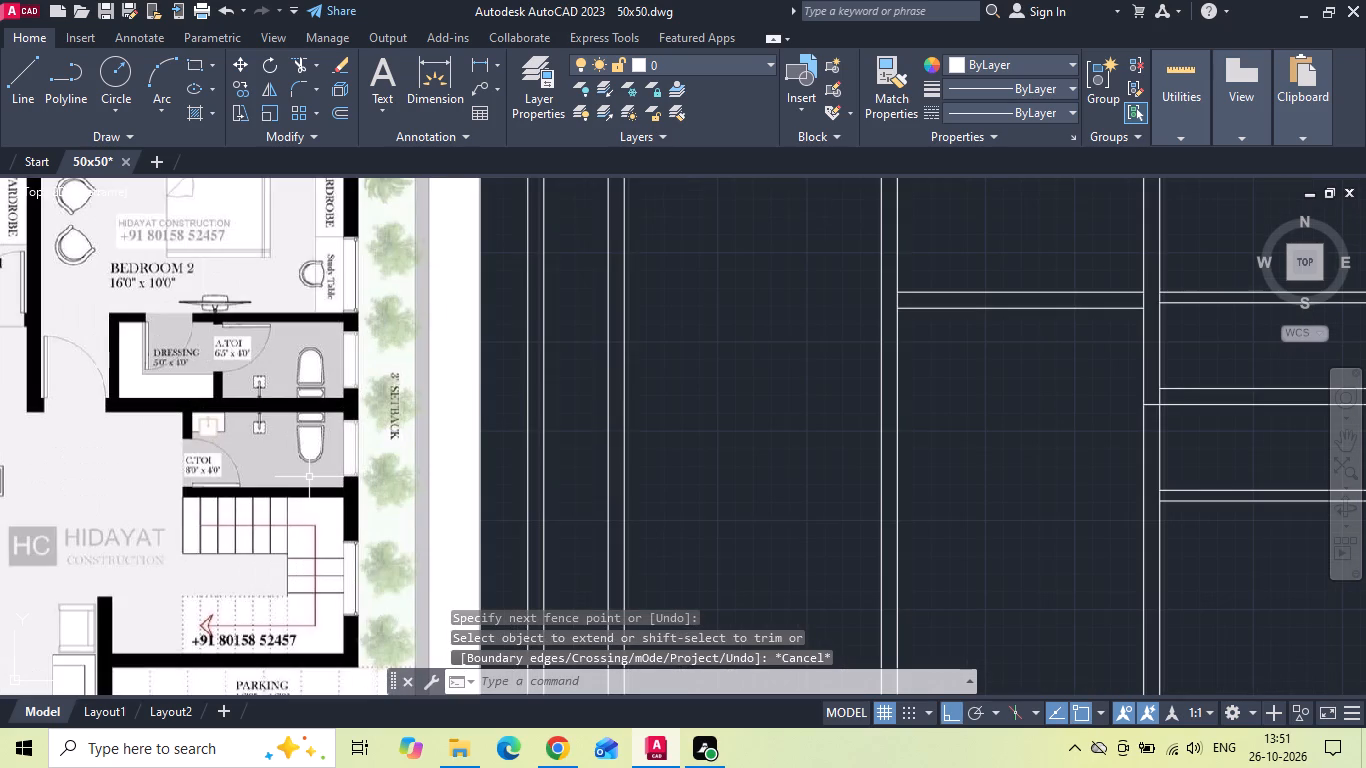
text(o)
key(space)
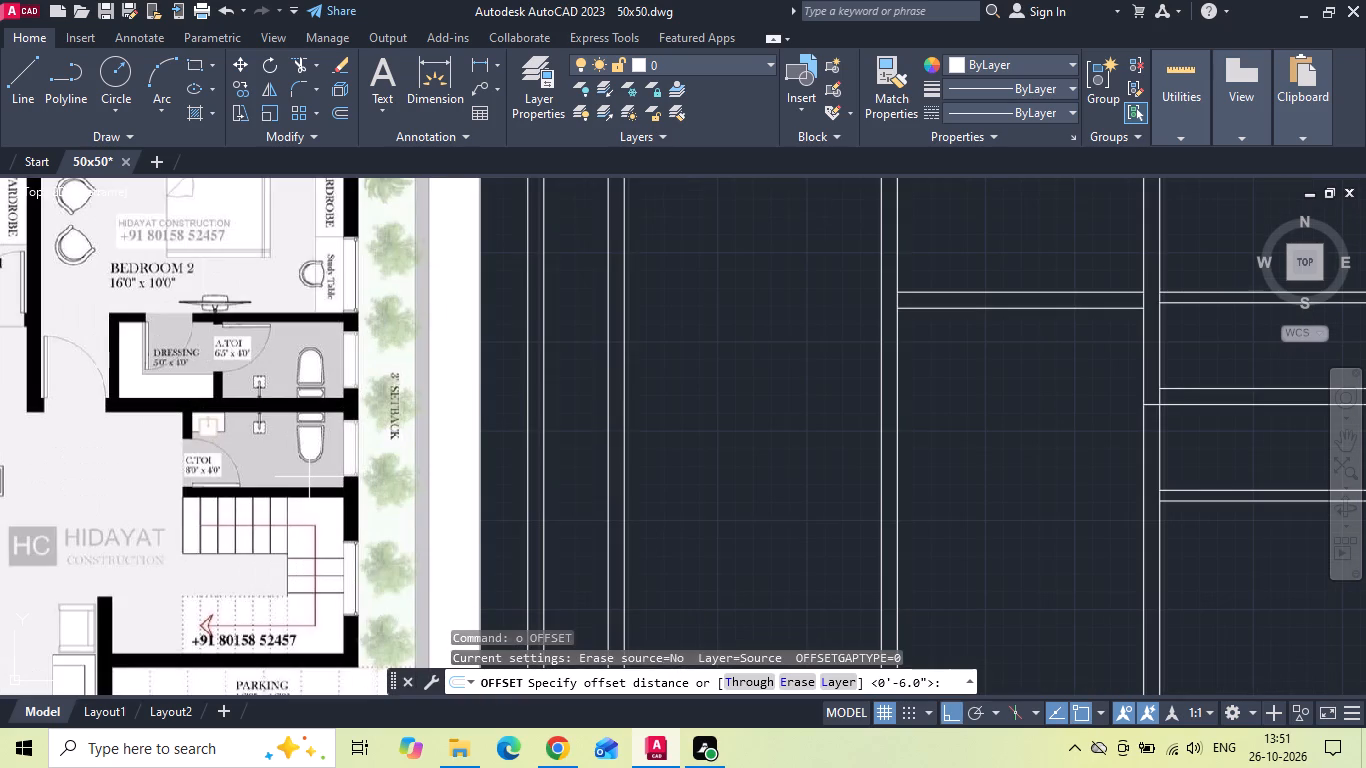
key(8)
key(apostrophe)
key(Return)
scroll(265, 522, down, 1)
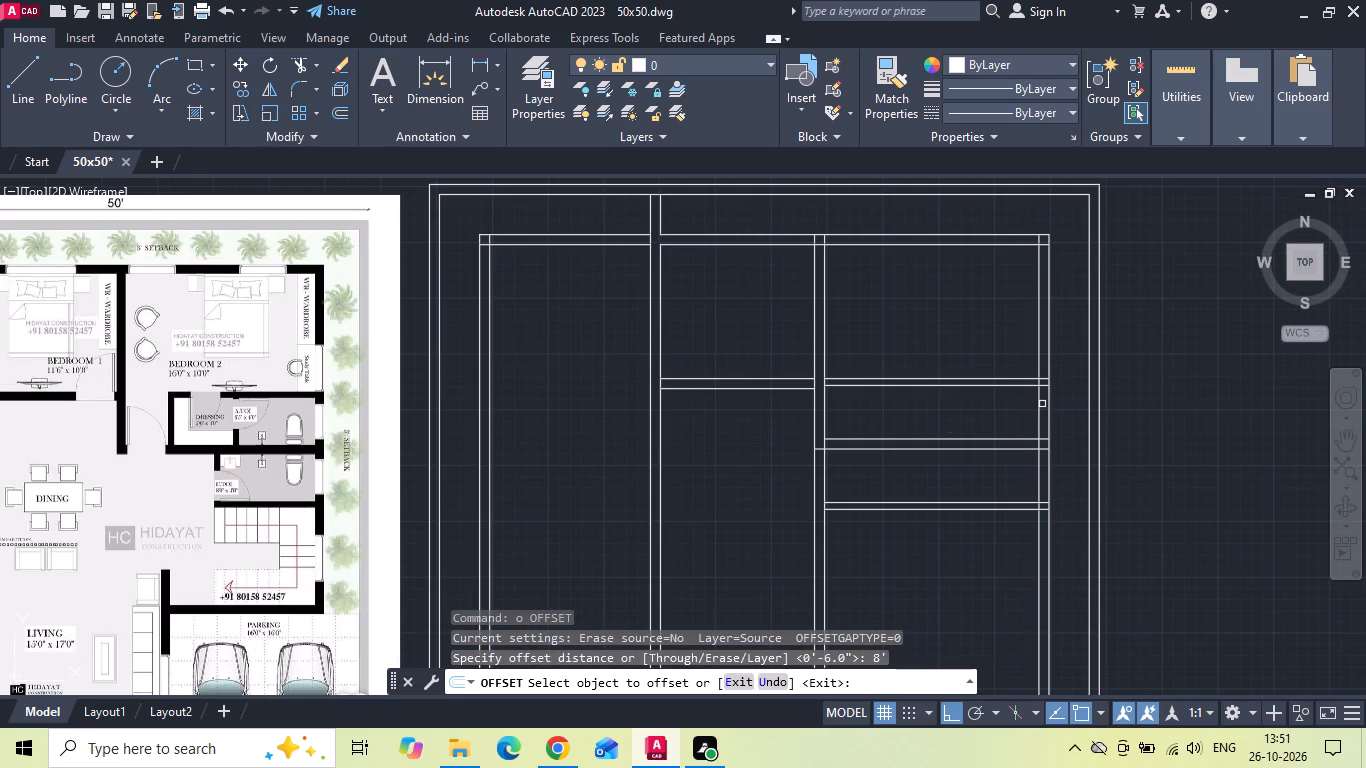
click(1032, 415)
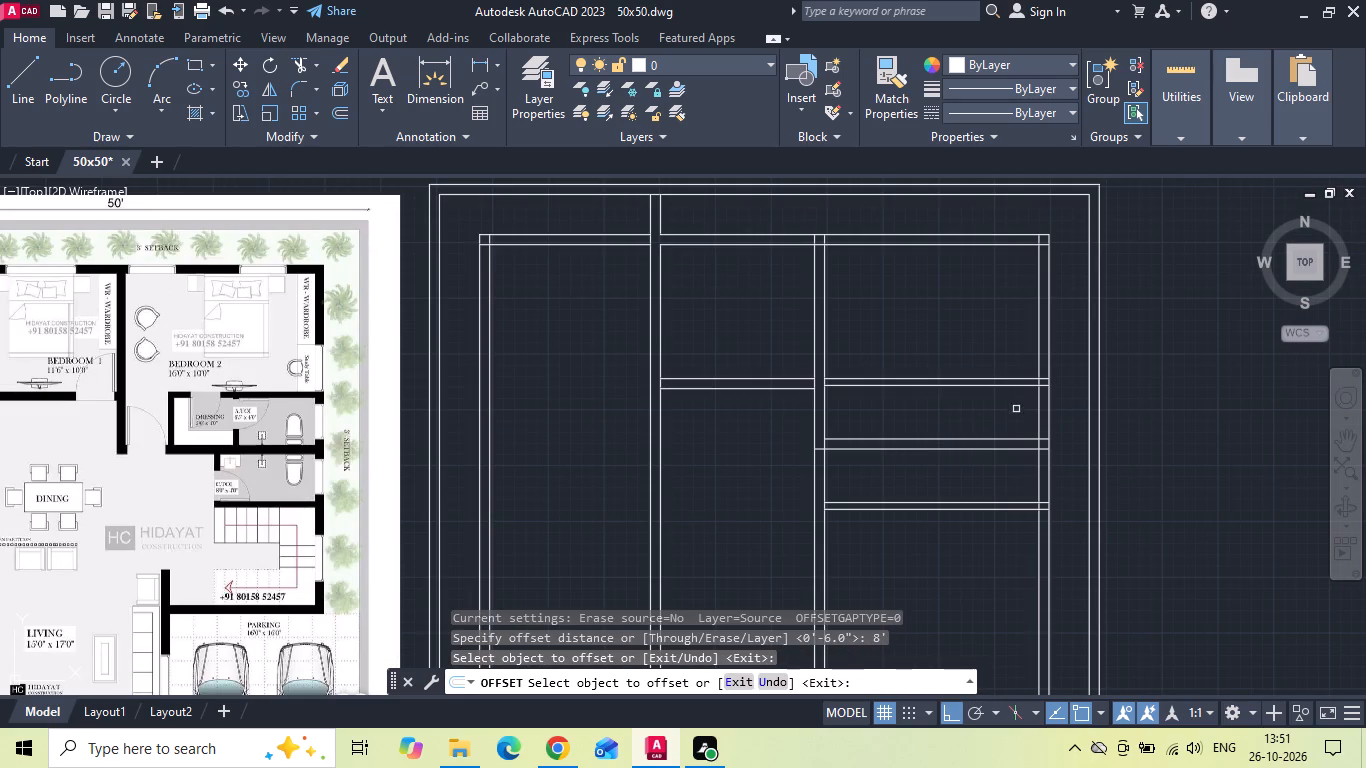
drag(1037, 409, 1023, 415)
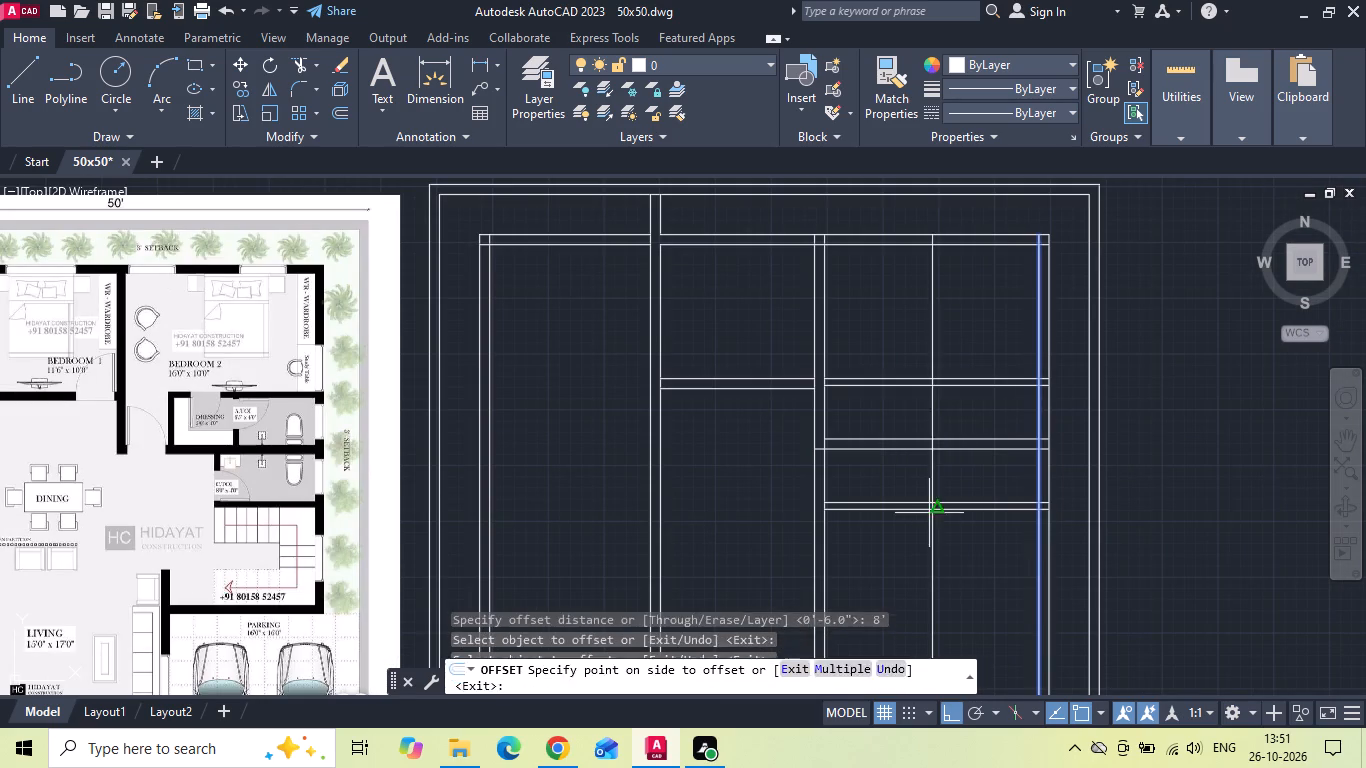
click(928, 516)
key(Escape)
Offset the new common toilet line 6" away from the toilet to form its partition wall.
text(o 6)
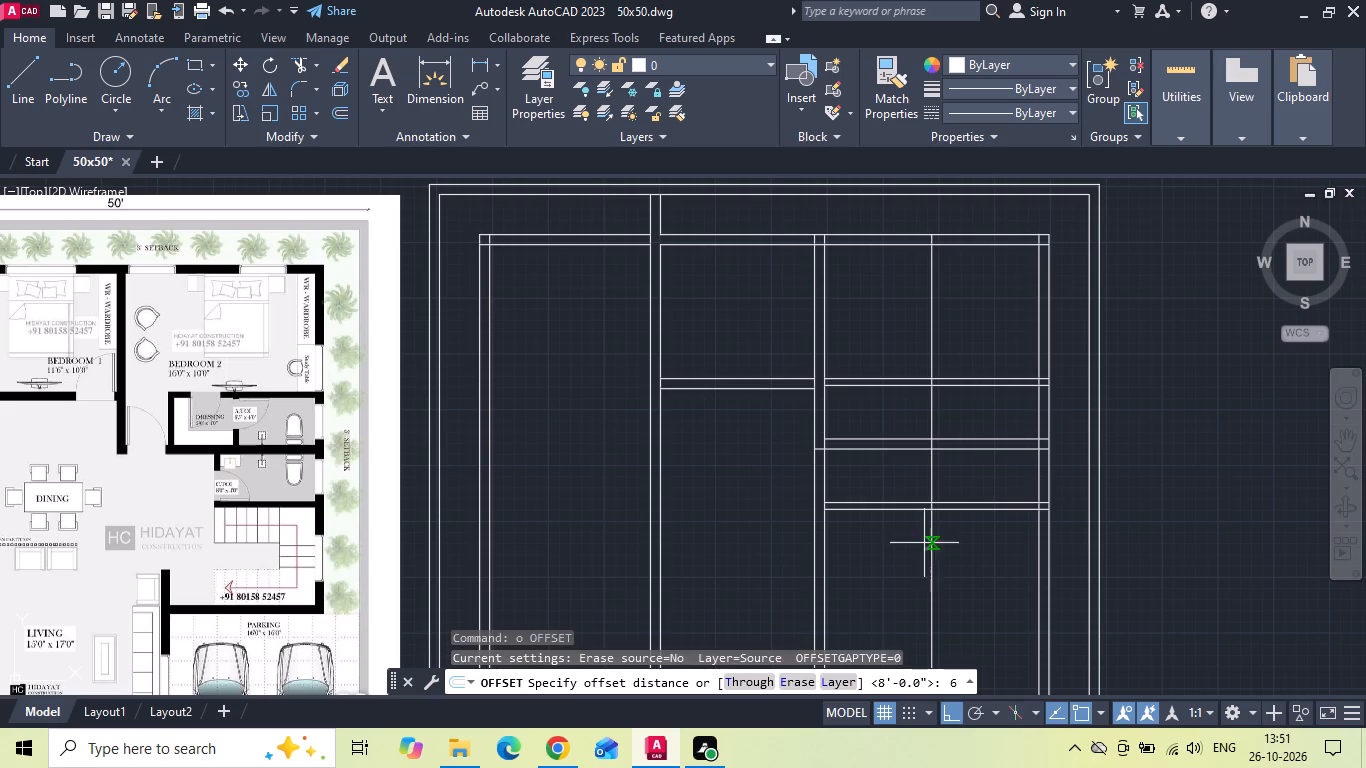
key(space)
click(931, 424)
click(876, 432)
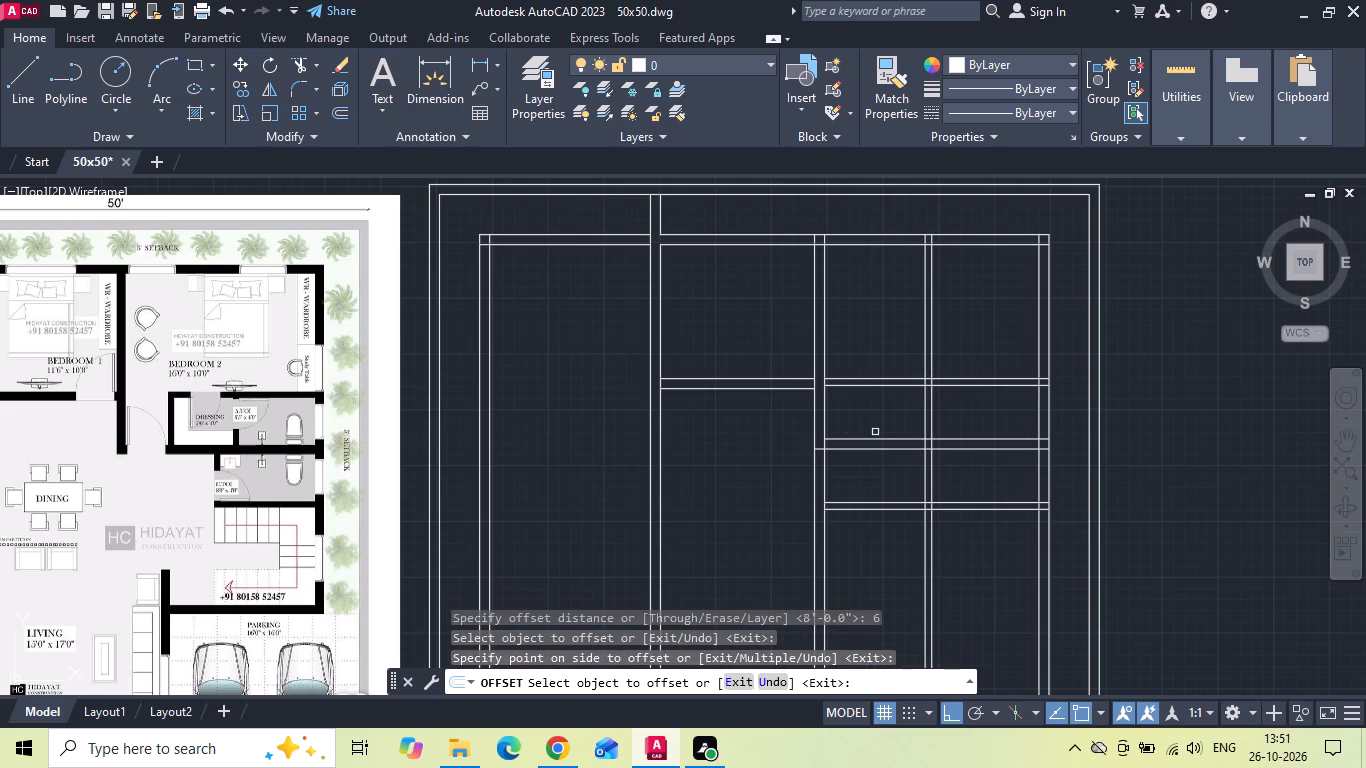
key(Escape)
Offset the dressing-side line of the 6" toilet partition 5' further inward for the dressing width.
scroll(408, 464, up, 1)
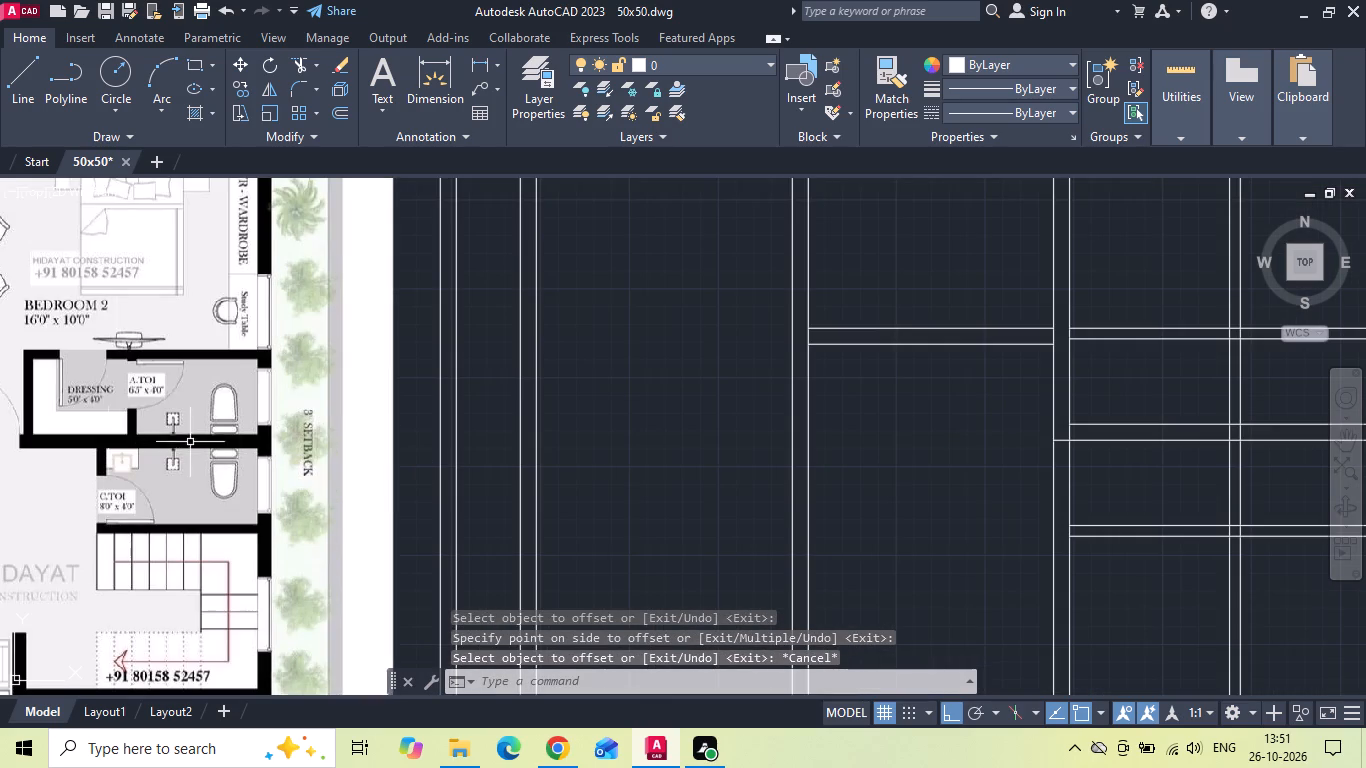
text(o)
key(space)
text(5')
key(Return)
middle_drag(717, 422, 544, 433)
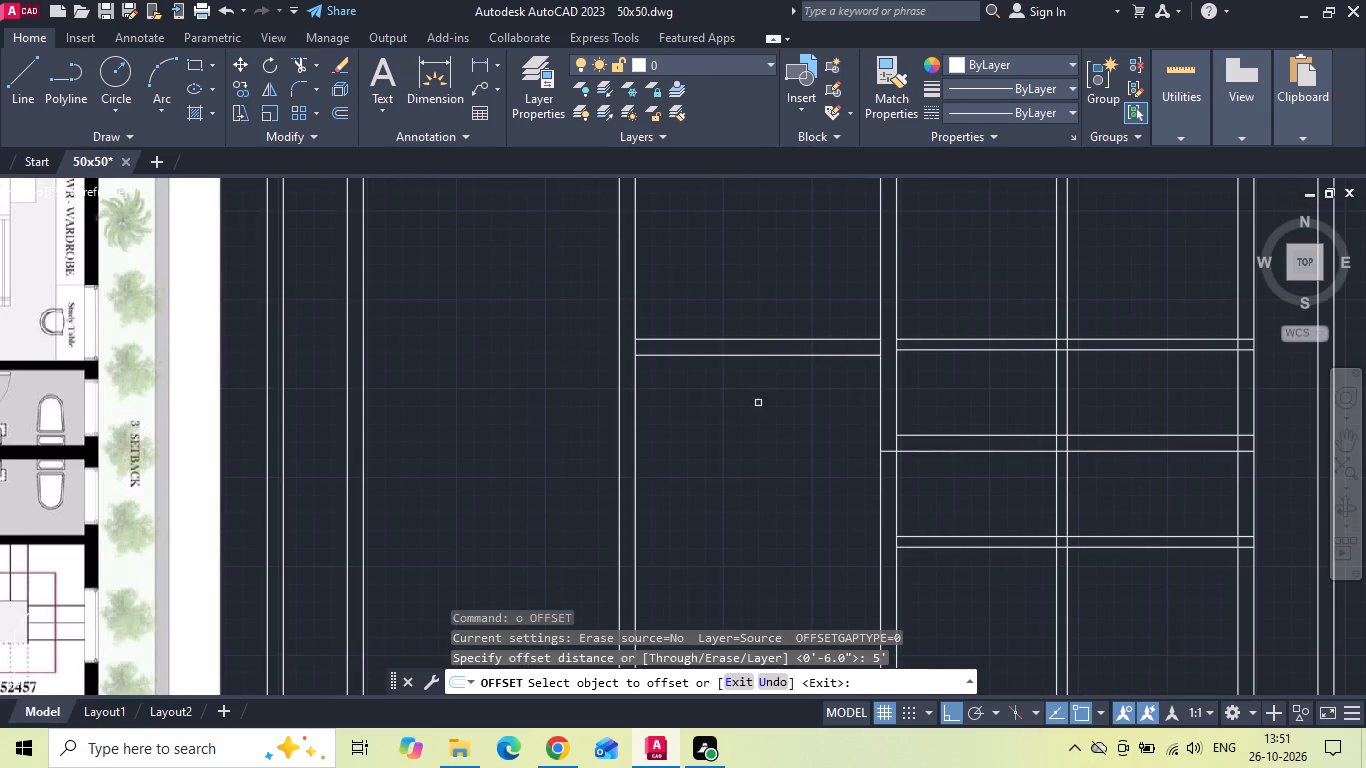
drag(1056, 387, 1025, 397)
click(949, 402)
key(Escape)
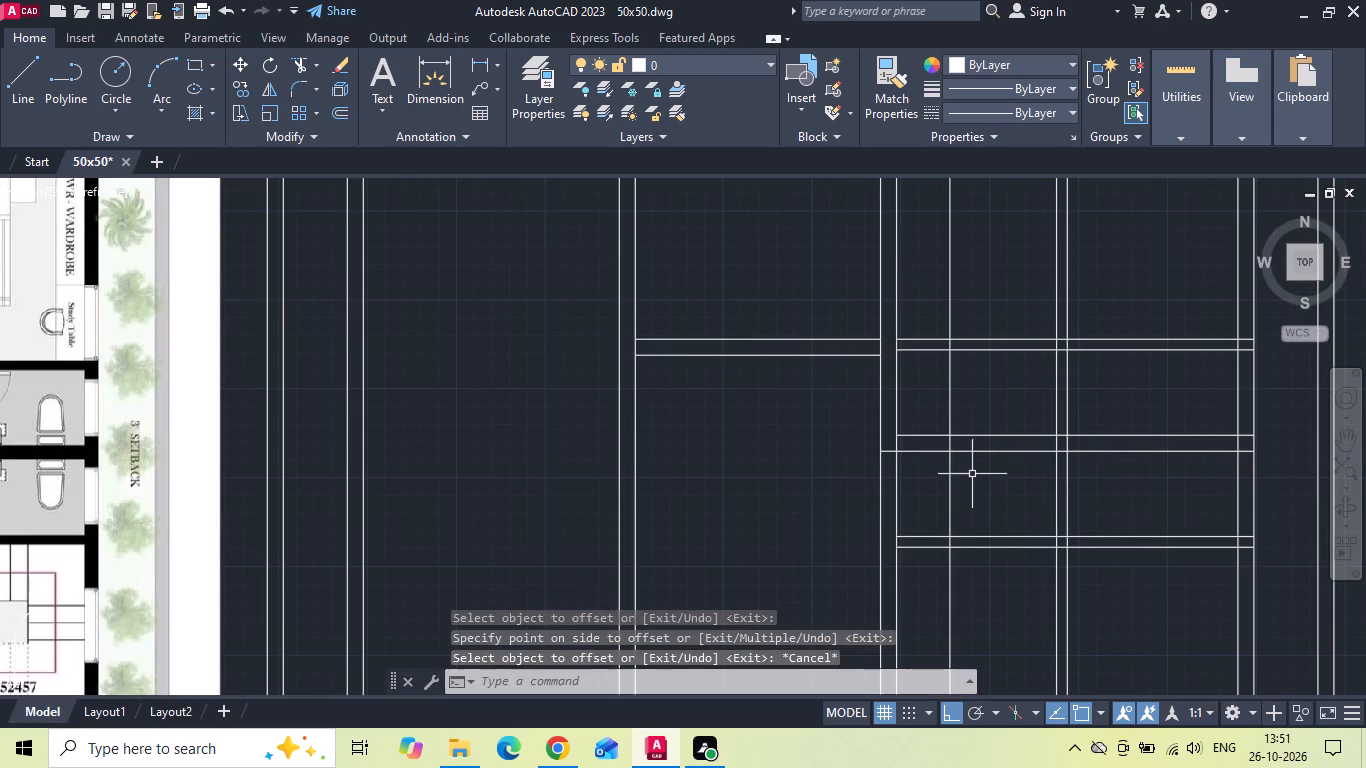
Offset the new dressing line 6" outward from the dressing to form its side wall.
key(o)
key(space)
text(6)
key(space)
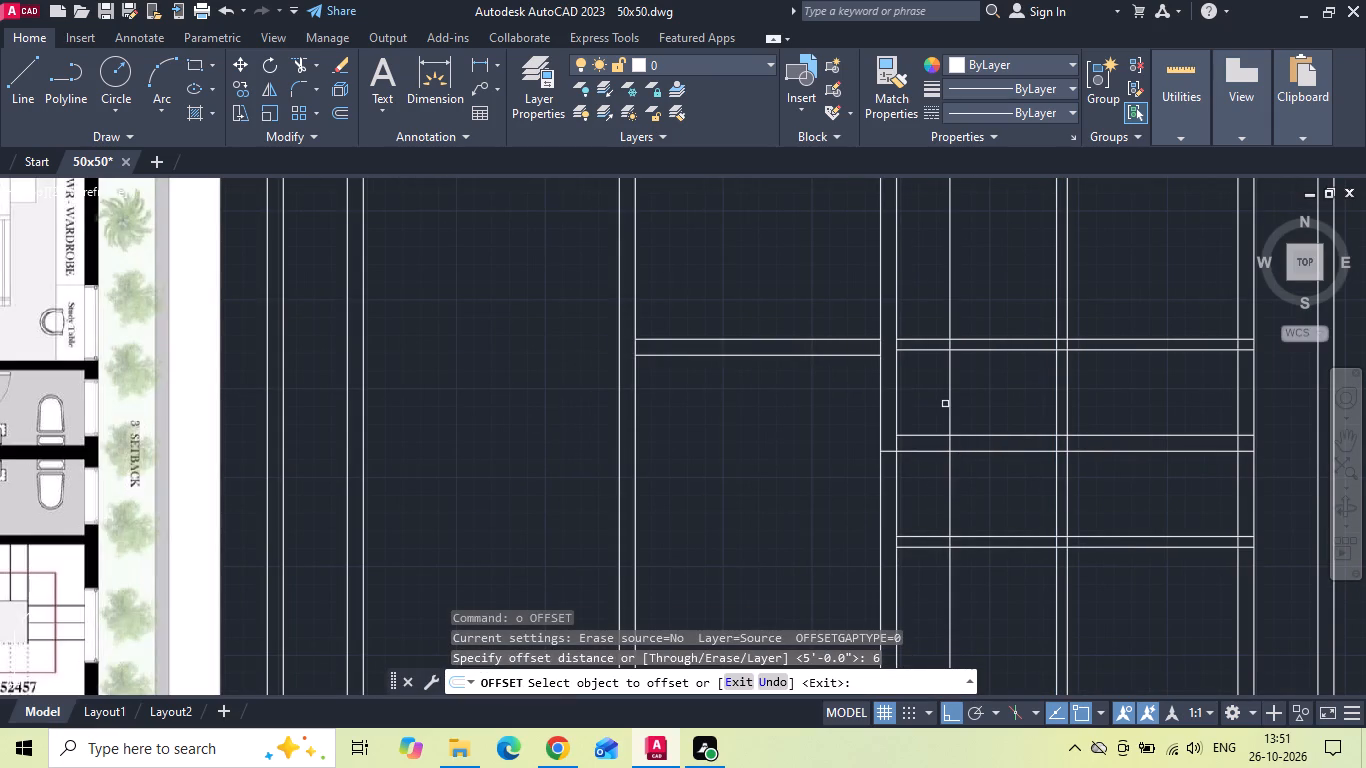
drag(948, 391, 928, 398)
click(927, 398)
key(Escape)
Trim the toilet and dressing wall lines crossing Bedroom 2, and the Bedroom 2 bottom wall piece between the partition and the dressing.
scroll(958, 451, down, 1)
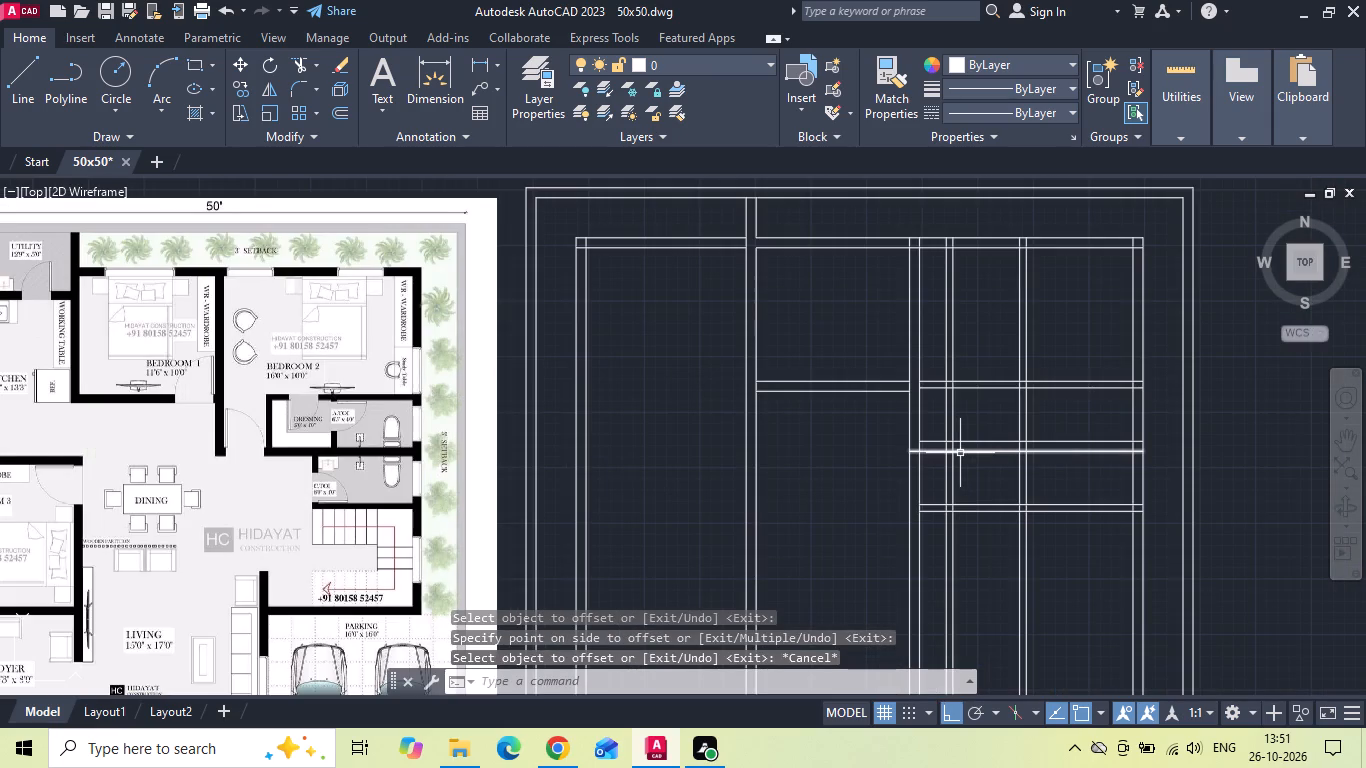
scroll(960, 453, up, 1)
text(tr)
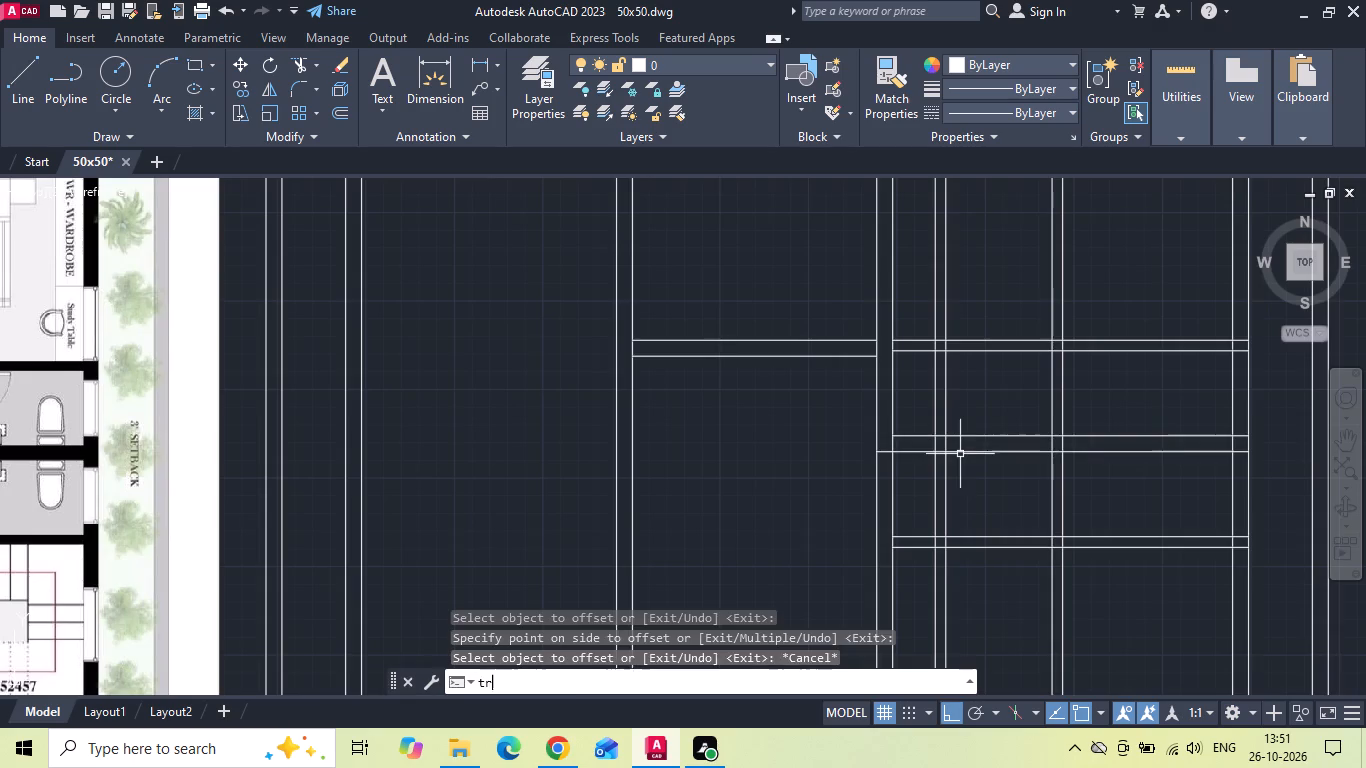
key(space)
key(space)
scroll(960, 454, down, 1)
click(941, 400)
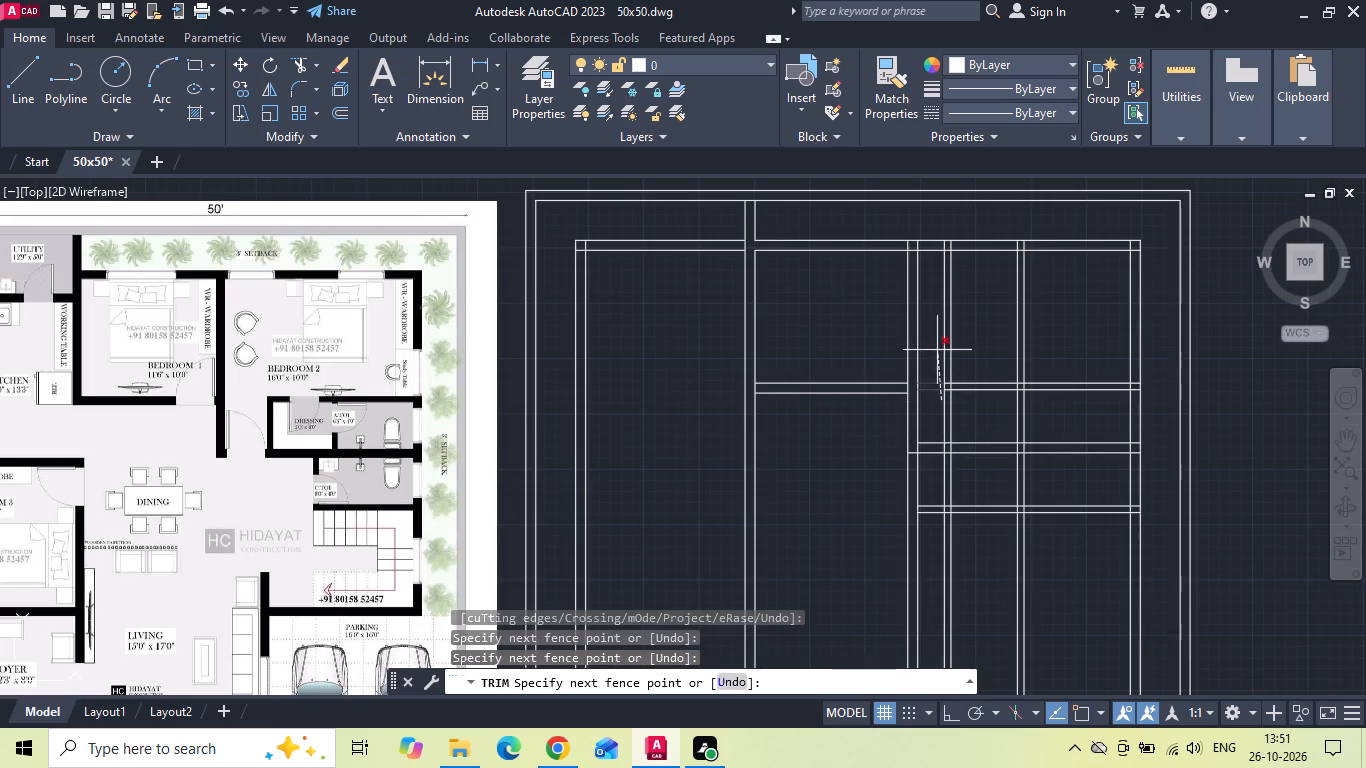
click(939, 344)
drag(939, 343, 977, 343)
click(1064, 336)
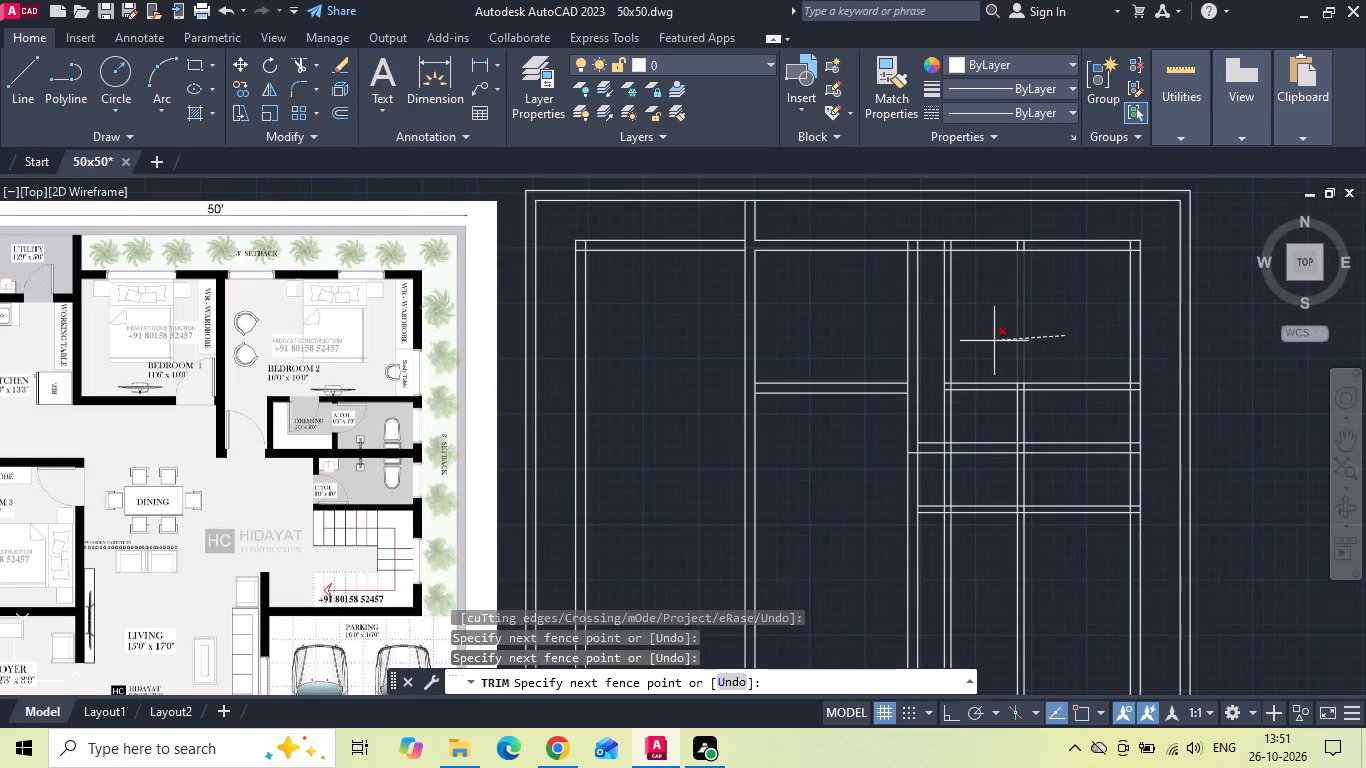
click(921, 349)
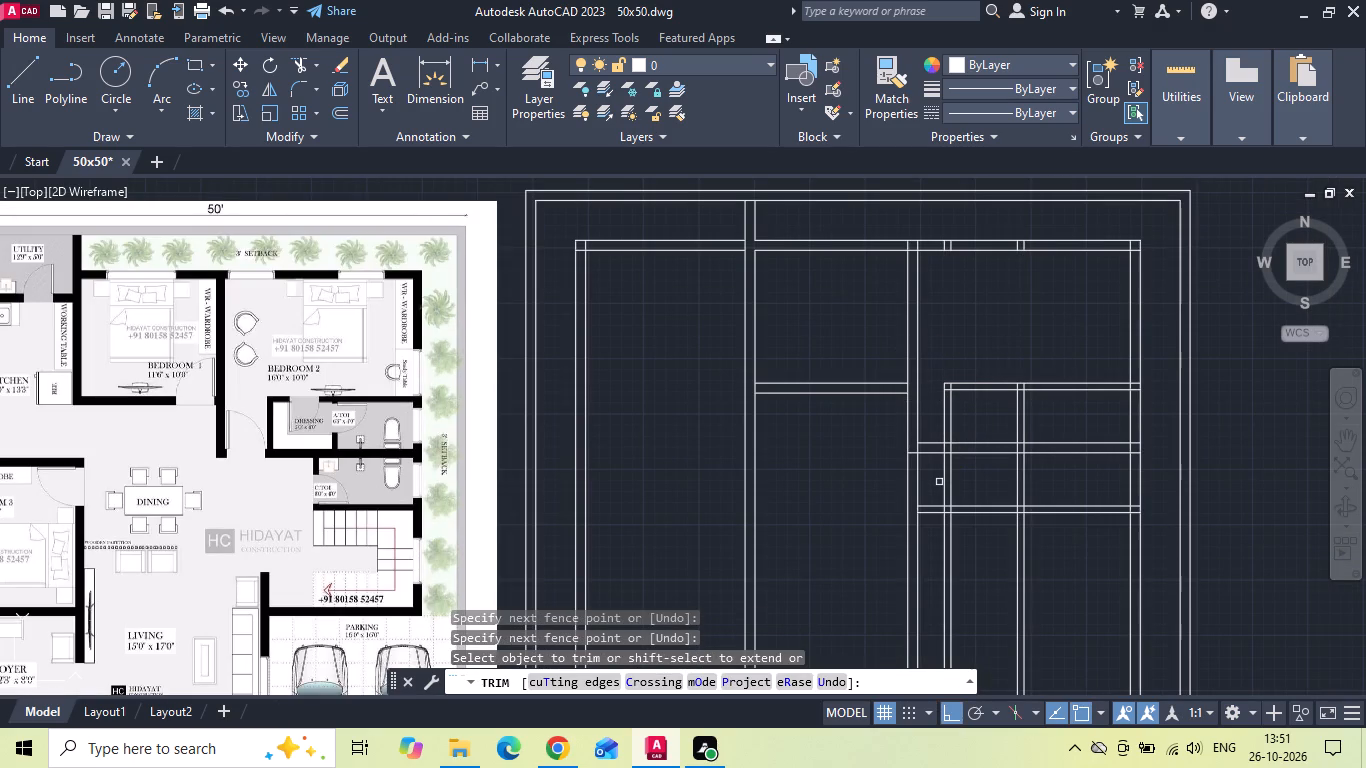
Trim the dressing, common toilet and bedroom partition lines extending below the dressing and beyond the common toilet's side wall.
drag(939, 482, 958, 496)
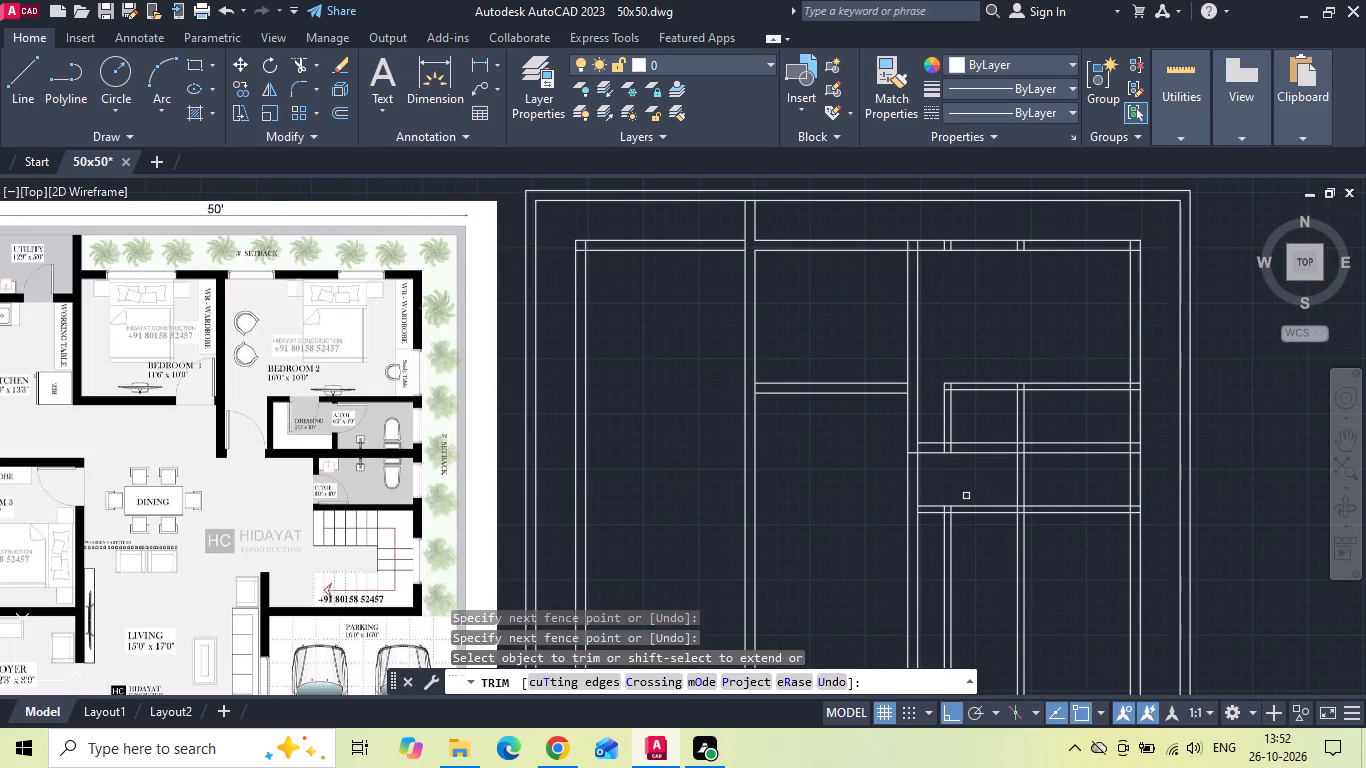
click(971, 489)
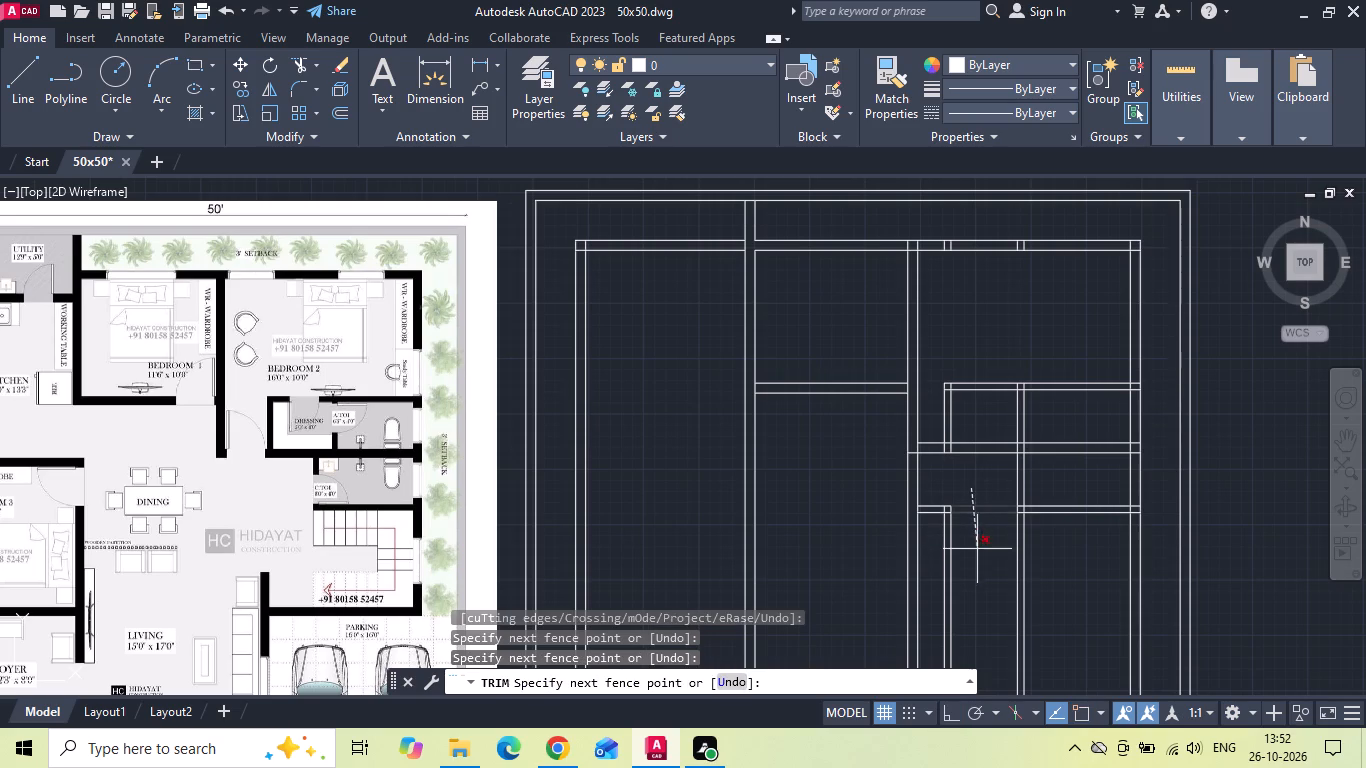
click(977, 549)
drag(955, 475, 841, 501)
key(Escape)
Erase the leftover wall line pieces below the dressing, beside the common toilet.
drag(974, 492, 917, 516)
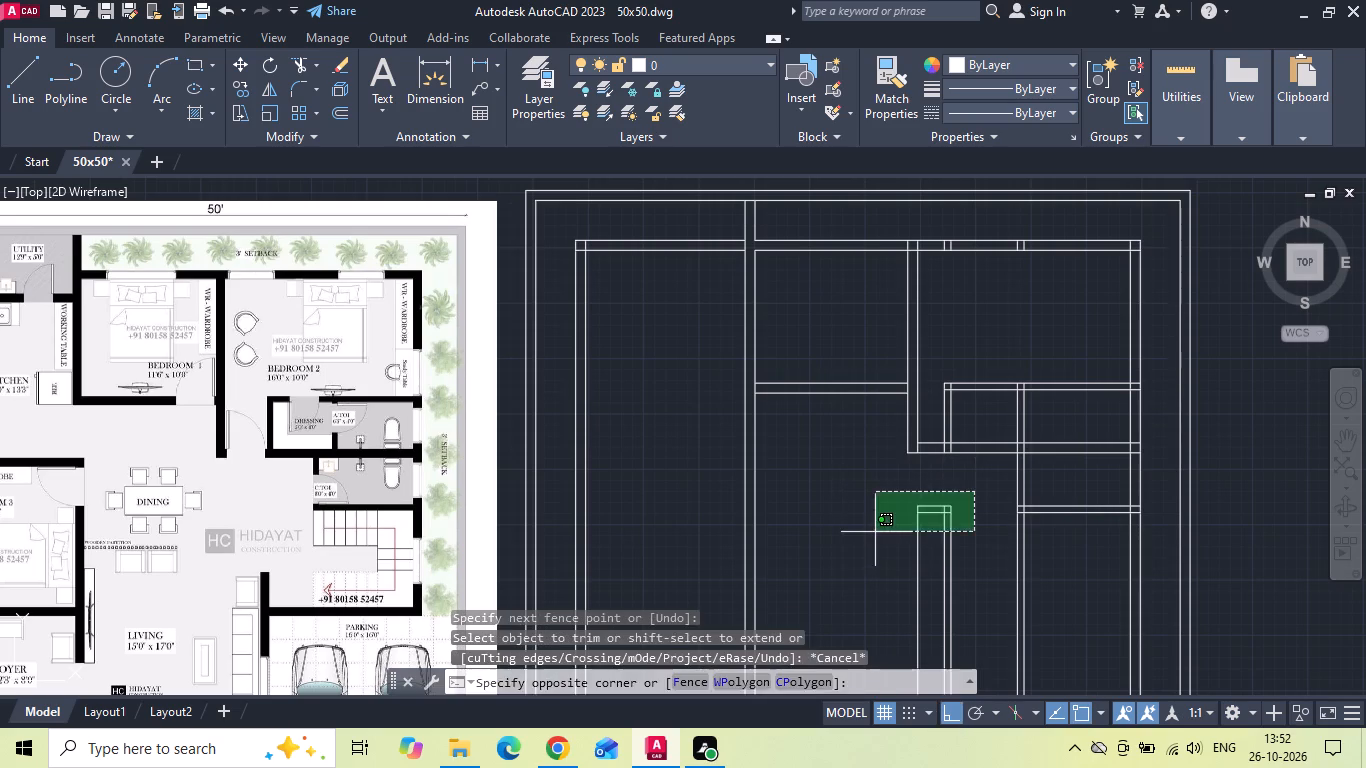
click(842, 545)
key(Delete)
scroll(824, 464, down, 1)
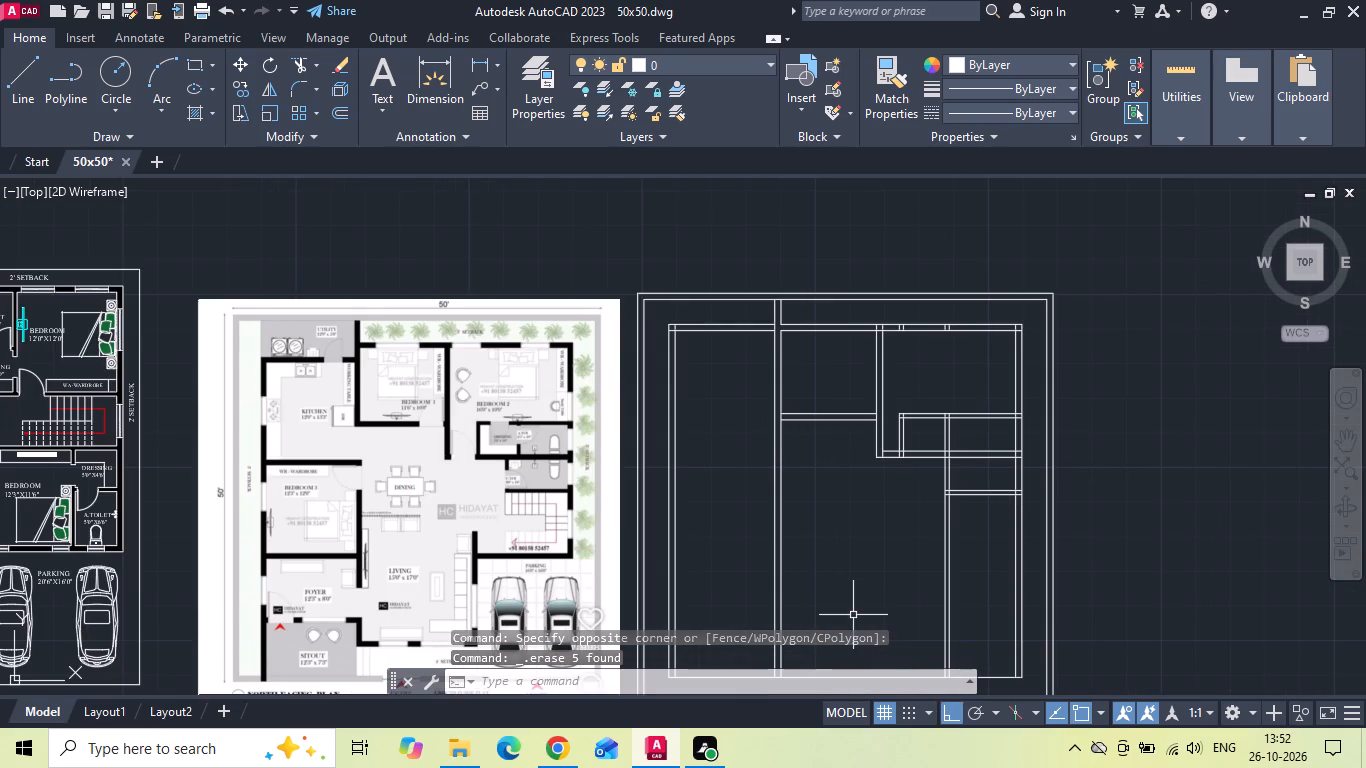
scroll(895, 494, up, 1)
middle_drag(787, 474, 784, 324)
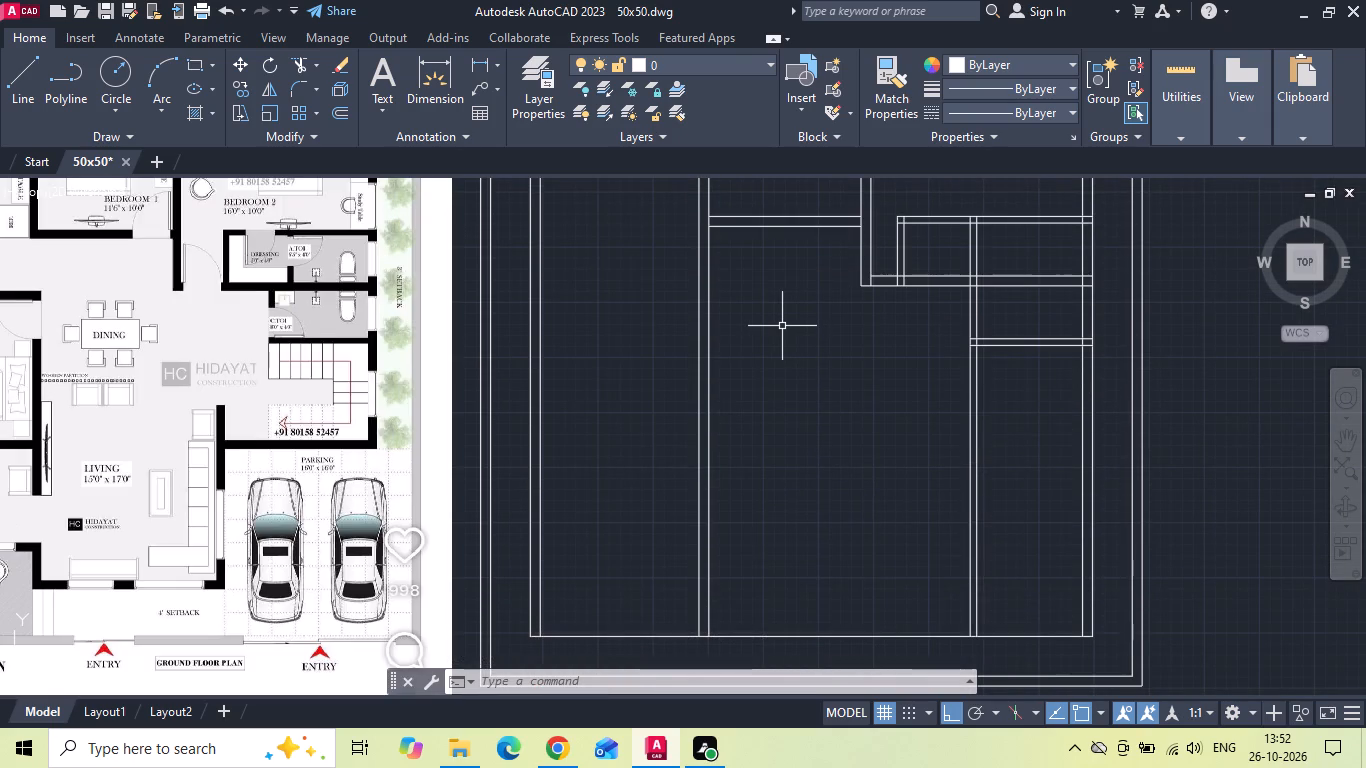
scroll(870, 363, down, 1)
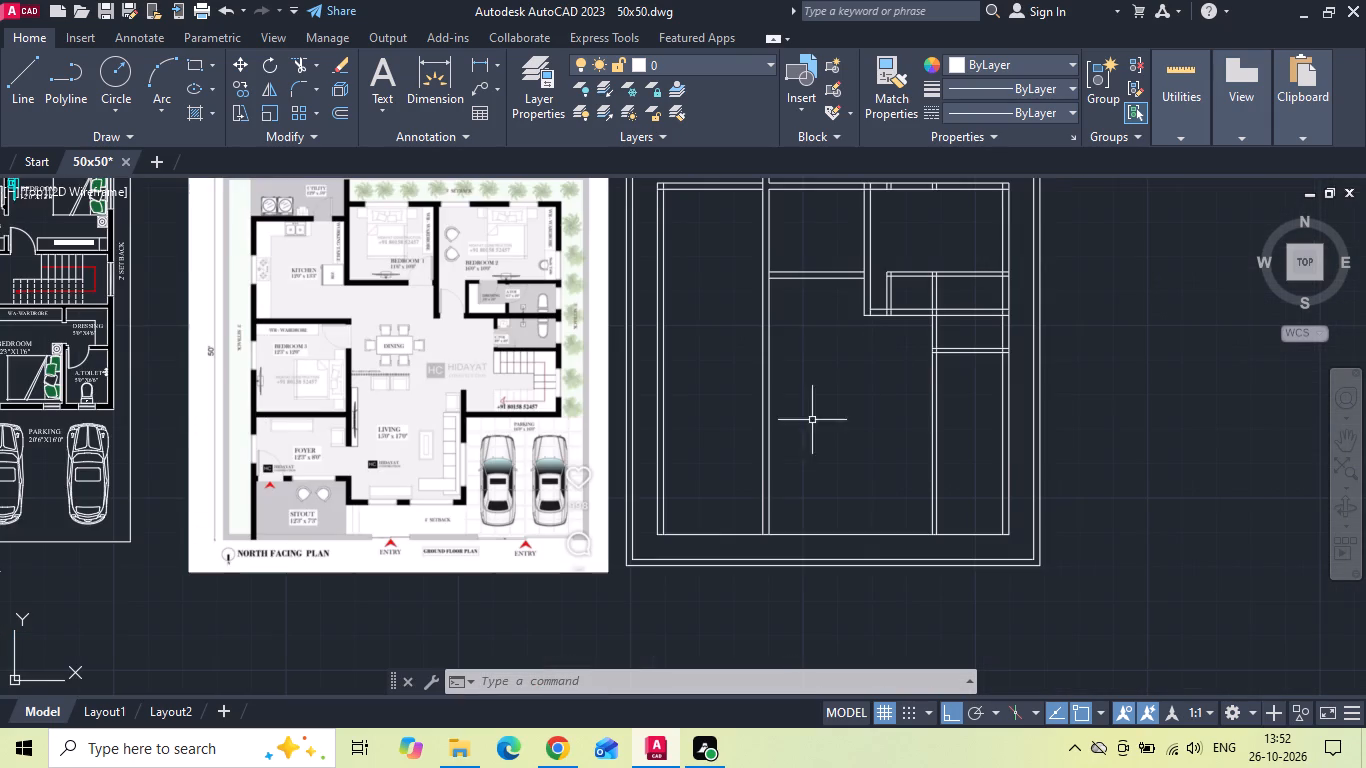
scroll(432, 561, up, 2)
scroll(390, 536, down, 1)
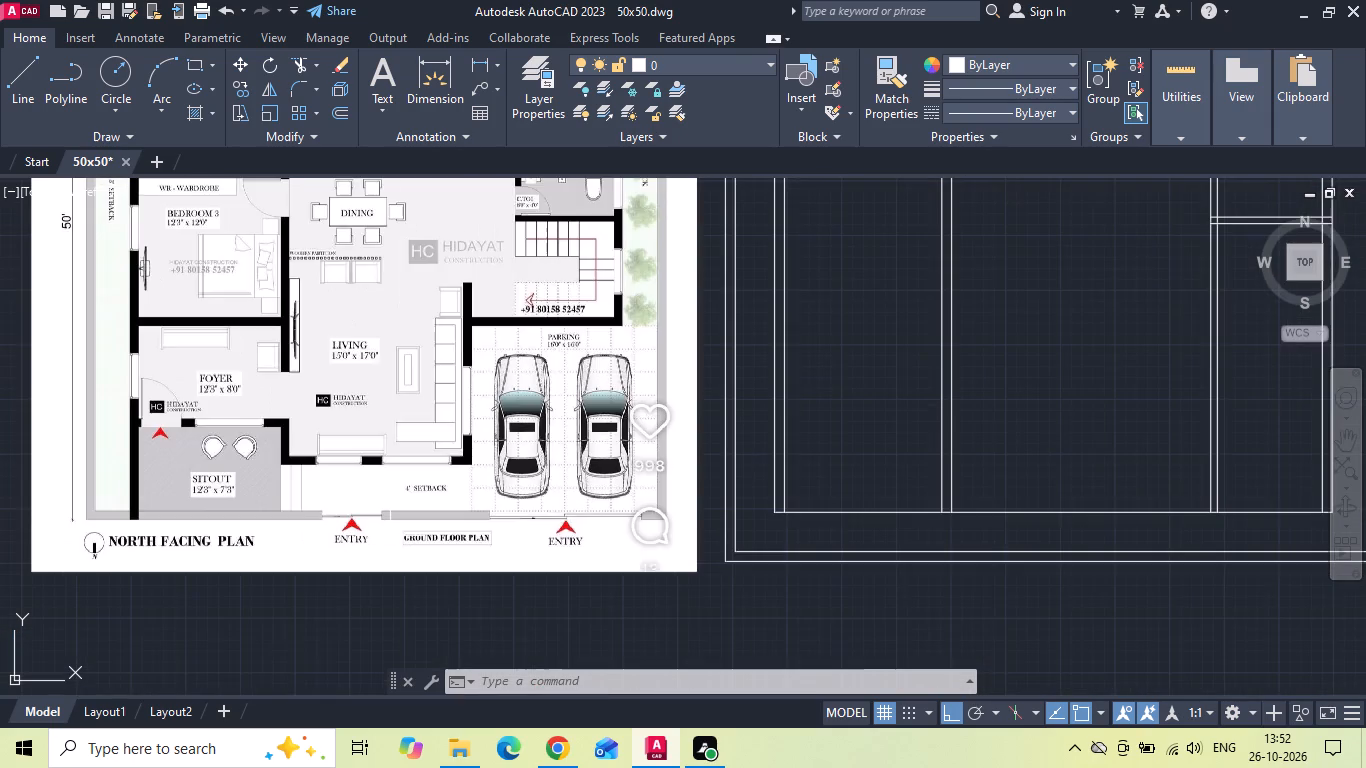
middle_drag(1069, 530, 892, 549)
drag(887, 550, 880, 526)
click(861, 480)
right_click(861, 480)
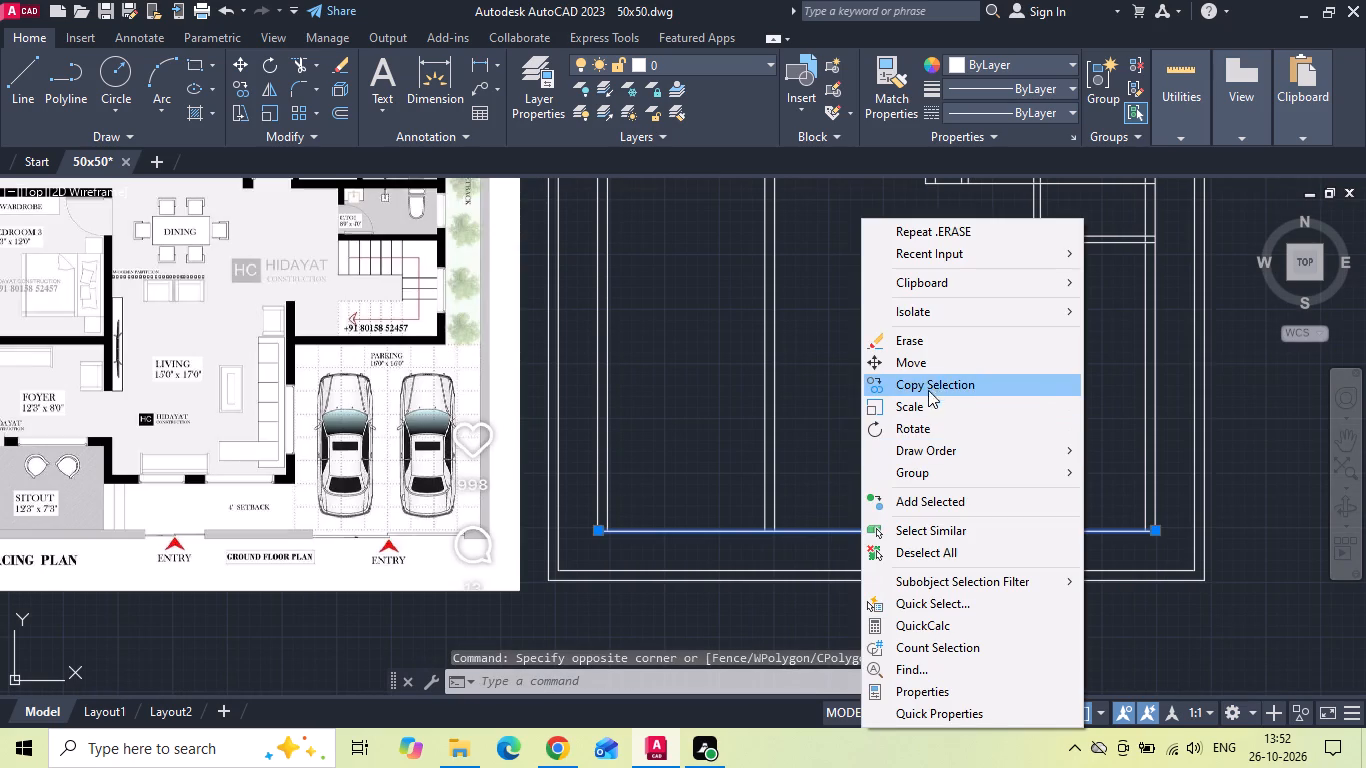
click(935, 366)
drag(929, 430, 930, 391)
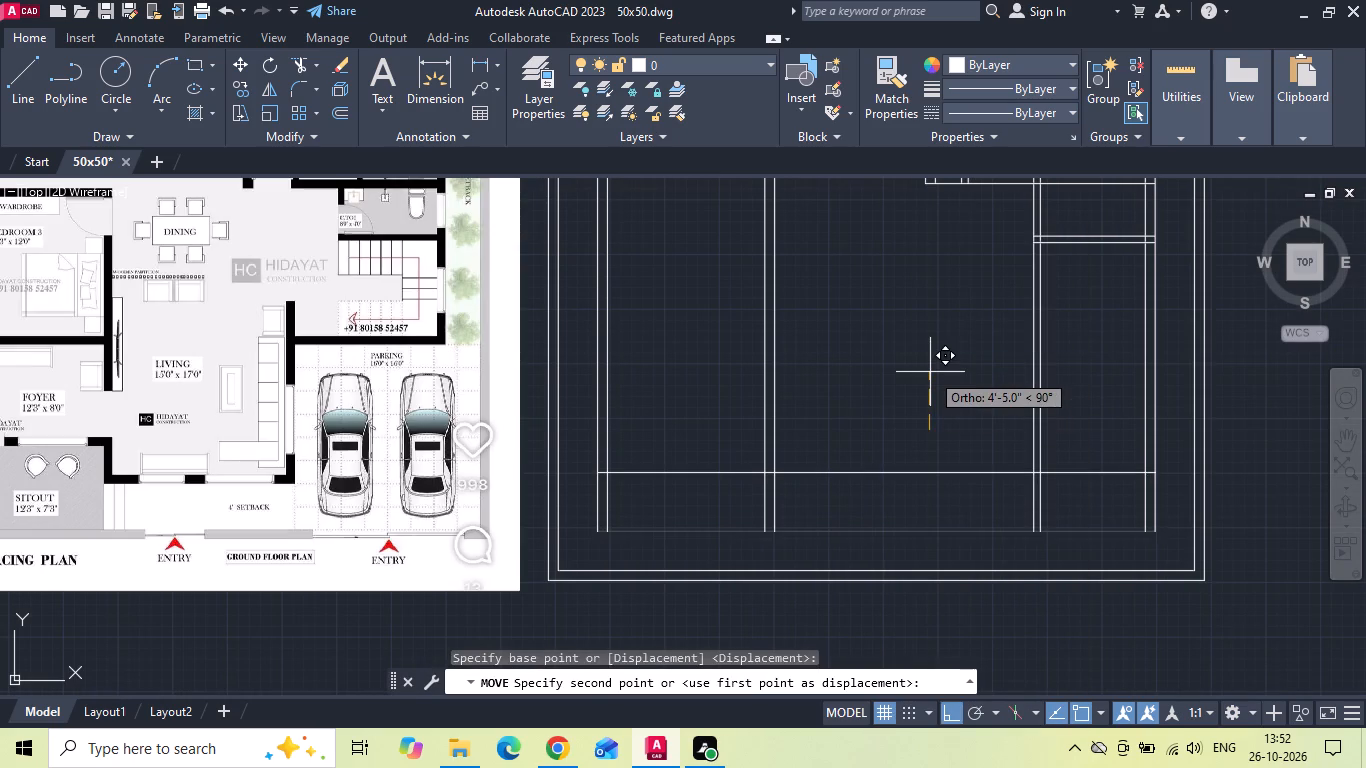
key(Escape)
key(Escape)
Move the bottom outer line of the house 12" up.
drag(911, 457, 879, 502)
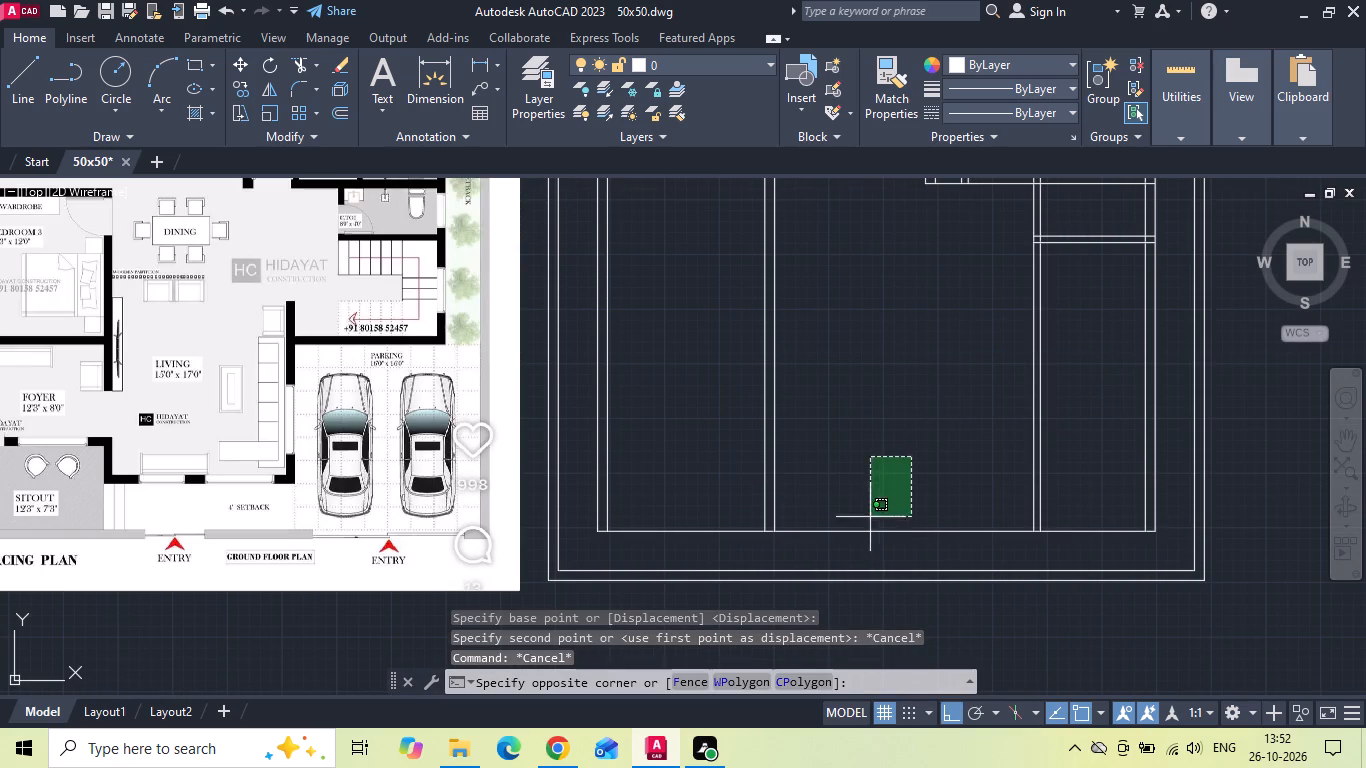
click(851, 552)
right_click(841, 466)
click(898, 371)
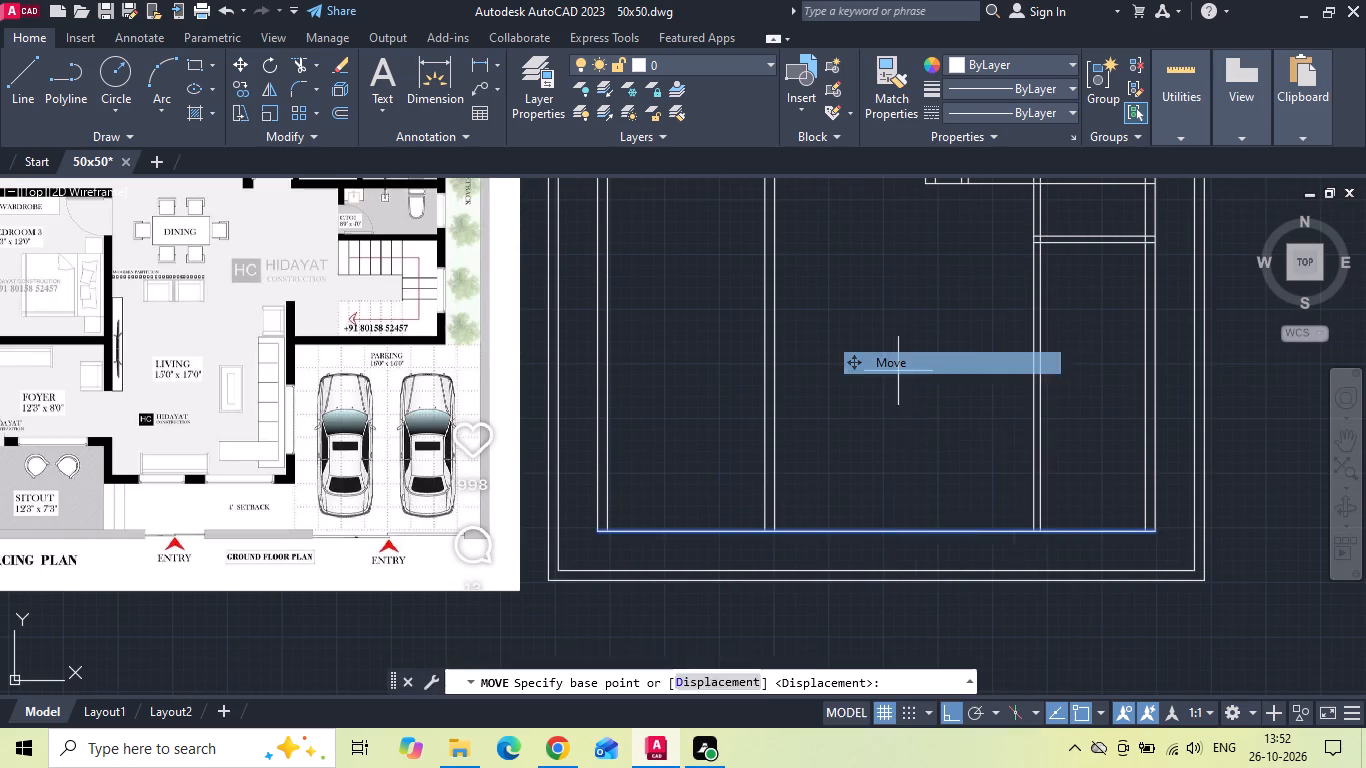
drag(907, 426, 907, 408)
text(12)
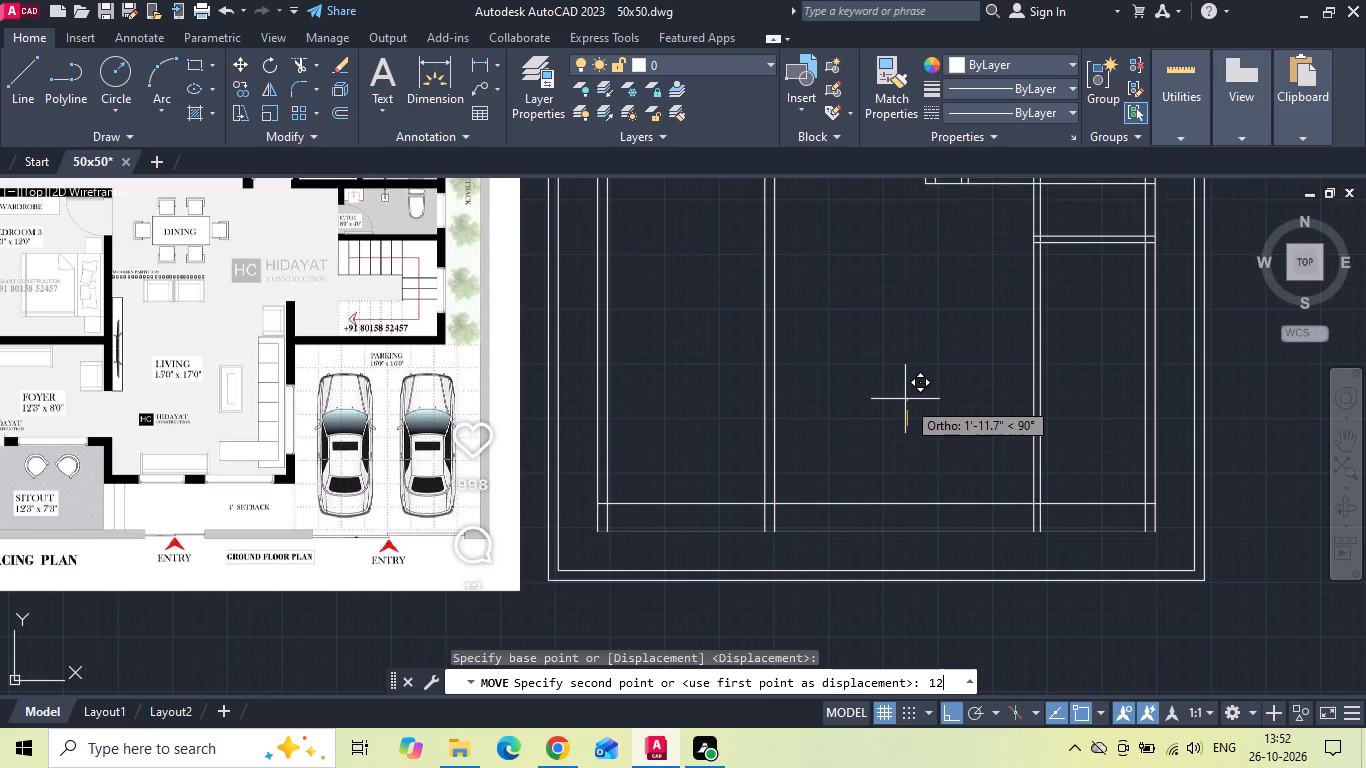
key(space)
Save the drawing.
key(ctrl+s)
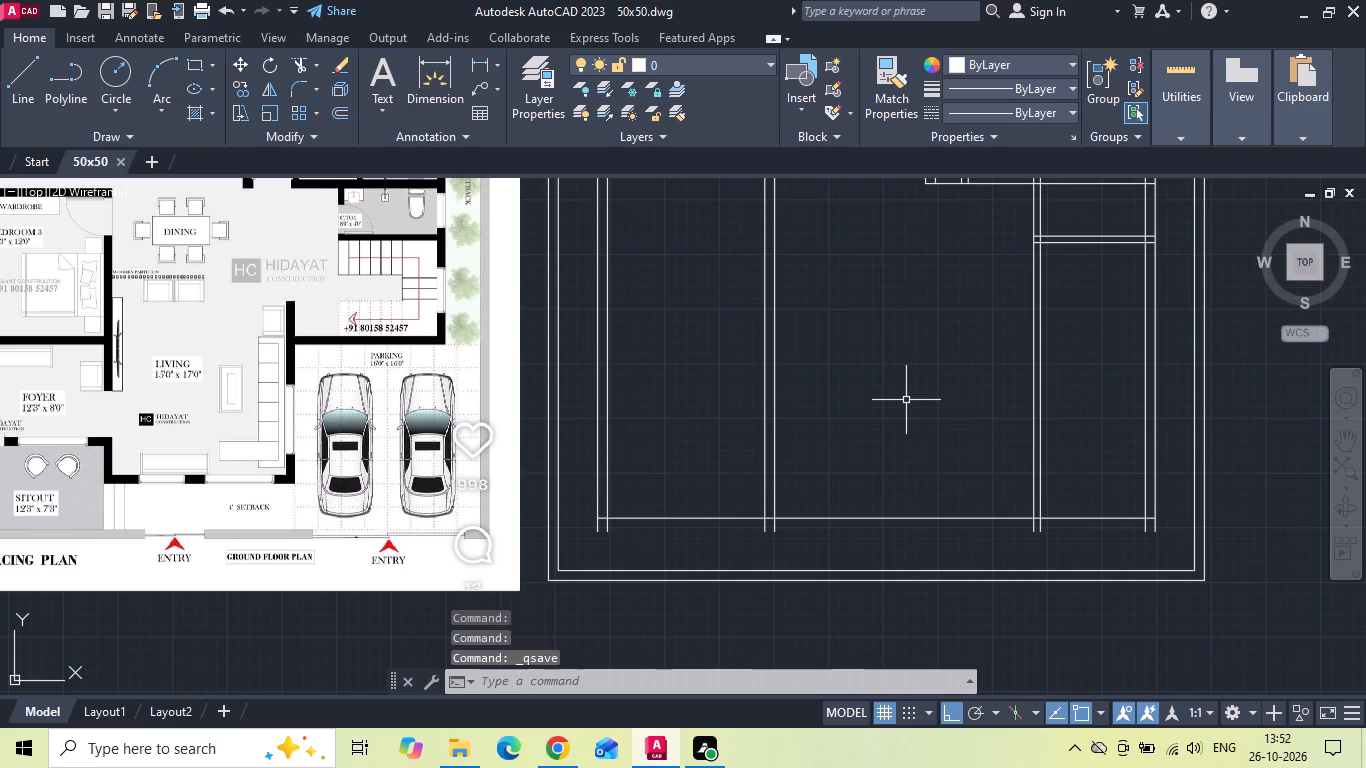
Offset the bottom outer line of the house 9" up to form the front wall.
text(o 9)
key(space)
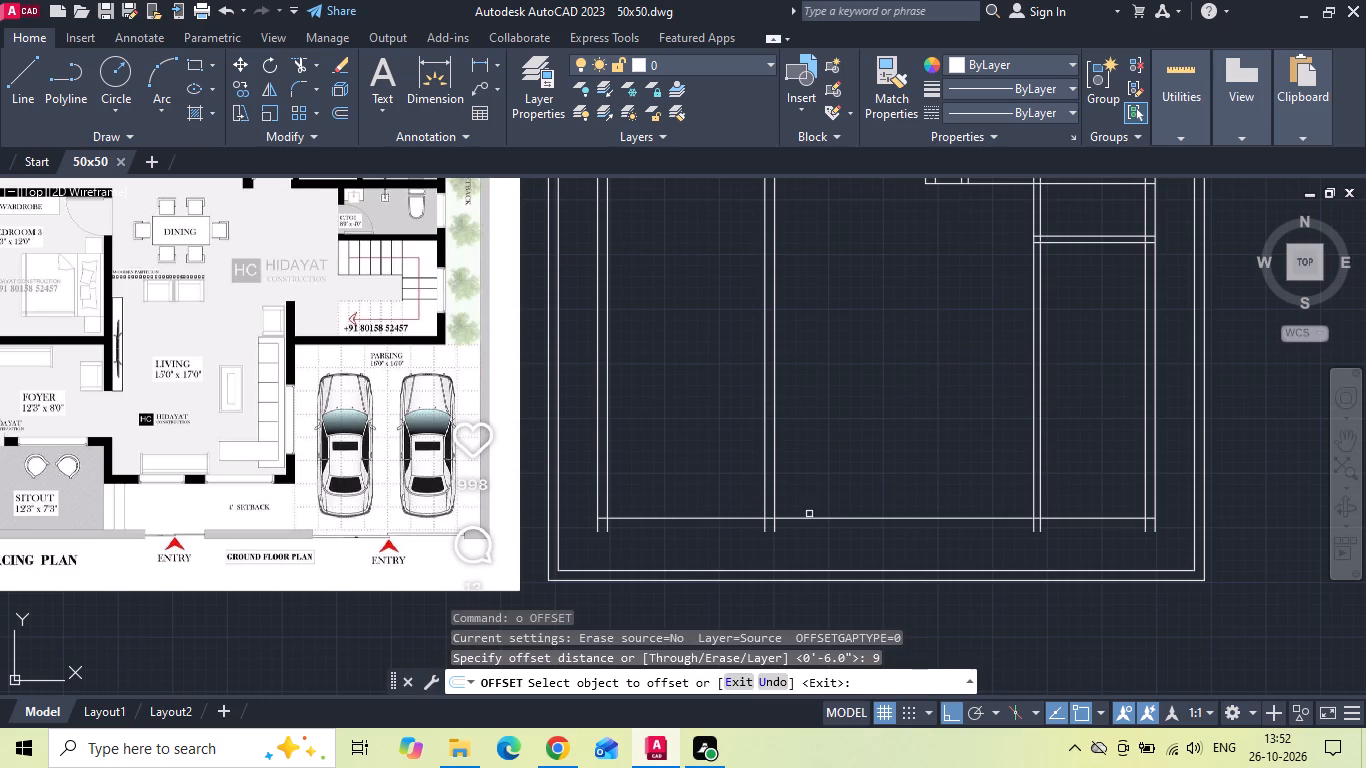
drag(807, 516, 816, 492)
click(842, 425)
key(Escape)
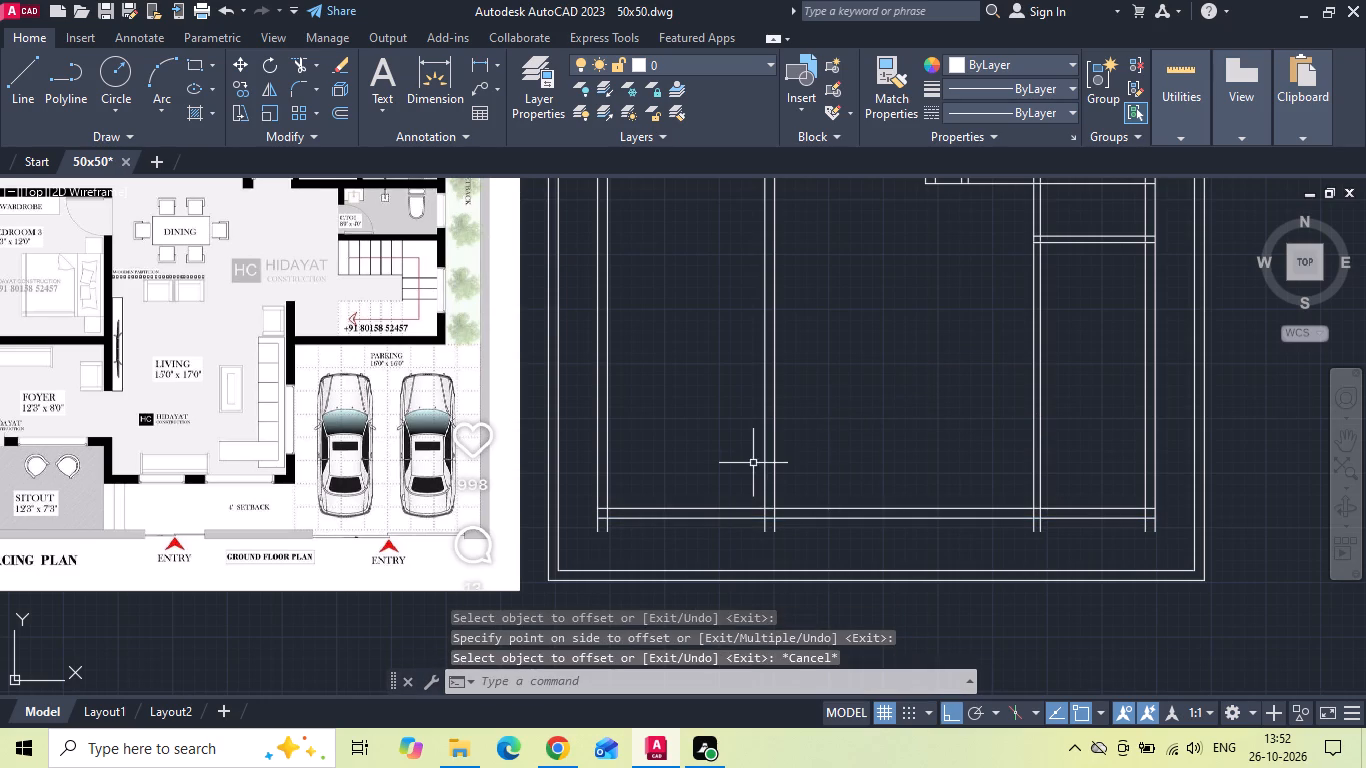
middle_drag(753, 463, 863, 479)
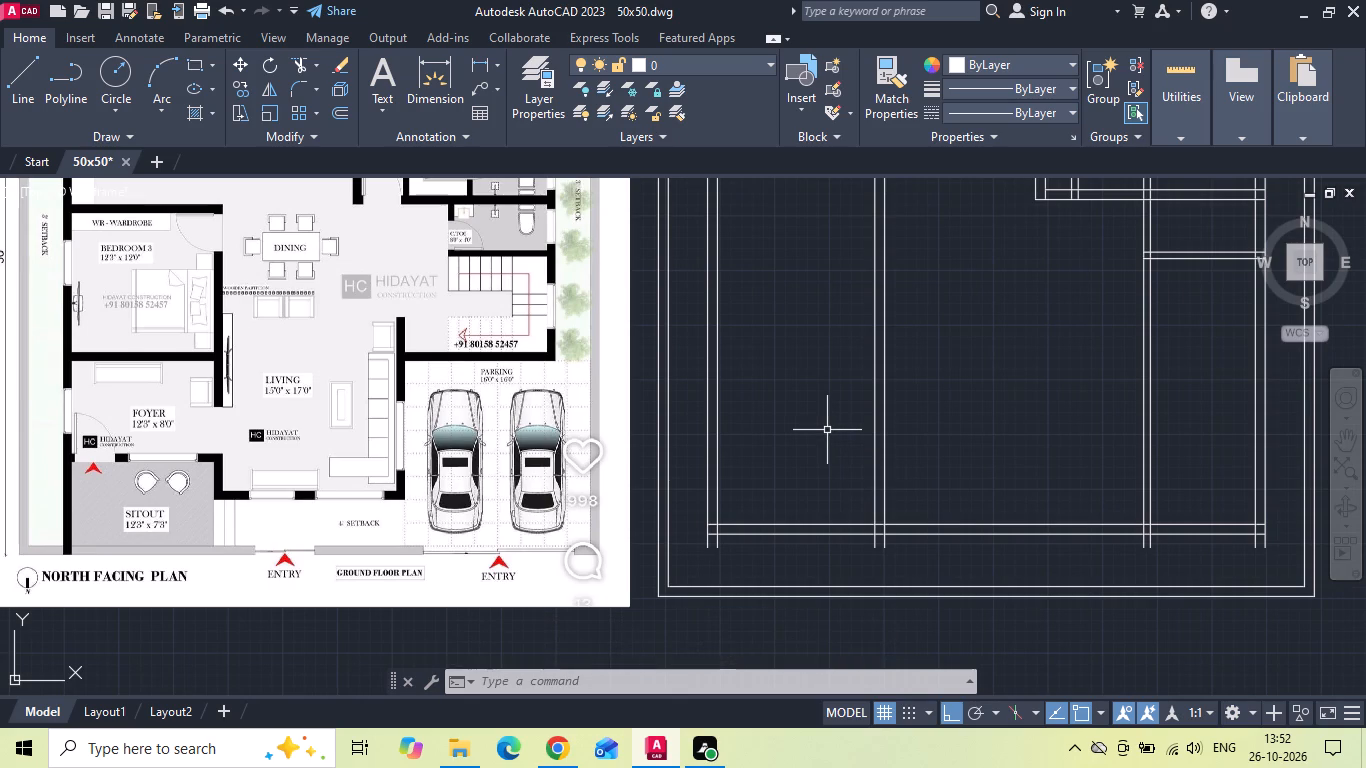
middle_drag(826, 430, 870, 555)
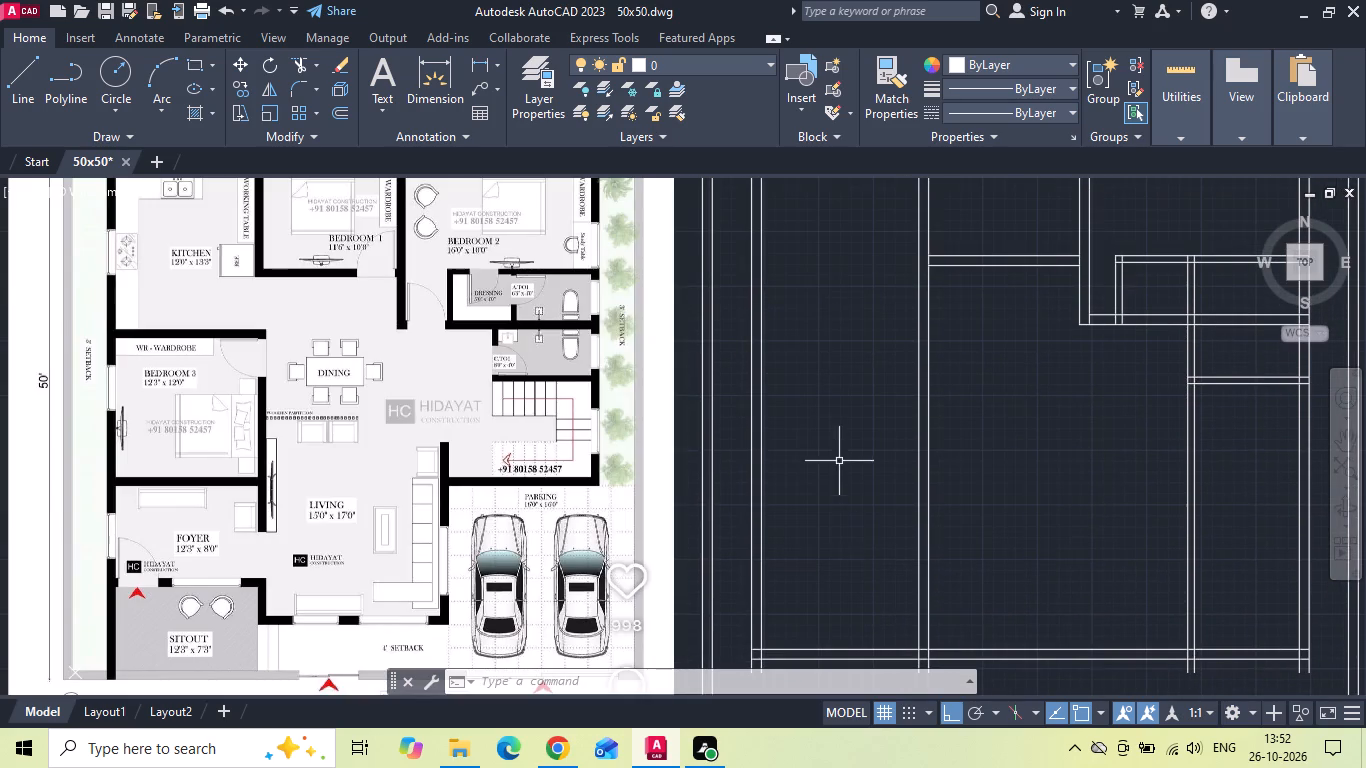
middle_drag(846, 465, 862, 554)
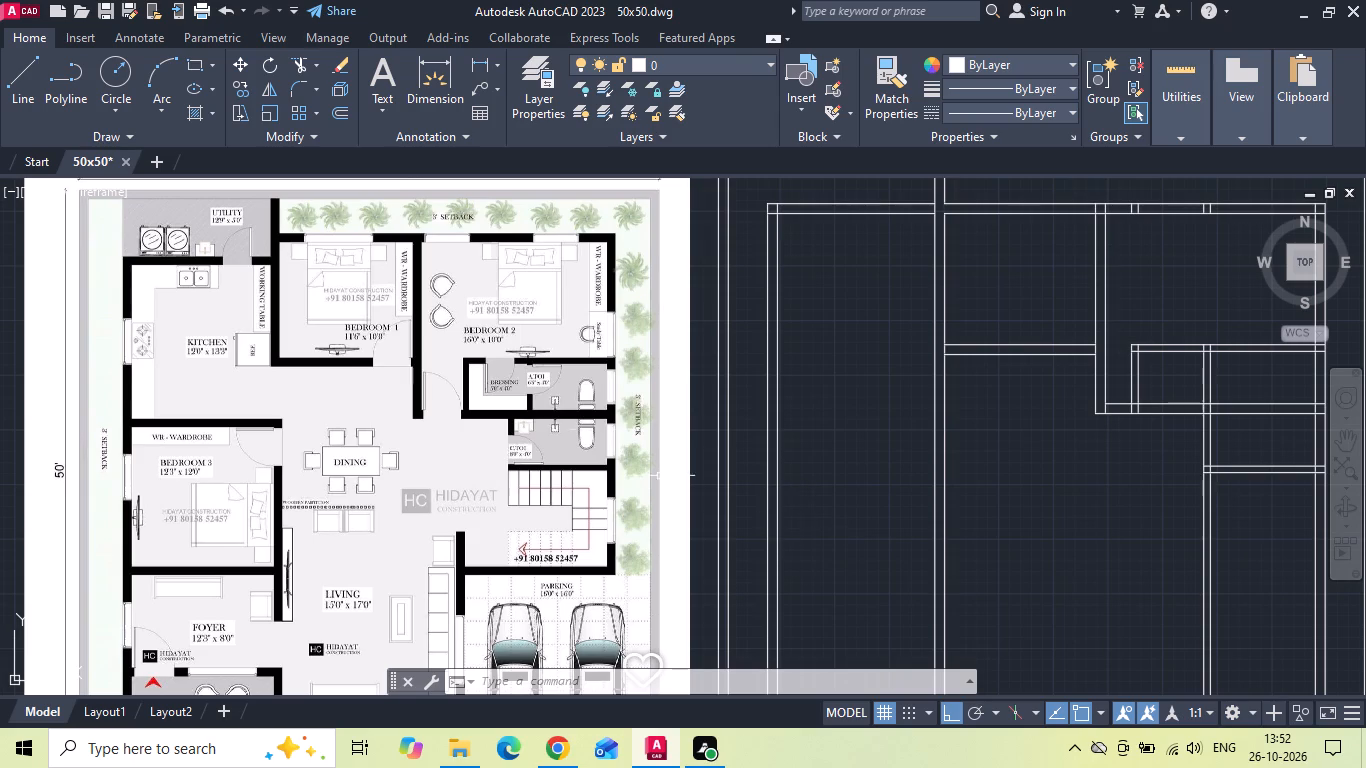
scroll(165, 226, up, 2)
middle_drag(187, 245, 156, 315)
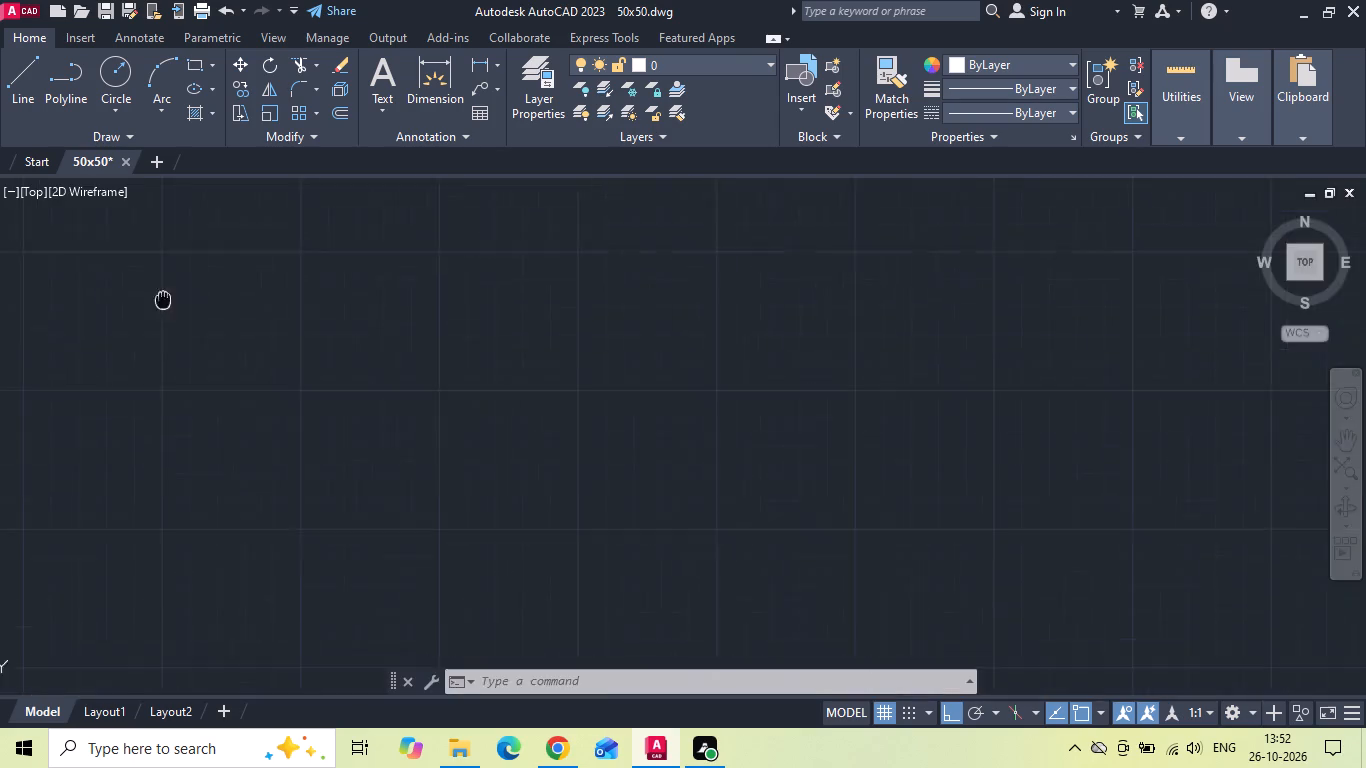
Offset the inner plot boundary rectangle 5' inward as a guide for the utility depth.
middle_drag(156, 315, 122, 371)
key(o)
key(space)
text(5')
key(Return)
scroll(7, 349, down, 2)
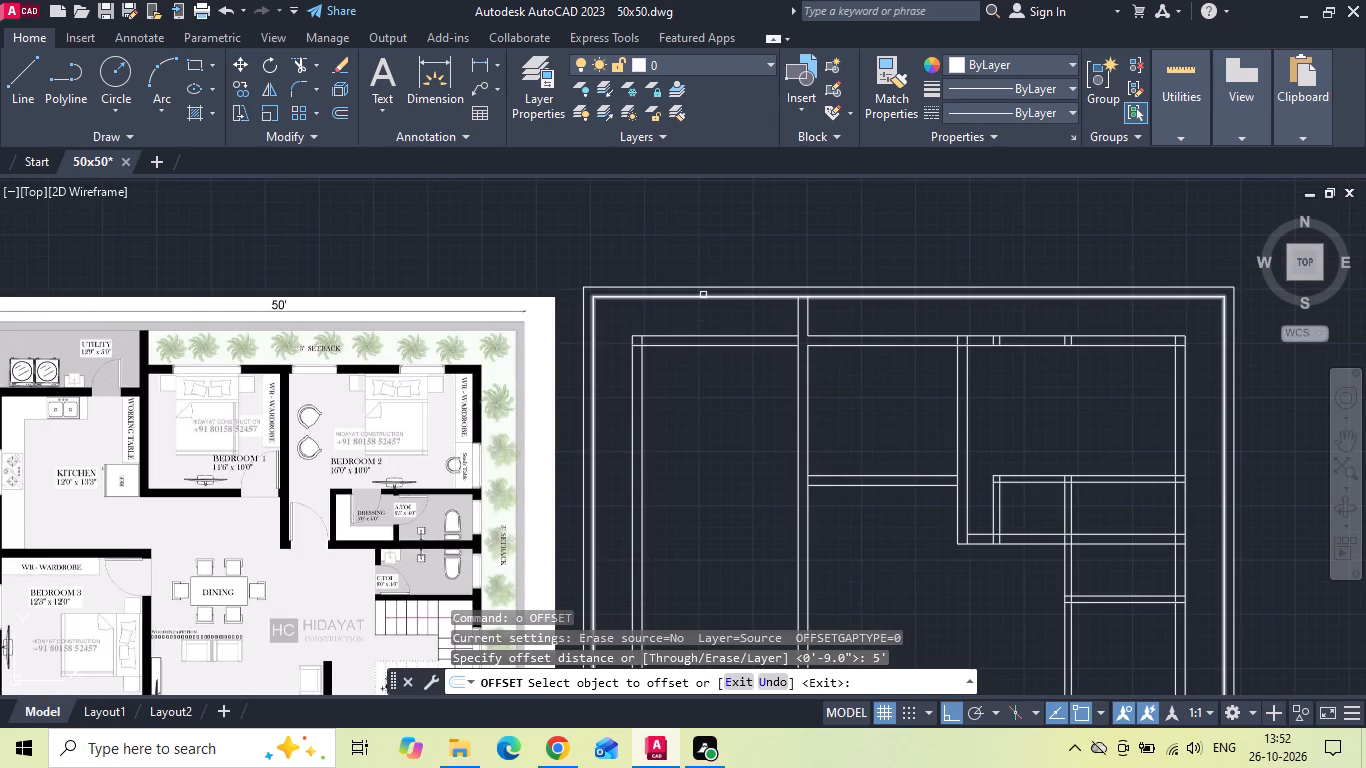
click(703, 295)
click(690, 394)
key(Escape)
Move the two lines of the kitchen's upper wall down onto the 5' guide line.
scroll(725, 337, up, 1)
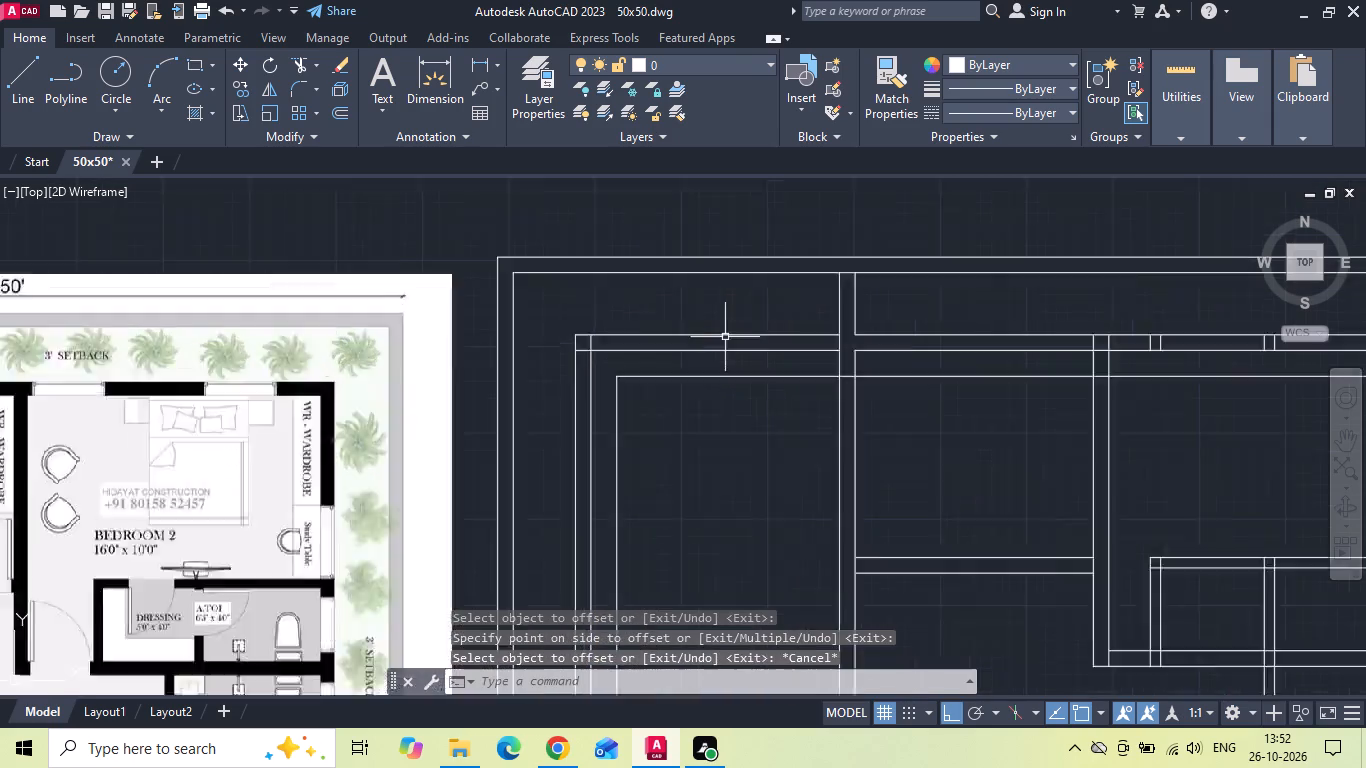
scroll(725, 337, up, 1)
drag(762, 318, 747, 355)
click(707, 387)
right_click(731, 296)
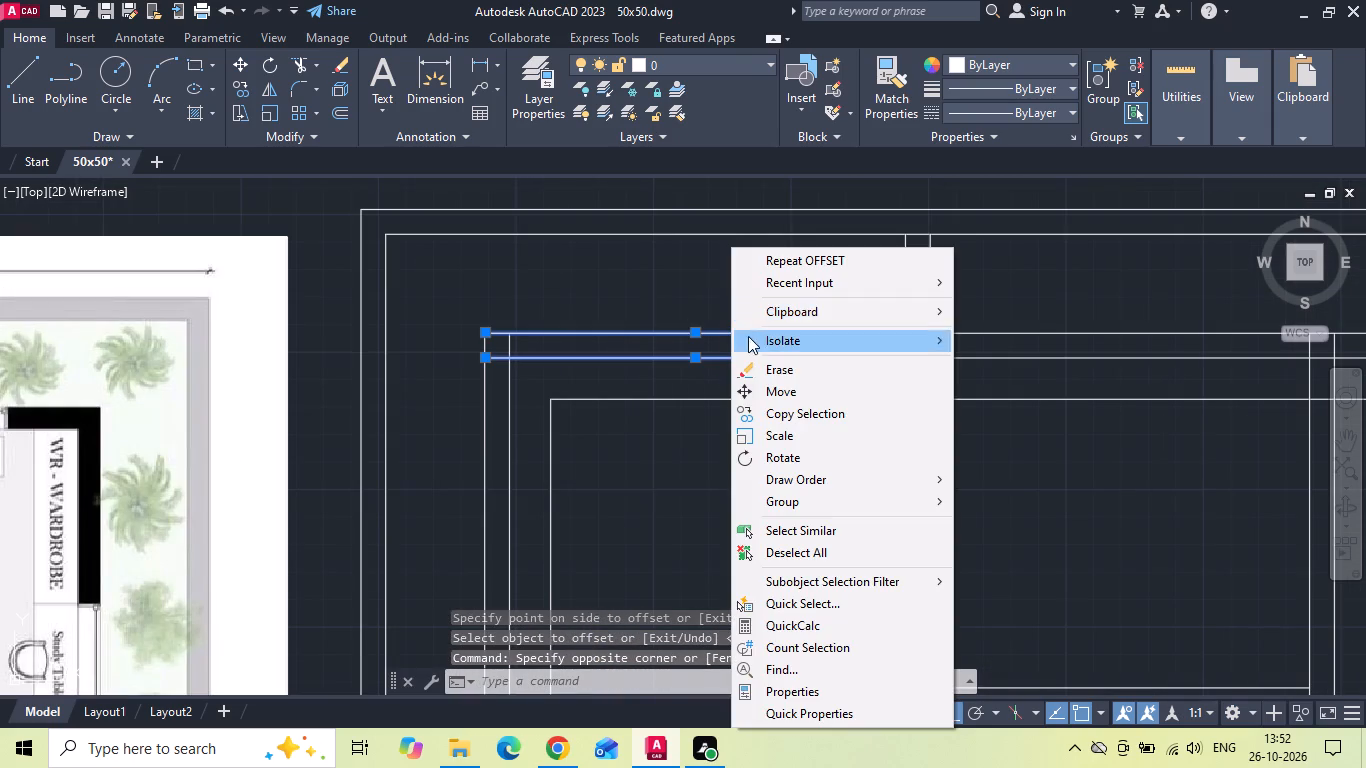
click(759, 388)
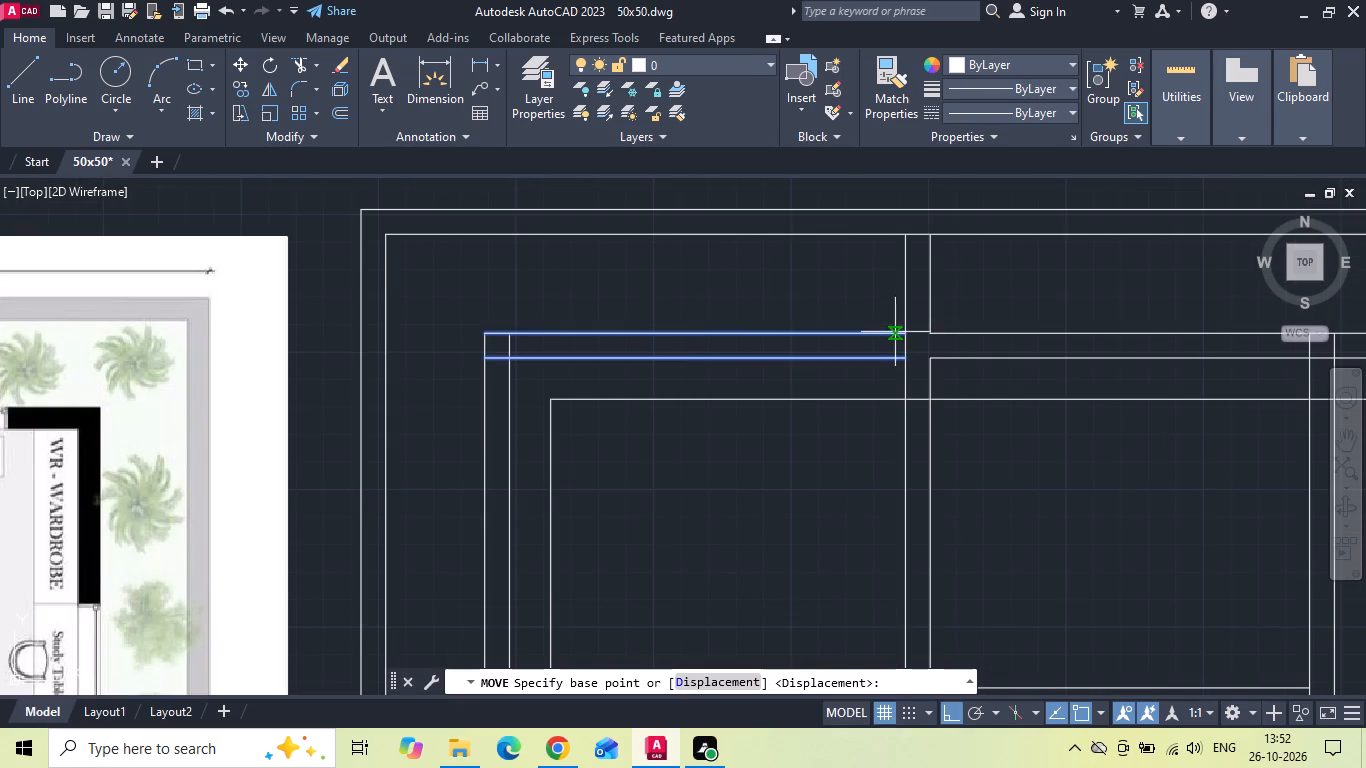
click(908, 333)
click(910, 399)
Erase the 5' guide rectangle.
drag(1056, 381, 1029, 432)
click(1021, 450)
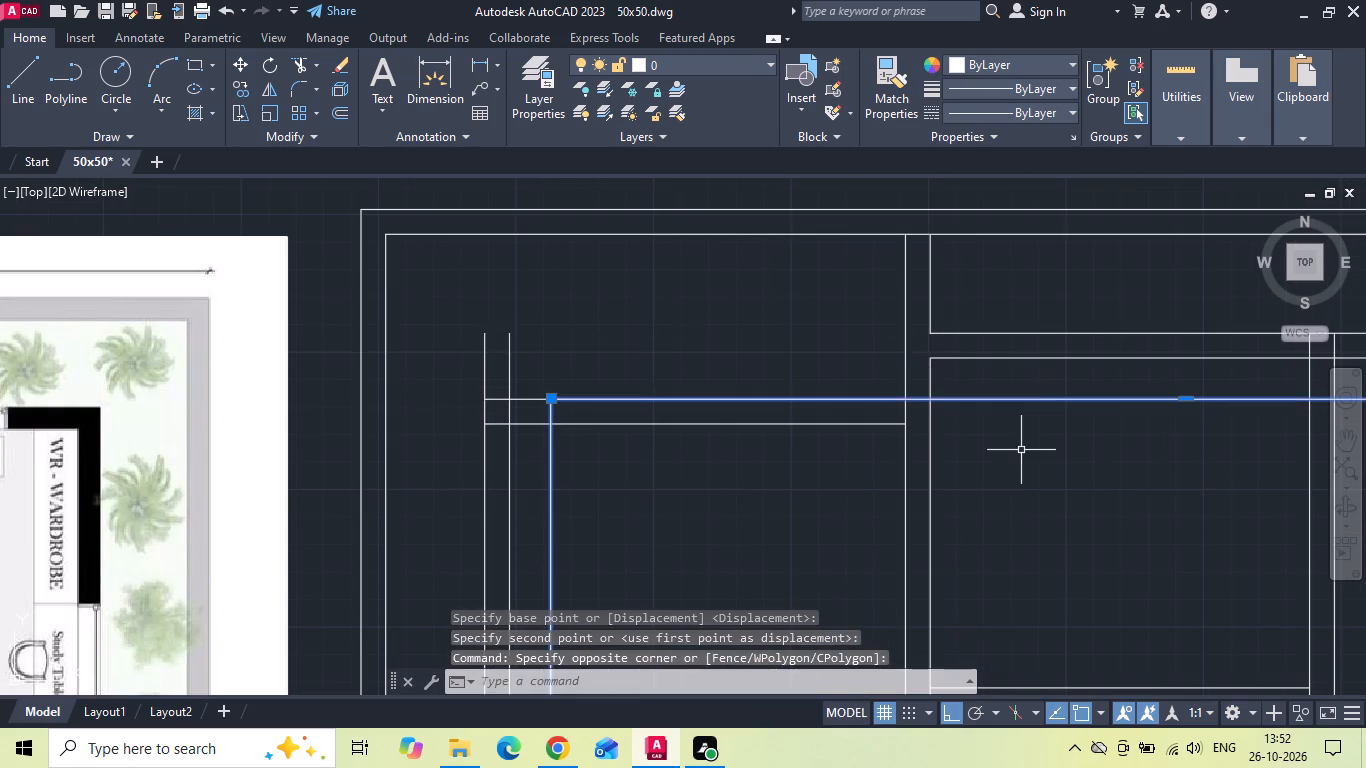
key(Delete)
Measure the distance from the kitchen's upper wall to the inner boundary line with a linear dimension.
click(479, 71)
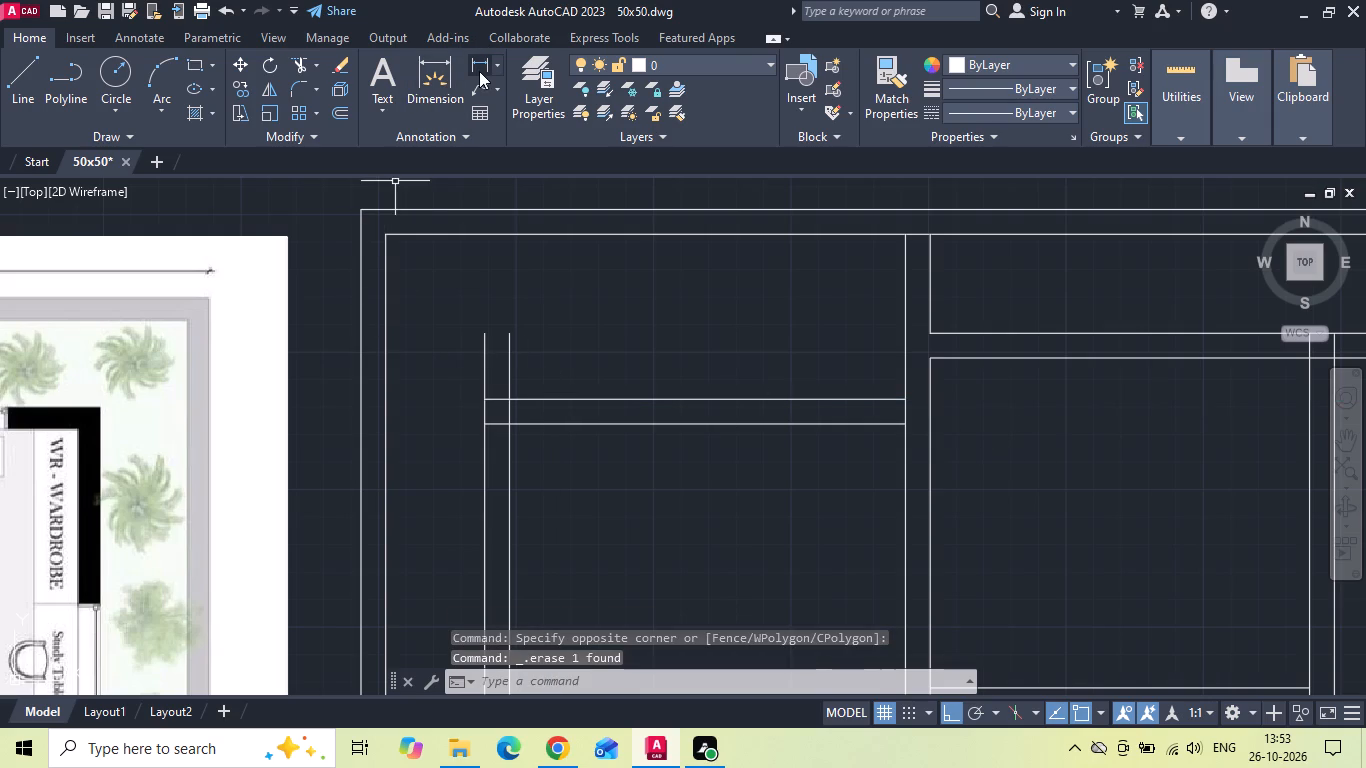
click(607, 408)
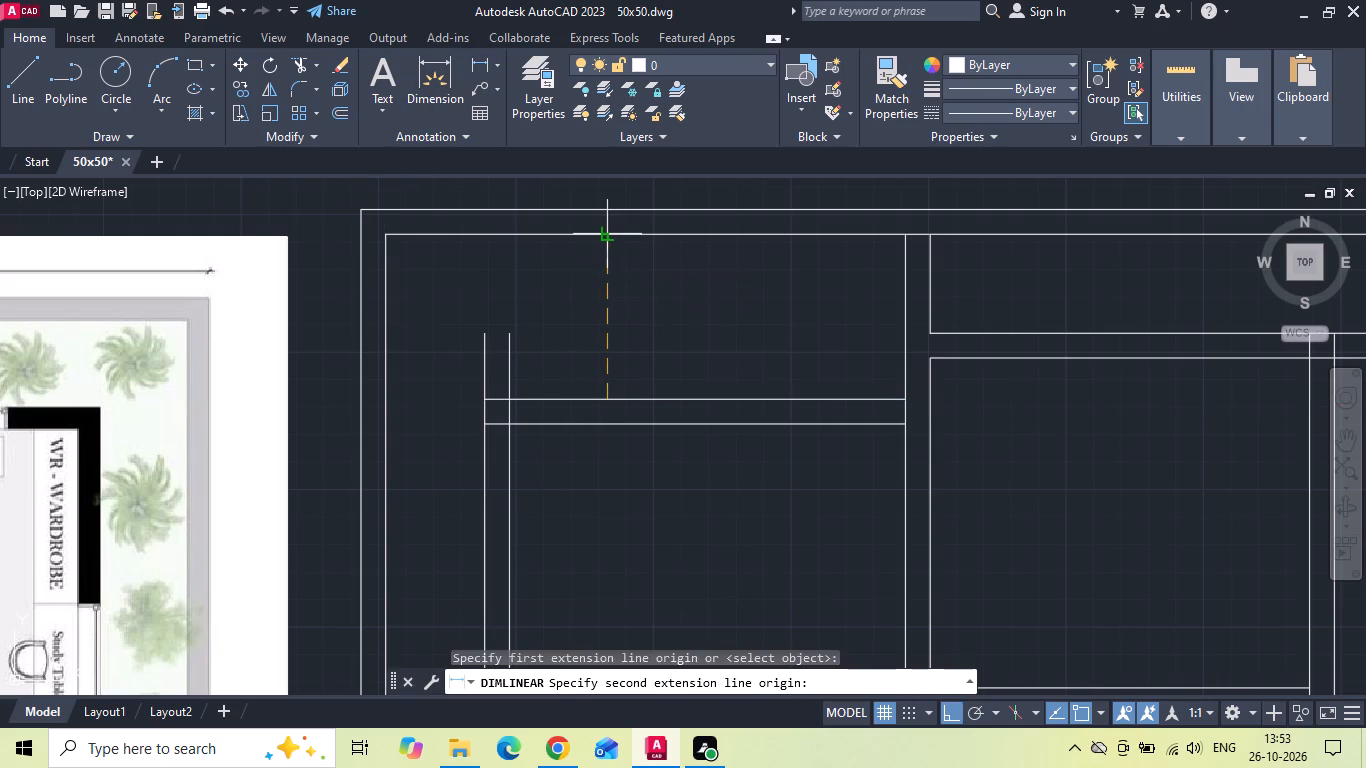
click(613, 235)
key(Escape)
Trim the left outer wall lines that project above the kitchen's upper wall.
scroll(693, 260, down, 2)
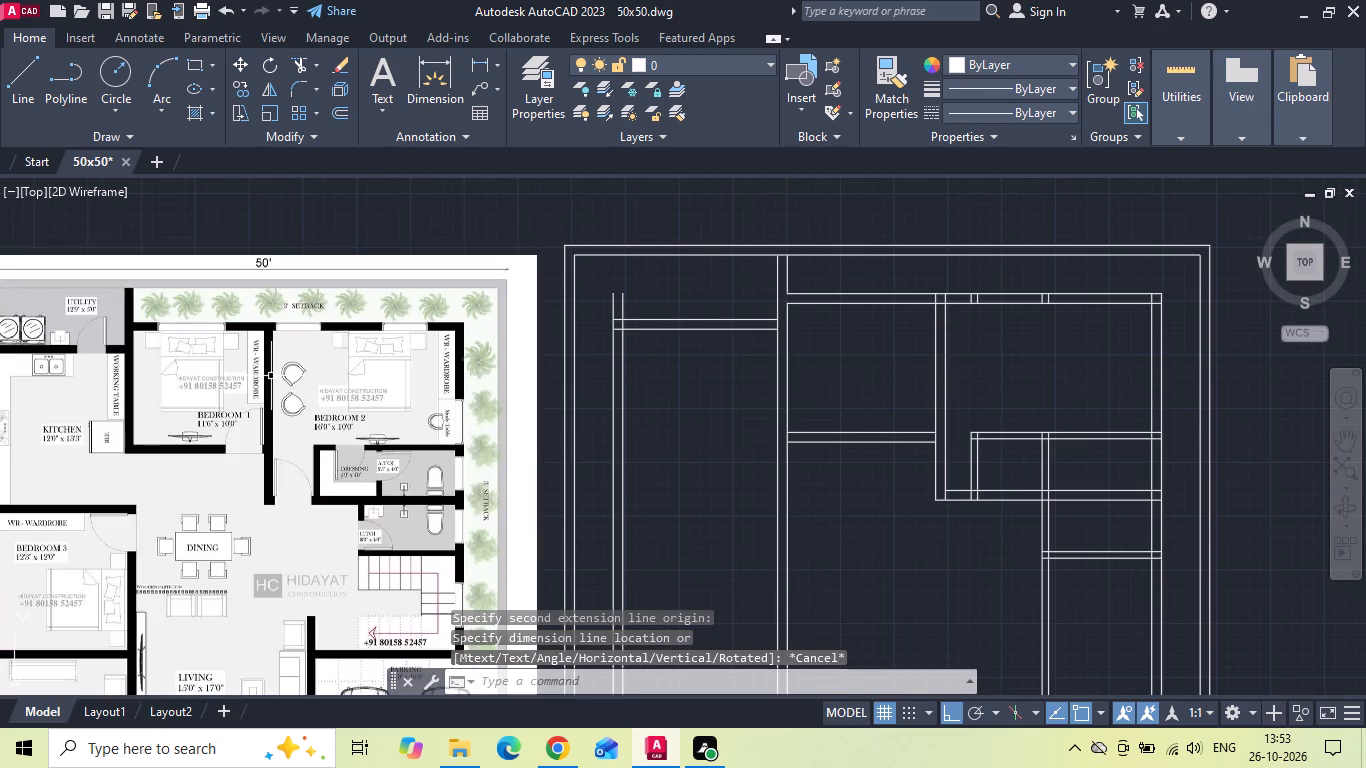
text(tr)
key(space)
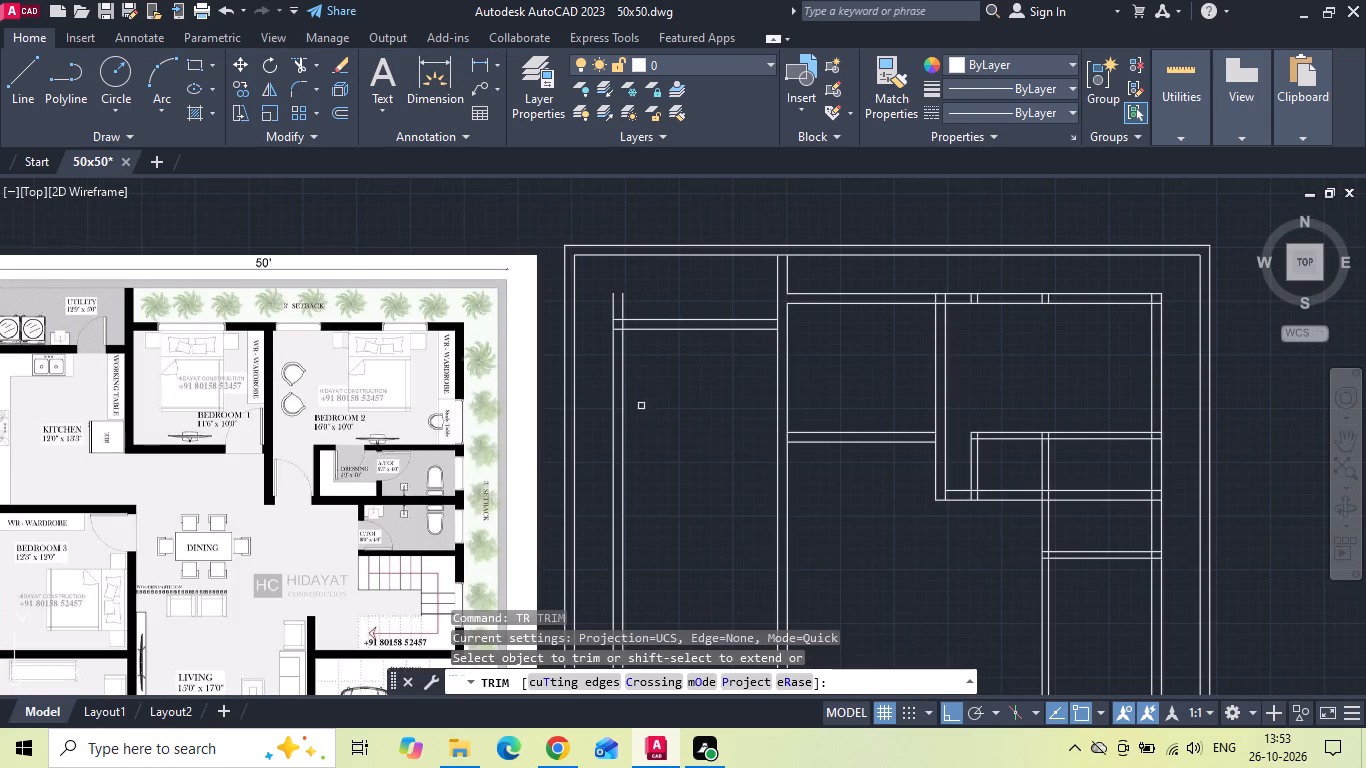
scroll(605, 319, up, 2)
drag(606, 308, 726, 273)
scroll(773, 312, down, 1)
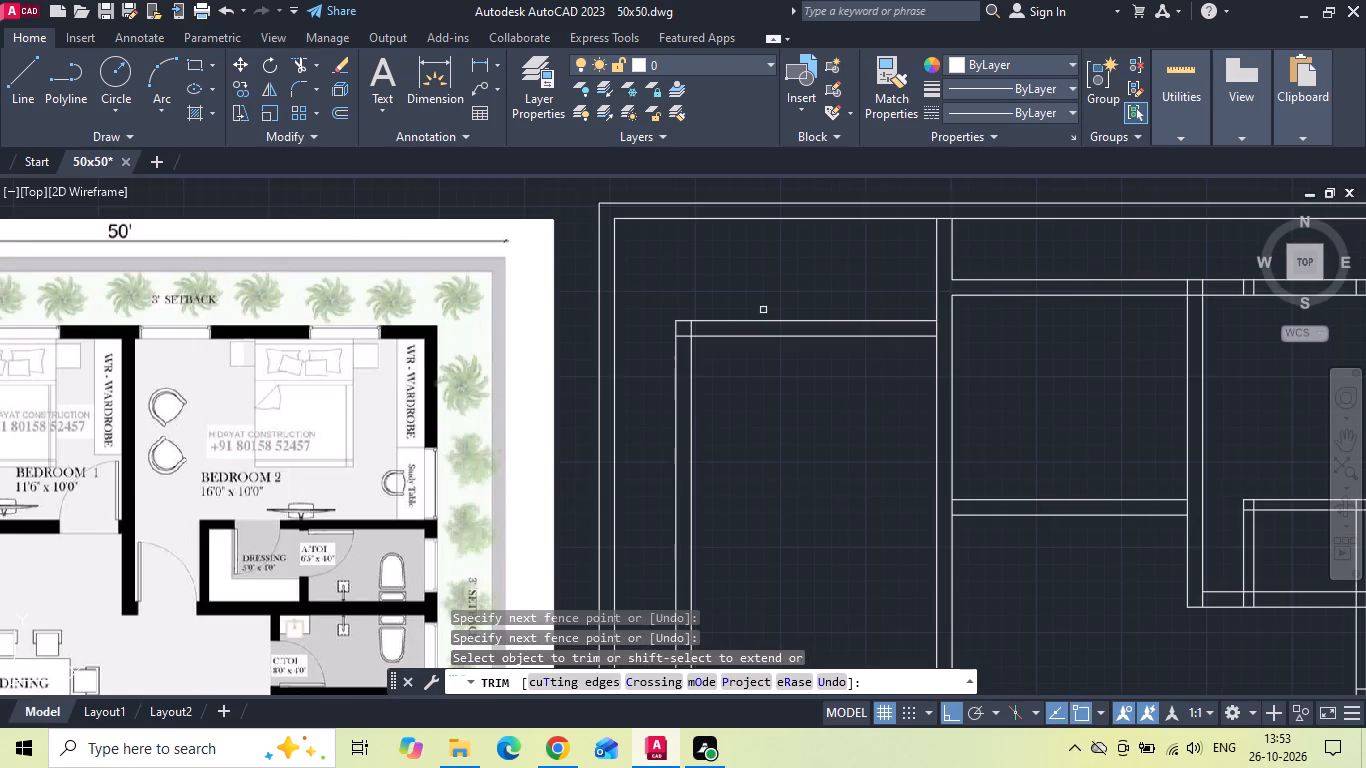
key(Escape)
Offset the inner line of the kitchen's upper wall 13'3" down to set the kitchen's length.
scroll(763, 314, down, 2)
scroll(454, 424, up, 1)
scroll(353, 392, up, 2)
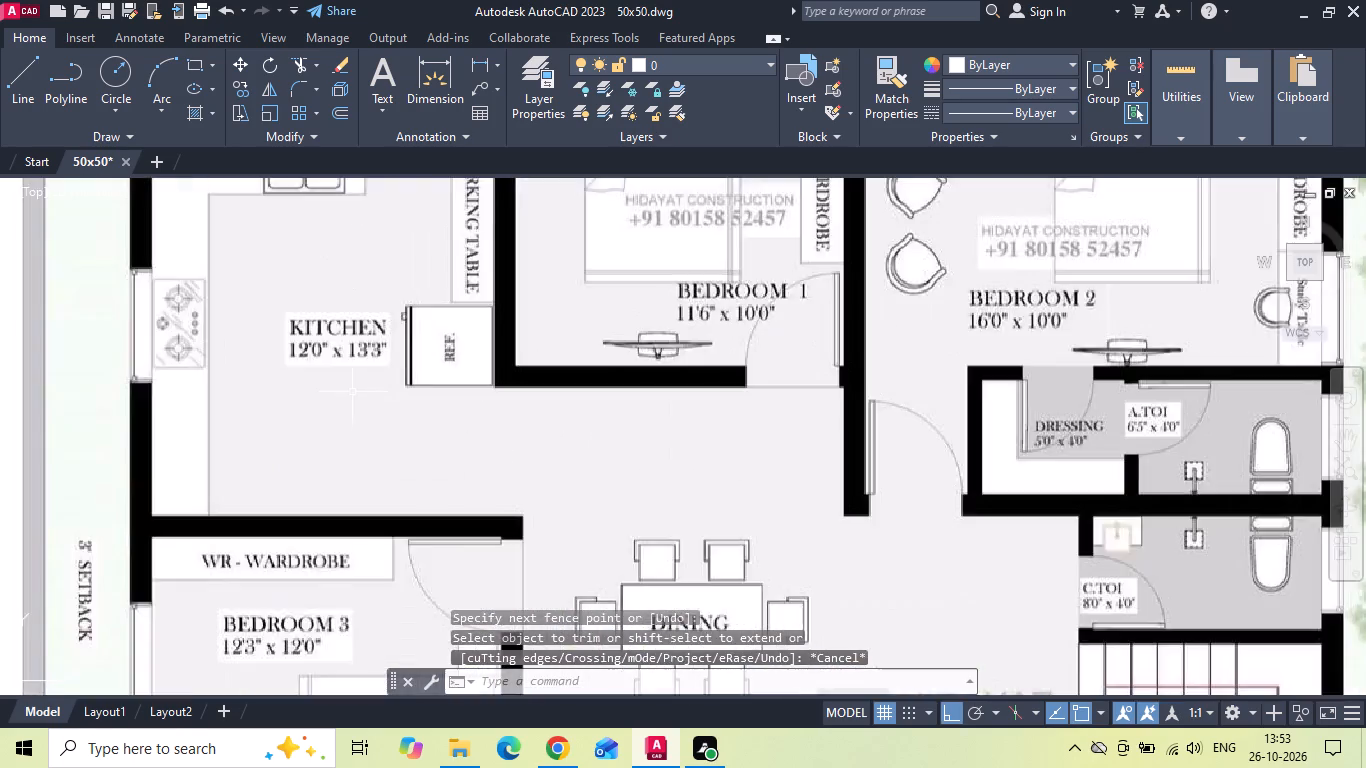
middle_drag(340, 399, 299, 496)
text(o)
key(space)
text(13)
key(apostrophe)
key(3)
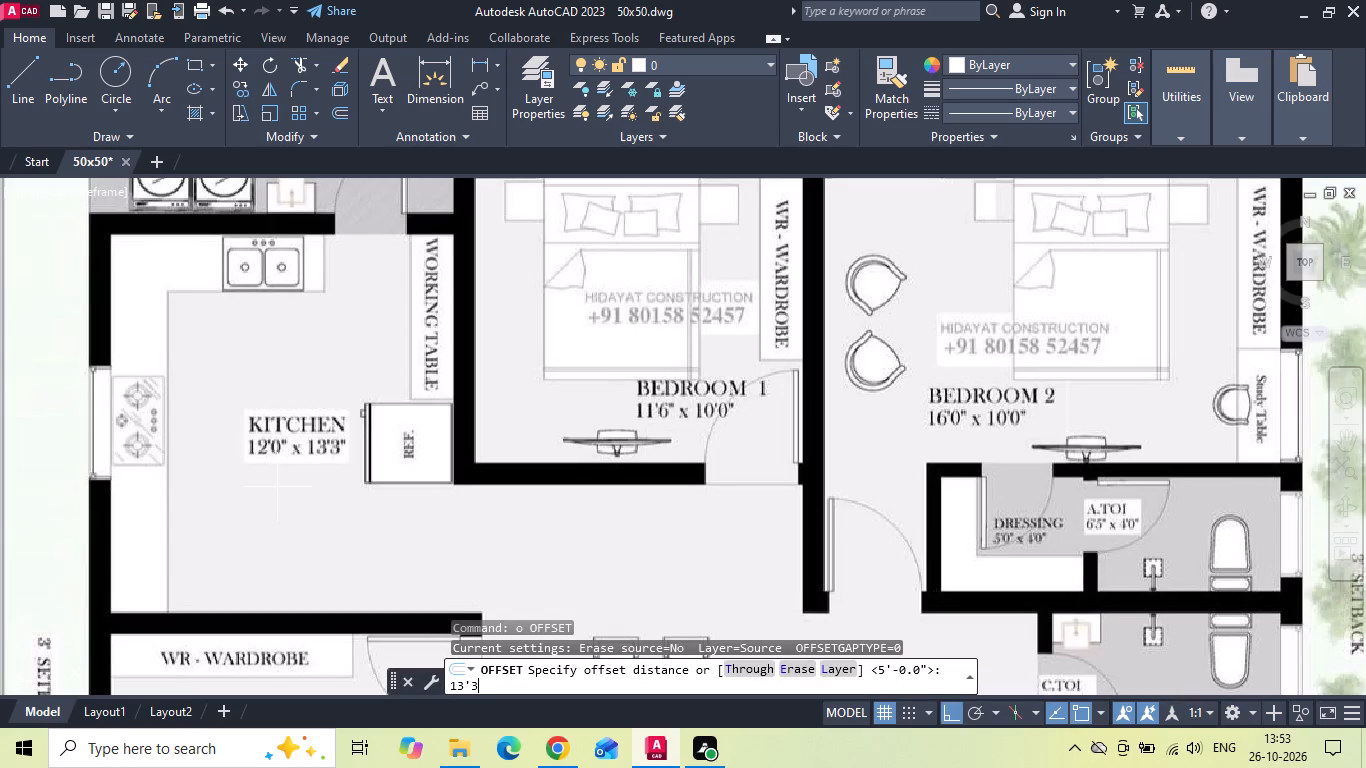
scroll(210, 386, down, 1)
middle_drag(826, 403, 672, 407)
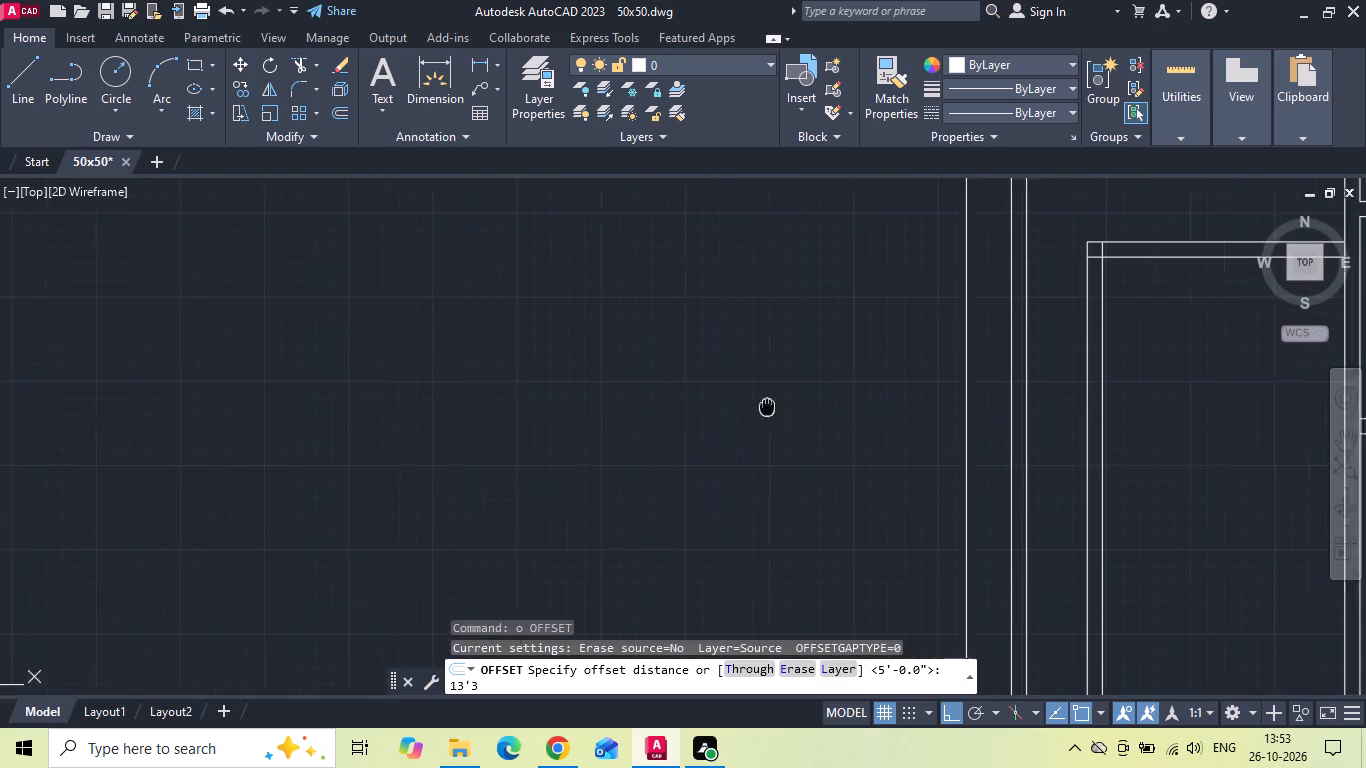
middle_drag(672, 407, 358, 409)
key(space)
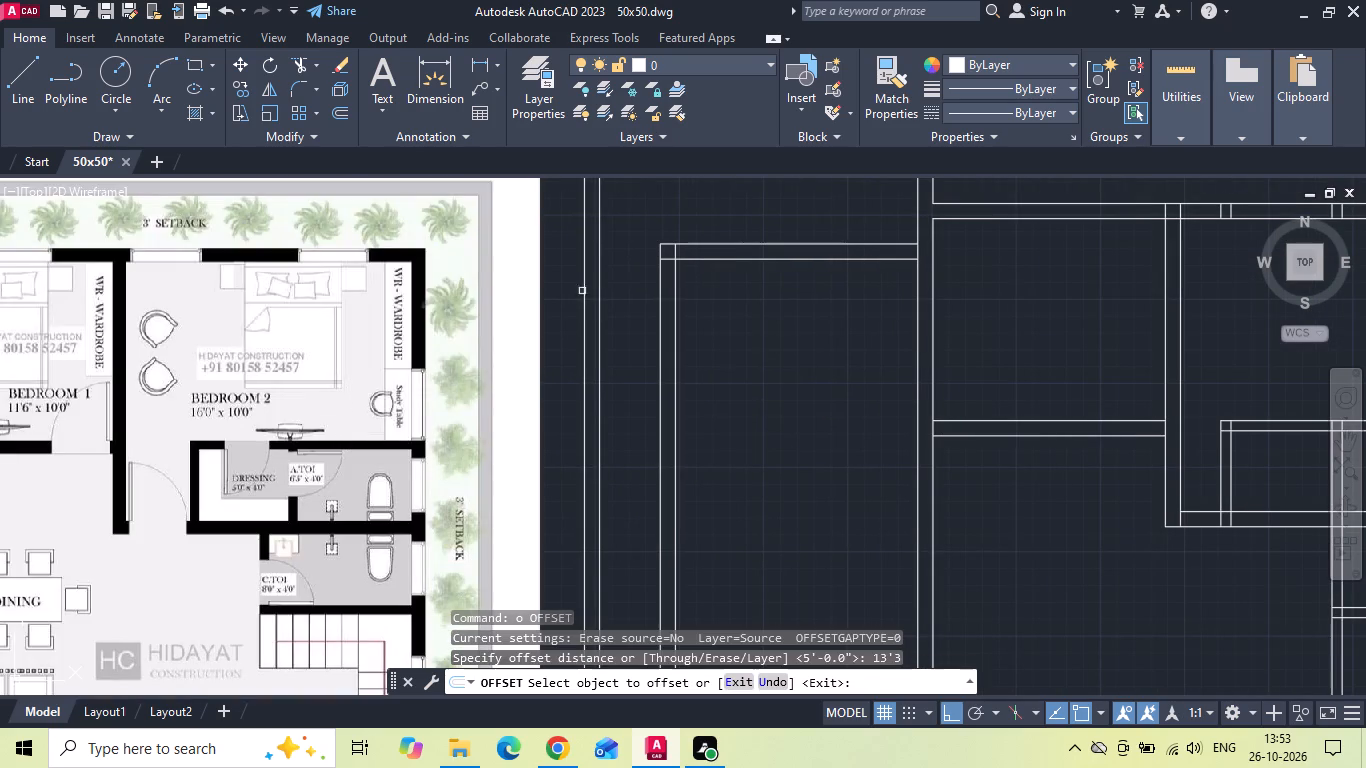
drag(696, 261, 704, 288)
drag(717, 362, 737, 366)
scroll(899, 425, down, 1)
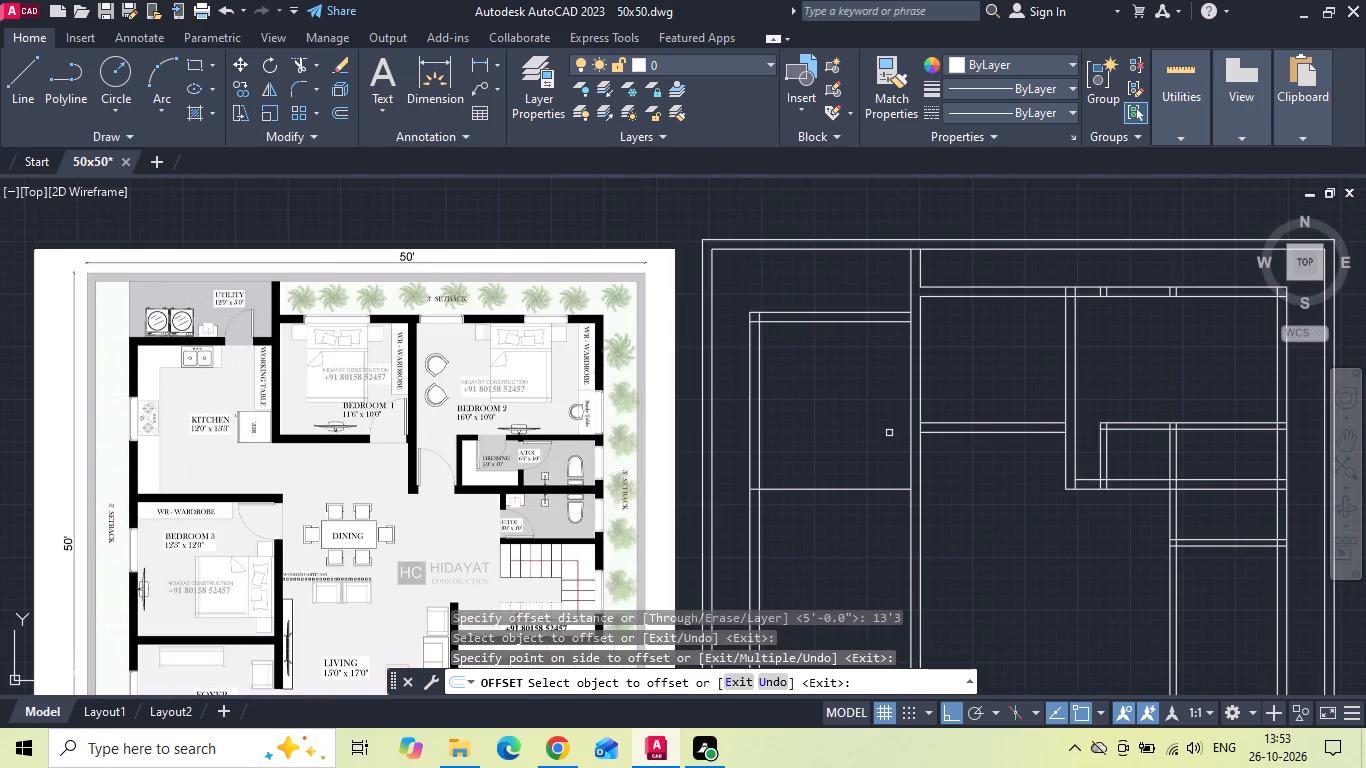
key(Escape)
Offset the kitchen's lower line 9" down to form the wall between kitchen and bedroom 3.
text(o)
key(space)
text(9)
key(space)
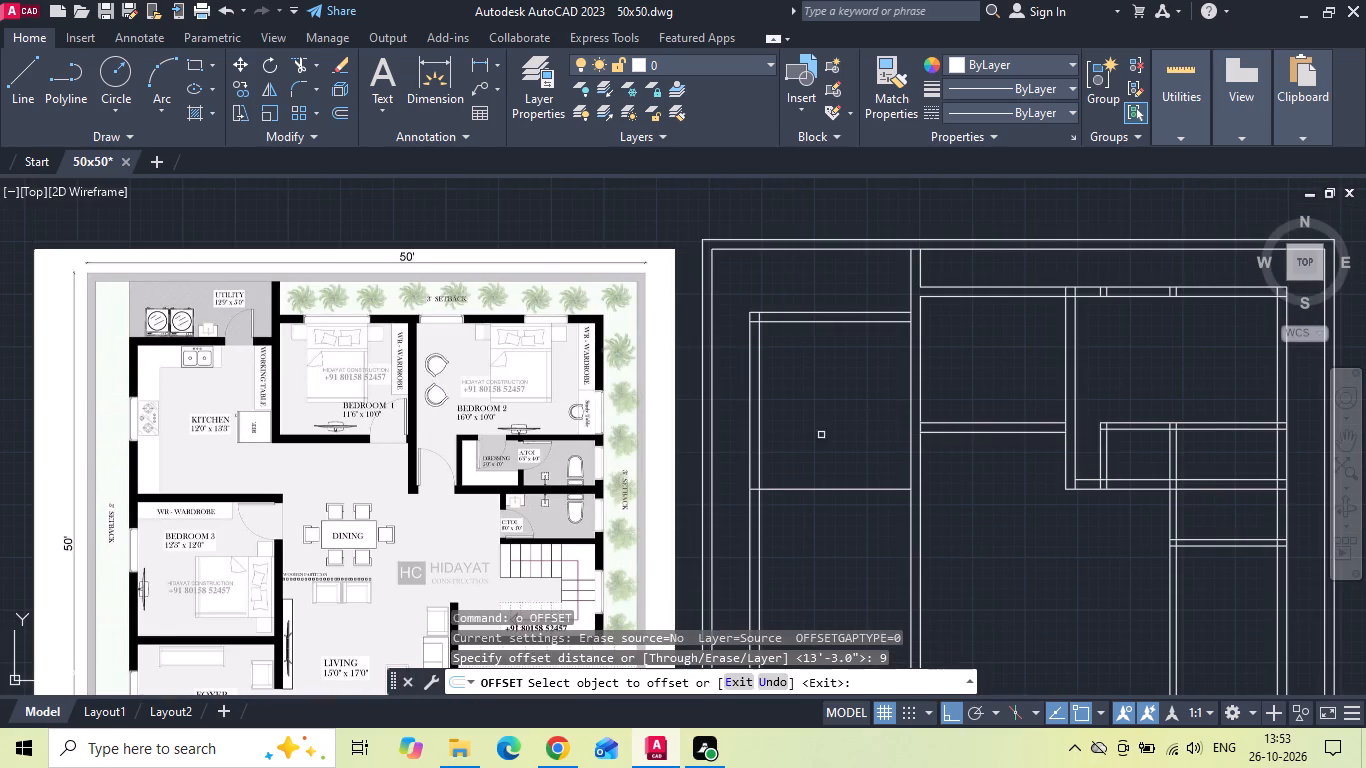
drag(764, 488, 768, 500)
click(771, 516)
middle_drag(760, 501, 750, 371)
key(Escape)
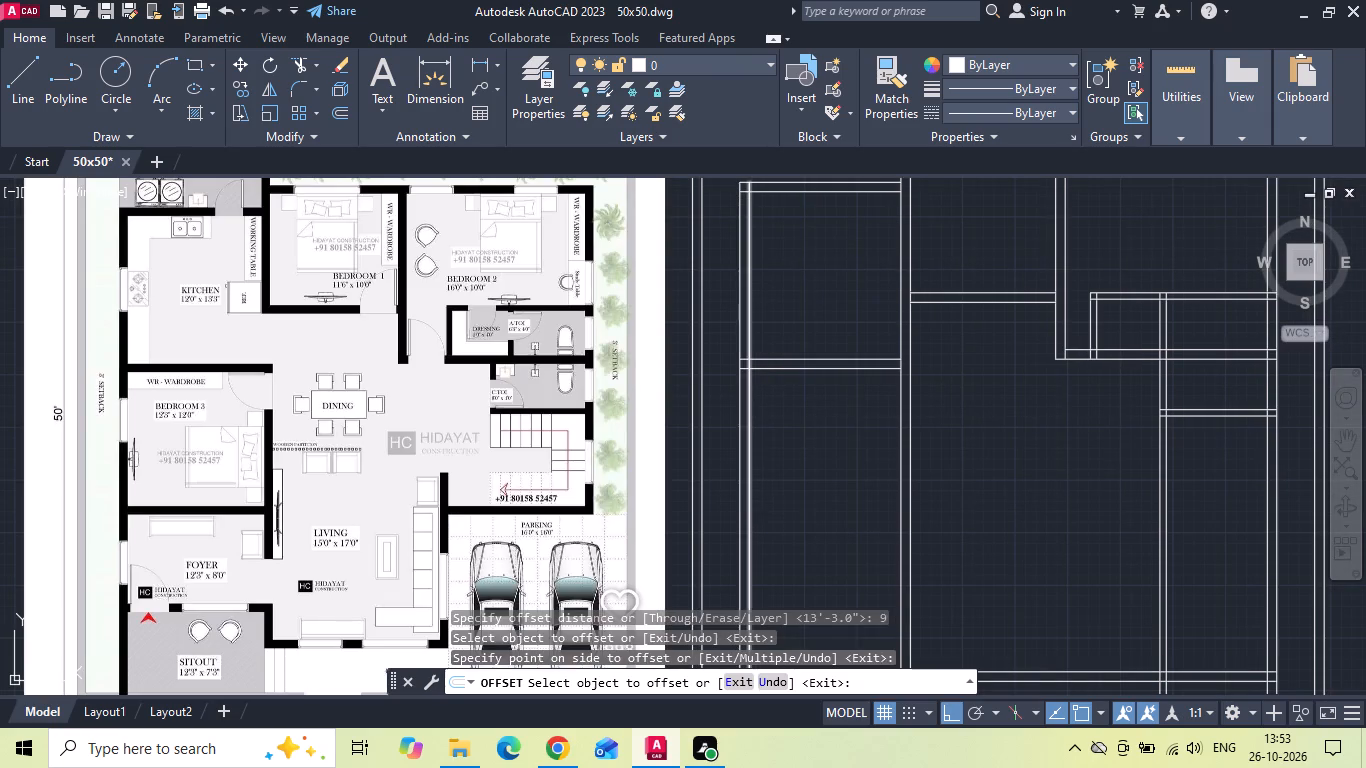
Offset the lower line of the kitchen–bedroom 3 wall 12' down to set bedroom 3's length.
text(o)
key(space)
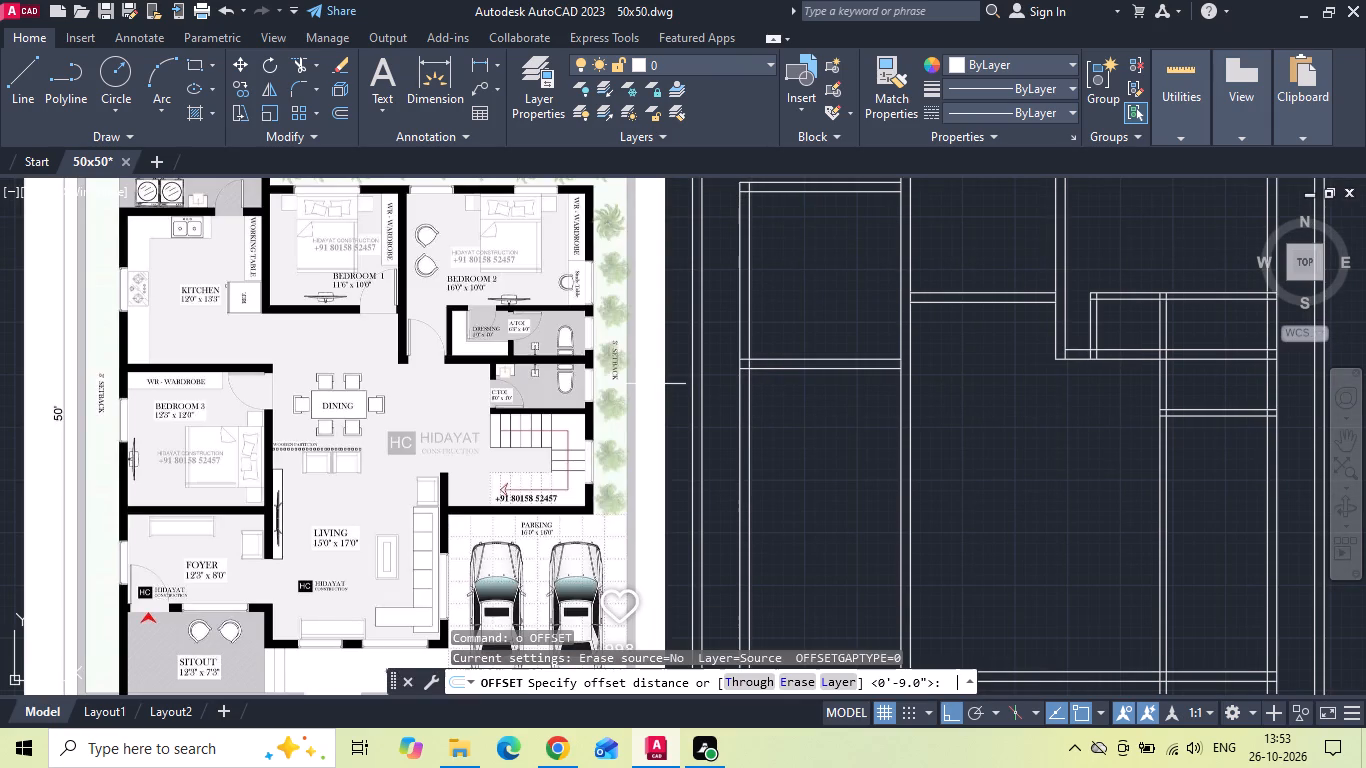
text(12)
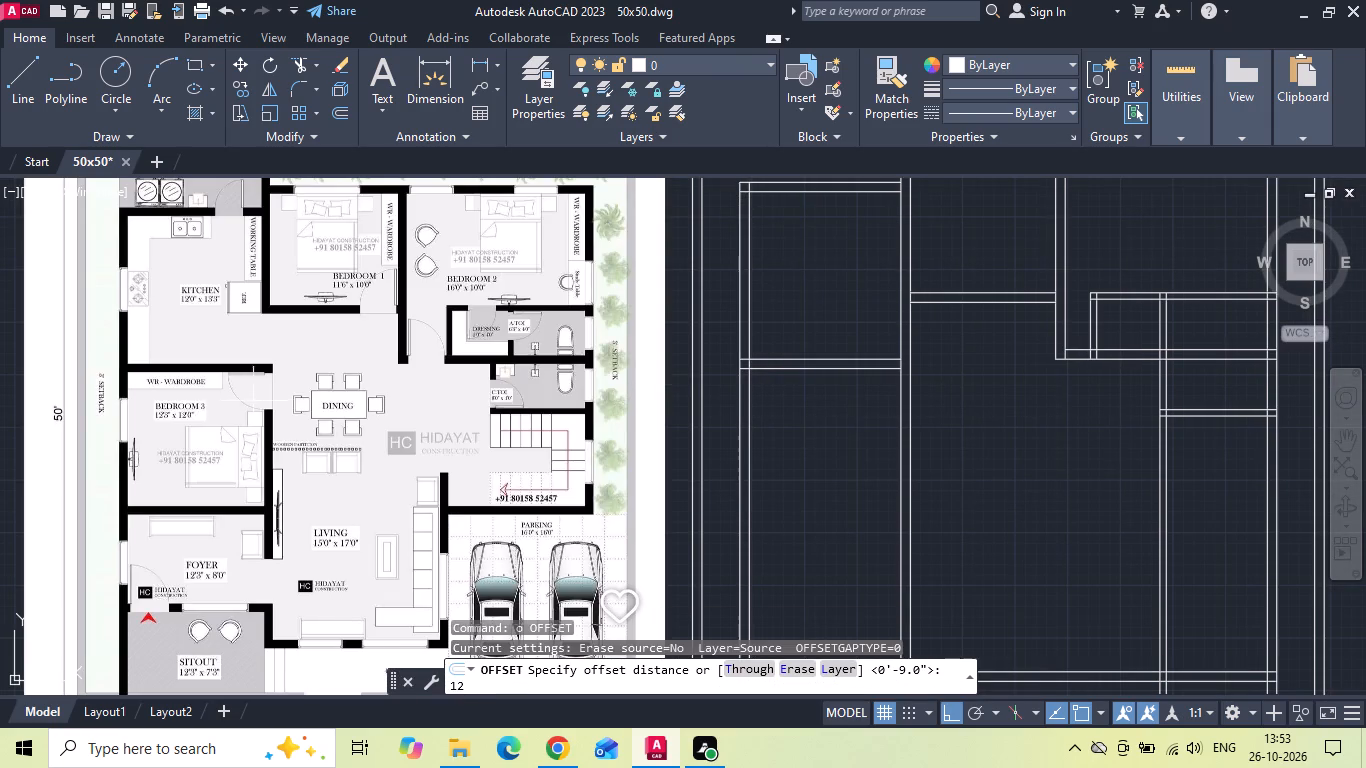
scroll(154, 429, up, 2)
text(')
key(space)
scroll(171, 422, down, 2)
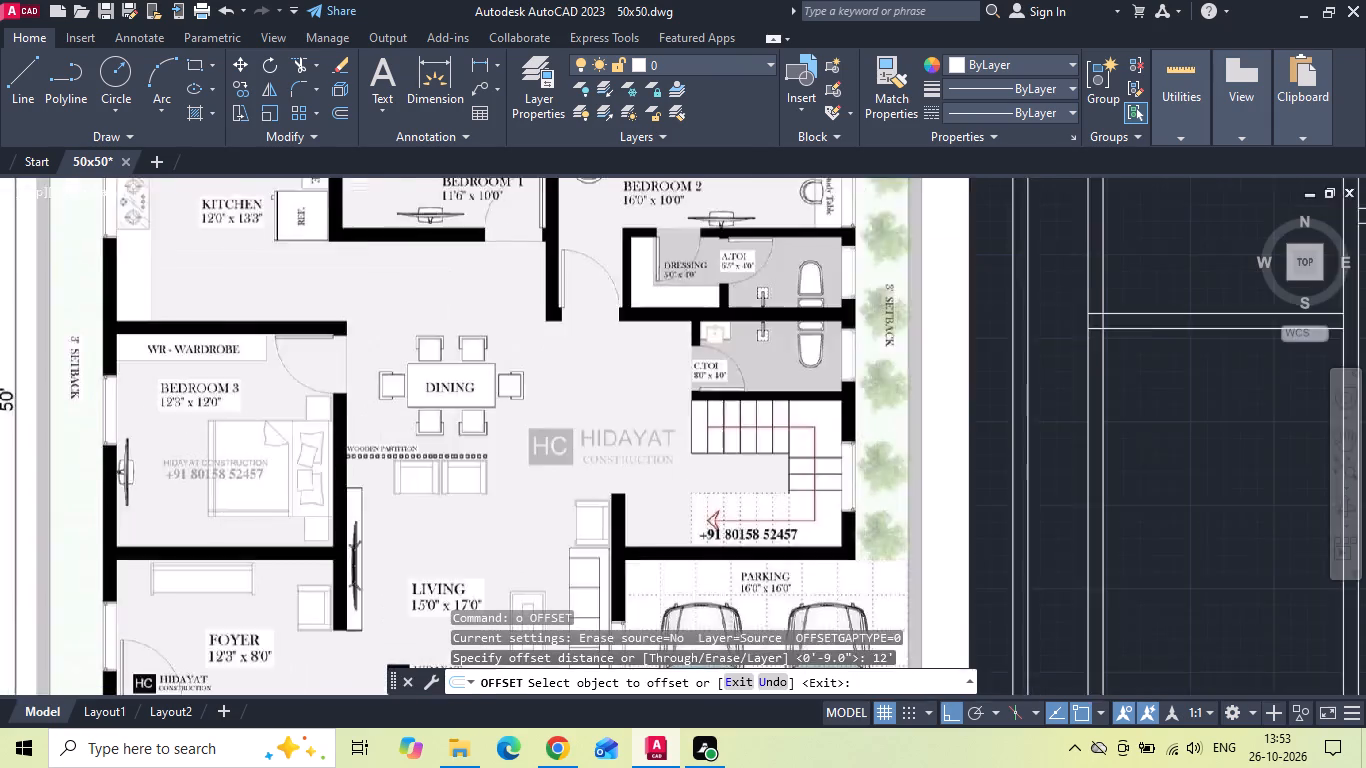
drag(821, 358, 813, 389)
click(790, 468)
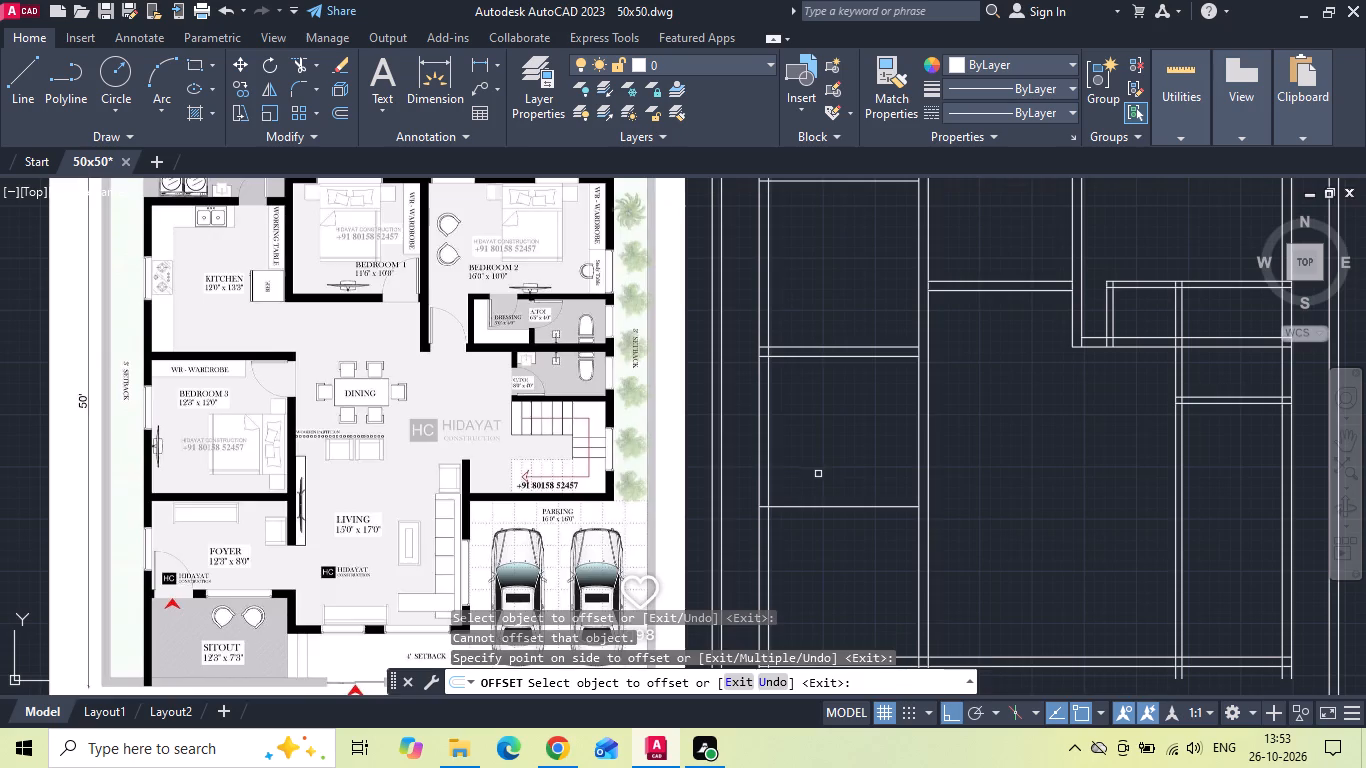
middle_drag(818, 474, 812, 430)
key(Escape)
Offset bedroom 3's lower line 9" down to form the wall between bedroom 3 and the foyer.
key(o)
key(space)
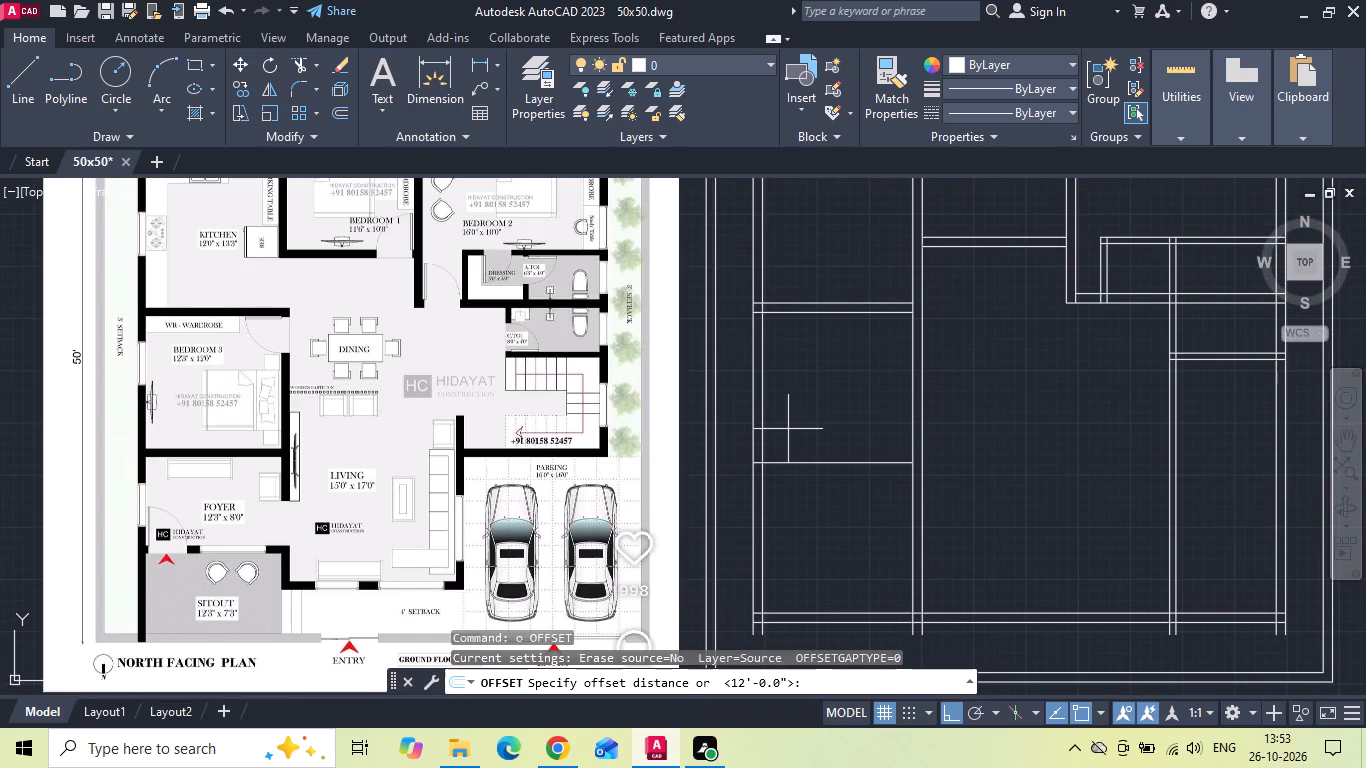
text(9)
key(space)
click(787, 460)
click(799, 500)
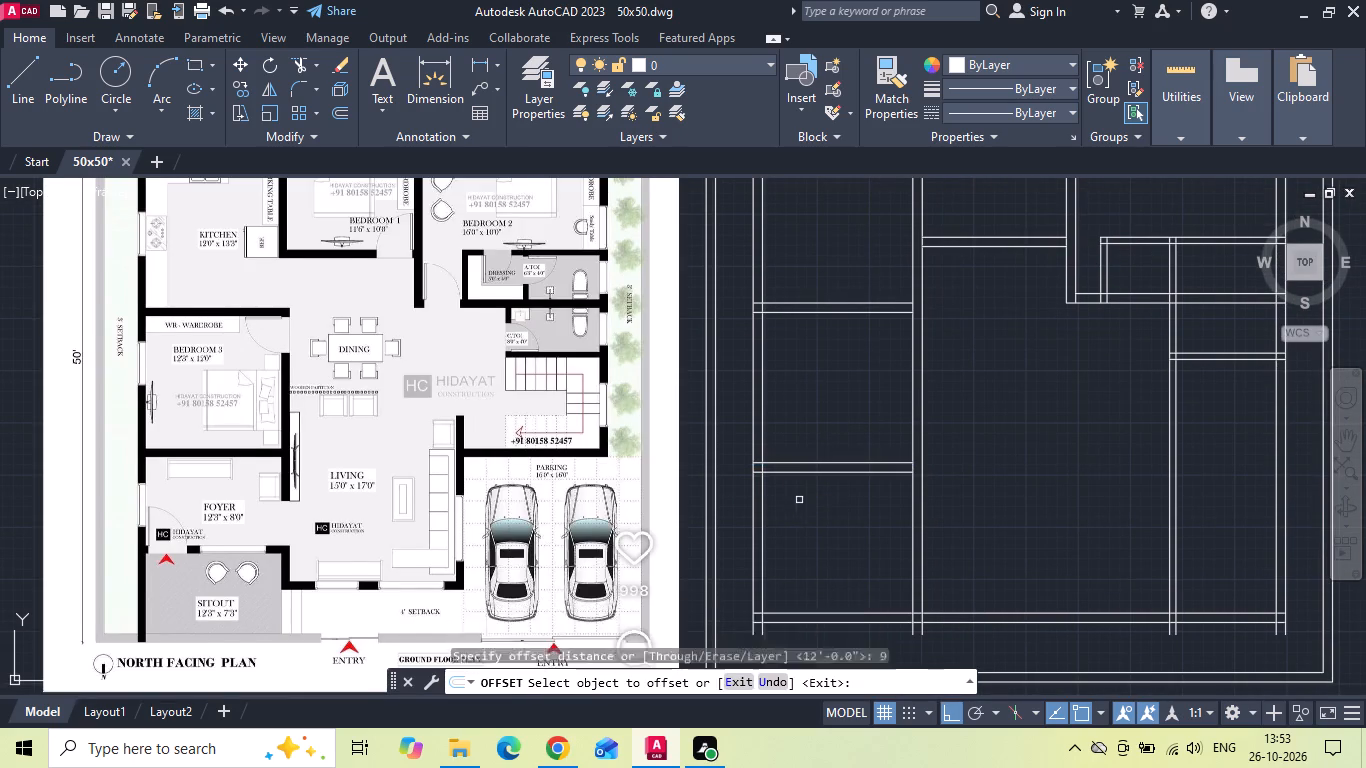
middle_drag(799, 500, 803, 438)
key(Escape)
Offset the lower line of the bedroom 3–foyer wall 8' down to set the foyer's length.
key(o)
key(space)
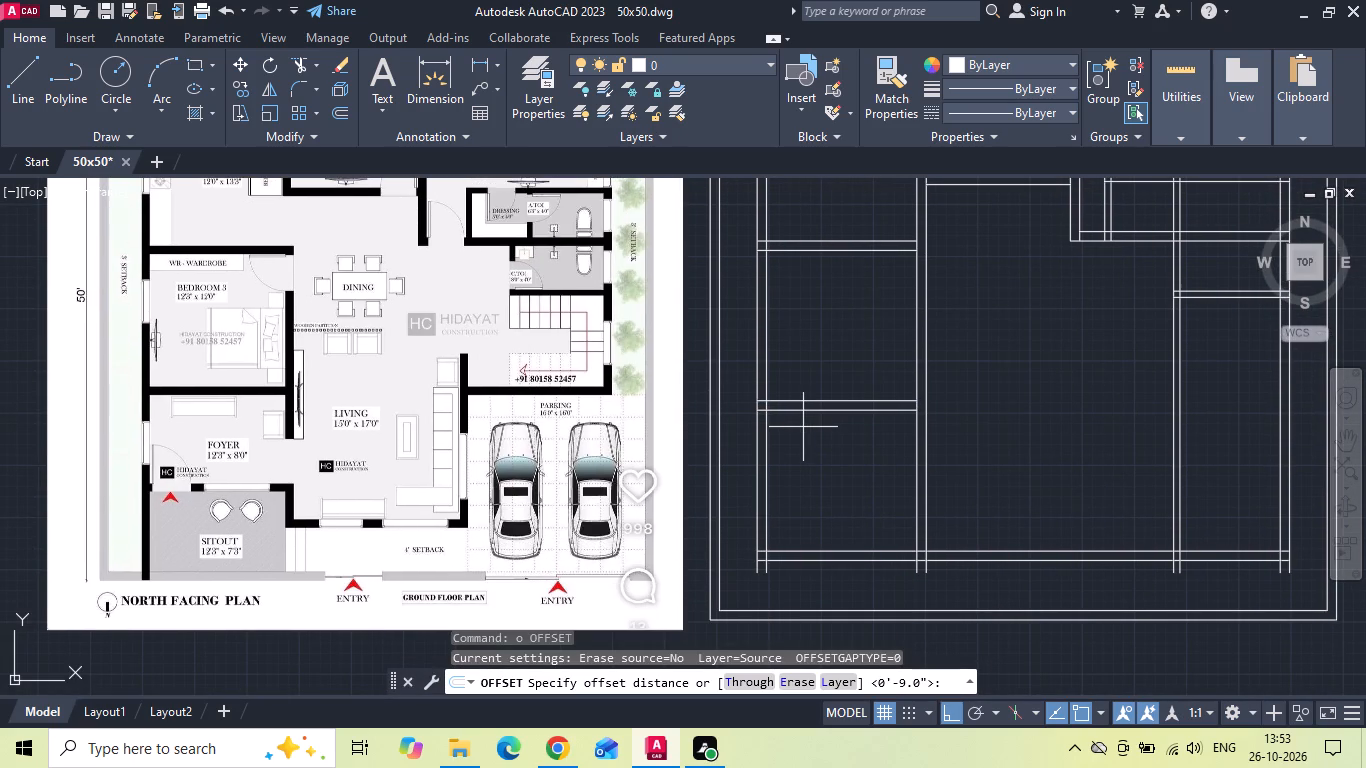
text(8)
key(apostrophe)
key(Return)
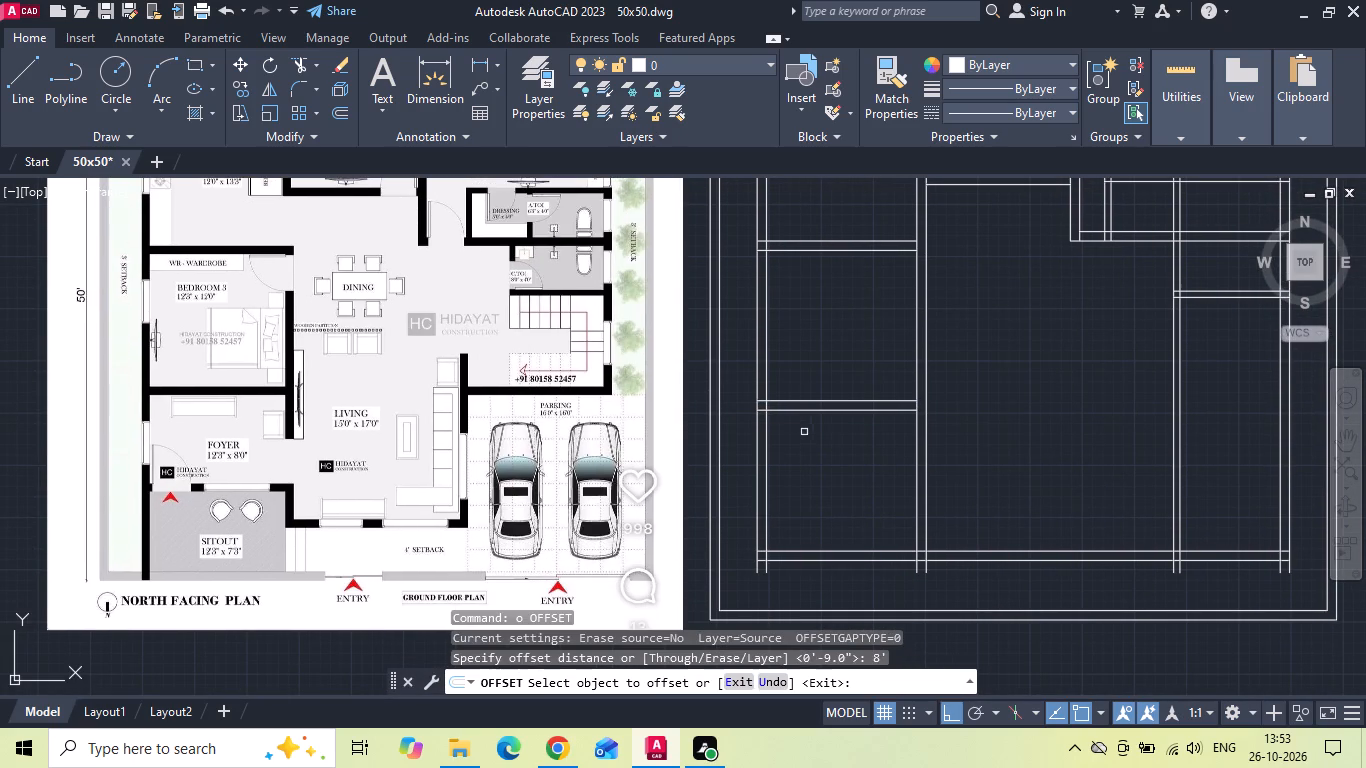
click(808, 414)
click(826, 486)
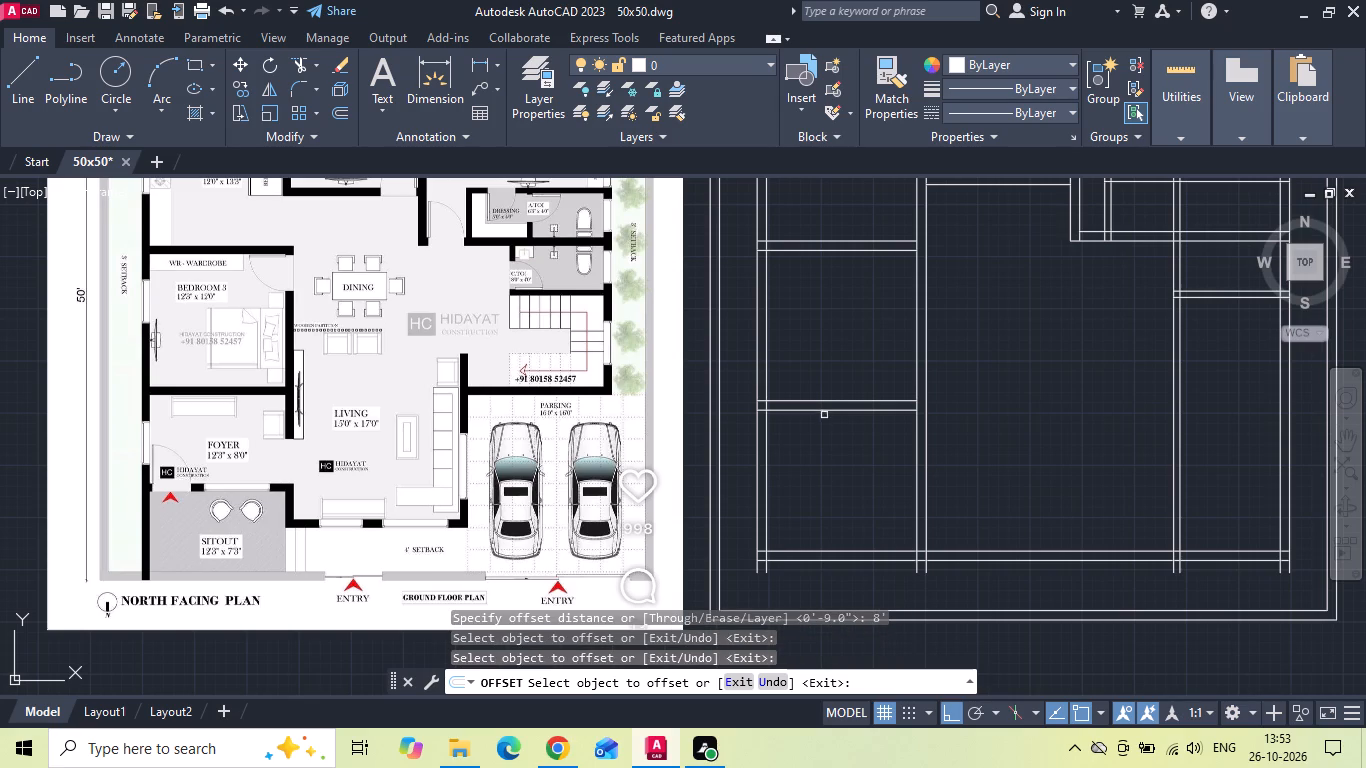
click(824, 411)
click(832, 491)
key(Escape)
Offset the foyer's lower line 9" down to form the wall between foyer and sitout.
text(o 9)
key(space)
drag(841, 511, 839, 528)
click(838, 530)
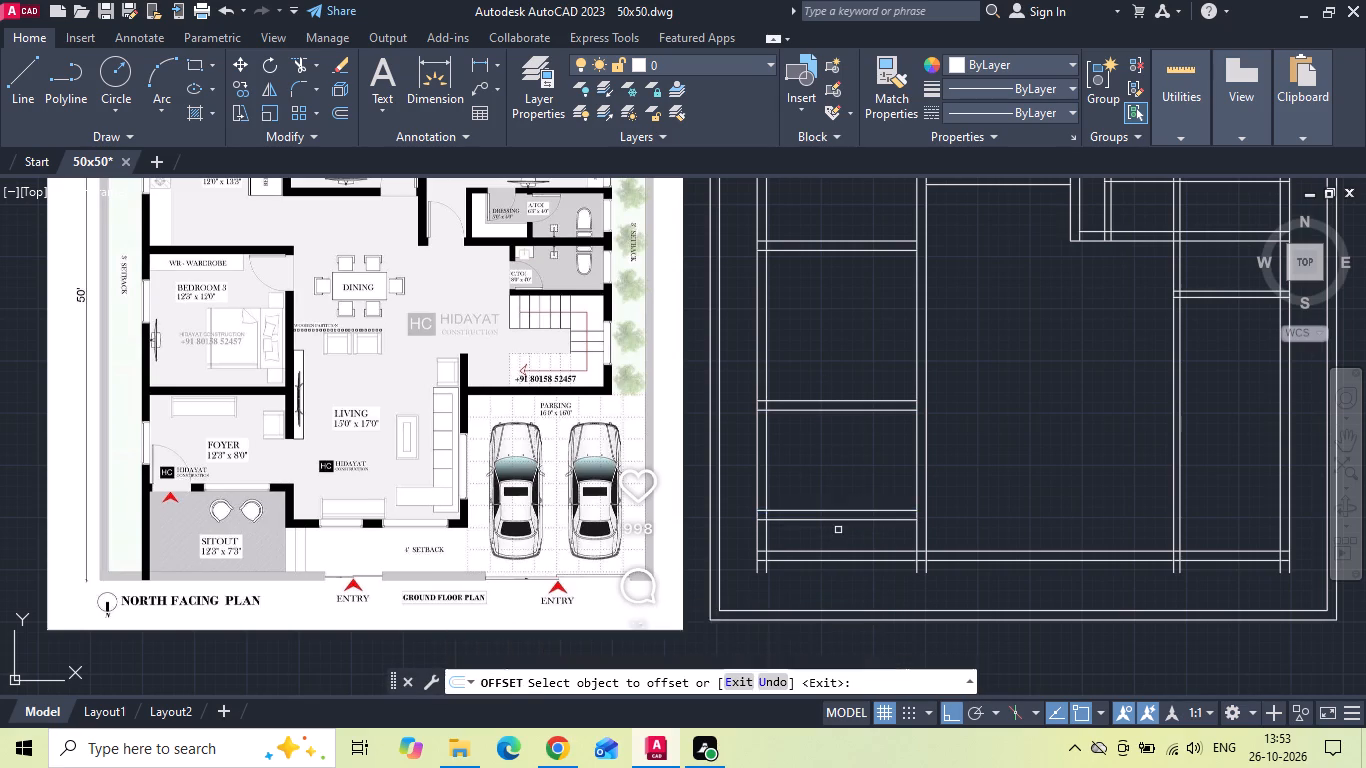
middle_drag(838, 530, 821, 467)
key(Escape)
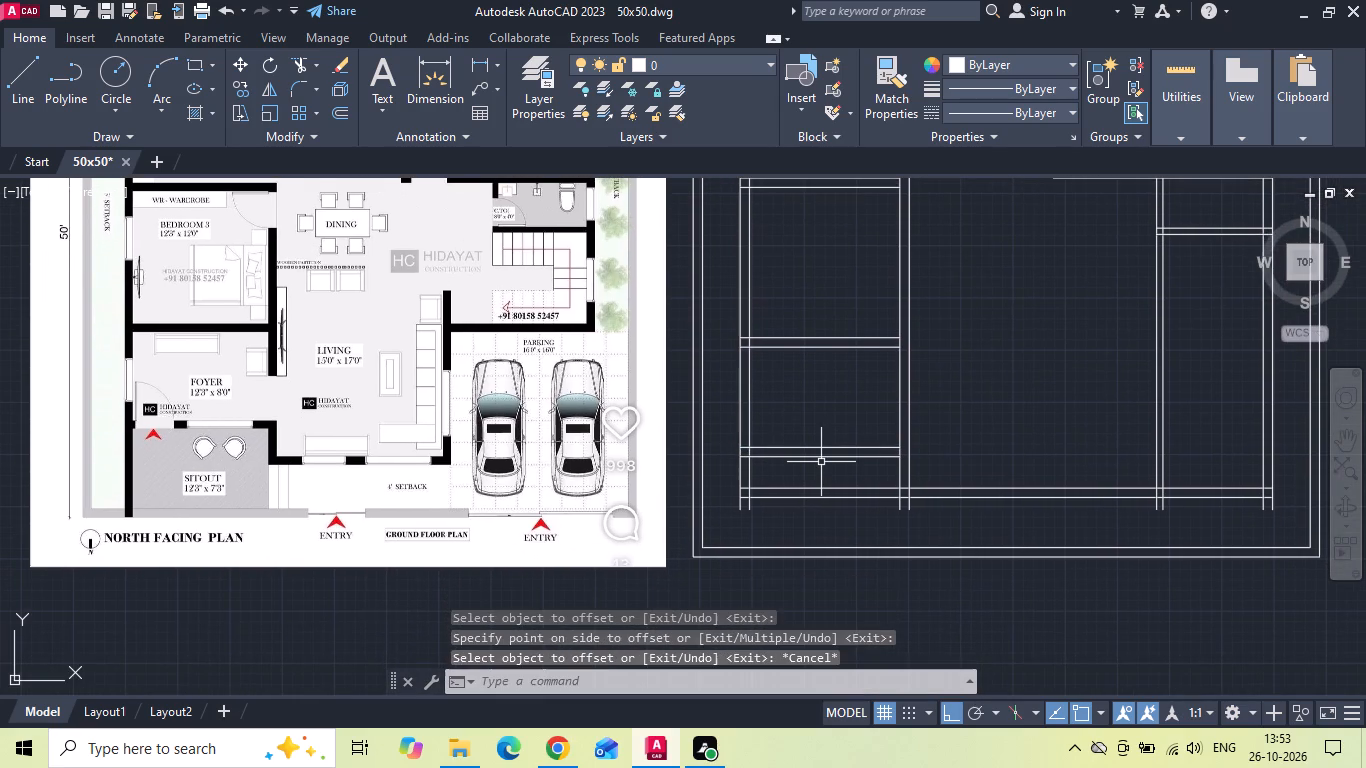
Extend both lines of the left outer wall down to the outer boundary line beside the sitout.
text(ex)
key(space)
drag(723, 476, 808, 476)
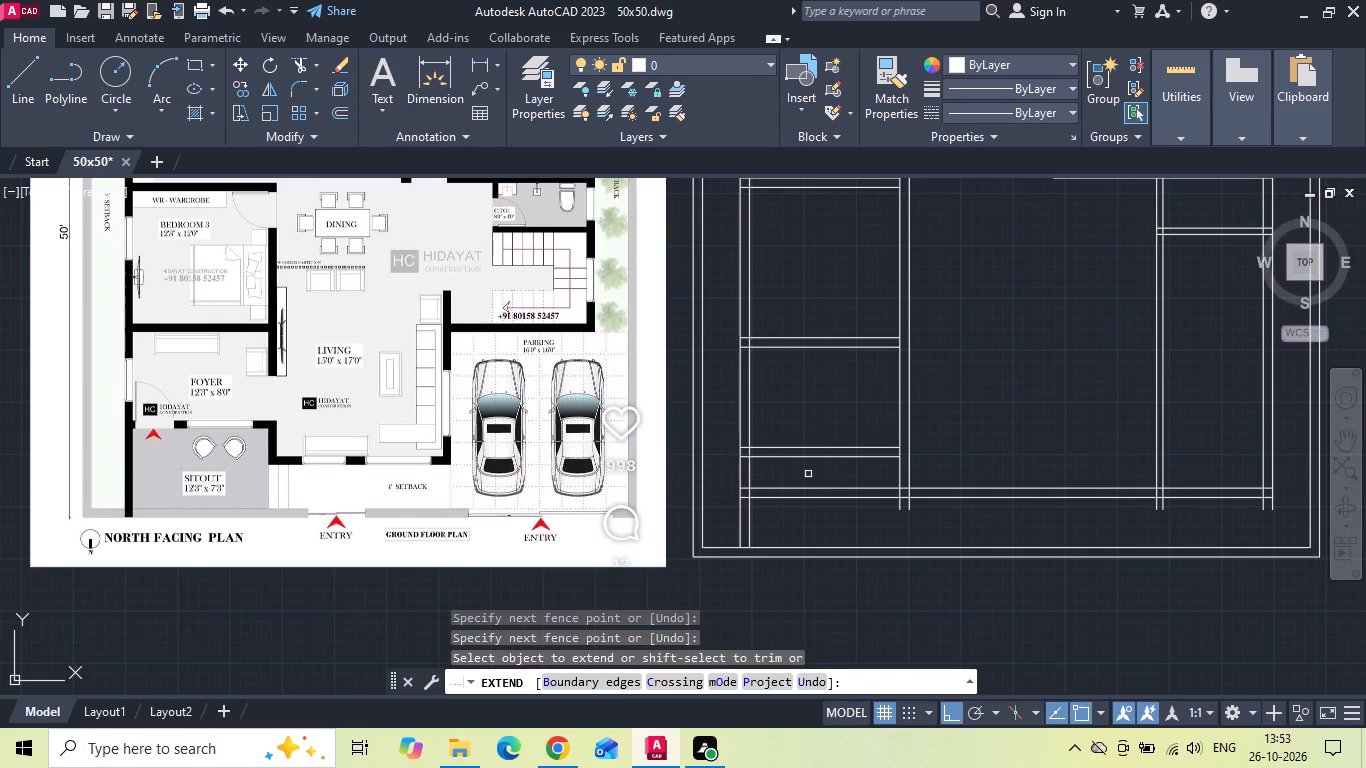
click(755, 535)
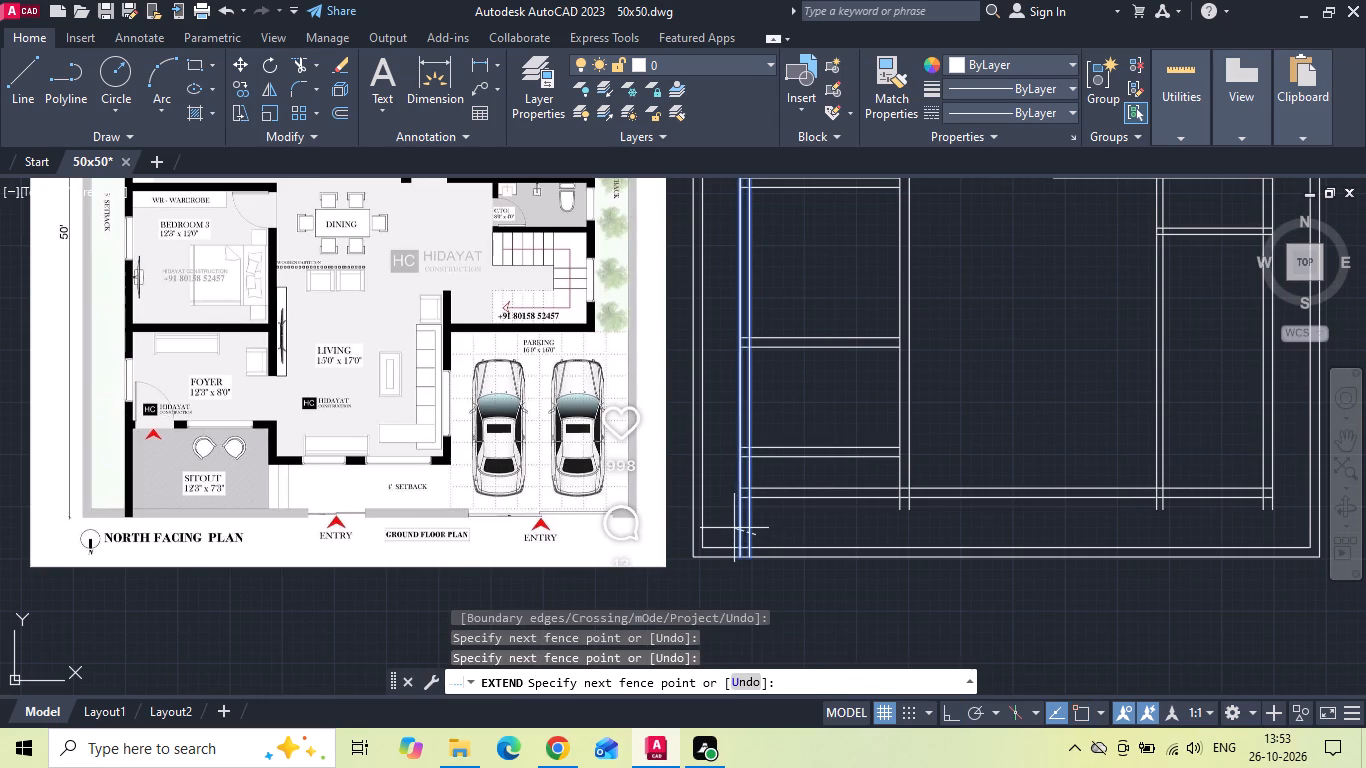
click(734, 528)
key(Escape)
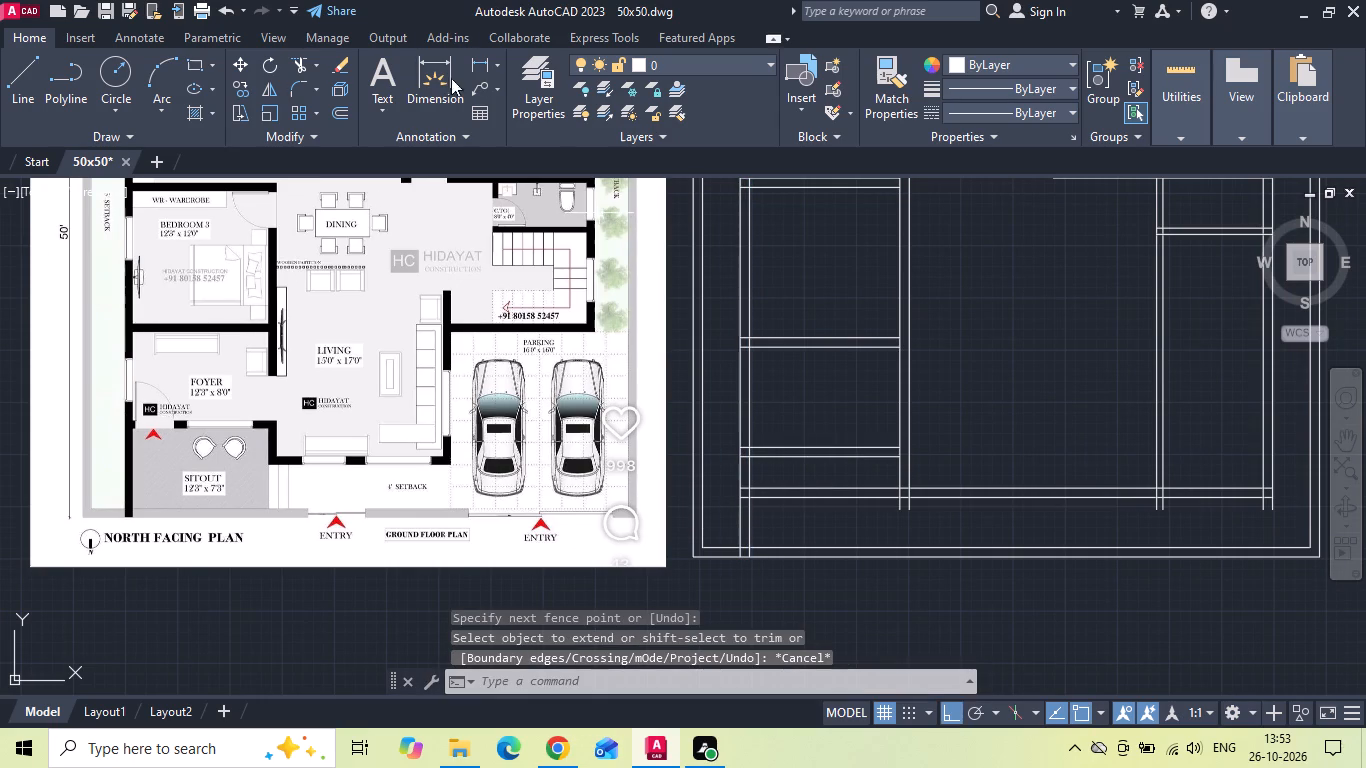
Measure the sitout's depth from the foyer's lower wall to the inner boundary line.
click(474, 68)
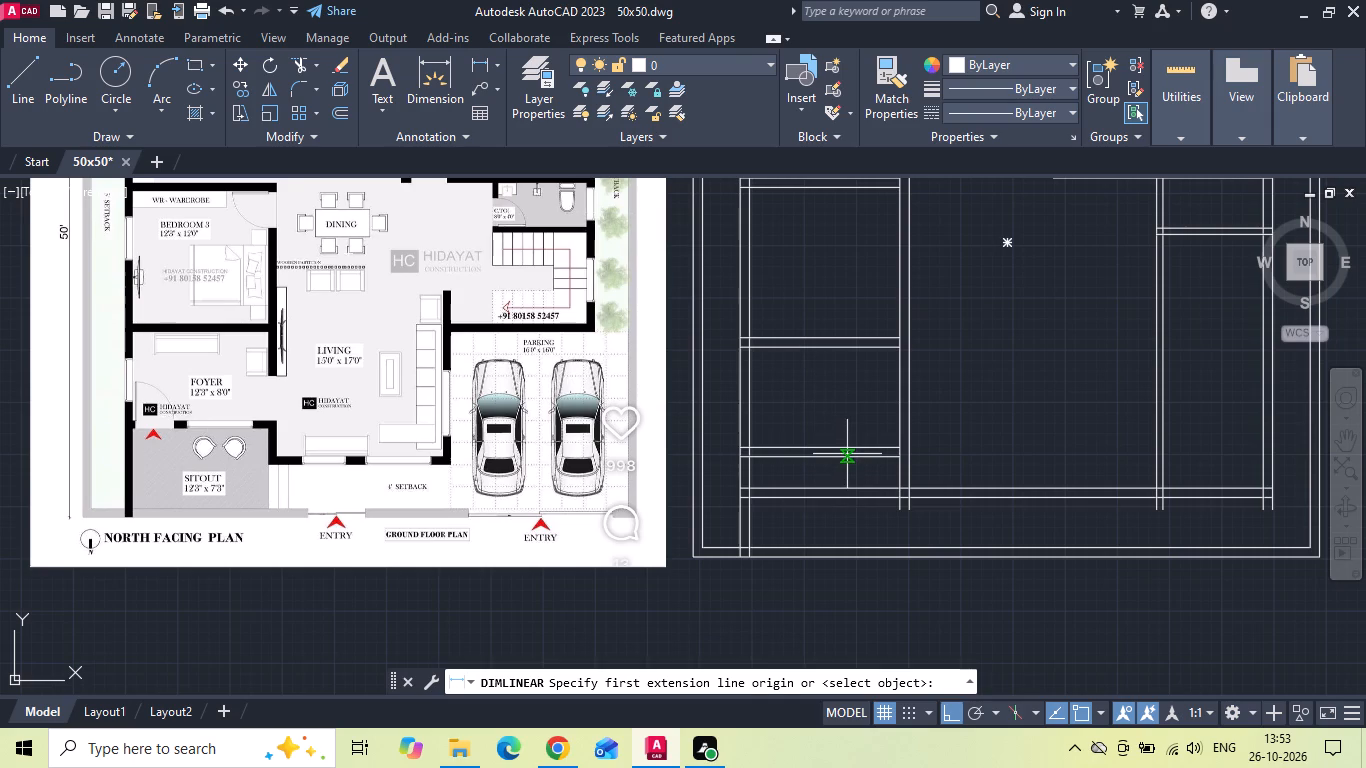
click(847, 454)
click(853, 543)
scroll(854, 545, up, 1)
key(Escape)
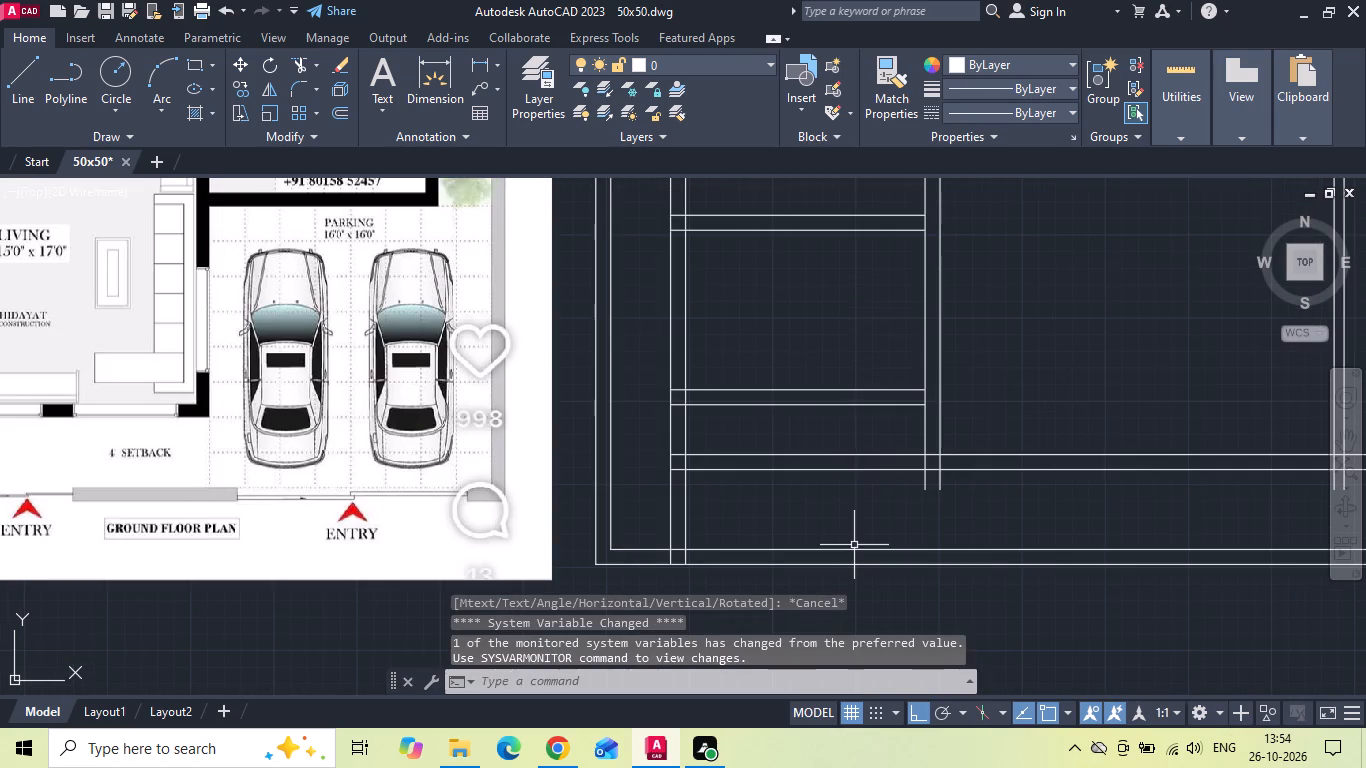
Trim the living room's lower wall lines out of the sitout and cut the vertical wall ends projecting below that wall.
scroll(854, 545, down, 1)
text(tr)
key(space)
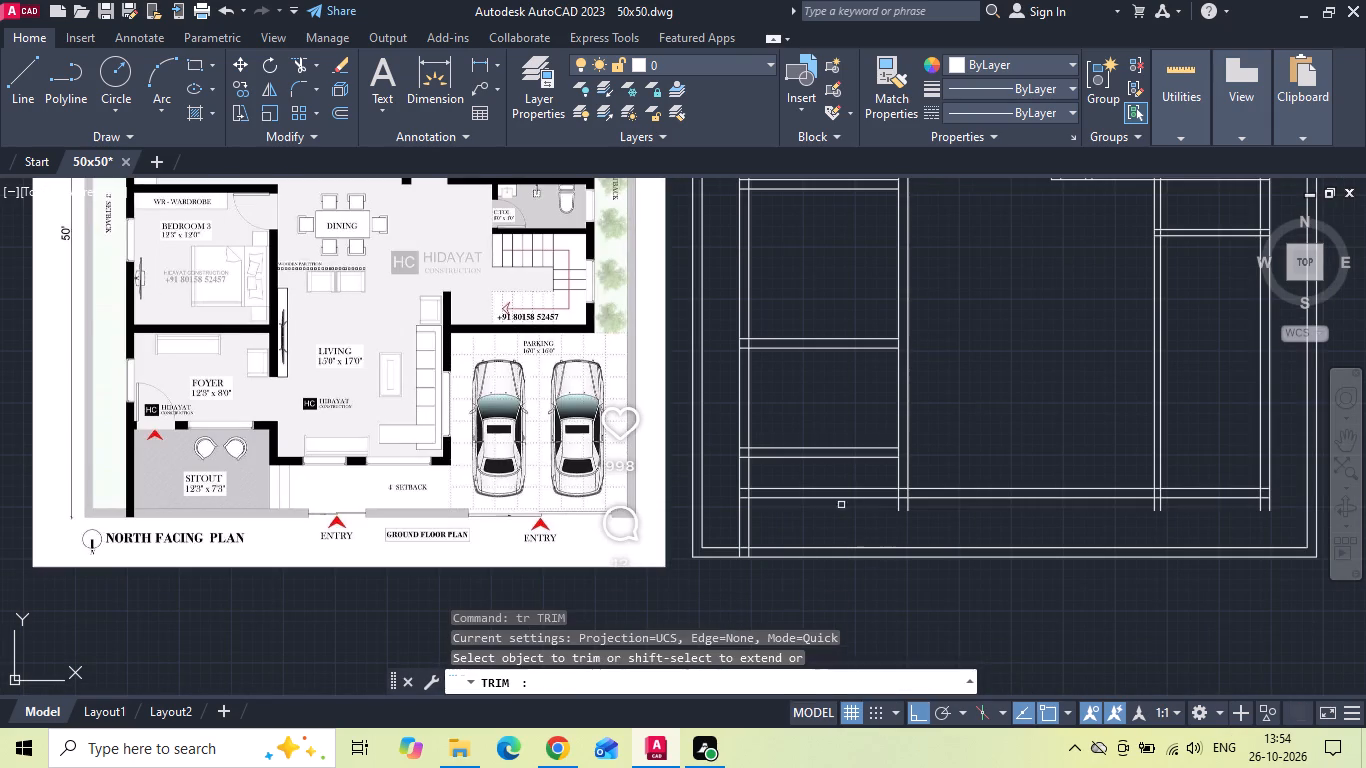
drag(831, 481, 919, 513)
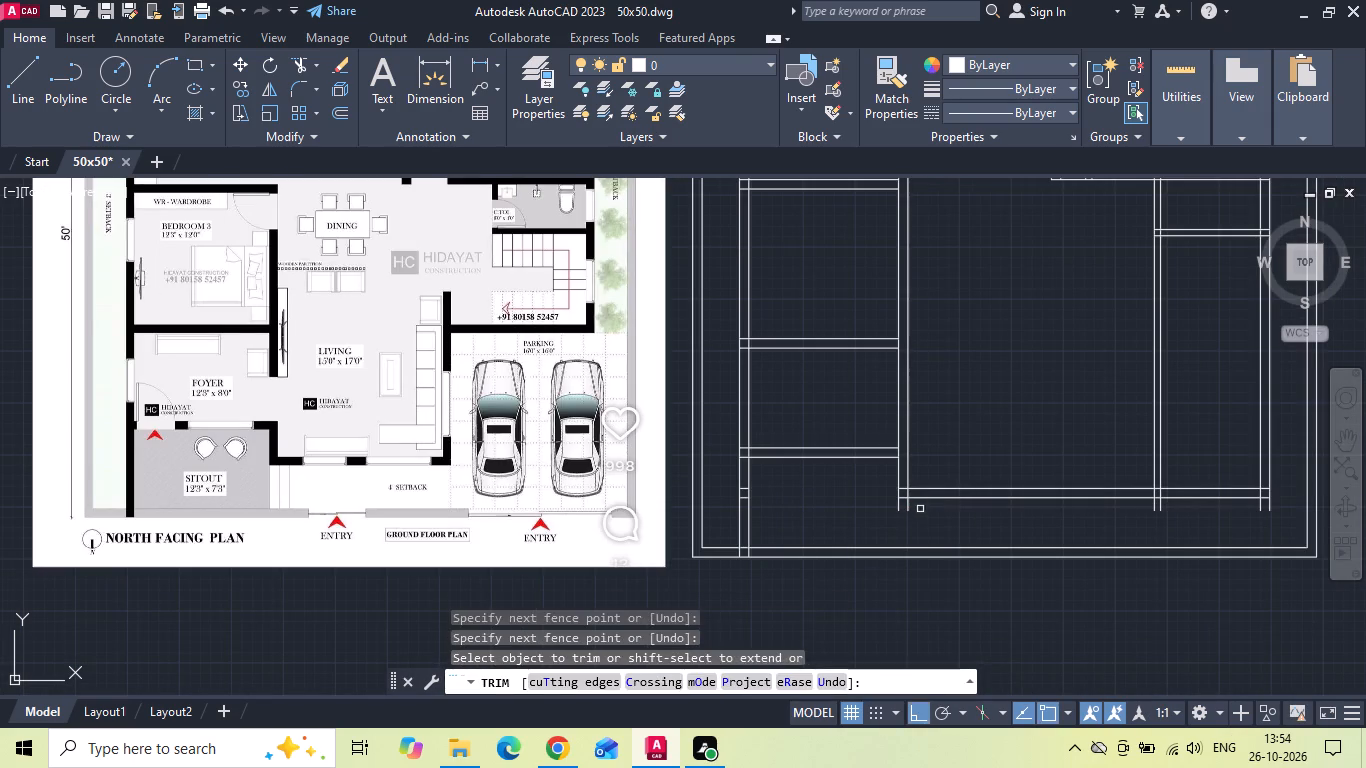
click(918, 502)
click(853, 508)
middle_drag(1063, 520, 871, 521)
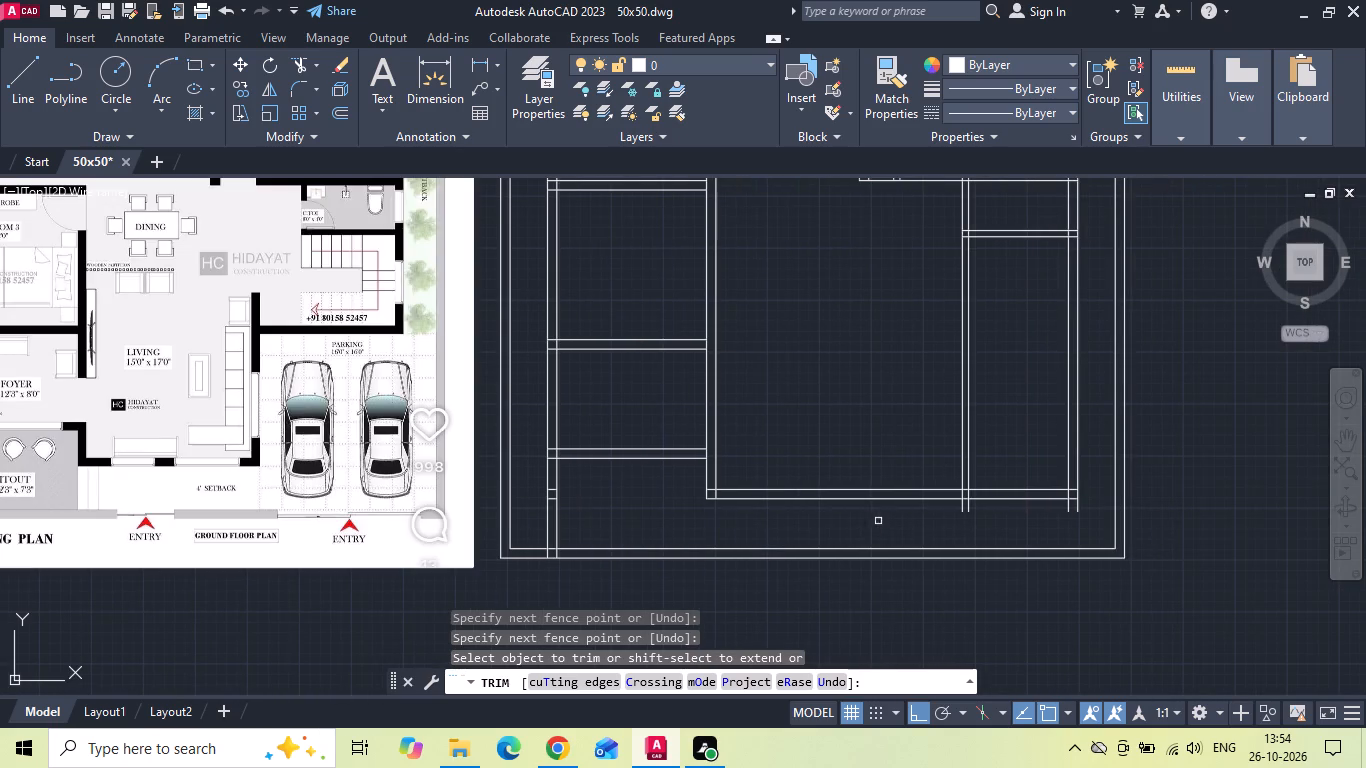
click(959, 505)
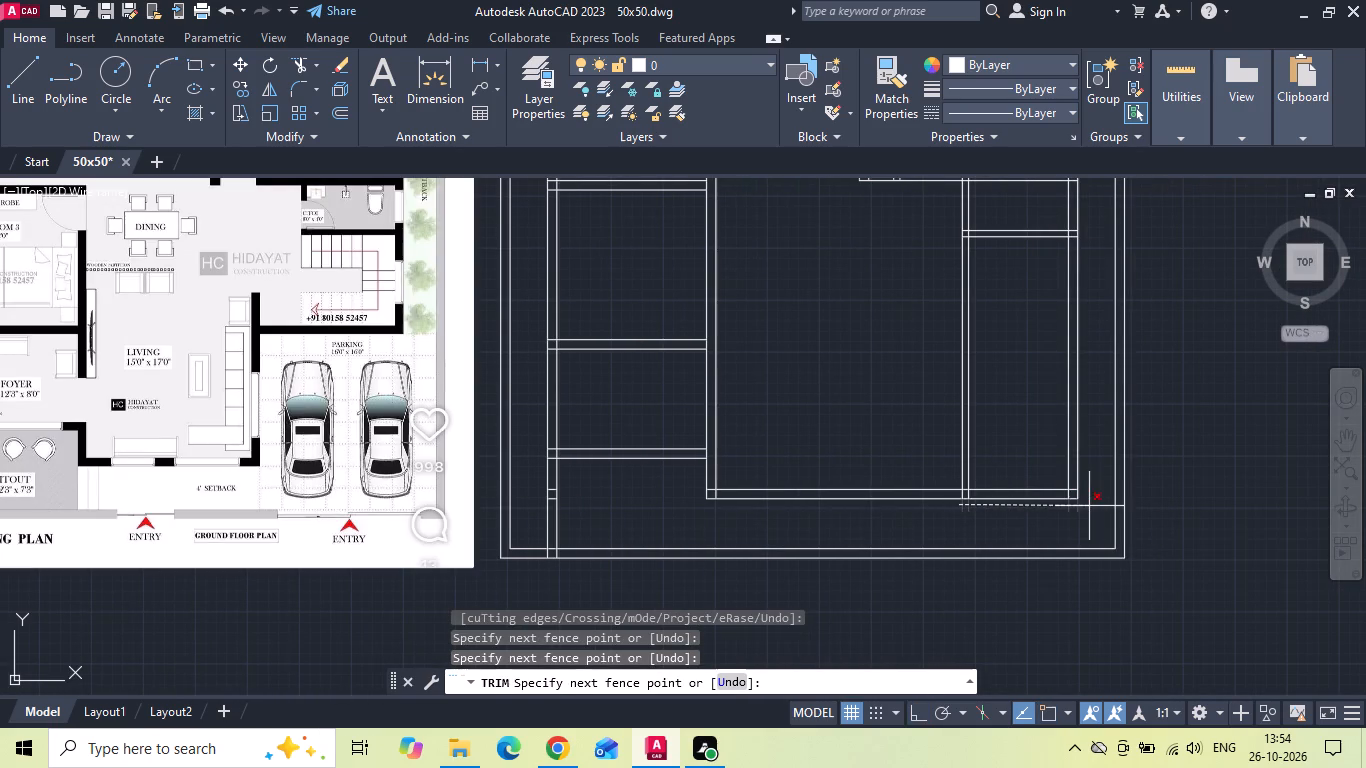
click(1089, 506)
Trim the crossing lines inside the left outer wall from the sitout up to the kitchen, and inside the kitchen's upper wall.
middle_drag(717, 499, 891, 493)
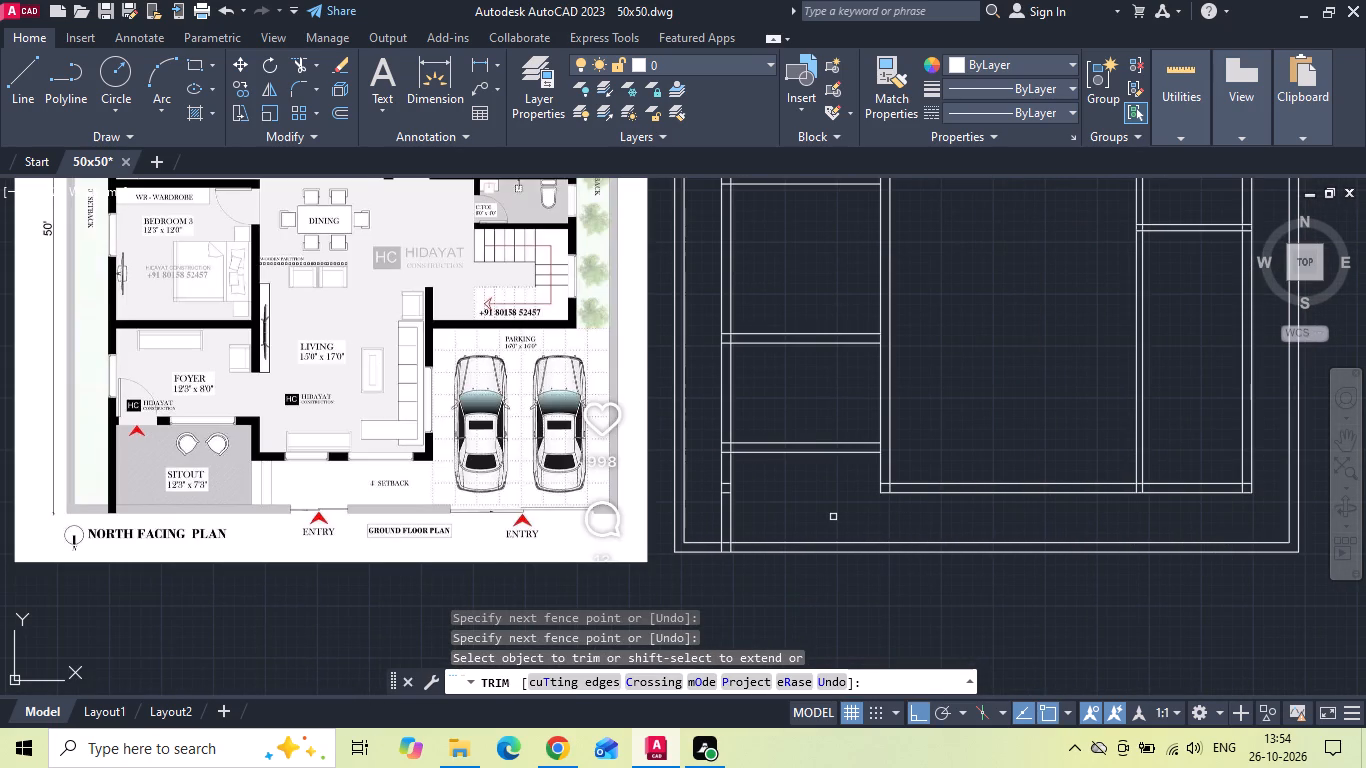
scroll(790, 561, up, 1)
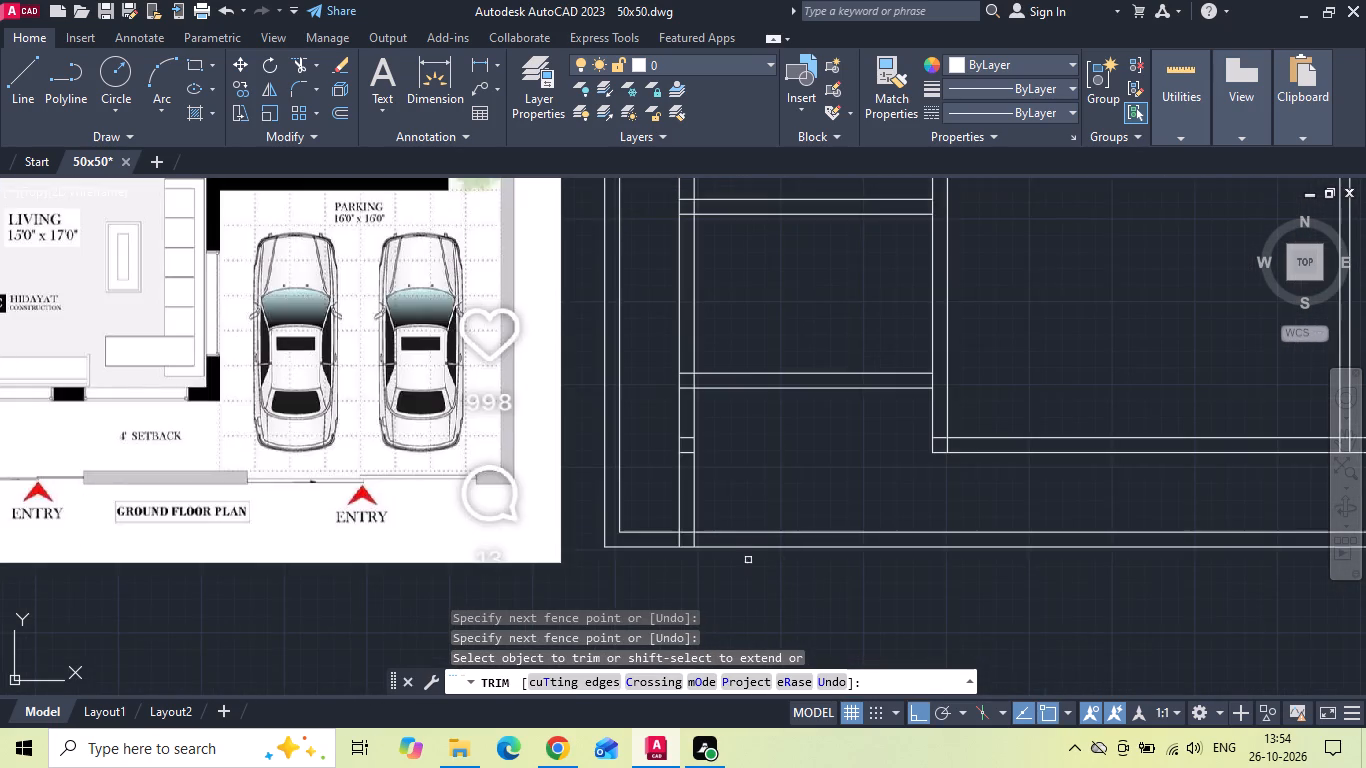
scroll(676, 538, up, 2)
click(701, 545)
scroll(712, 498, down, 2)
middle_drag(694, 414, 709, 570)
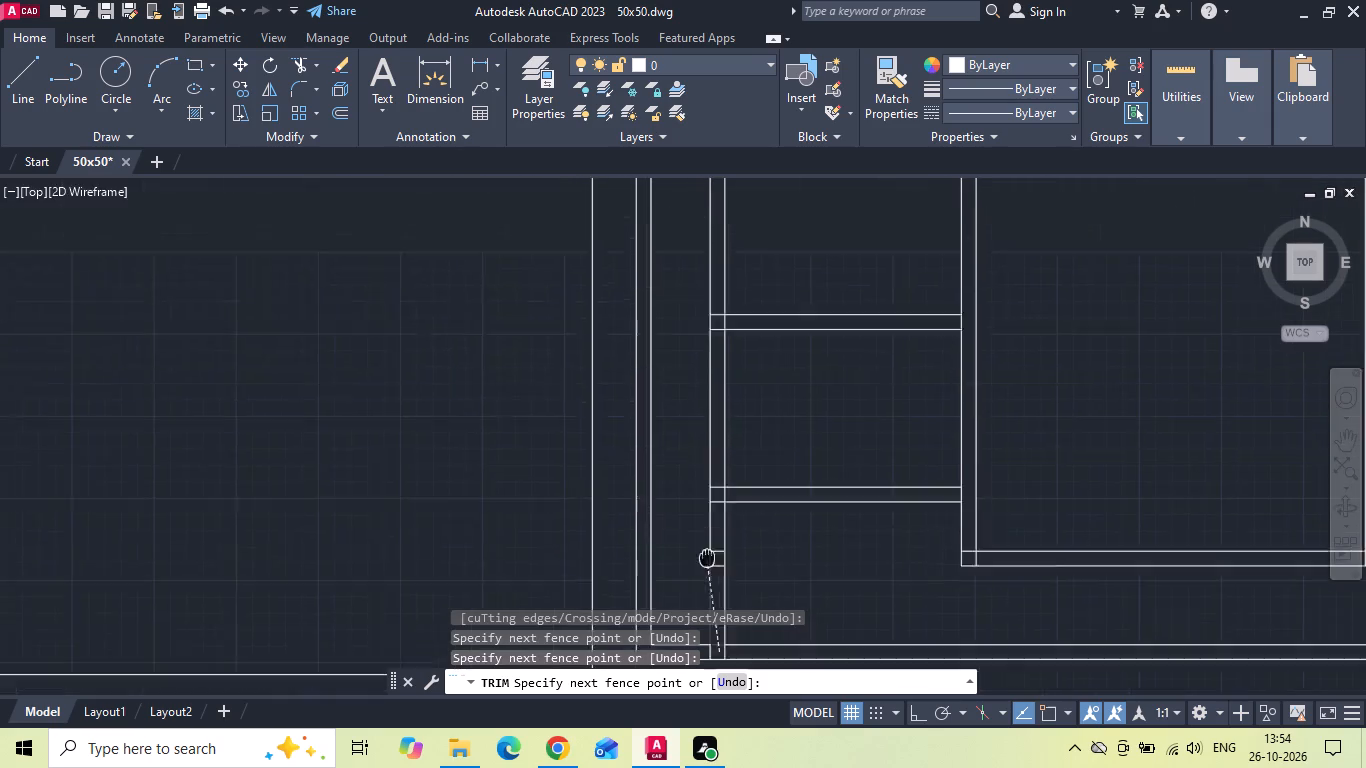
middle_drag(709, 570, 713, 595)
scroll(728, 402, up, 1)
middle_drag(728, 402, 713, 646)
scroll(703, 570, down, 2)
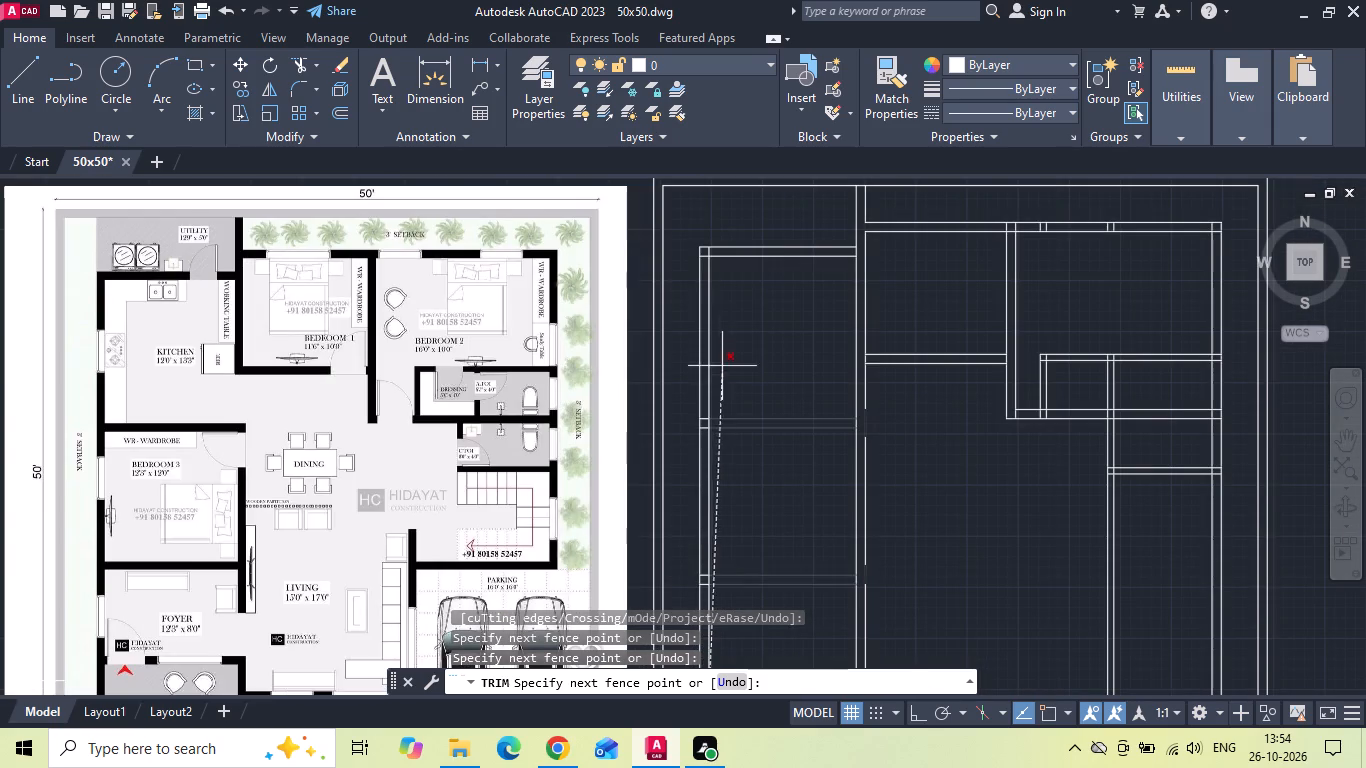
scroll(695, 253, up, 2)
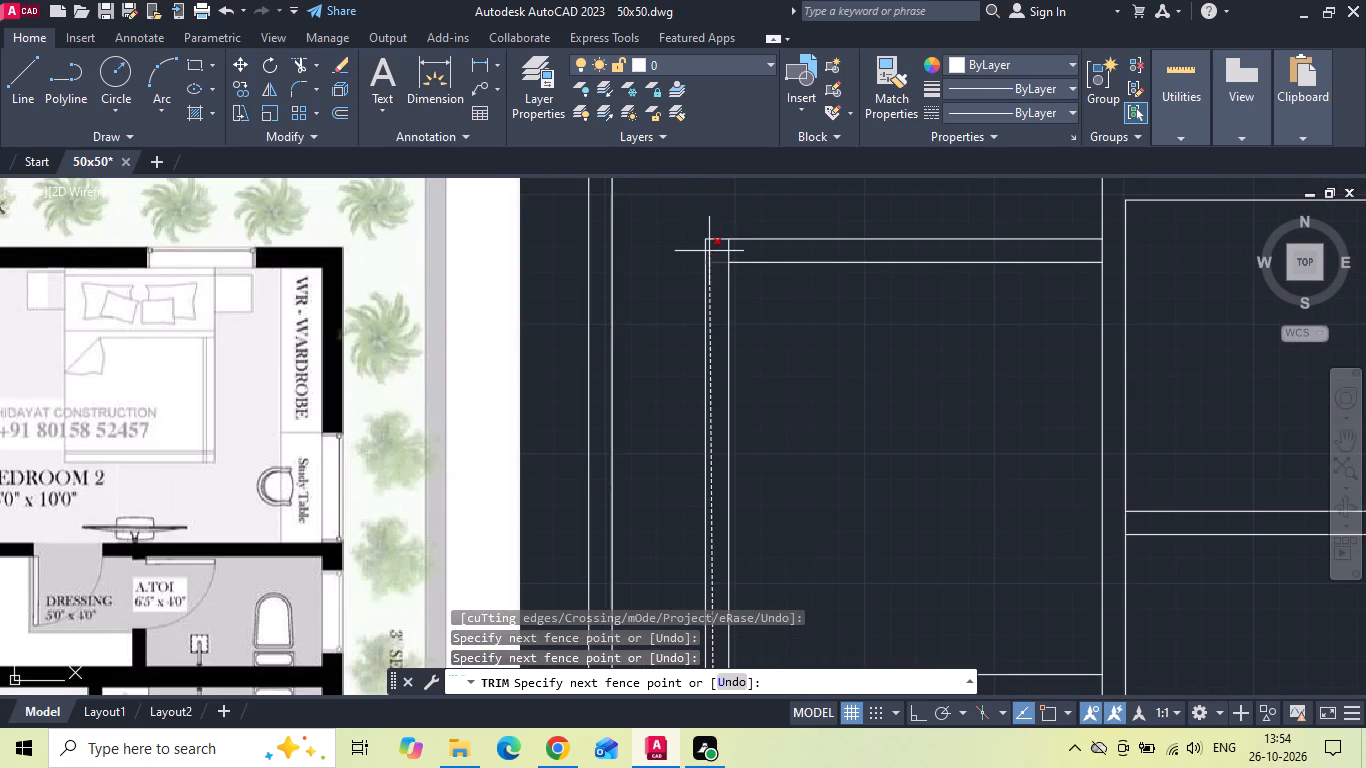
click(713, 253)
click(719, 249)
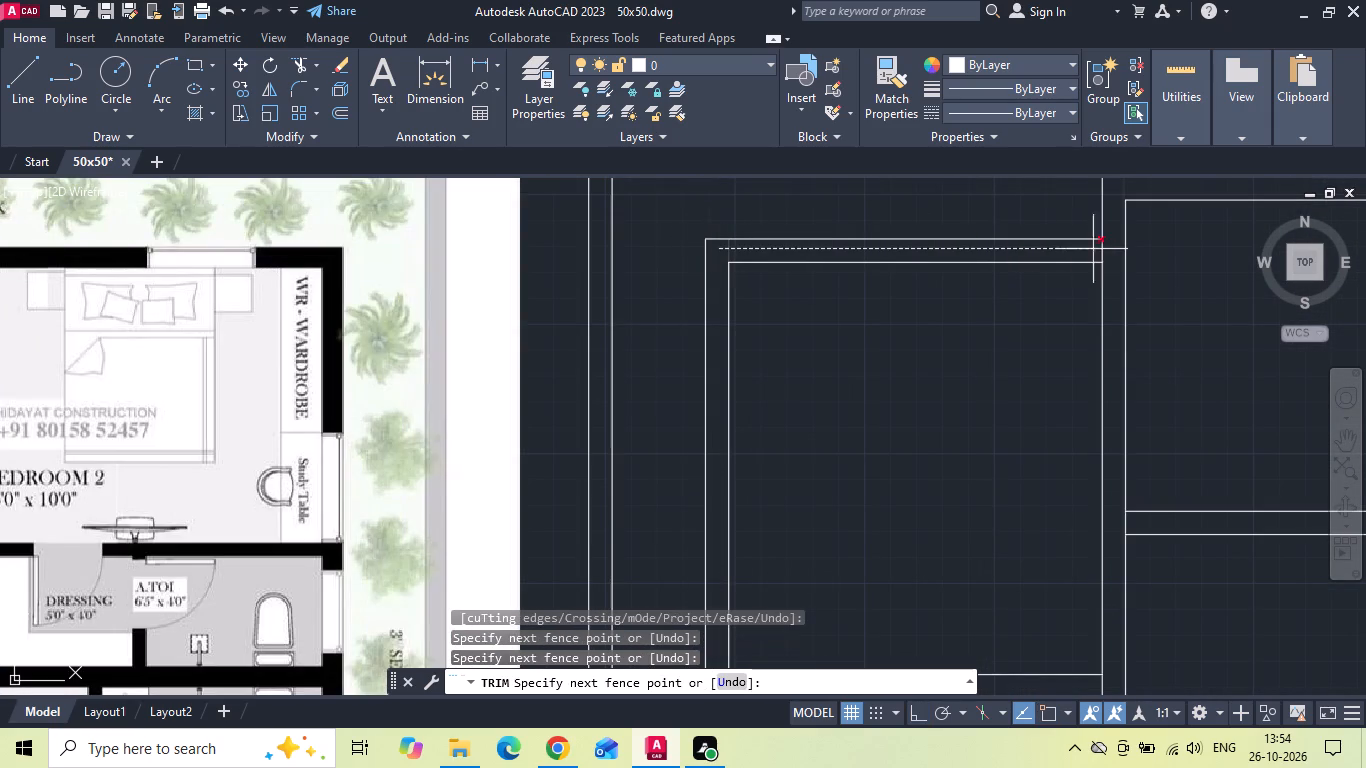
click(1105, 251)
Trim the crossing lines inside the upper outer wall of bedrooms 1 and 2, including bedroom 2's outer corner.
scroll(718, 414, down, 1)
middle_drag(854, 489, 659, 491)
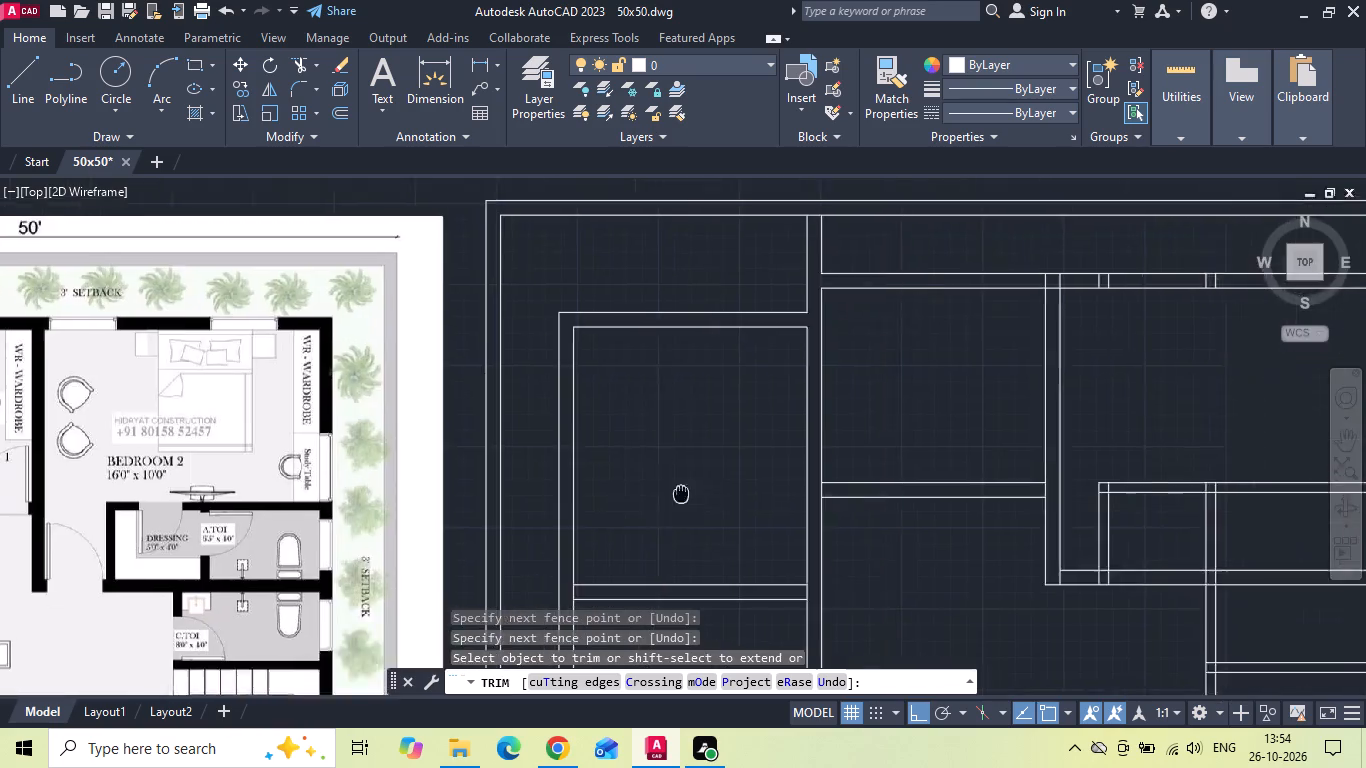
middle_drag(659, 491, 502, 478)
scroll(672, 531, down, 2)
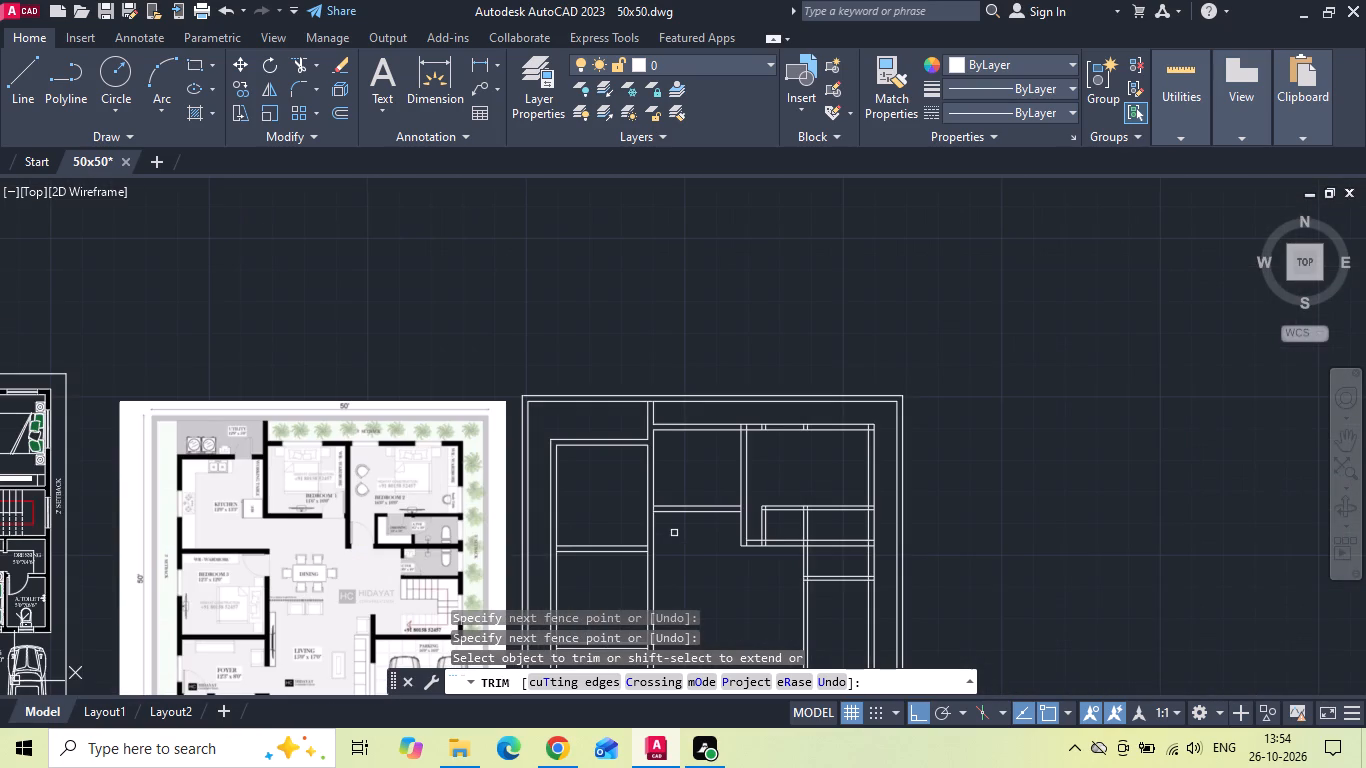
scroll(668, 532, up, 2)
middle_drag(813, 343, 601, 447)
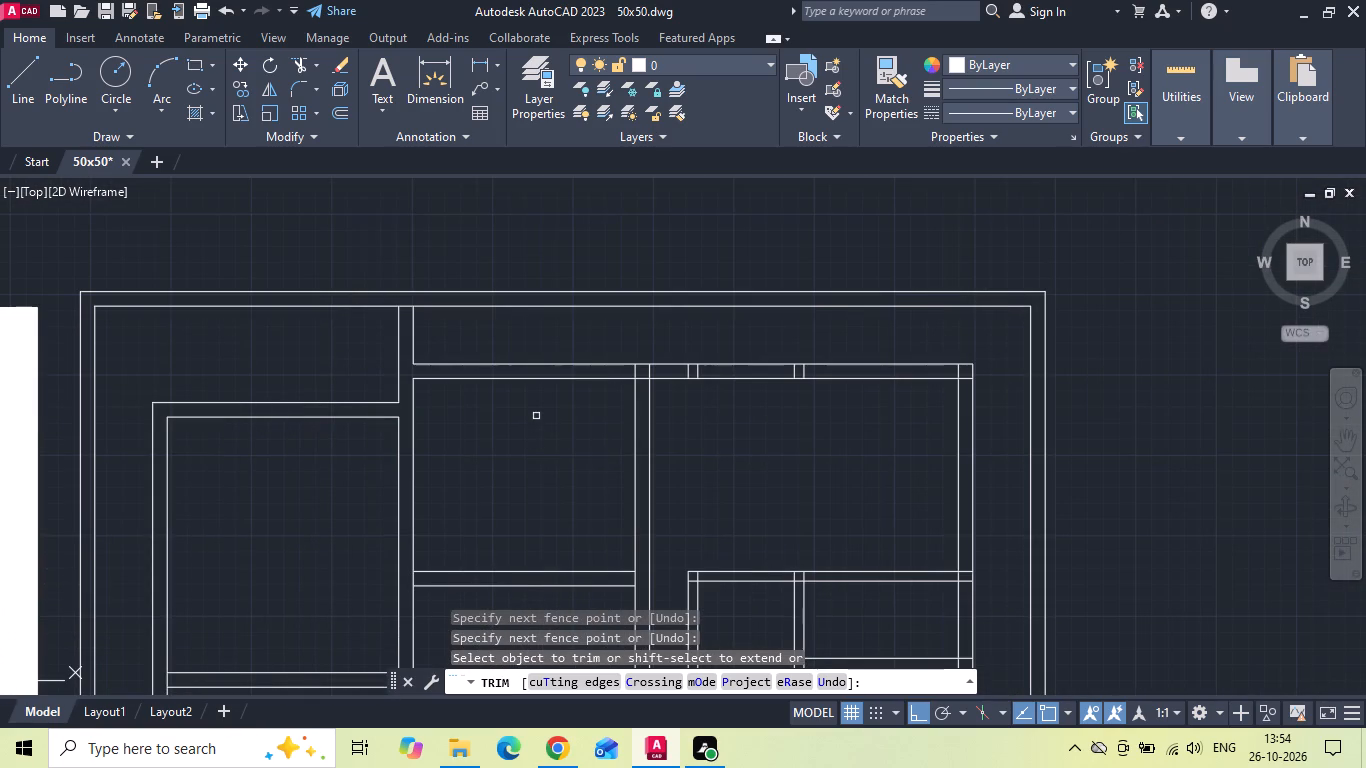
middle_drag(609, 378, 607, 334)
scroll(625, 331, up, 1)
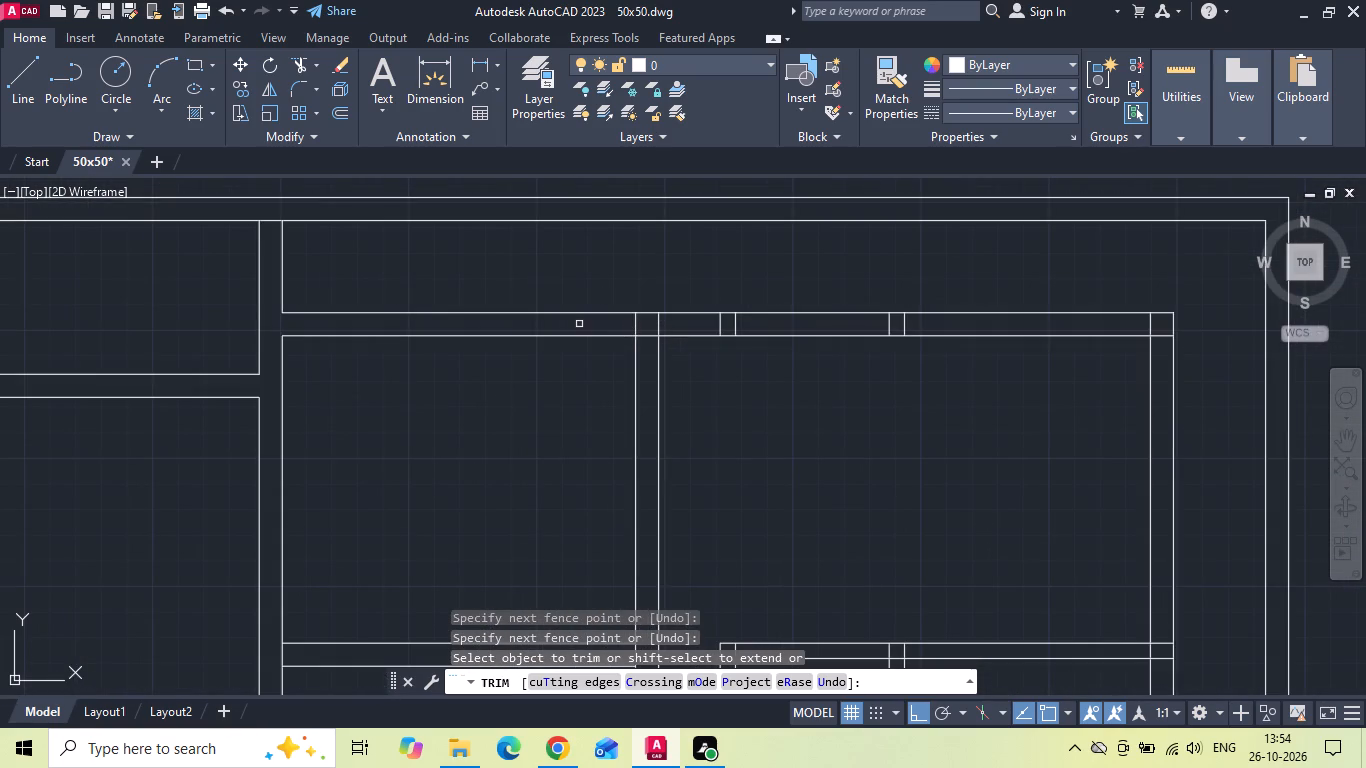
click(574, 324)
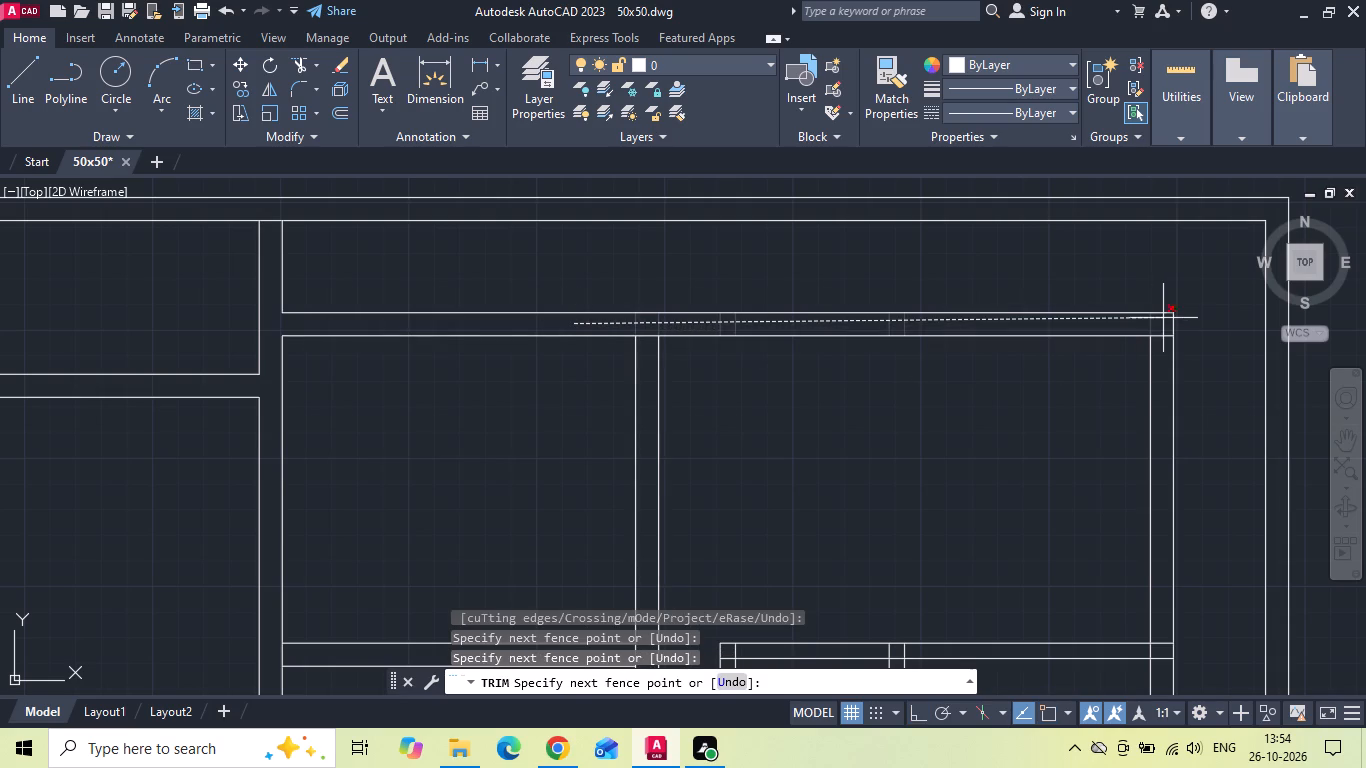
click(1164, 321)
click(1160, 333)
Trim the bedroom 1–bedroom 2 partition's junctions with the upper wall, bedroom 1's lower wall and the corner by the dressing passage.
scroll(953, 270, down, 1)
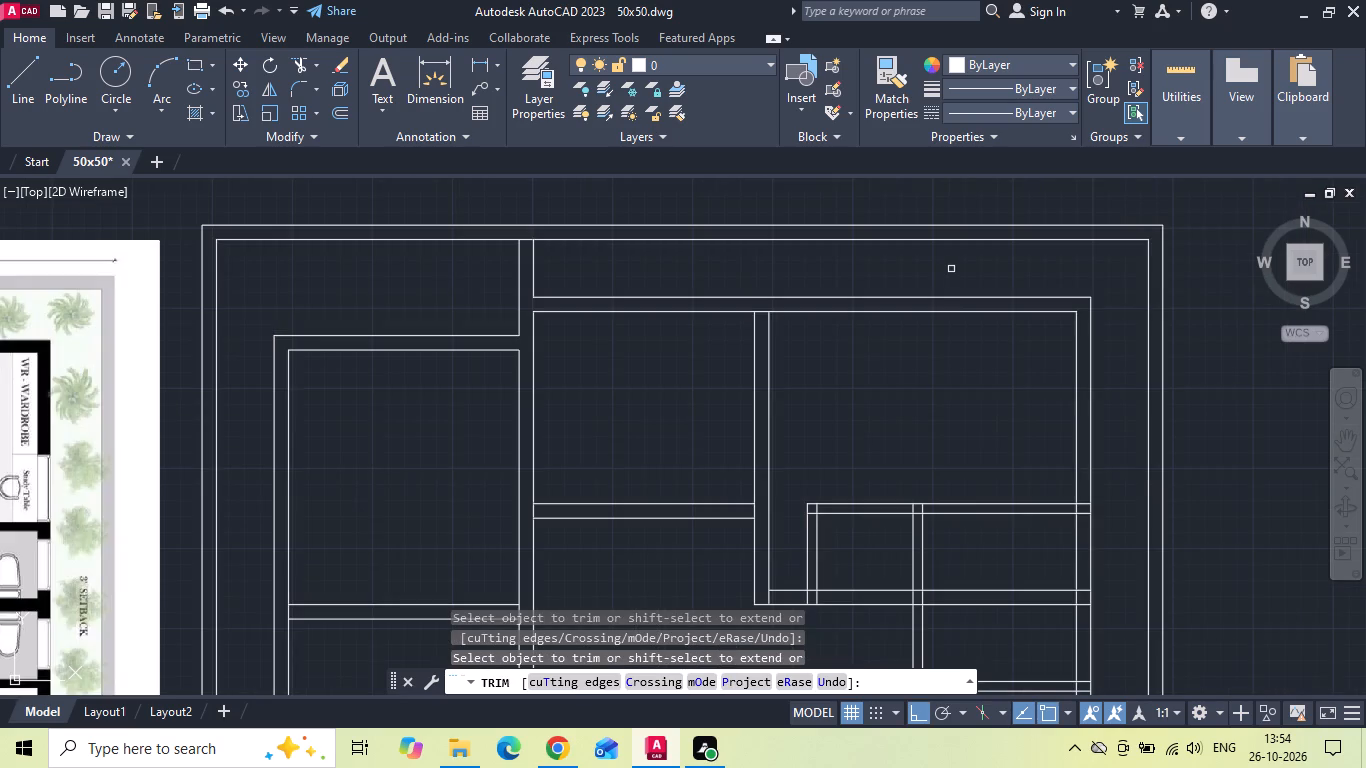
middle_drag(945, 481, 895, 355)
scroll(895, 355, down, 1)
scroll(770, 357, up, 2)
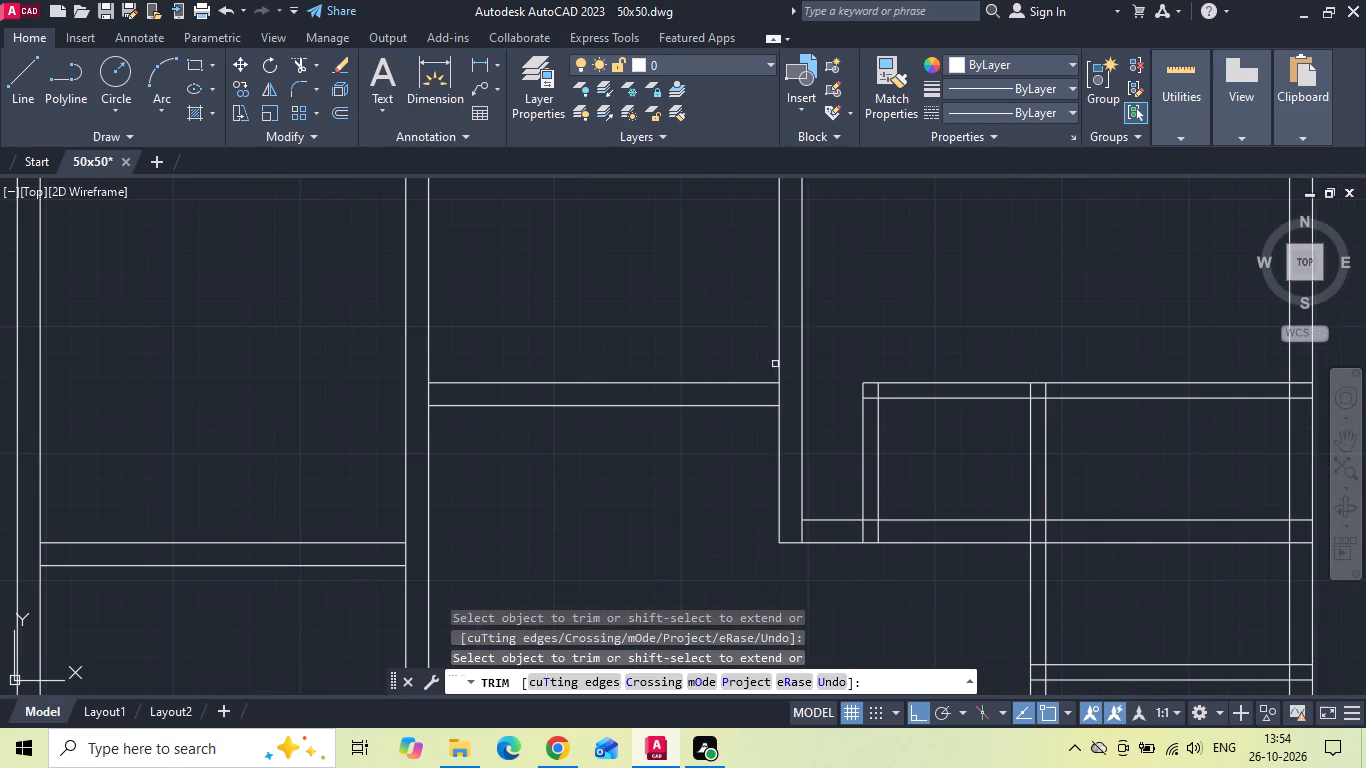
middle_click(806, 478)
middle_drag(820, 307, 815, 510)
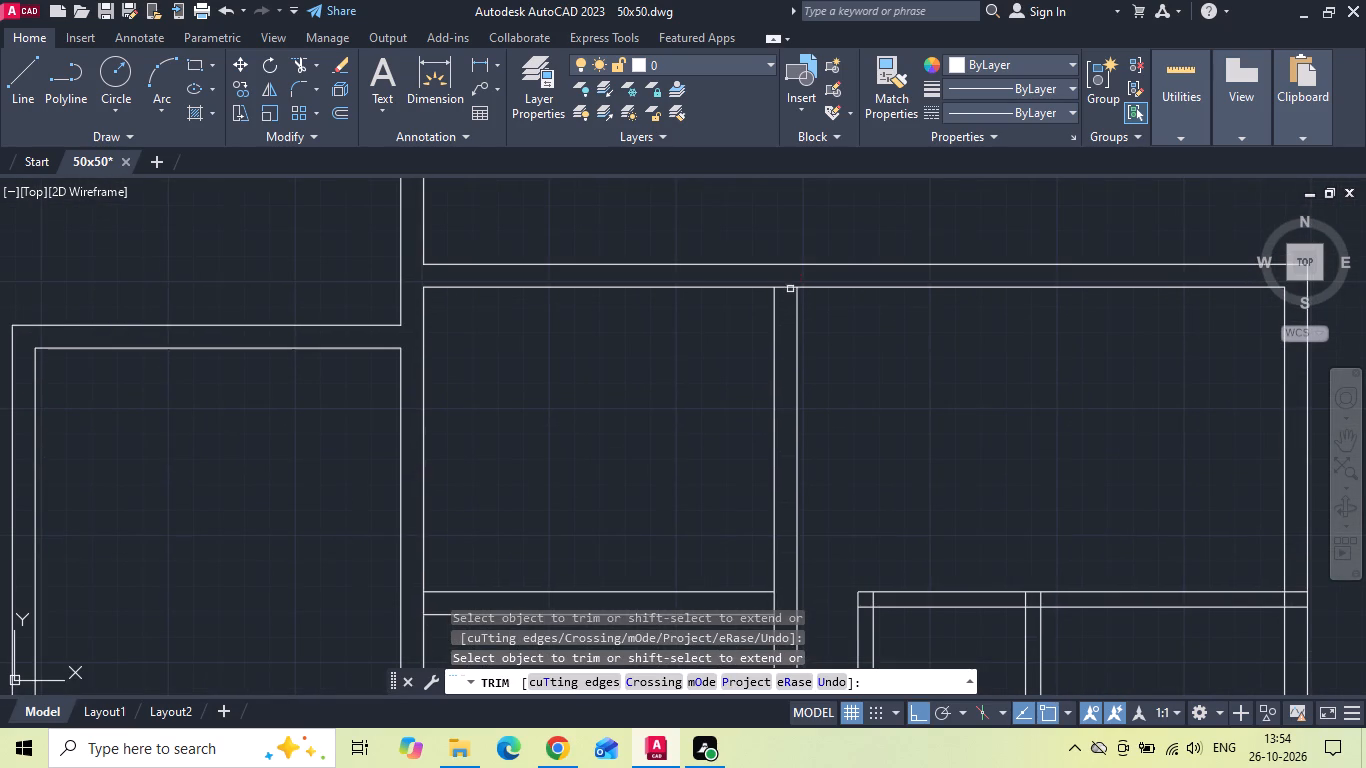
click(790, 287)
scroll(789, 287, down, 2)
scroll(664, 418, up, 2)
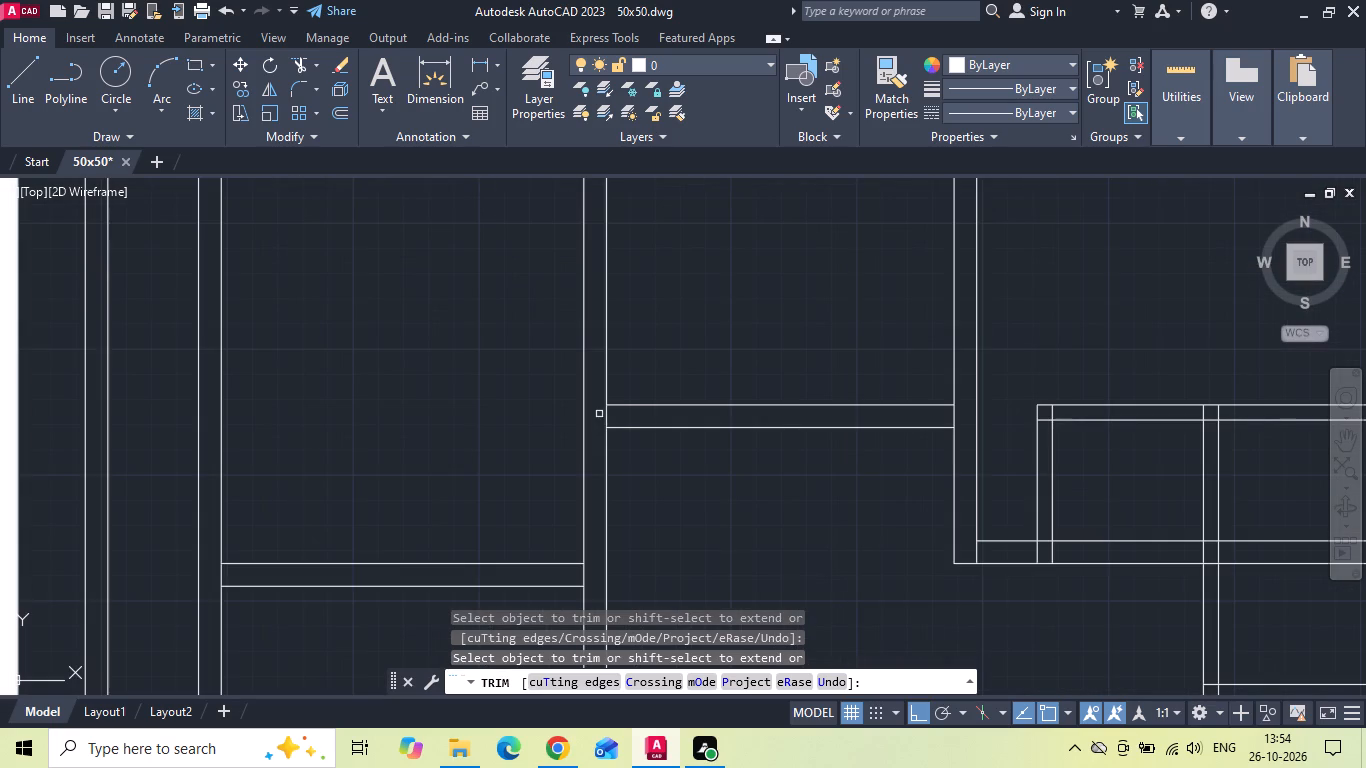
click(599, 414)
click(958, 417)
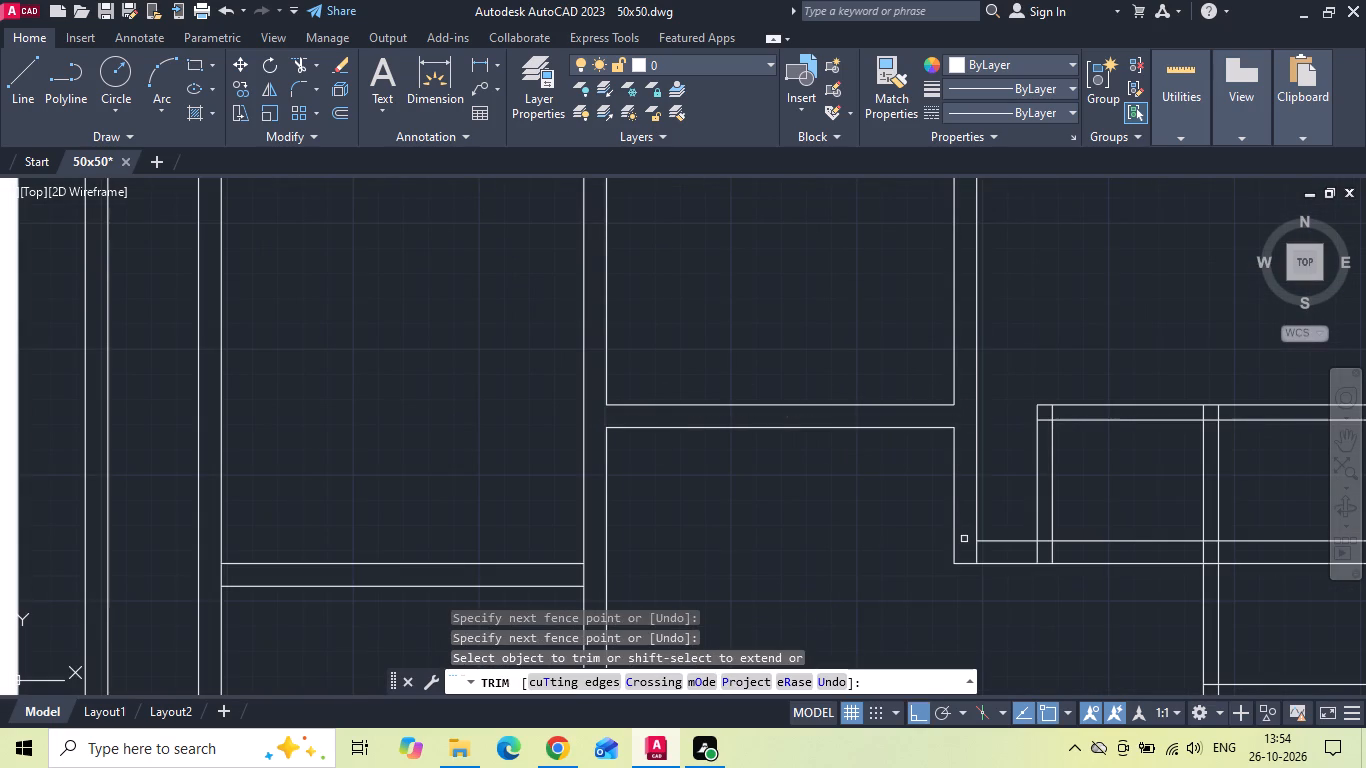
click(977, 554)
Examine the dressing, attached toilet and common toilet walls in the reference plan against the drafted walls.
middle_drag(1001, 487, 479, 412)
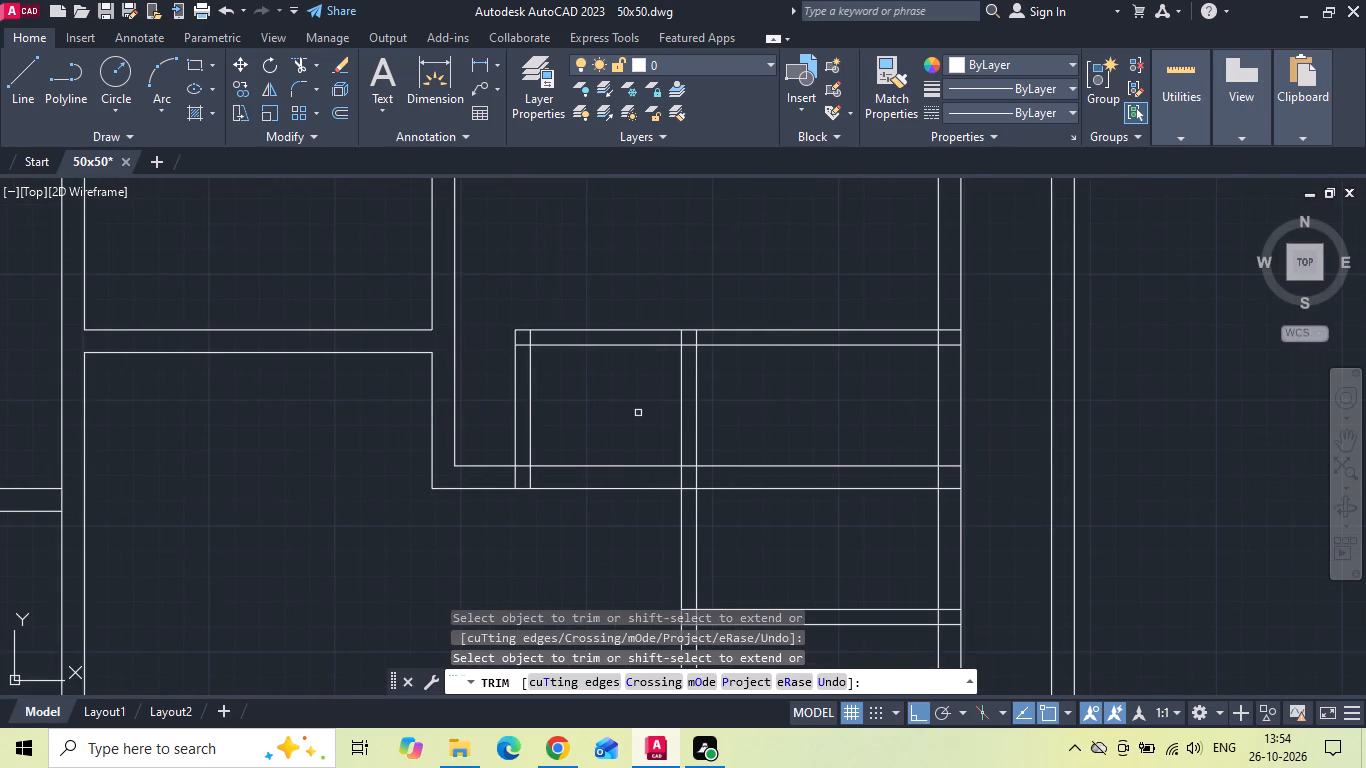
scroll(642, 414, down, 3)
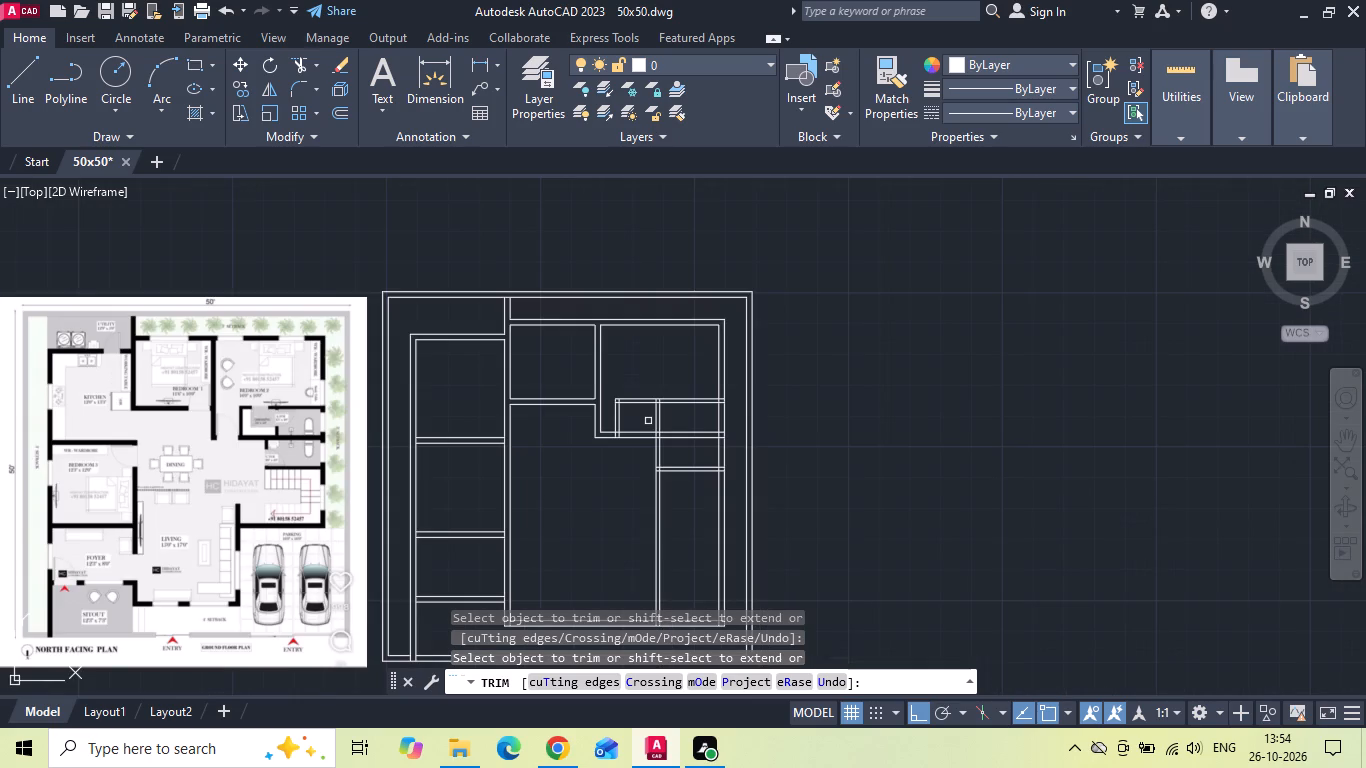
middle_drag(501, 486, 596, 464)
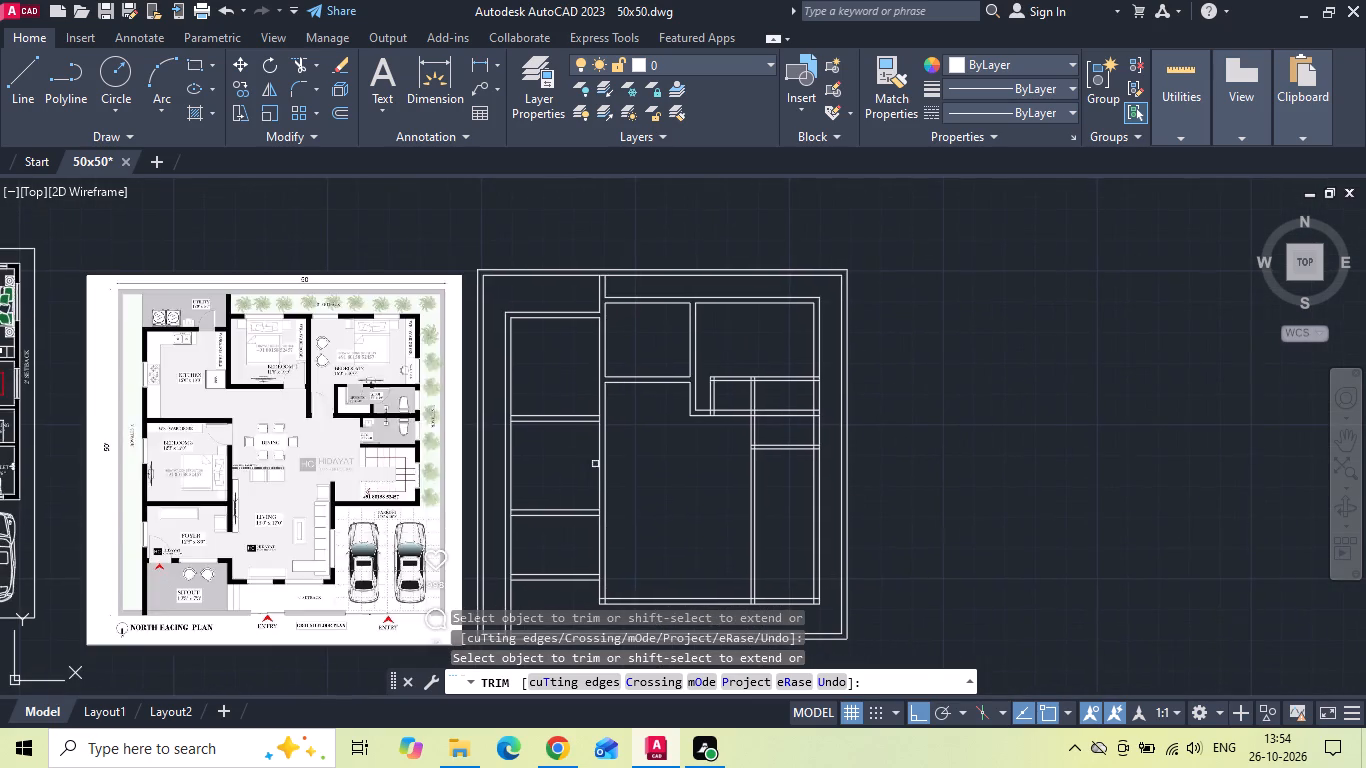
scroll(353, 397, up, 3)
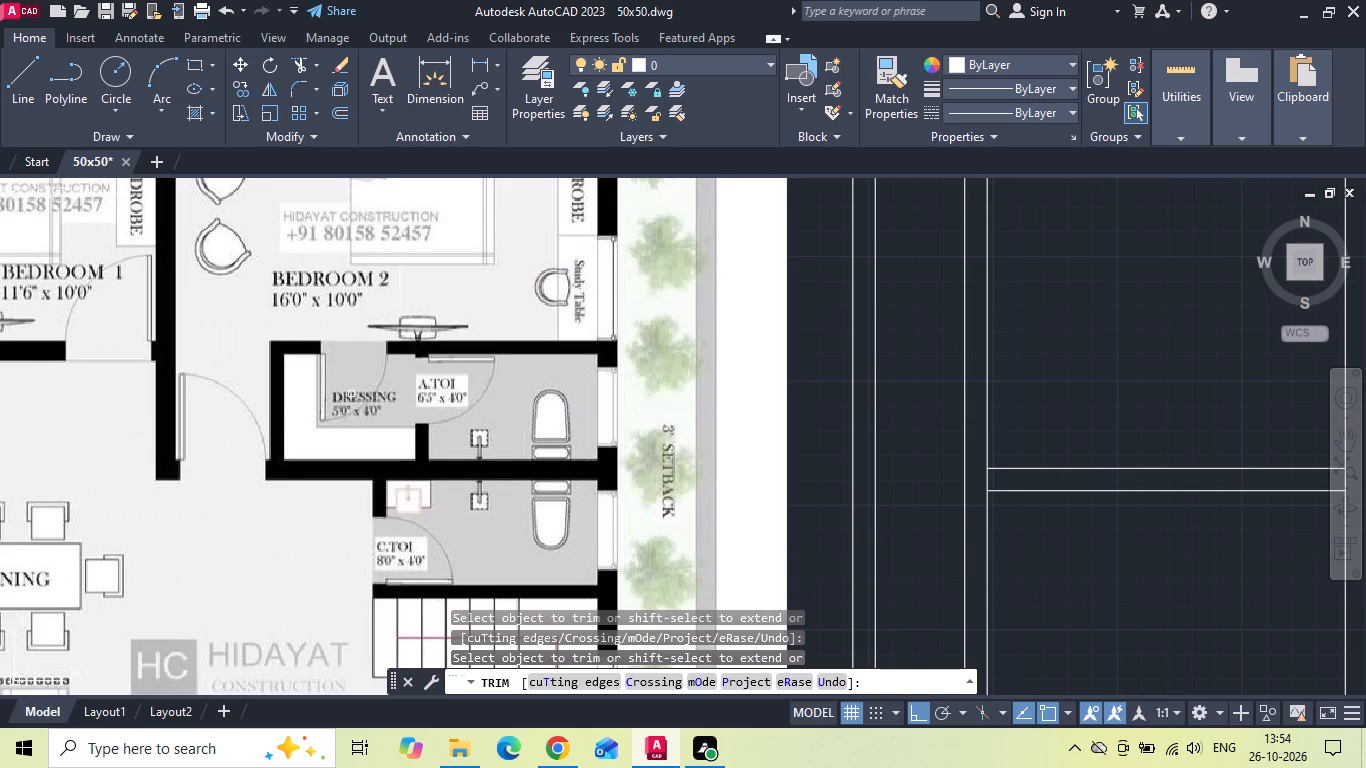
scroll(243, 393, down, 1)
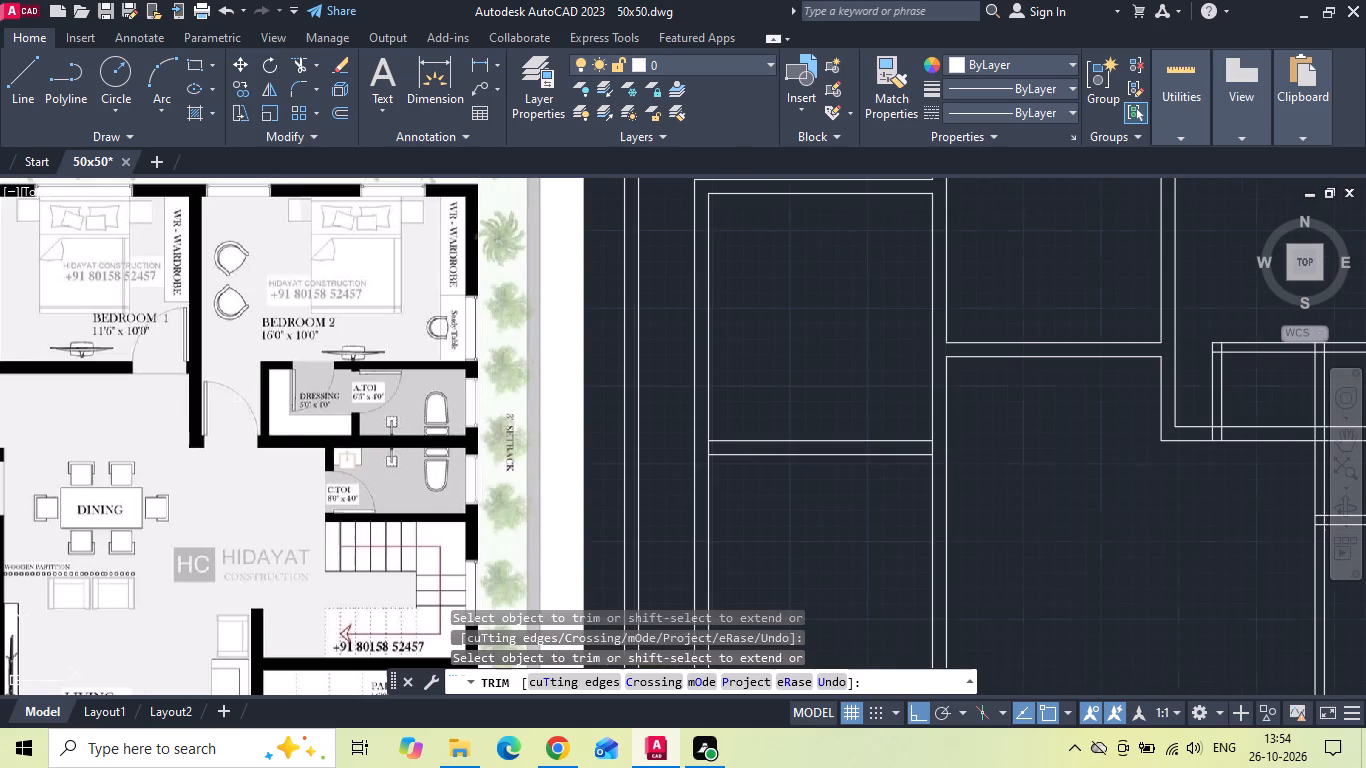
key(Escape)
middle_drag(747, 481, 495, 499)
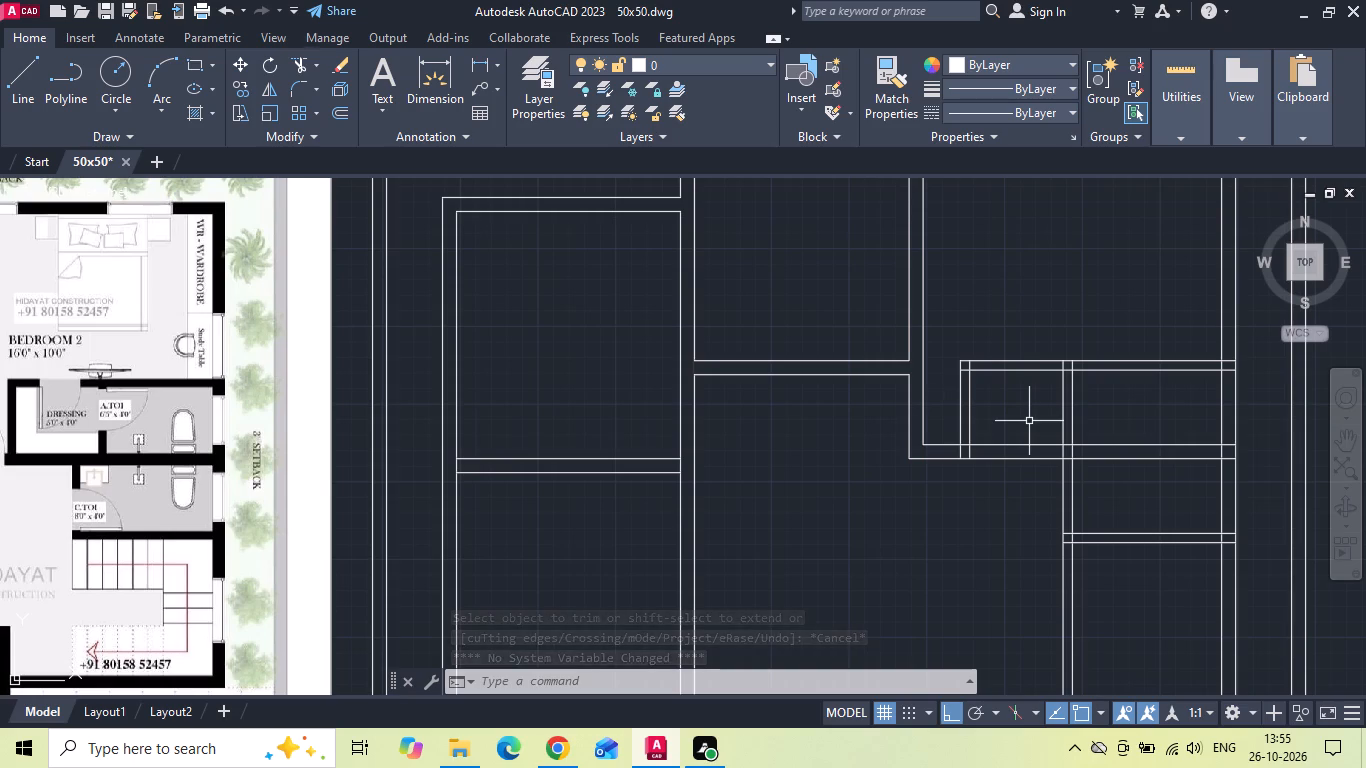
scroll(129, 427, up, 4)
scroll(123, 420, down, 1)
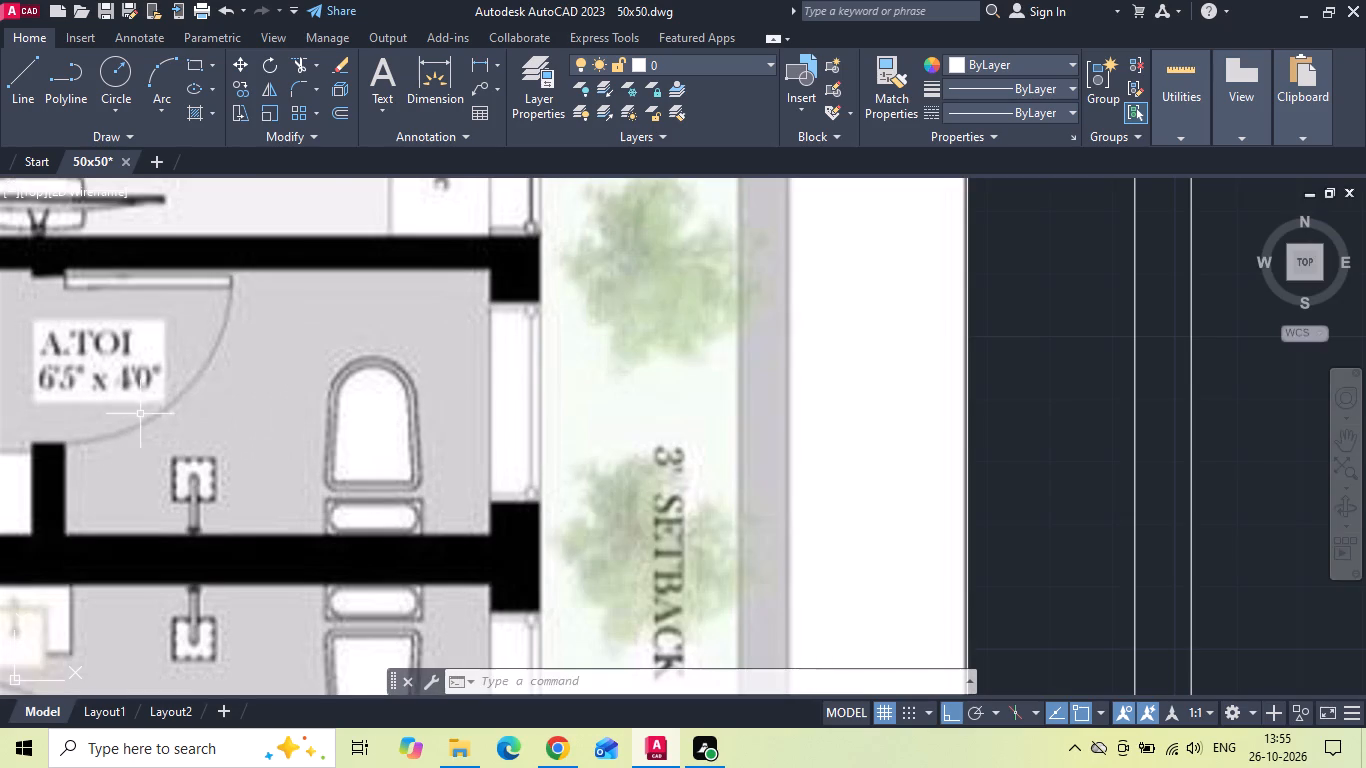
scroll(155, 408, down, 2)
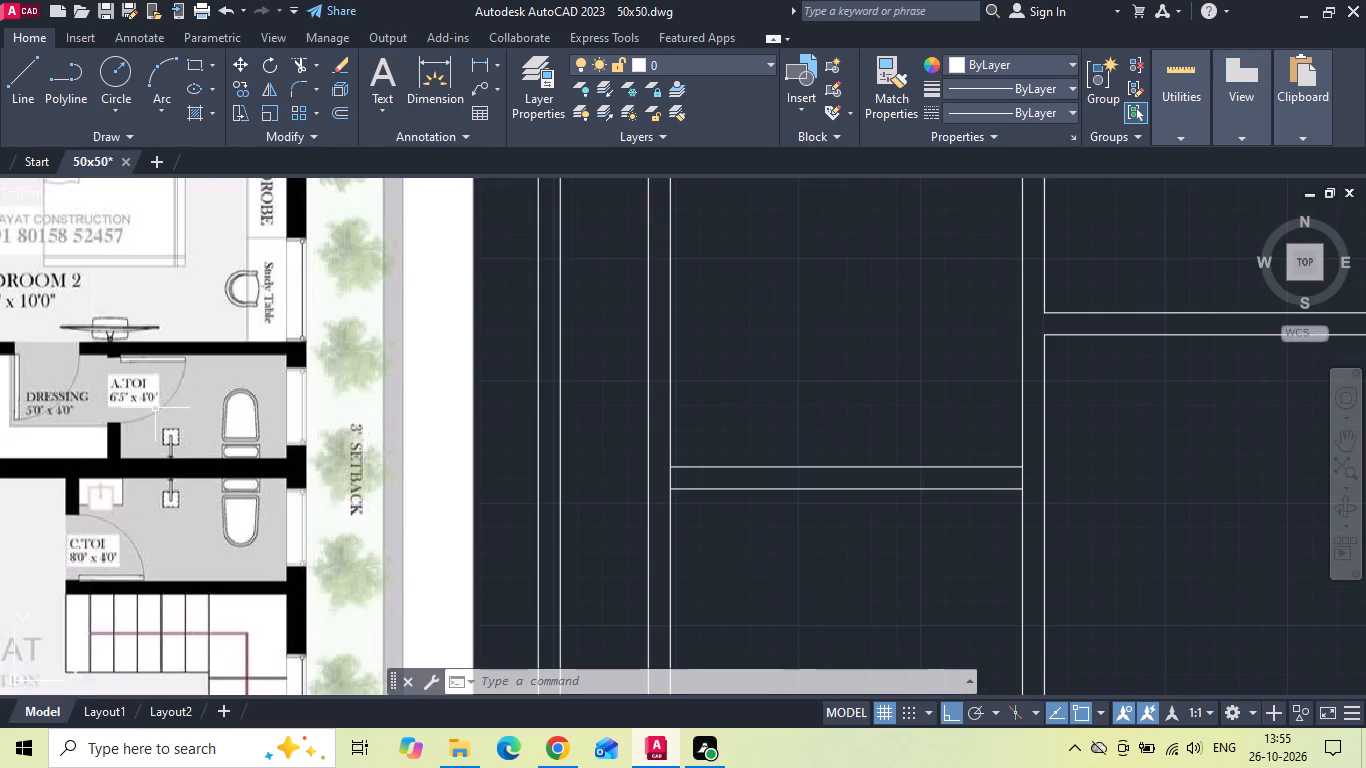
middle_drag(371, 410, 90, 378)
scroll(90, 378, down, 1)
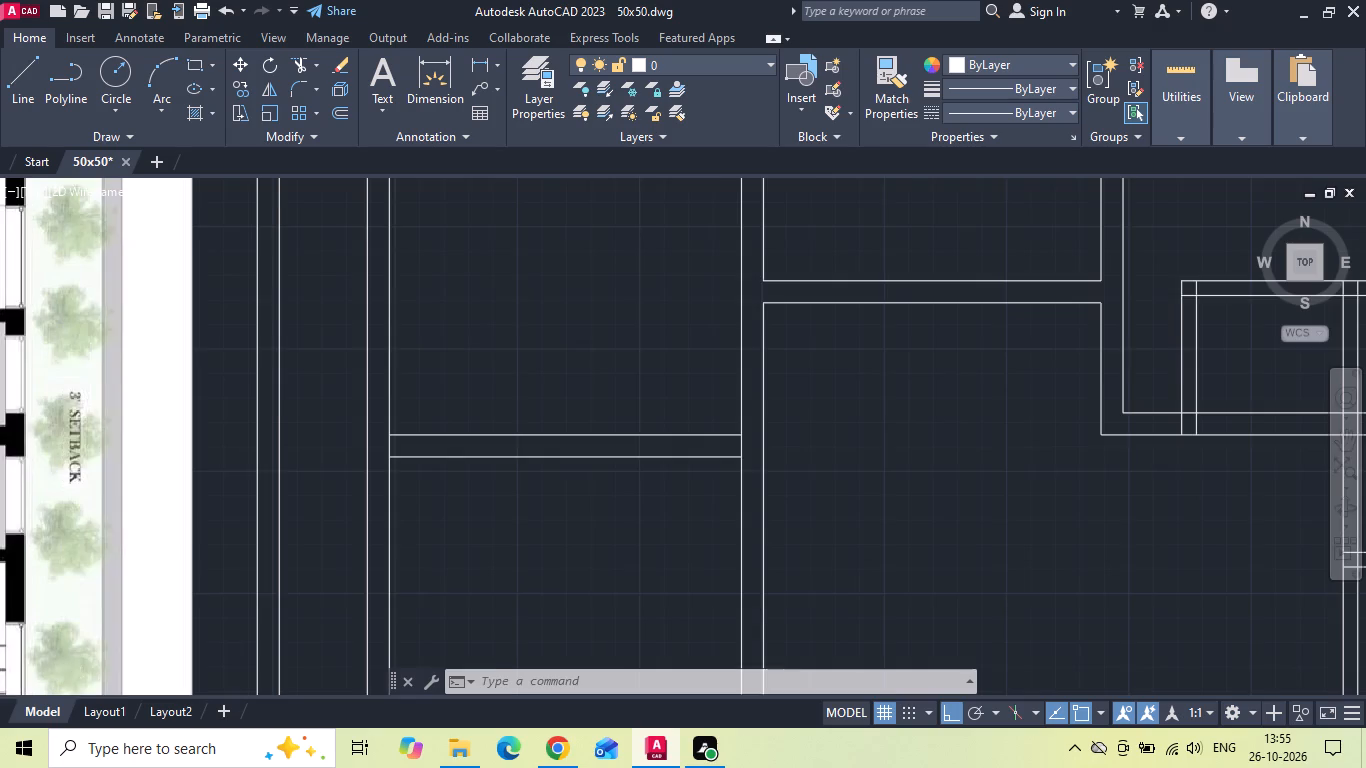
Trim the dressing and toilet wall lines that cross the right outer wall.
key(t)
key(r)
key(space)
key(space)
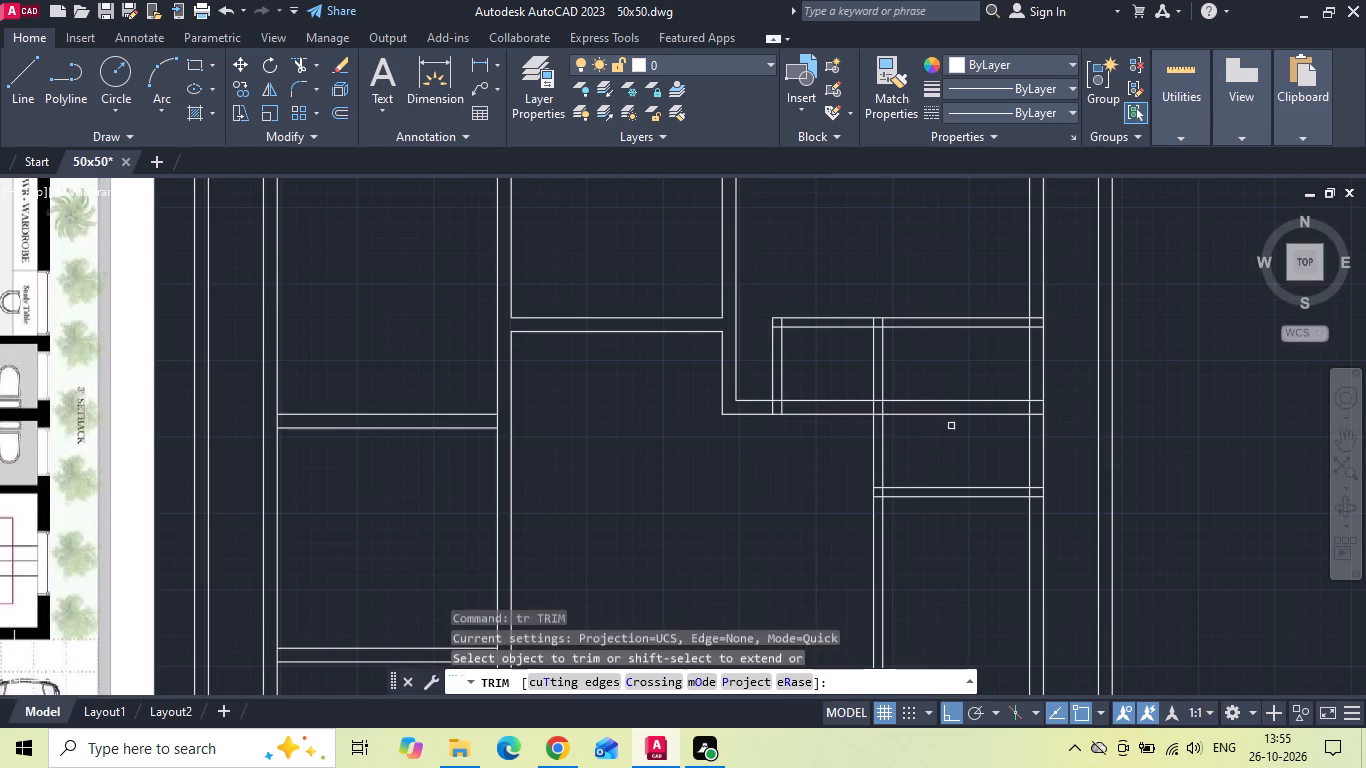
scroll(969, 413, up, 1)
click(1071, 252)
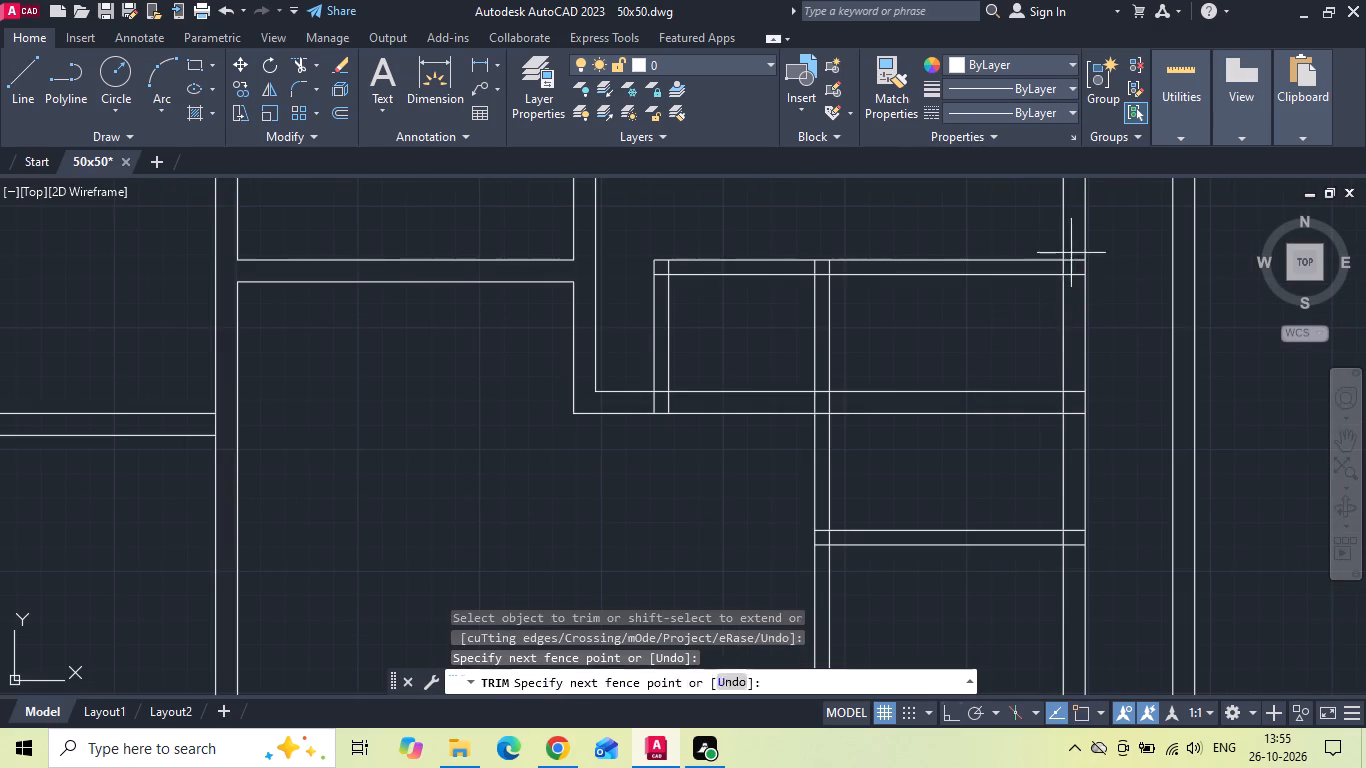
click(1080, 598)
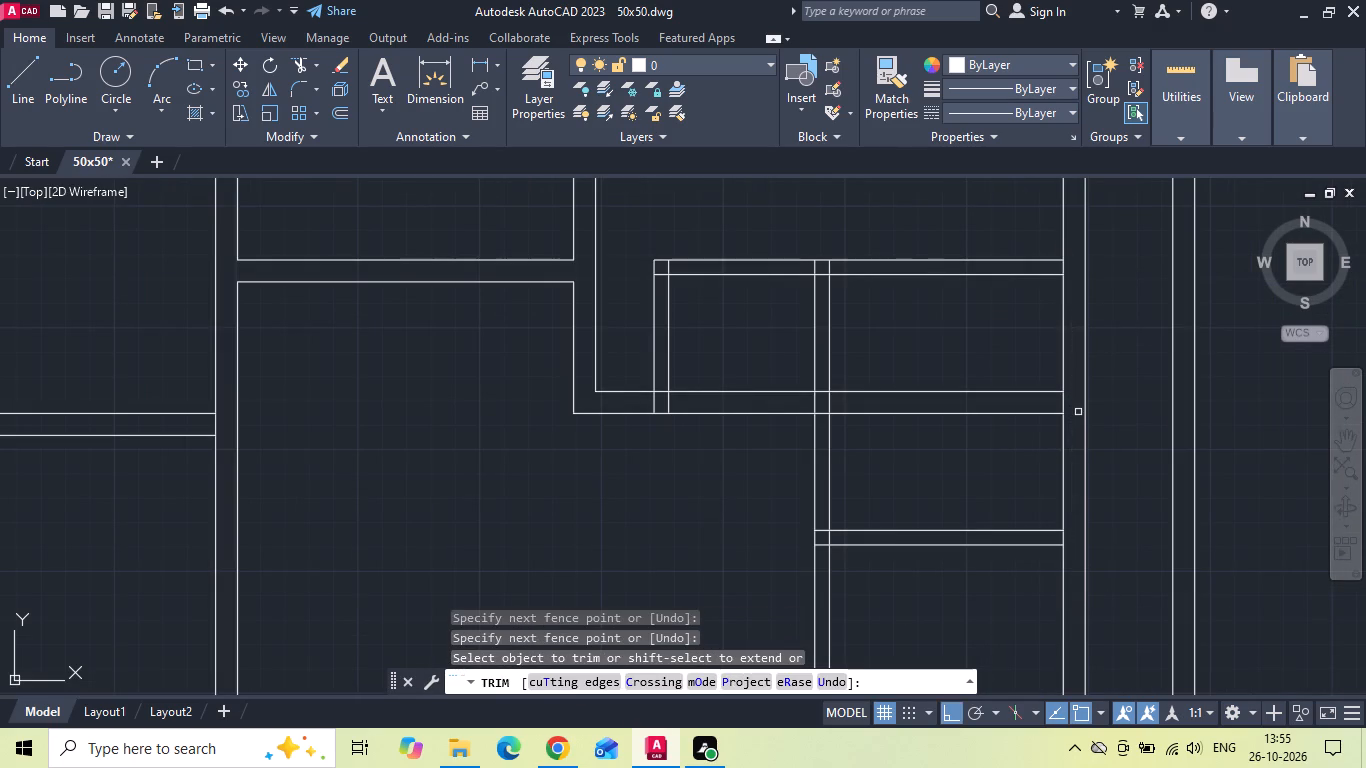
Trim the crossing lines inside the wall separating the attached and common toilets, and open its junction with the common toilet's left wall.
click(1076, 409)
click(640, 399)
click(822, 572)
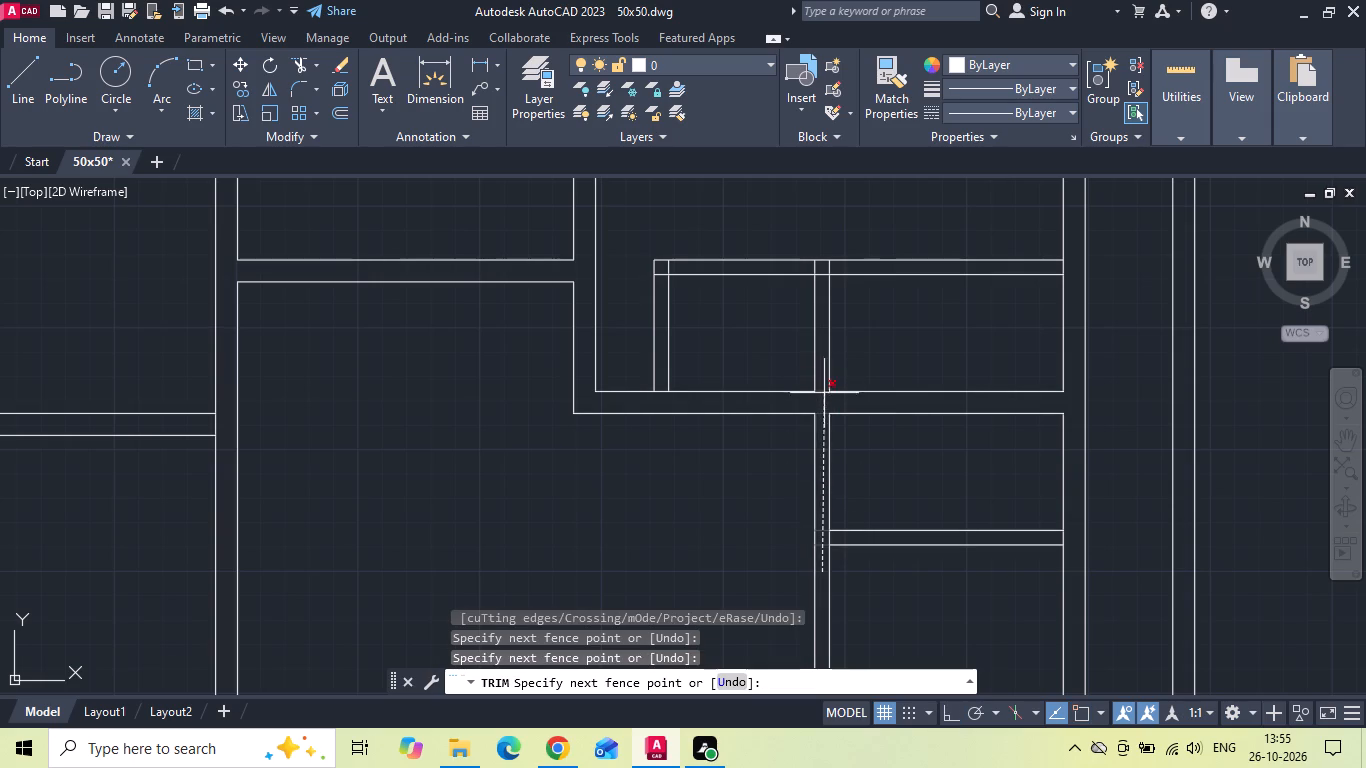
click(821, 407)
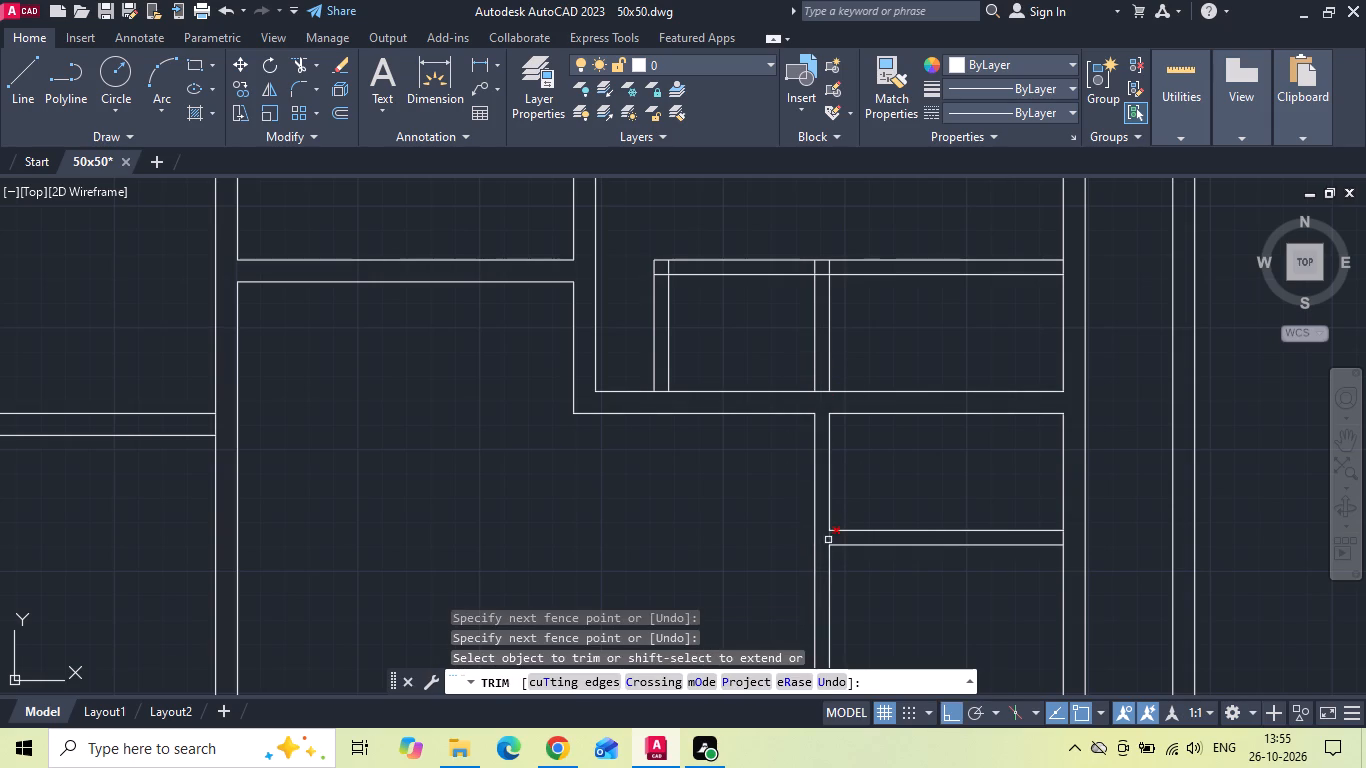
Trim the common toilet's lower wall junctions with its left wall and the right outer wall.
click(828, 540)
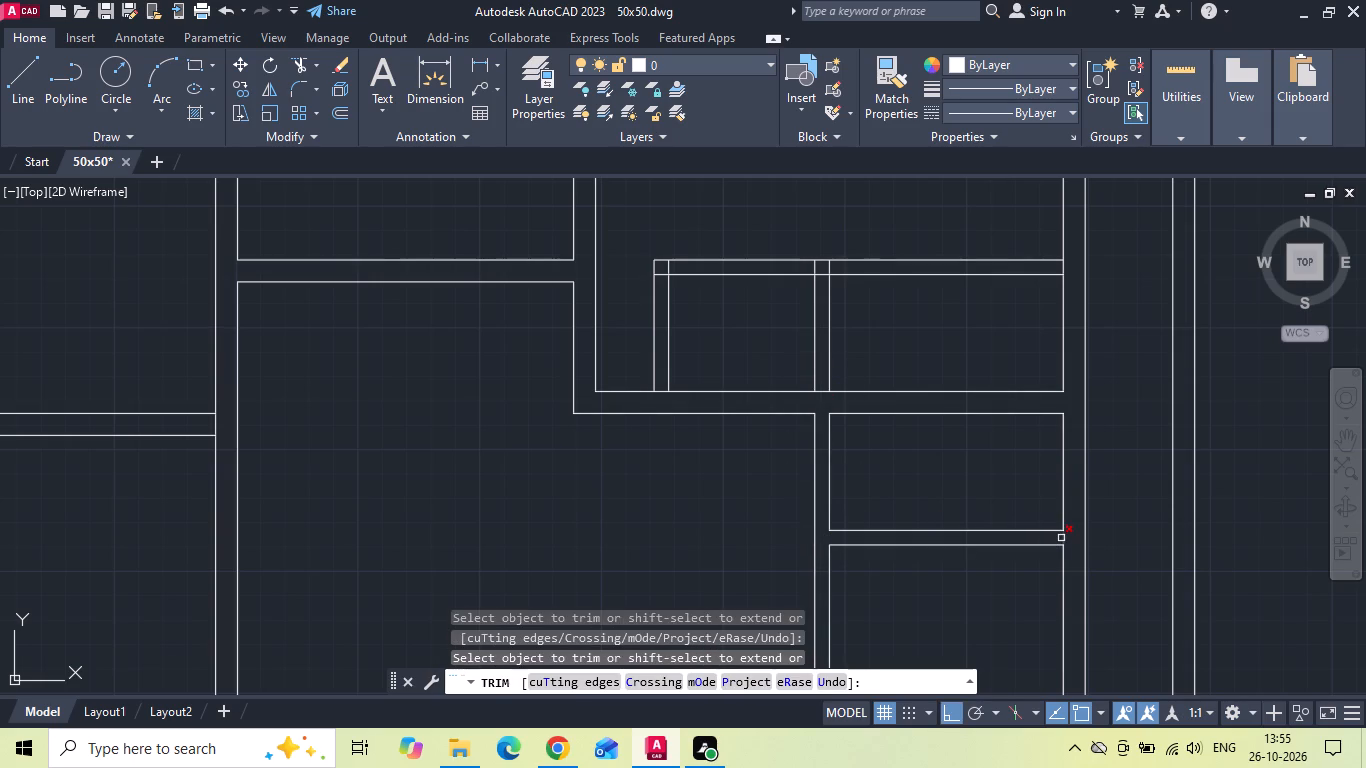
click(1062, 537)
key(Escape)
Move the dressing's left wall and the dressing–attached toilet partition 1'7" to the right.
drag(856, 348, 814, 345)
click(775, 340)
right_click(771, 337)
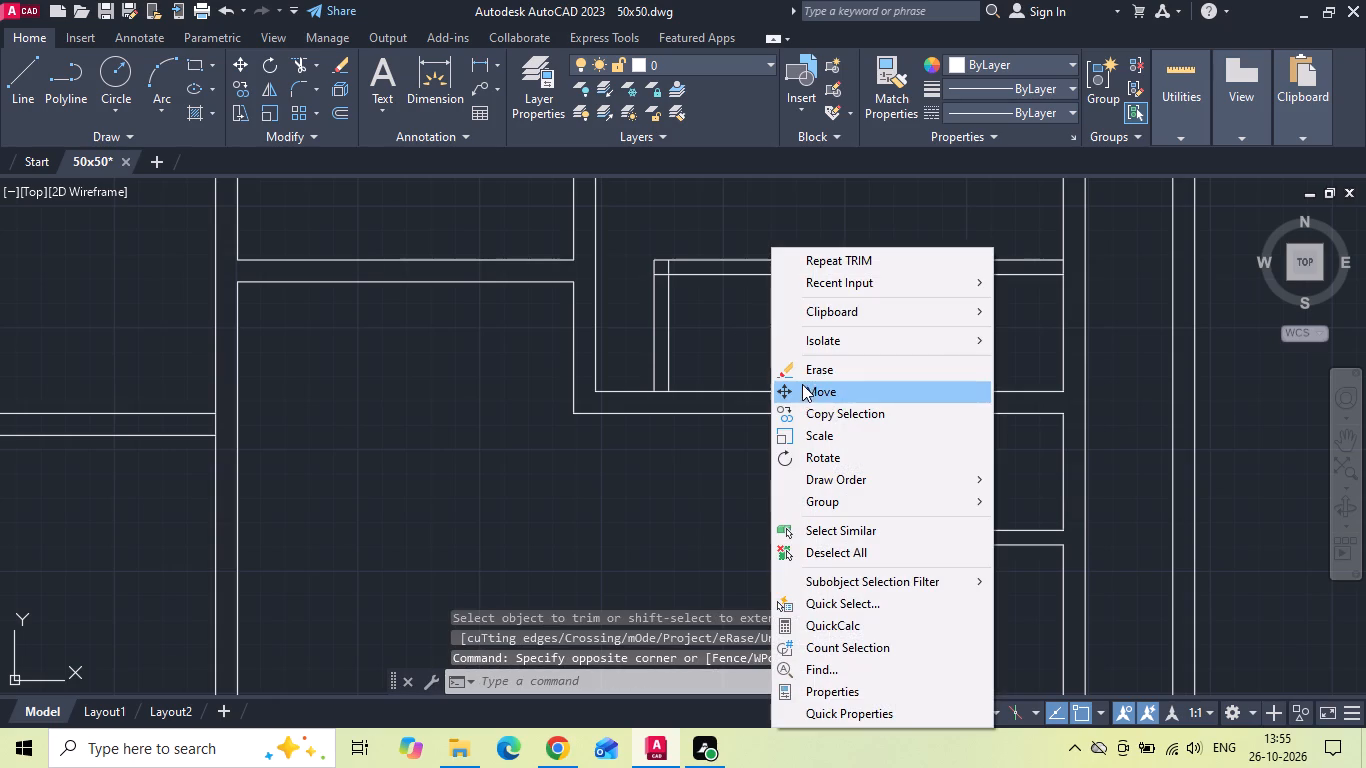
key(Escape)
drag(728, 337, 712, 344)
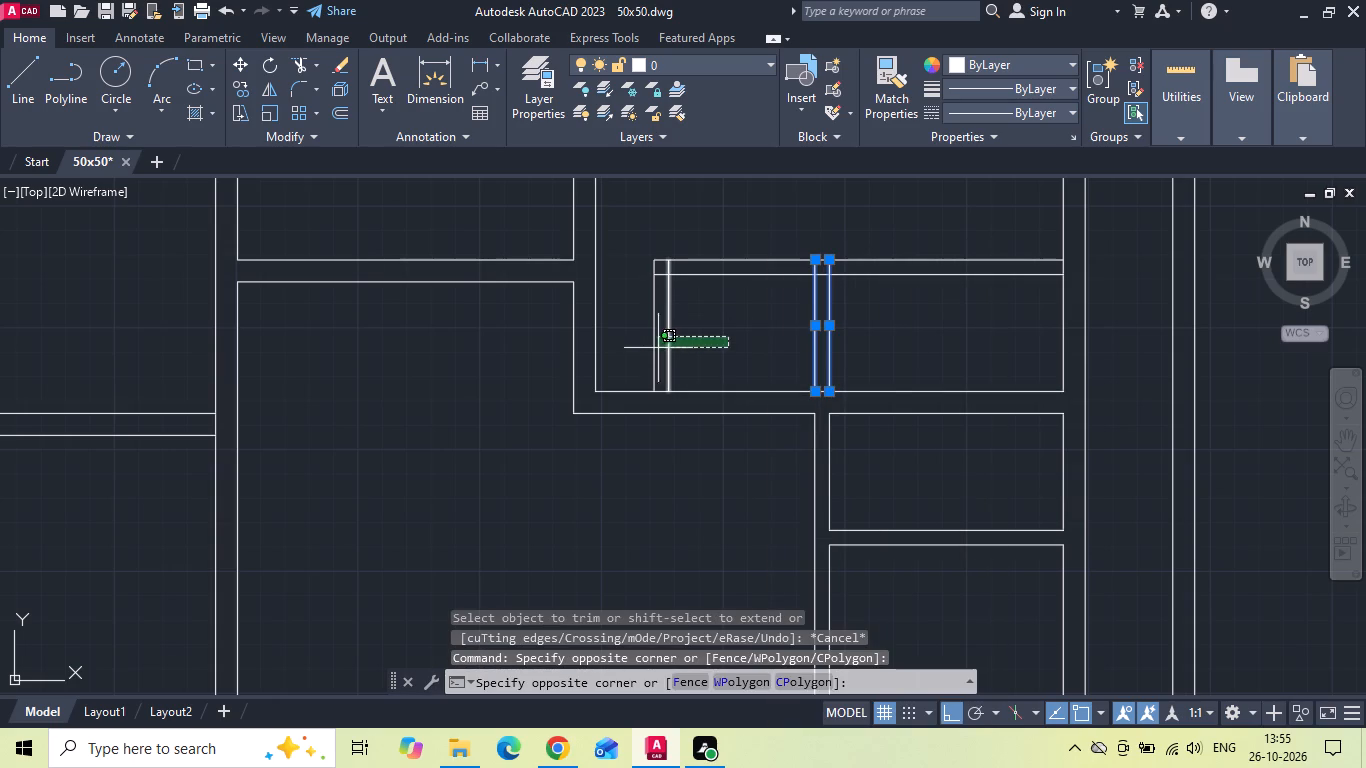
click(634, 352)
right_click(632, 352)
click(665, 394)
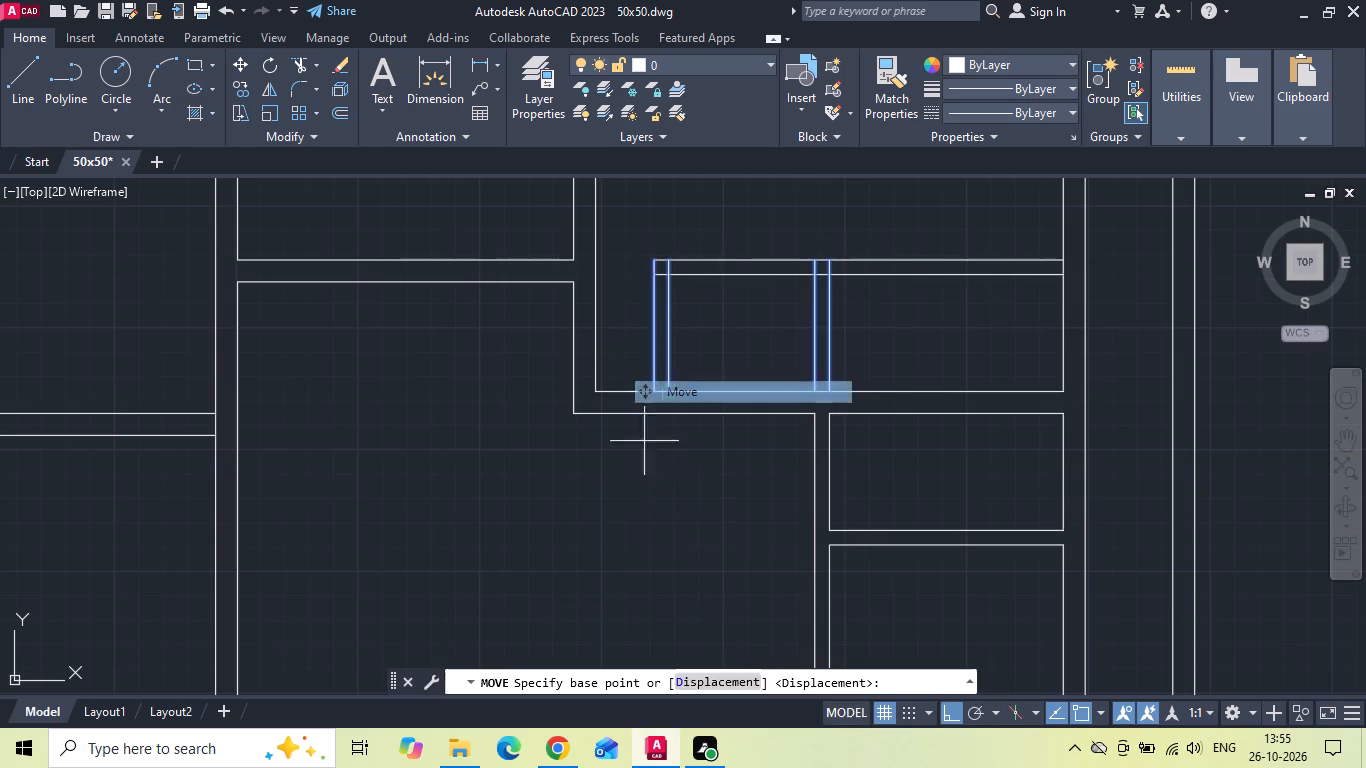
drag(574, 533, 600, 533)
key(1)
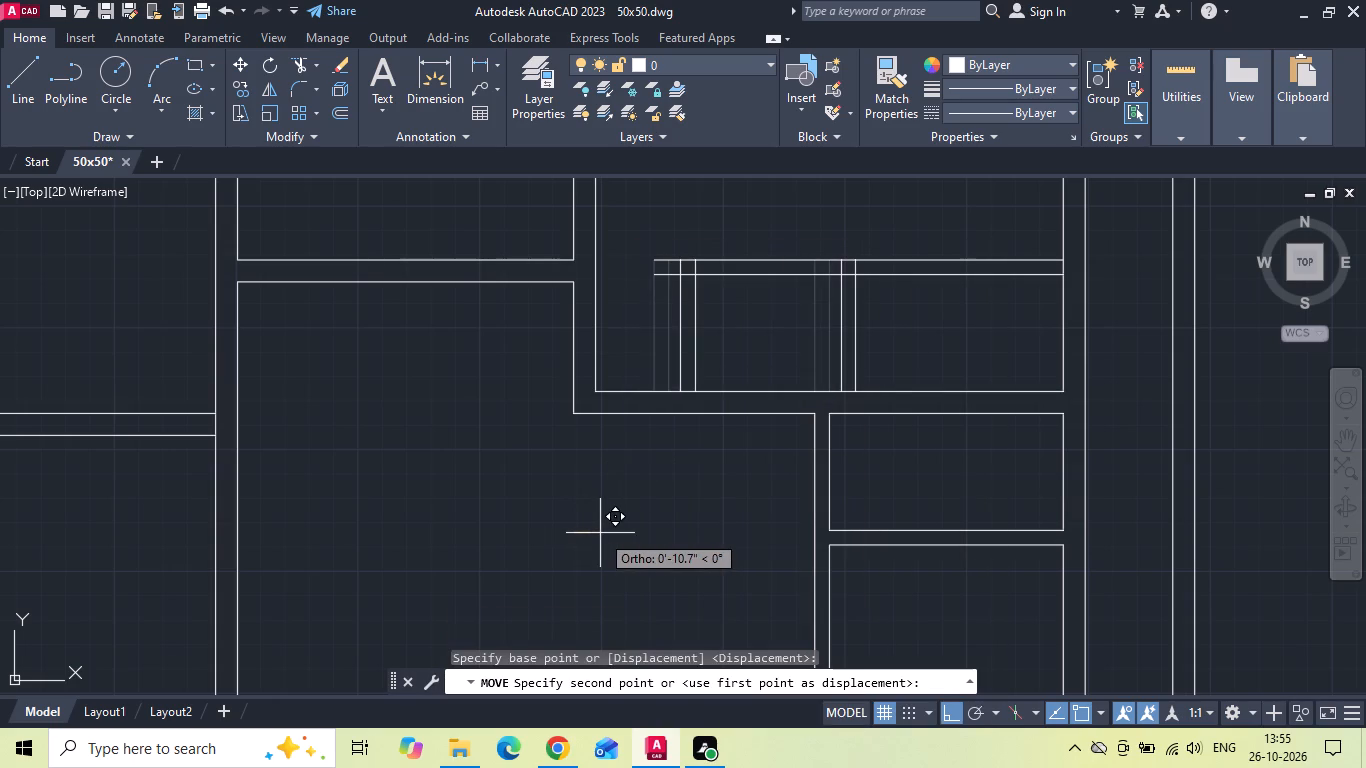
key(apostrophe)
text(7)
key(space)
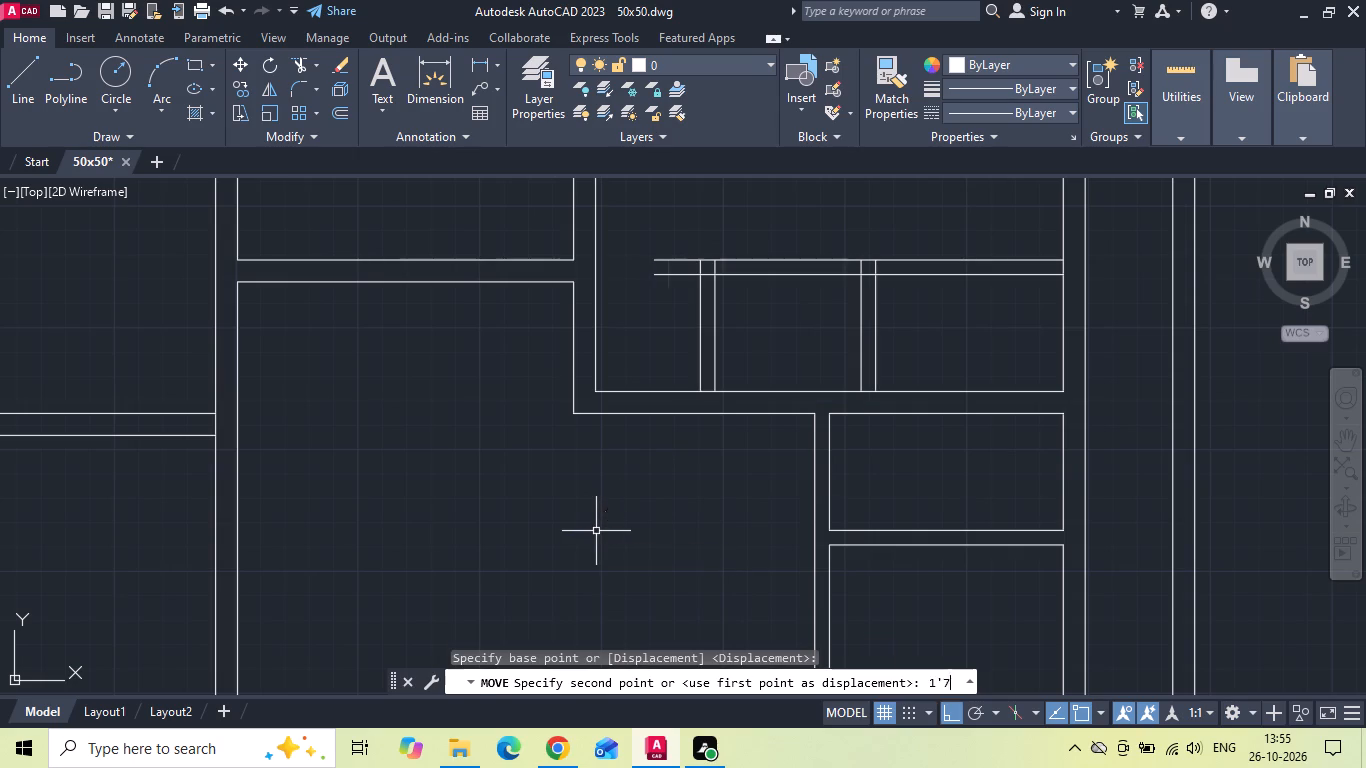
Measure the gap between the passage wall and the dressing's left wall, and check it against the reference plan.
click(489, 62)
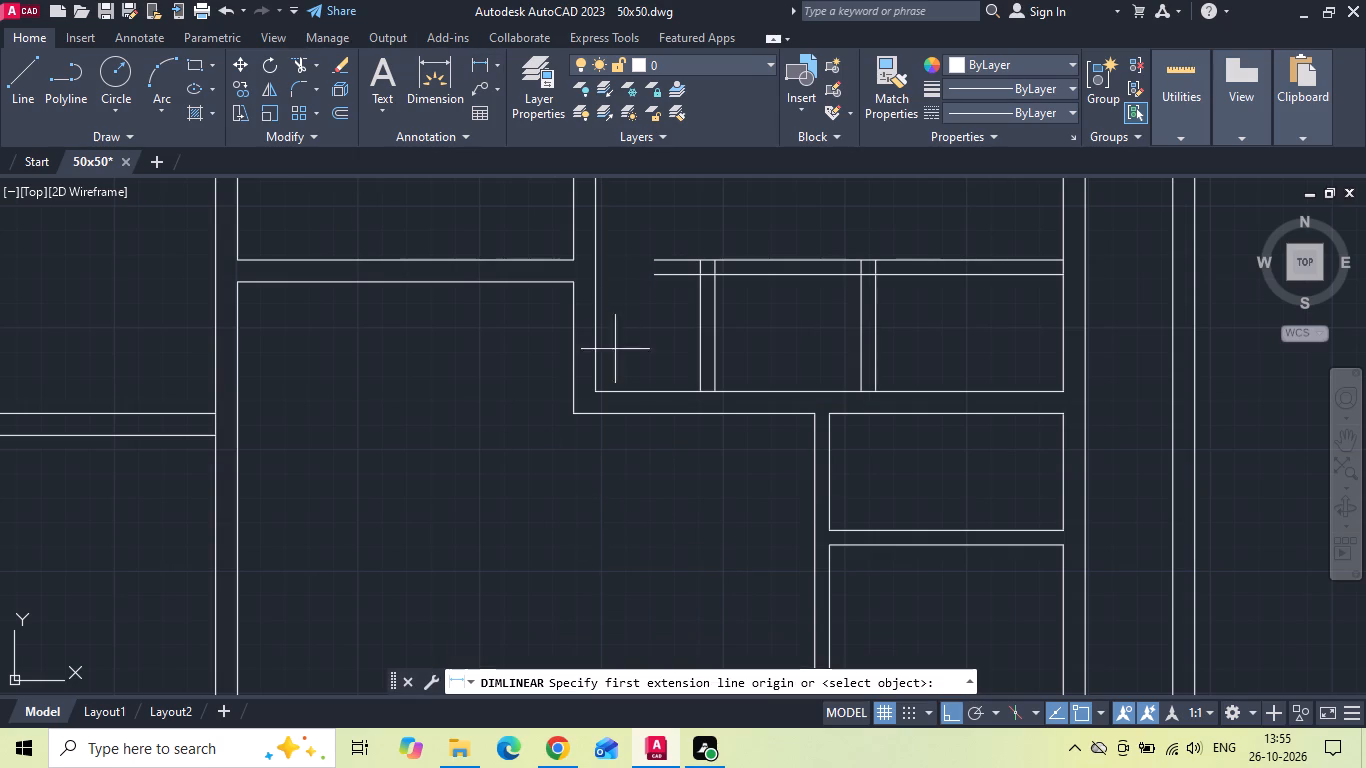
click(701, 388)
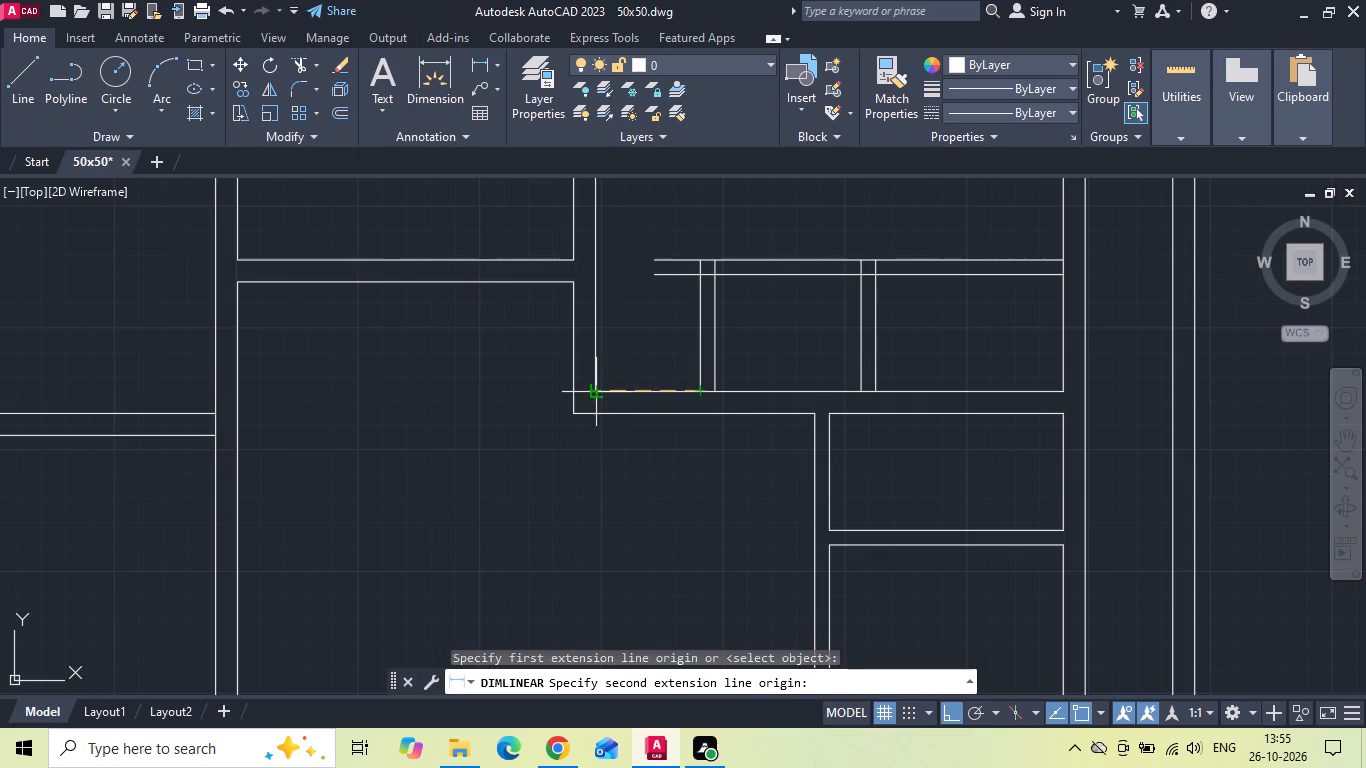
click(593, 390)
key(Escape)
scroll(615, 422, down, 2)
scroll(0, 431, up, 3)
scroll(68, 429, down, 2)
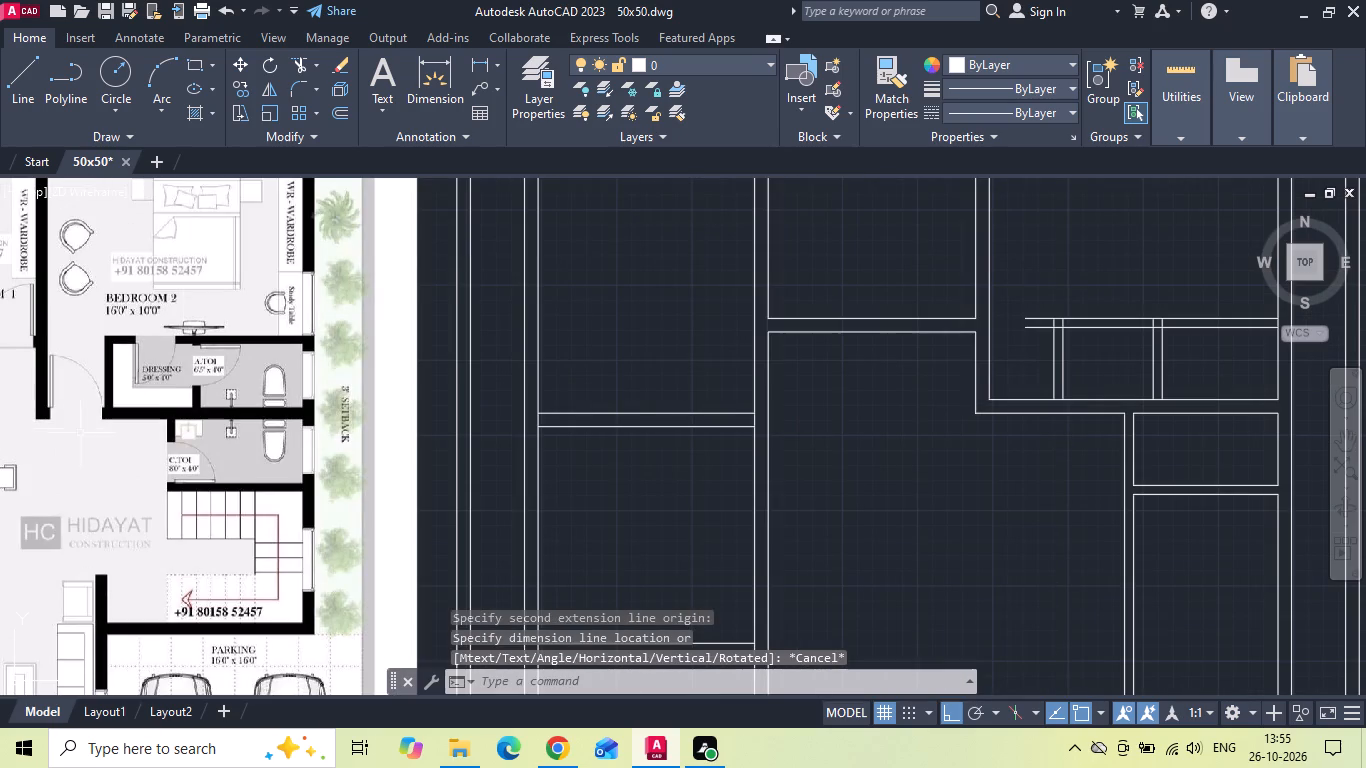
middle_drag(617, 427, 348, 427)
scroll(877, 364, up, 2)
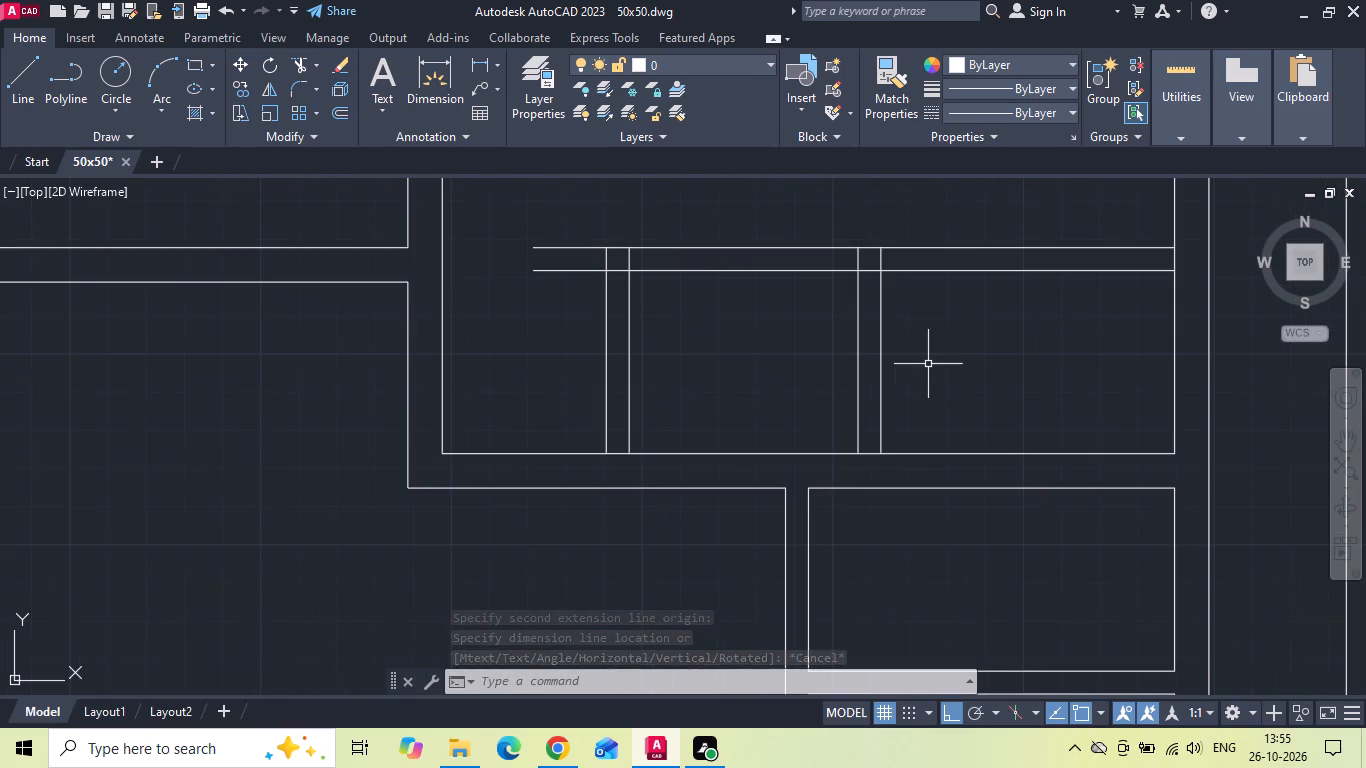
Measure the clear widths of the dressing and the attached toilet.
click(928, 364)
key(Escape)
click(478, 68)
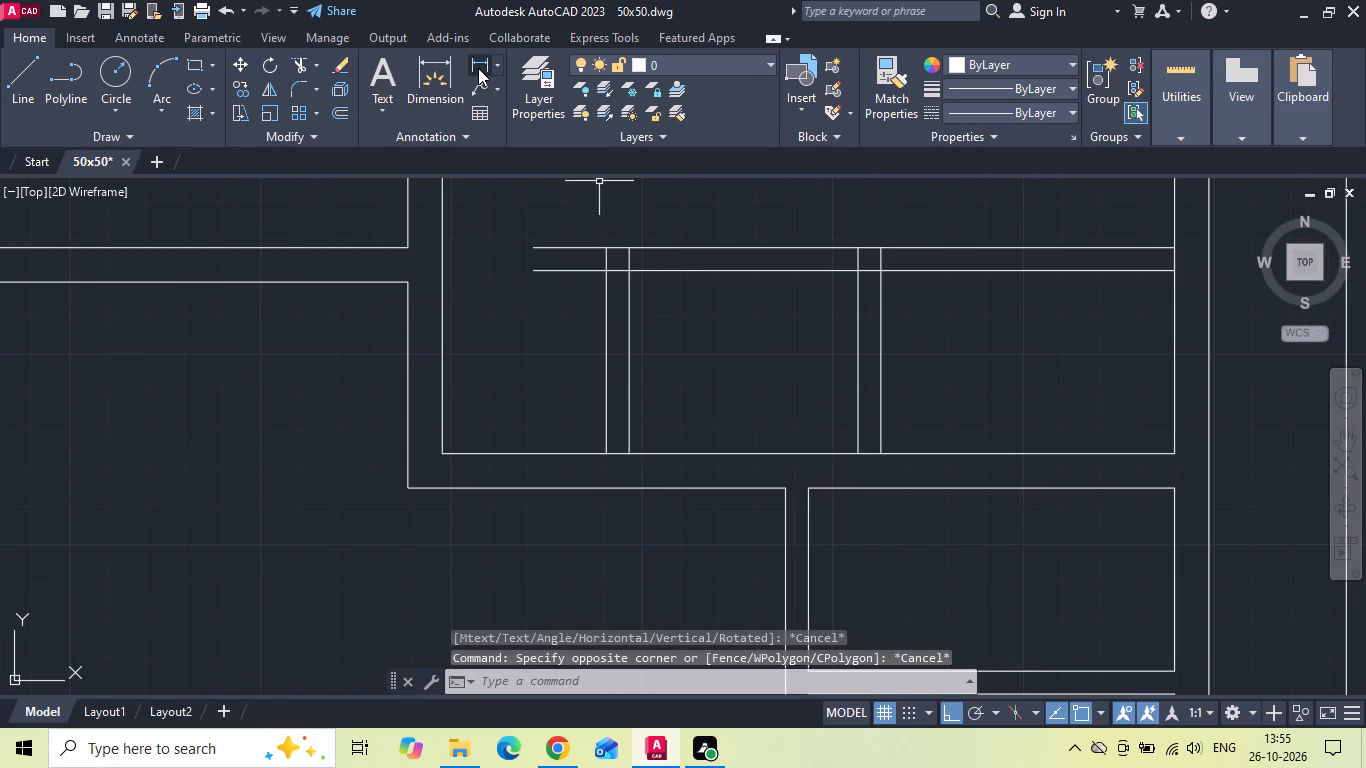
click(638, 374)
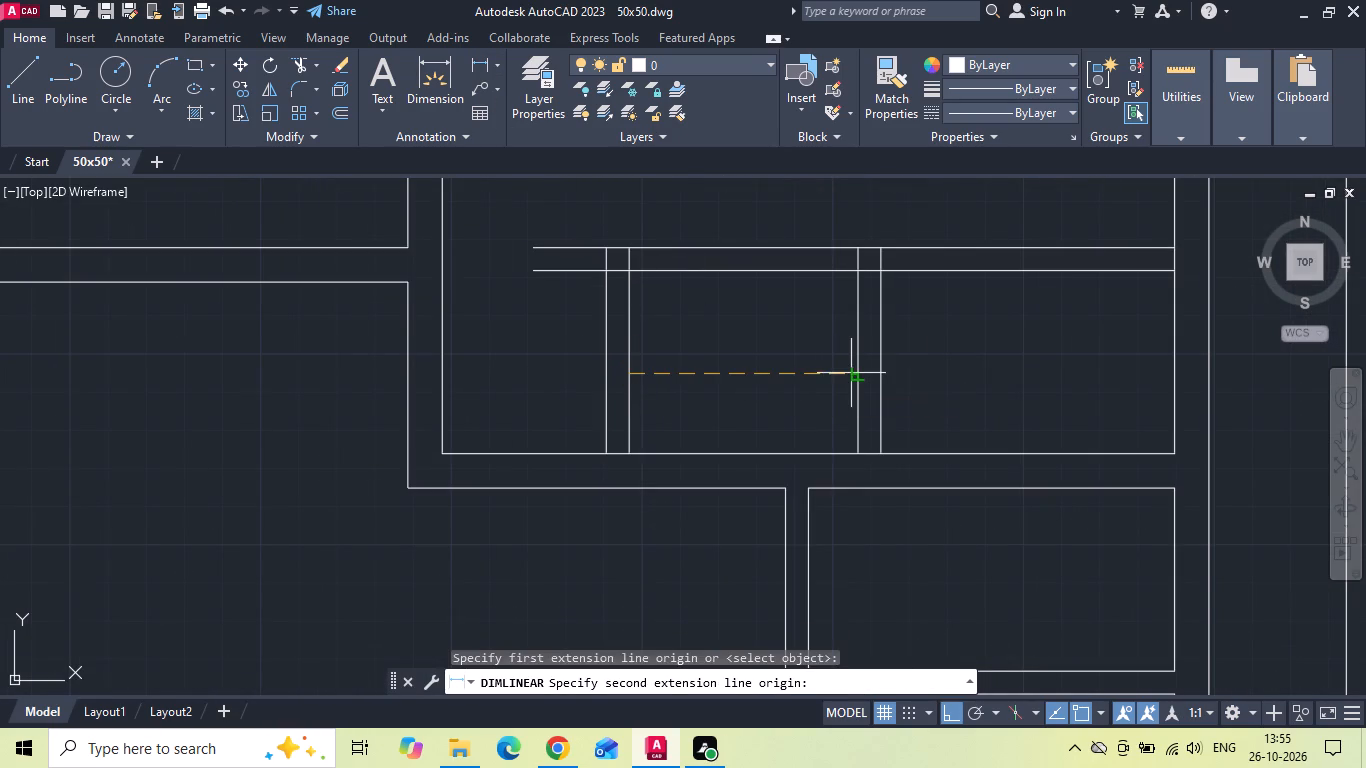
click(851, 373)
key(Escape)
key(space)
click(878, 371)
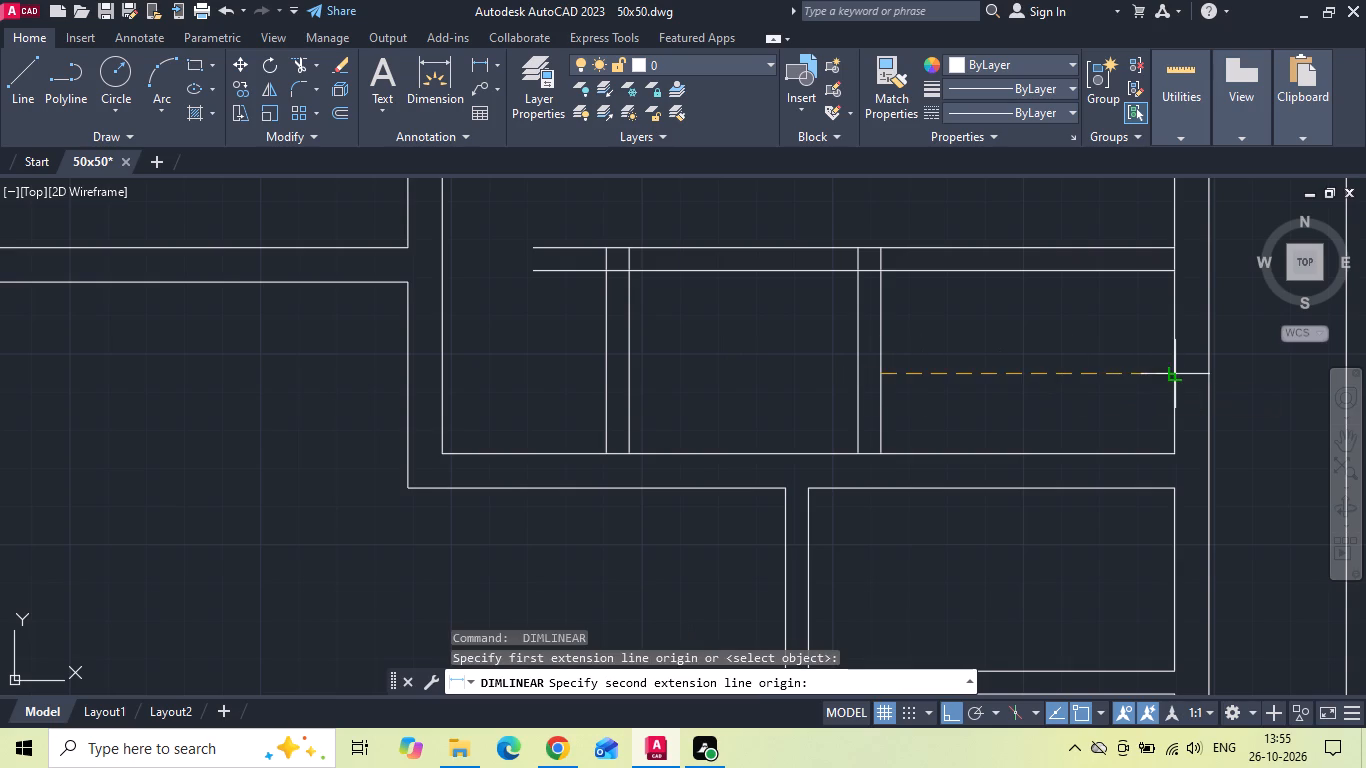
click(1177, 379)
key(Escape)
Move the dressing's left wall and the dressing–attached toilet partition 1" to the left.
drag(976, 372, 778, 382)
click(519, 379)
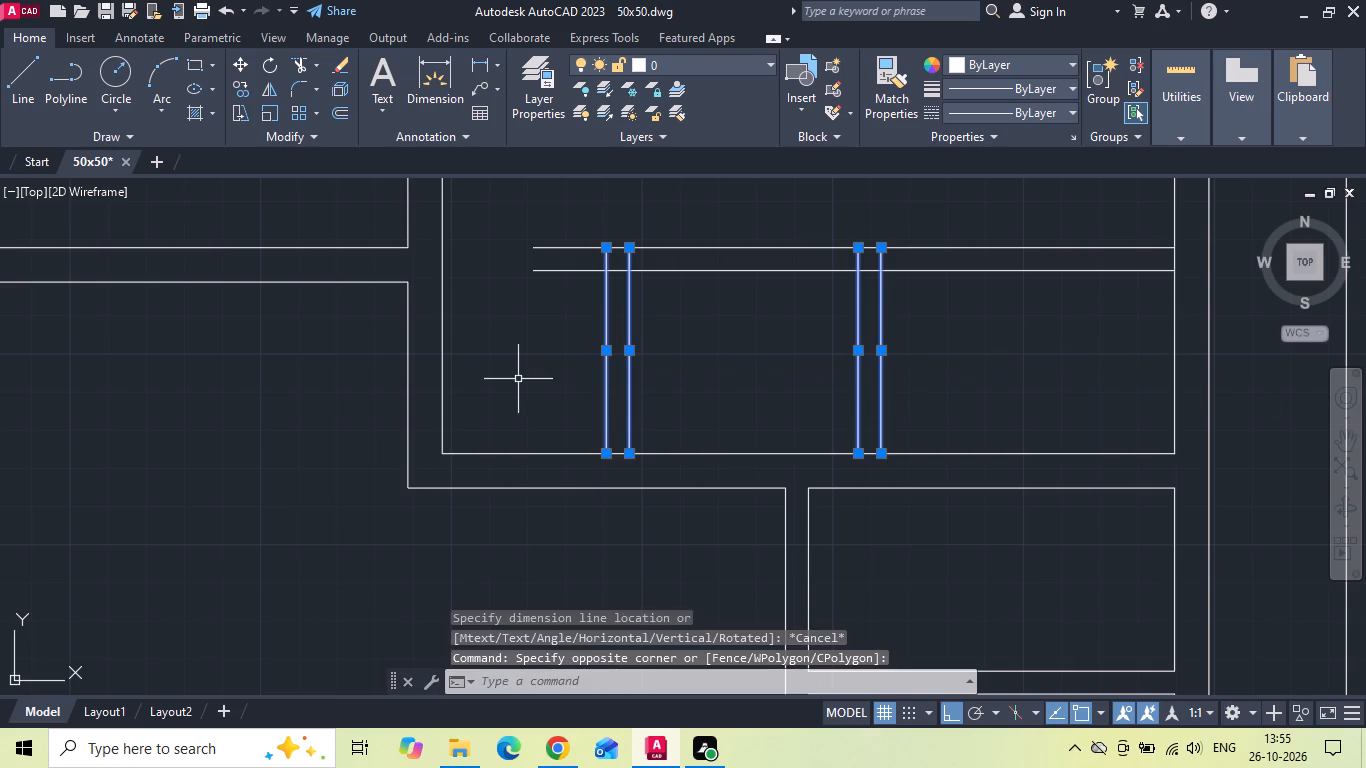
right_click(521, 367)
click(552, 389)
click(738, 394)
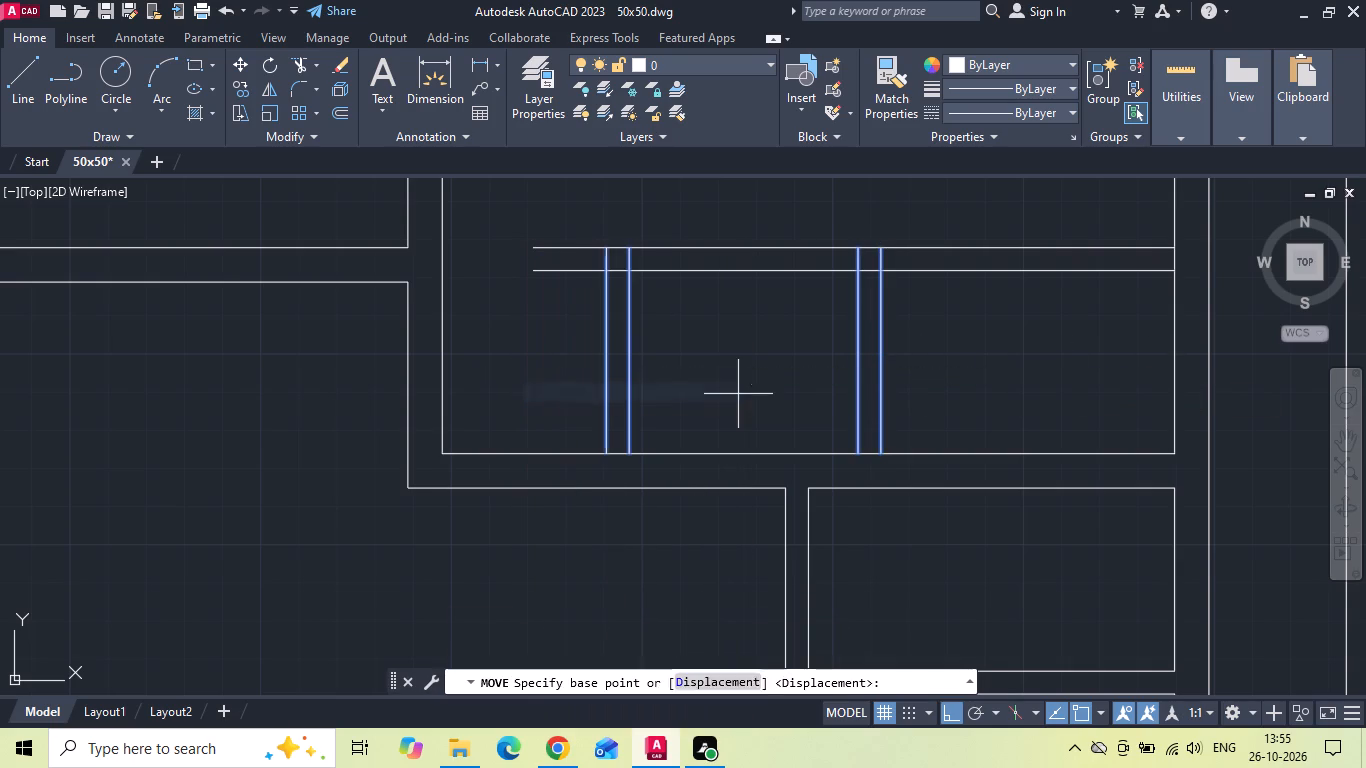
text(1)
key(space)
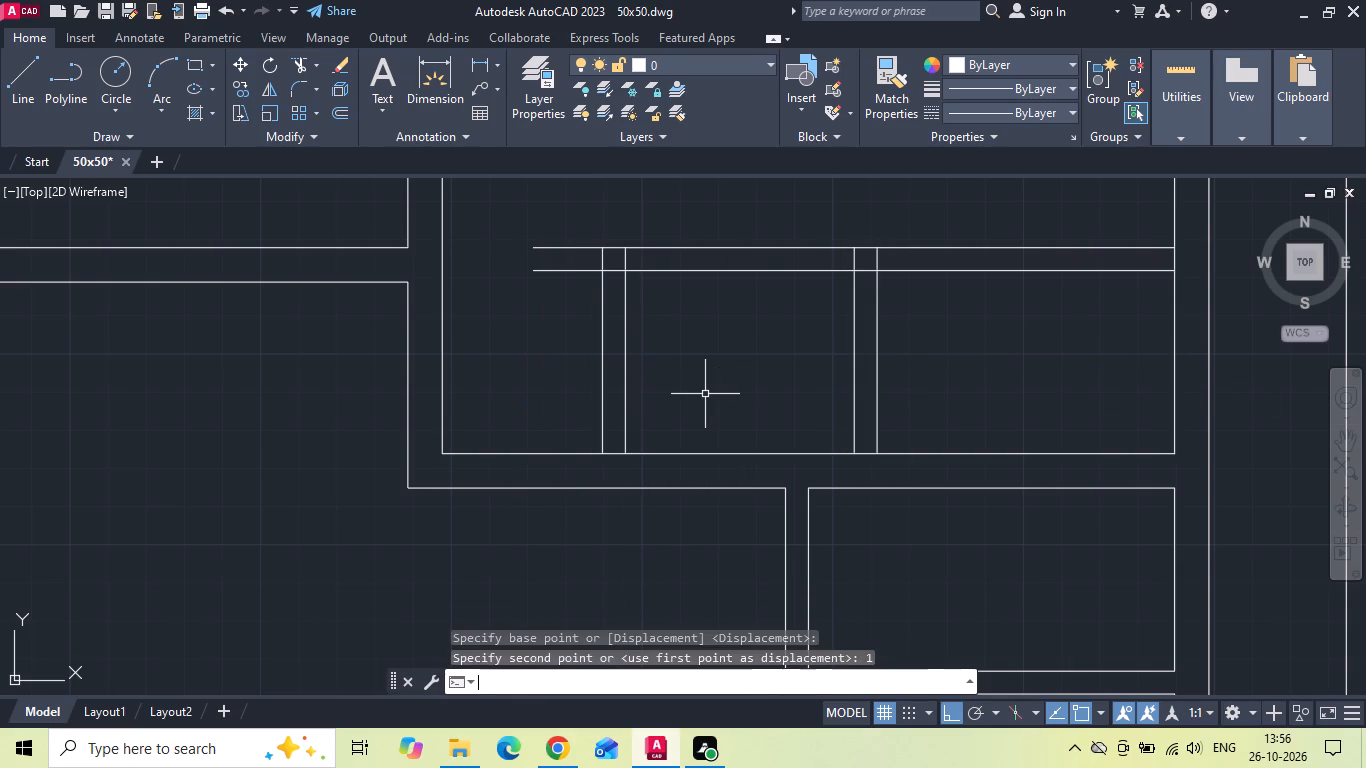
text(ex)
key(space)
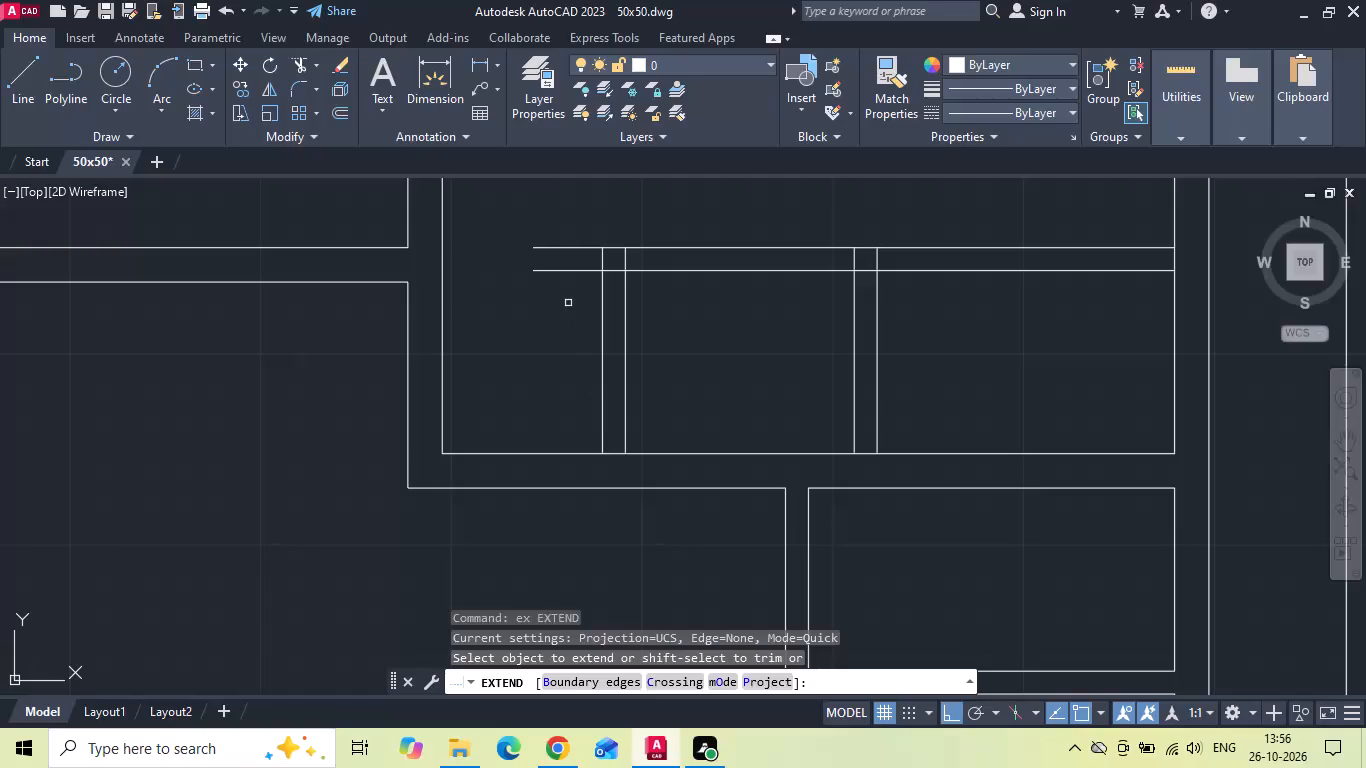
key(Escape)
Trim the dressing and attached toilet's upper wall at its overhanging left end, the partition junction and the right outer wall.
text(tr)
key(space)
drag(575, 307, 582, 222)
click(619, 274)
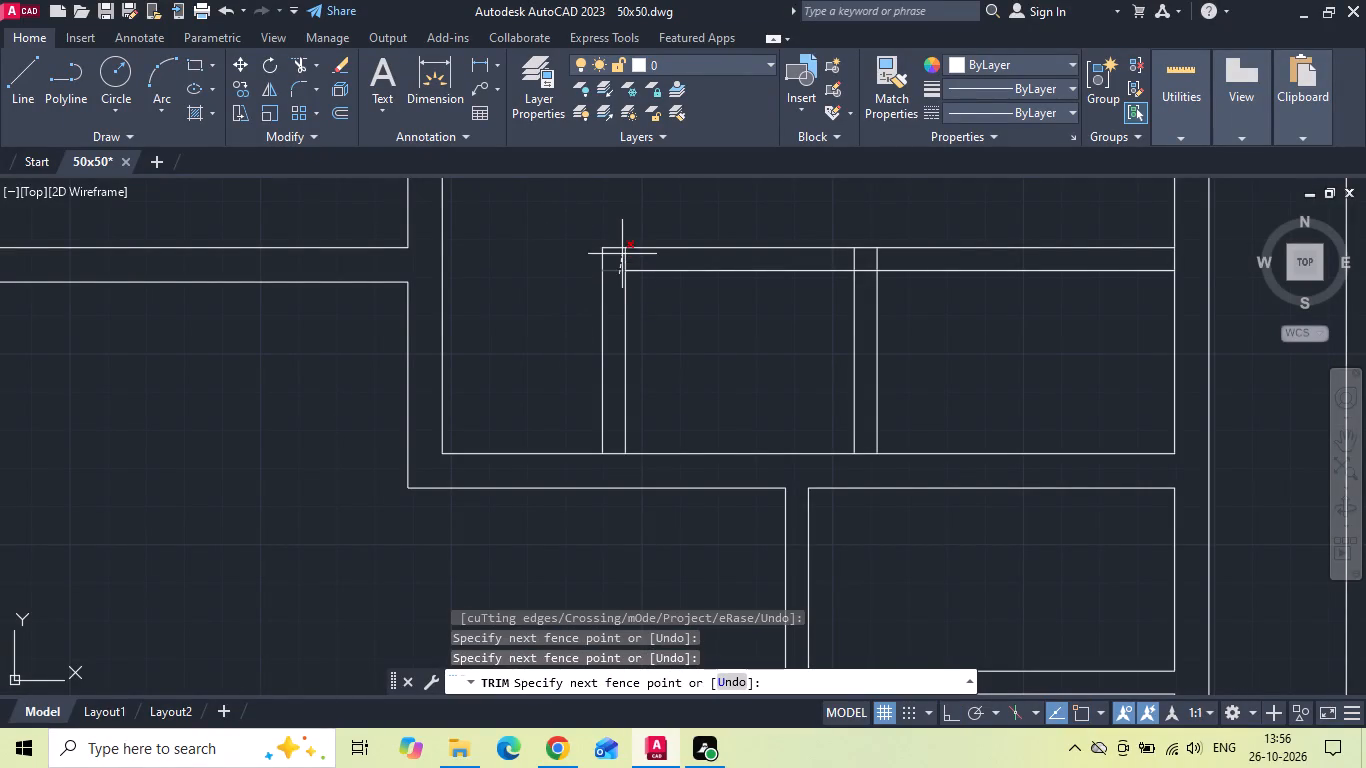
click(631, 254)
click(831, 262)
click(898, 264)
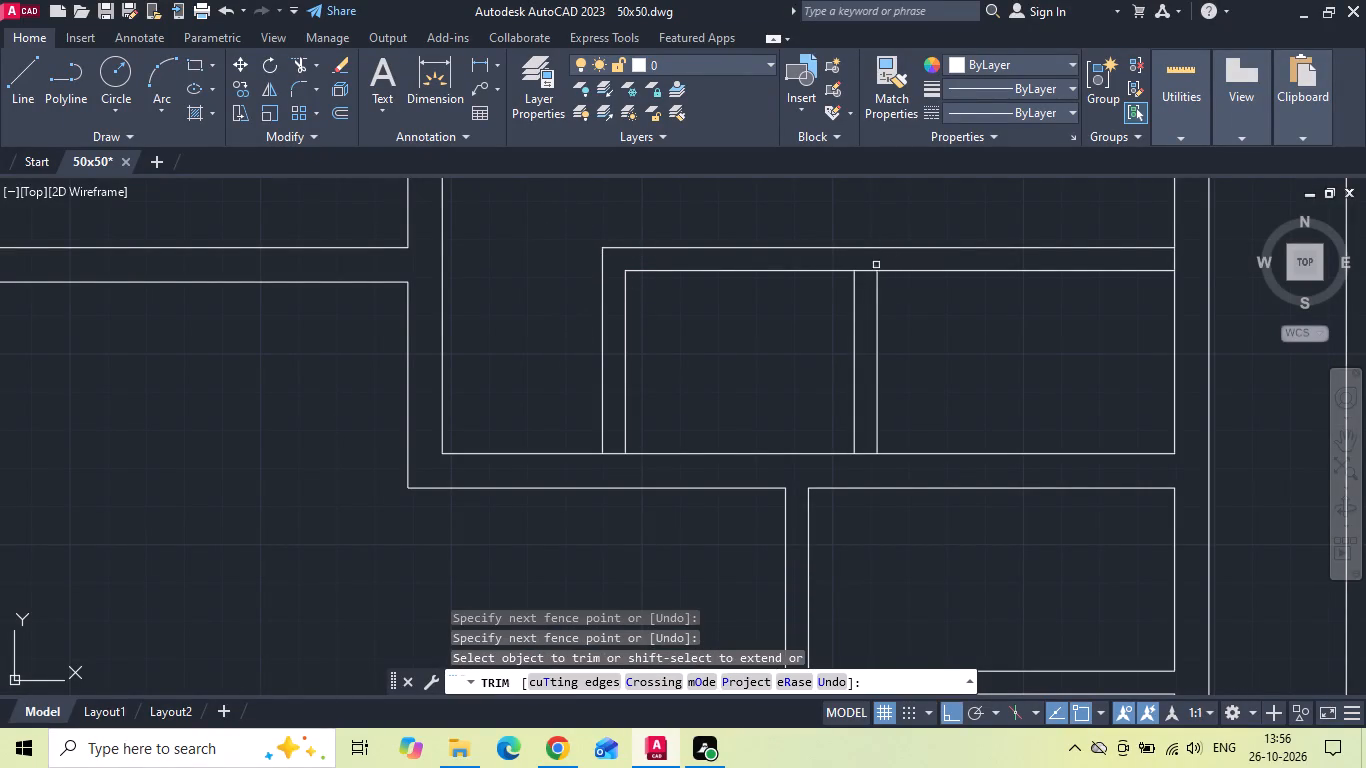
click(862, 268)
click(1173, 261)
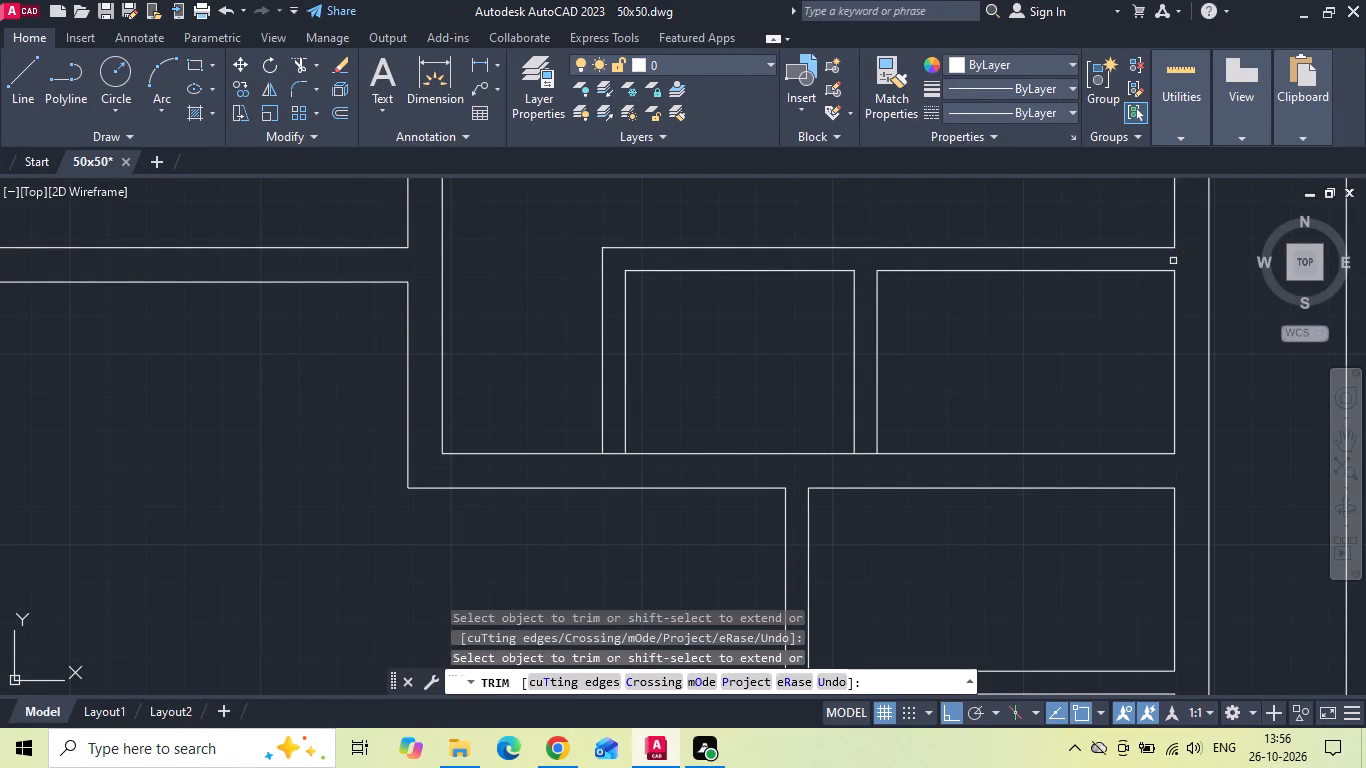
Trim the lower wall line where the dressing's left wall and the dressing–attached toilet partition meet it.
scroll(718, 236, down, 1)
scroll(659, 362, up, 1)
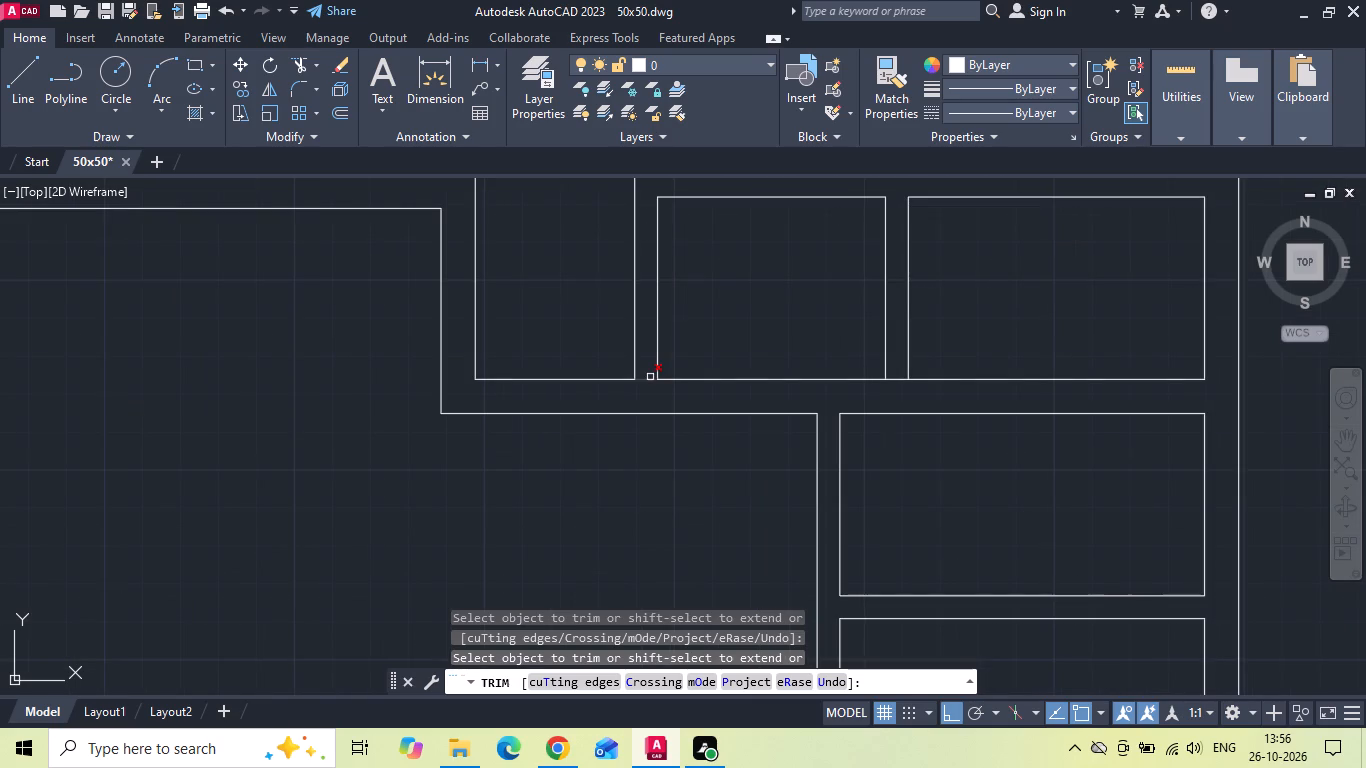
click(650, 377)
click(899, 375)
scroll(770, 317, down, 1)
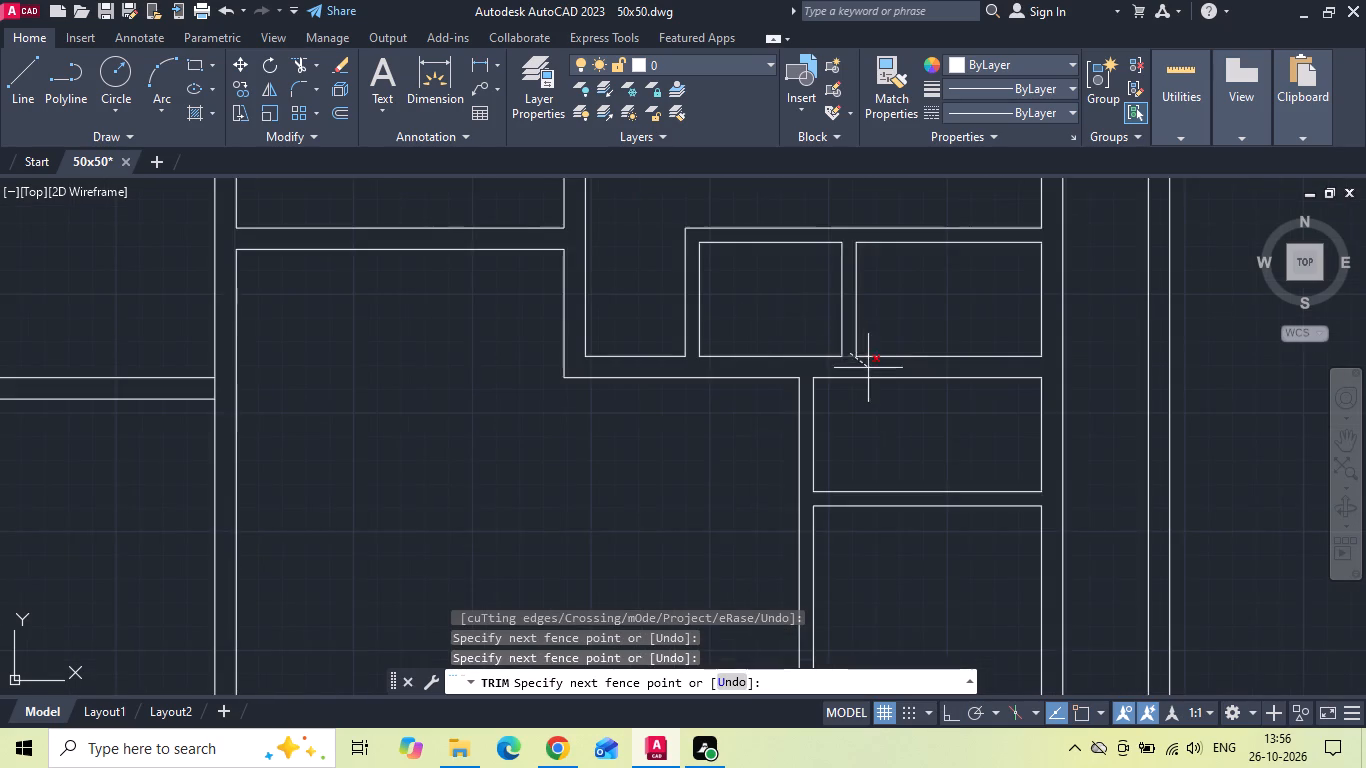
scroll(868, 368, up, 1)
click(833, 366)
scroll(746, 283, down, 2)
middle_drag(642, 526, 633, 371)
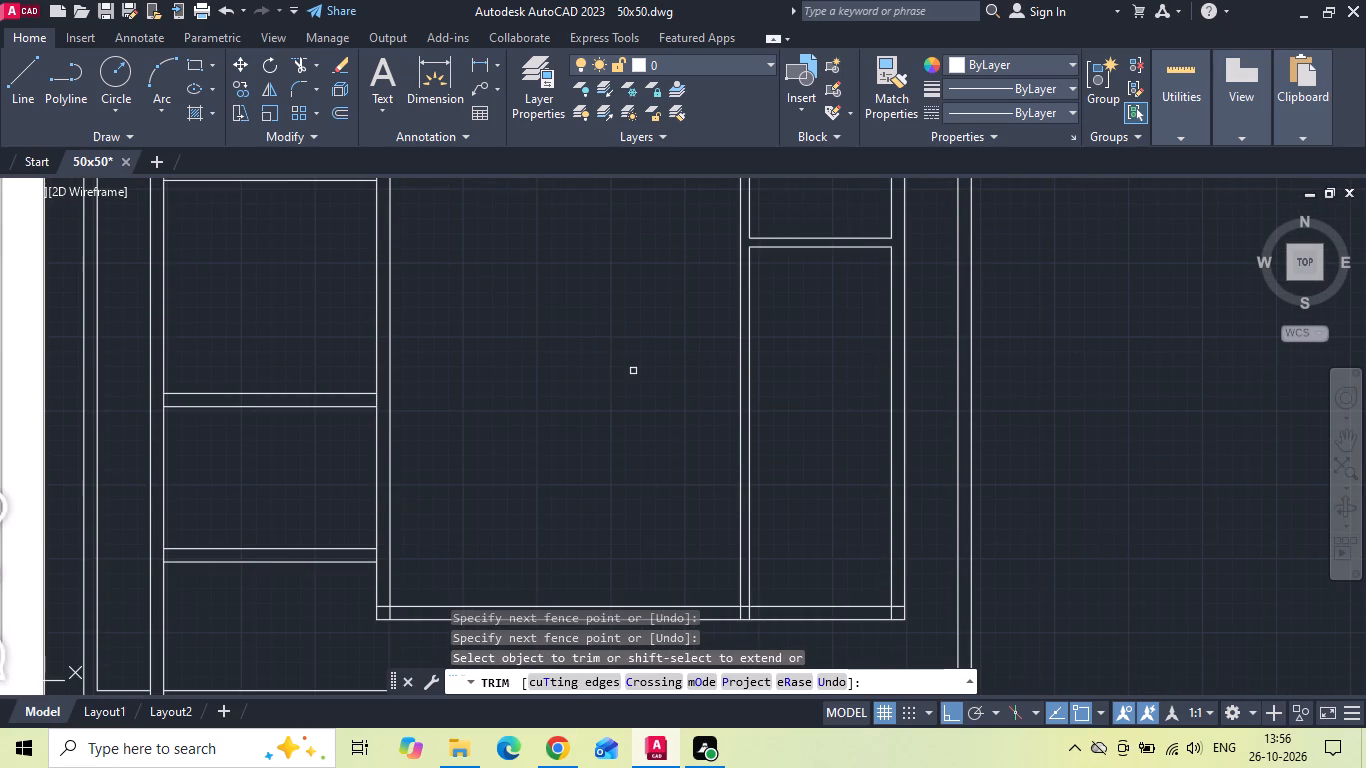
key(Escape)
Offset the inner line of the living room's left wall 15' to the right, following the reference plan's living room width.
scroll(633, 370, down, 3)
scroll(345, 434, up, 2)
scroll(391, 345, up, 3)
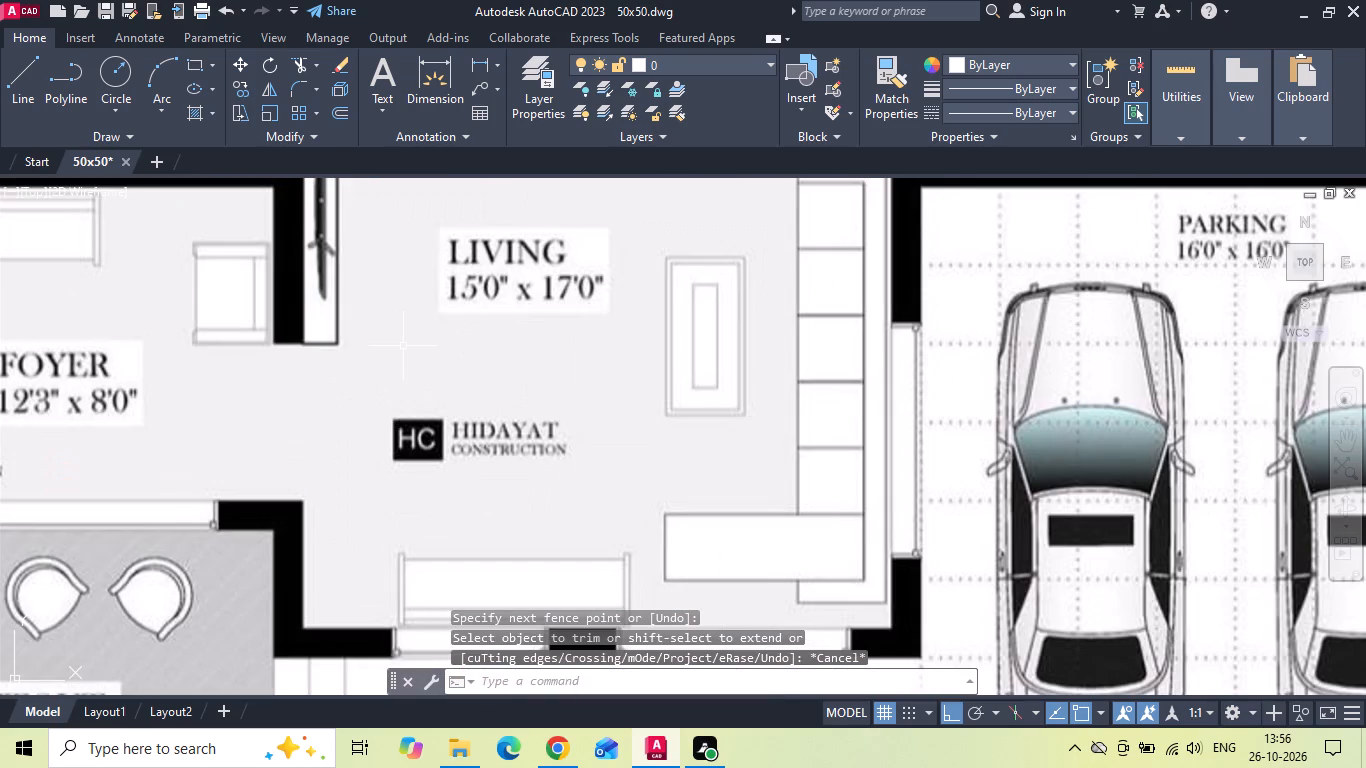
text(o 15')
key(Return)
scroll(303, 382, down, 2)
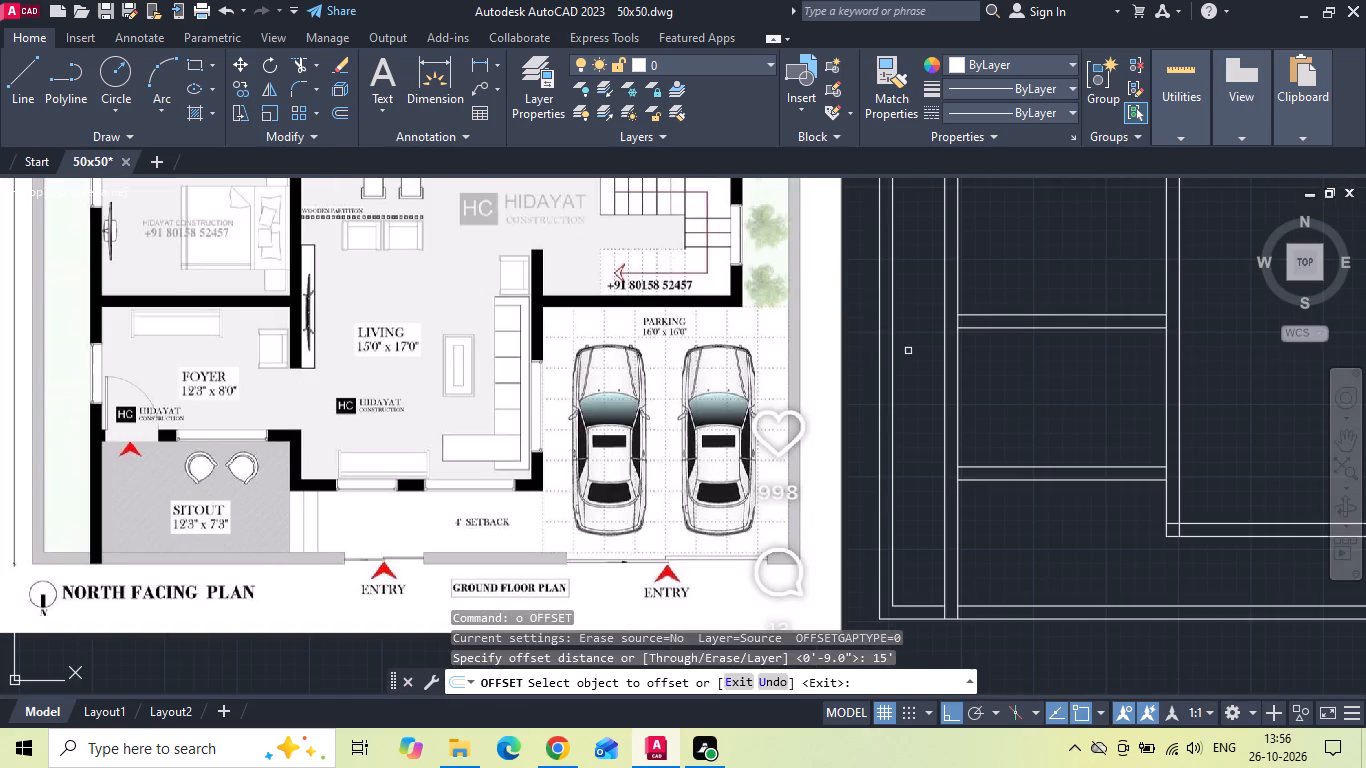
middle_drag(908, 351, 800, 350)
drag(1071, 418, 1071, 417)
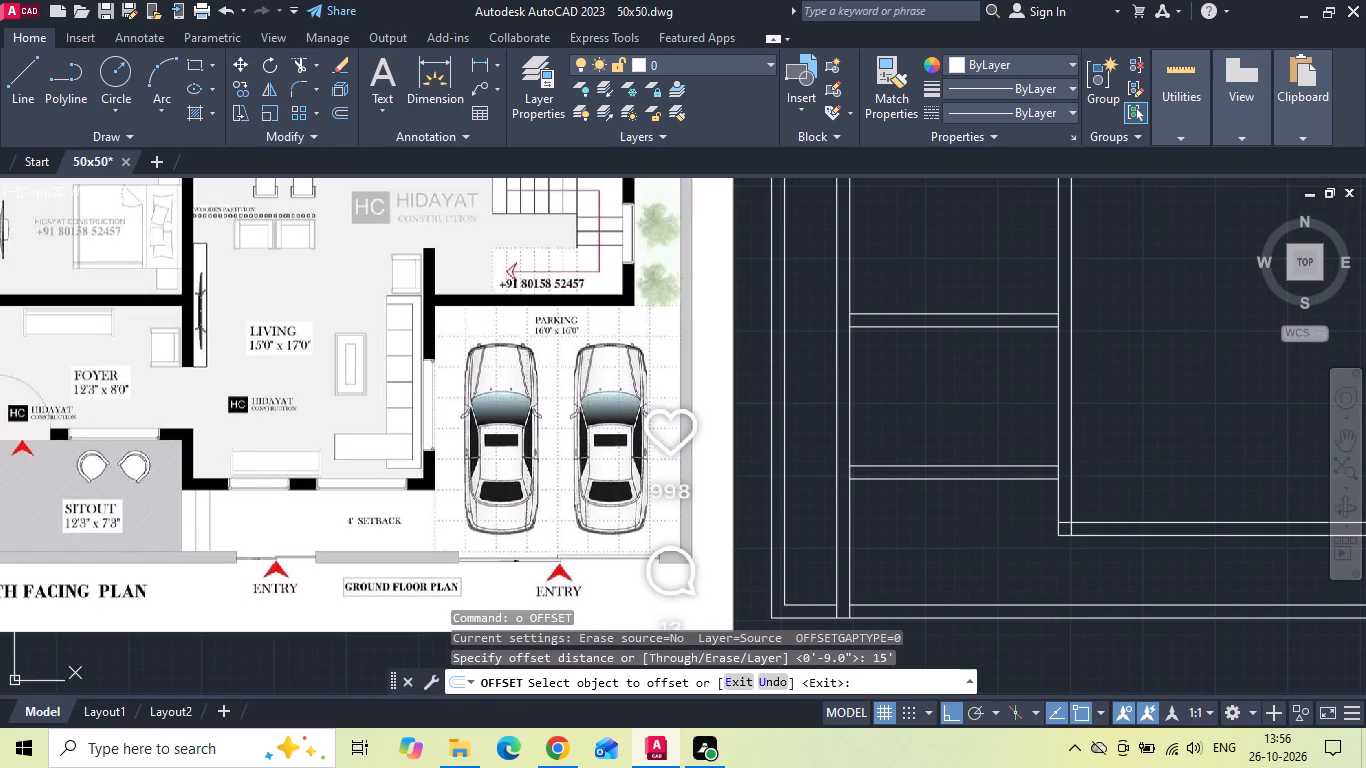
drag(1071, 417, 1098, 408)
click(1142, 397)
middle_drag(1132, 392, 712, 405)
key(Escape)
Offset the living room's new right wall line 9" to the right as the wall thickness.
text(o)
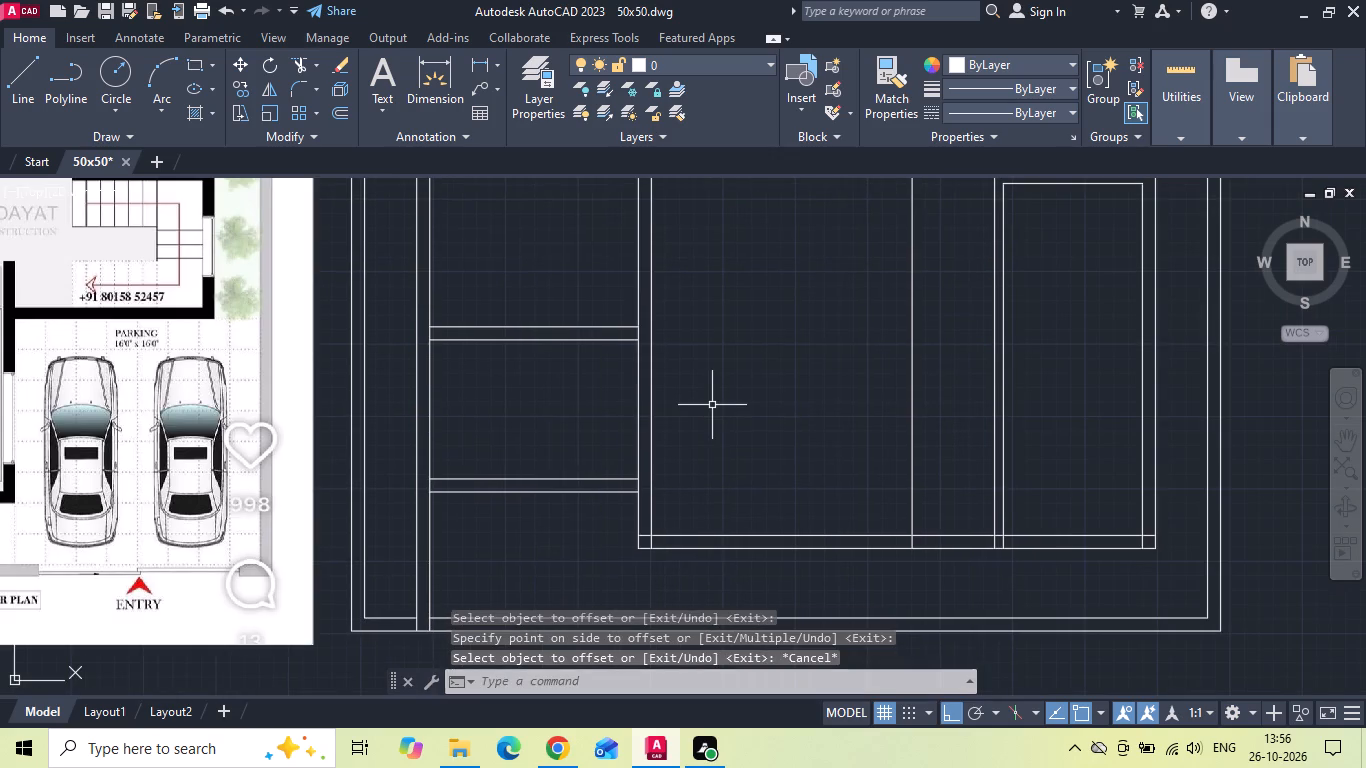
key(space)
text(9)
key(space)
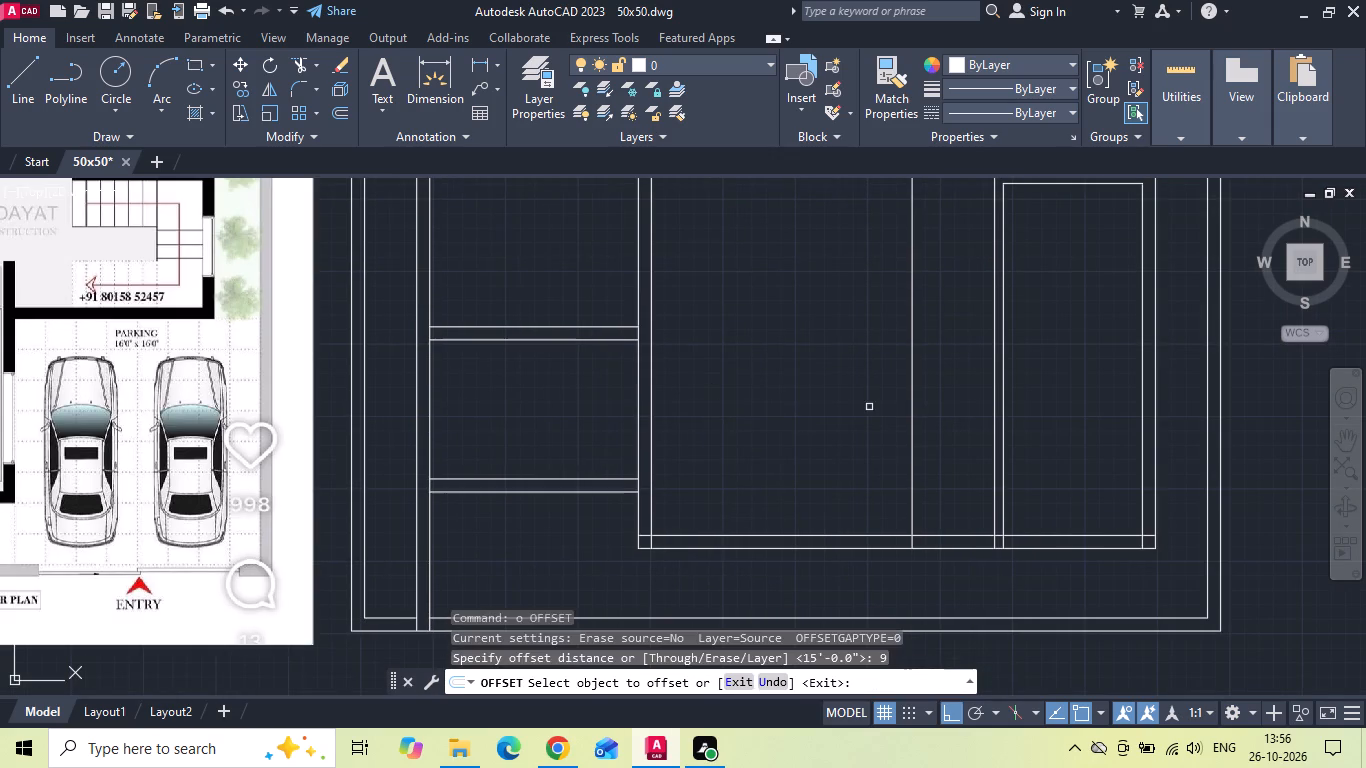
click(911, 376)
click(992, 346)
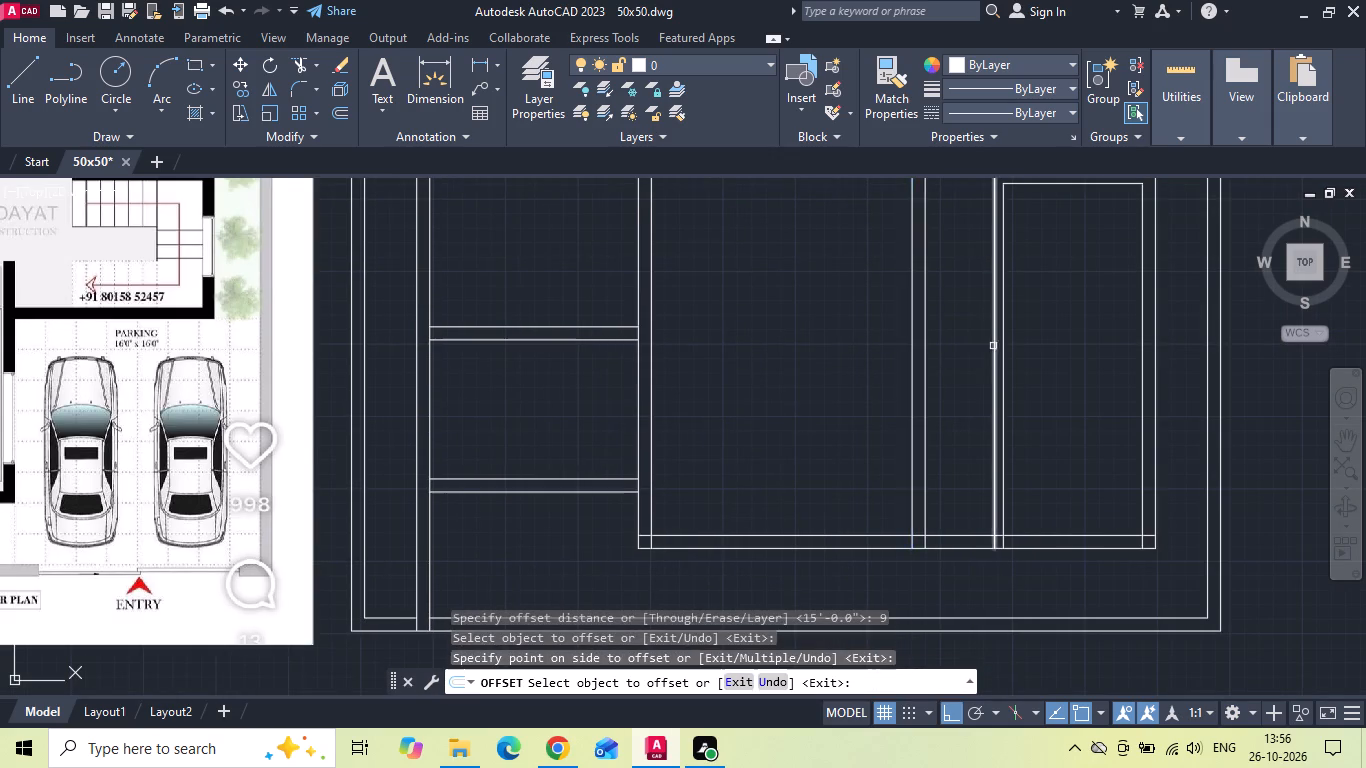
scroll(965, 375, down, 1)
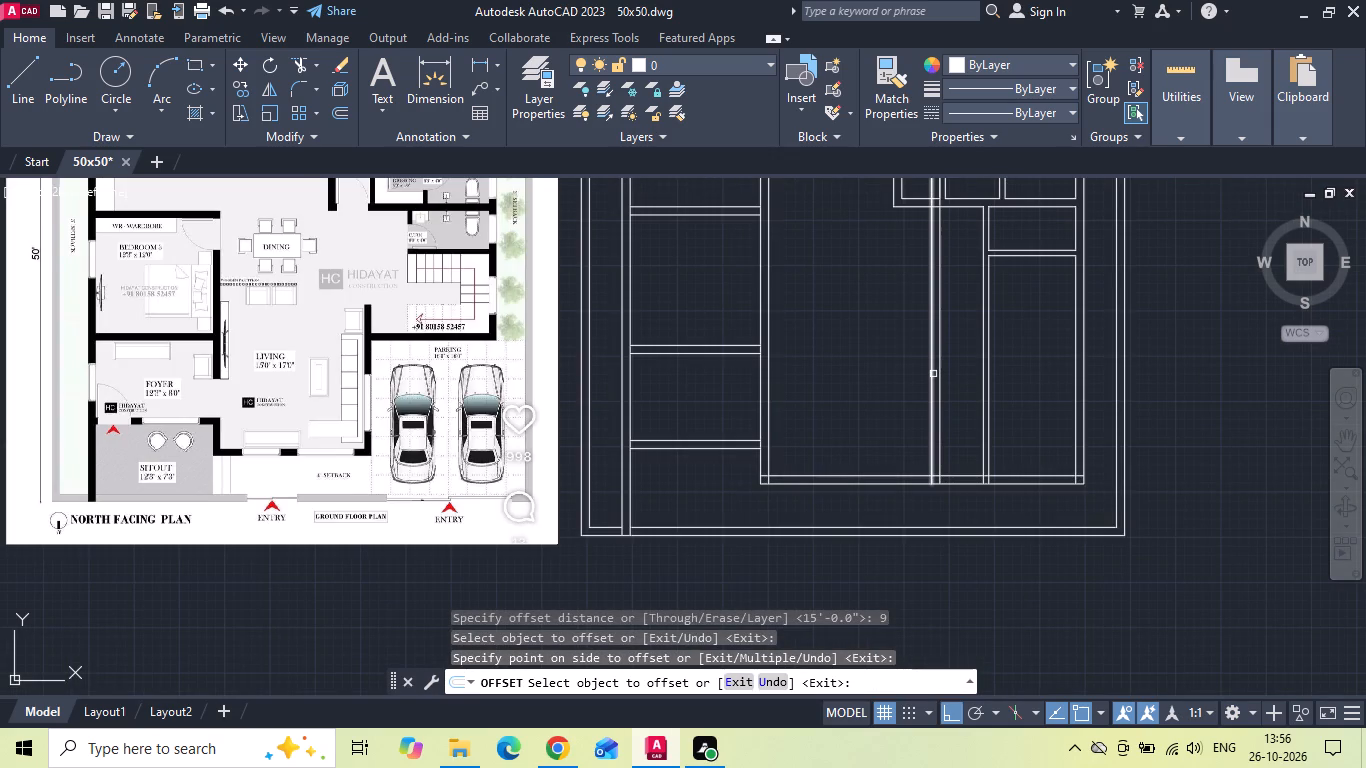
key(Escape)
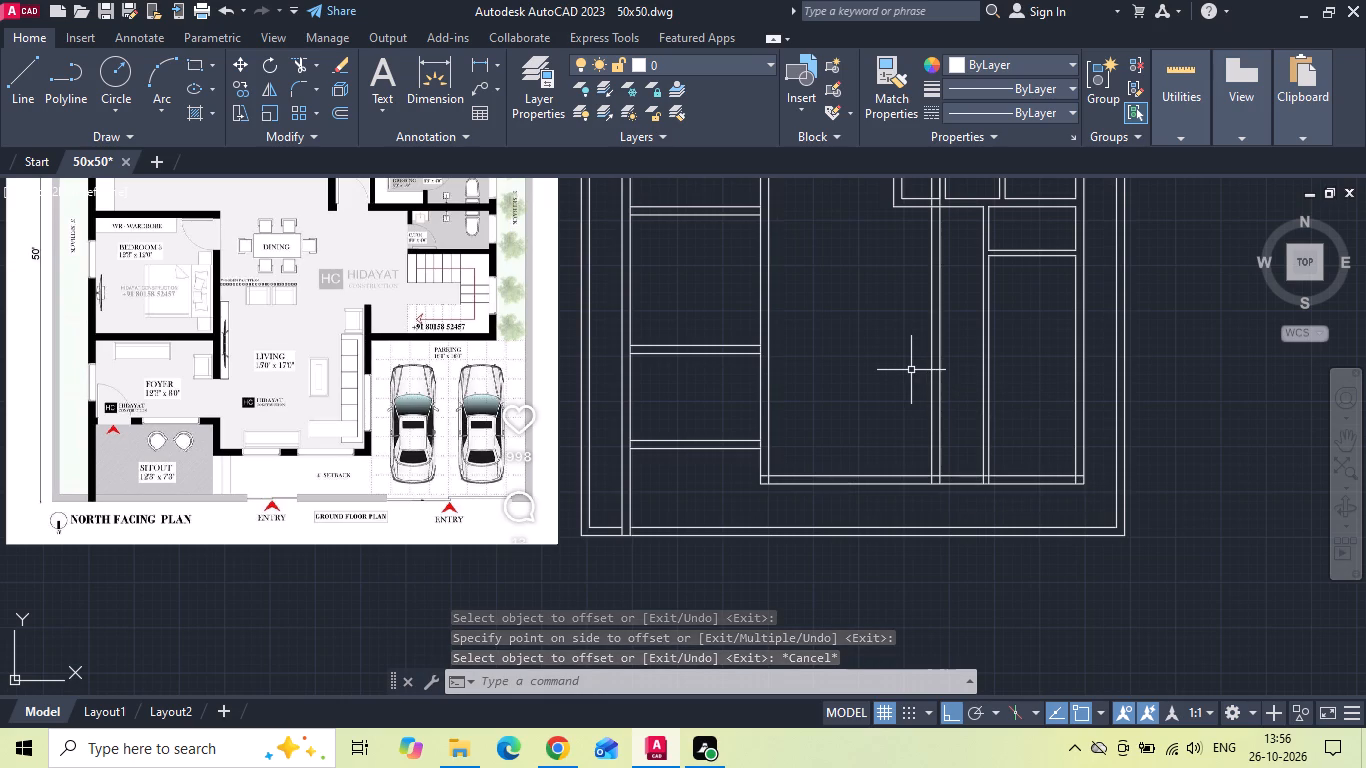
Offset the inner line of the living room's bottom wall 17' upward.
text(o 1)
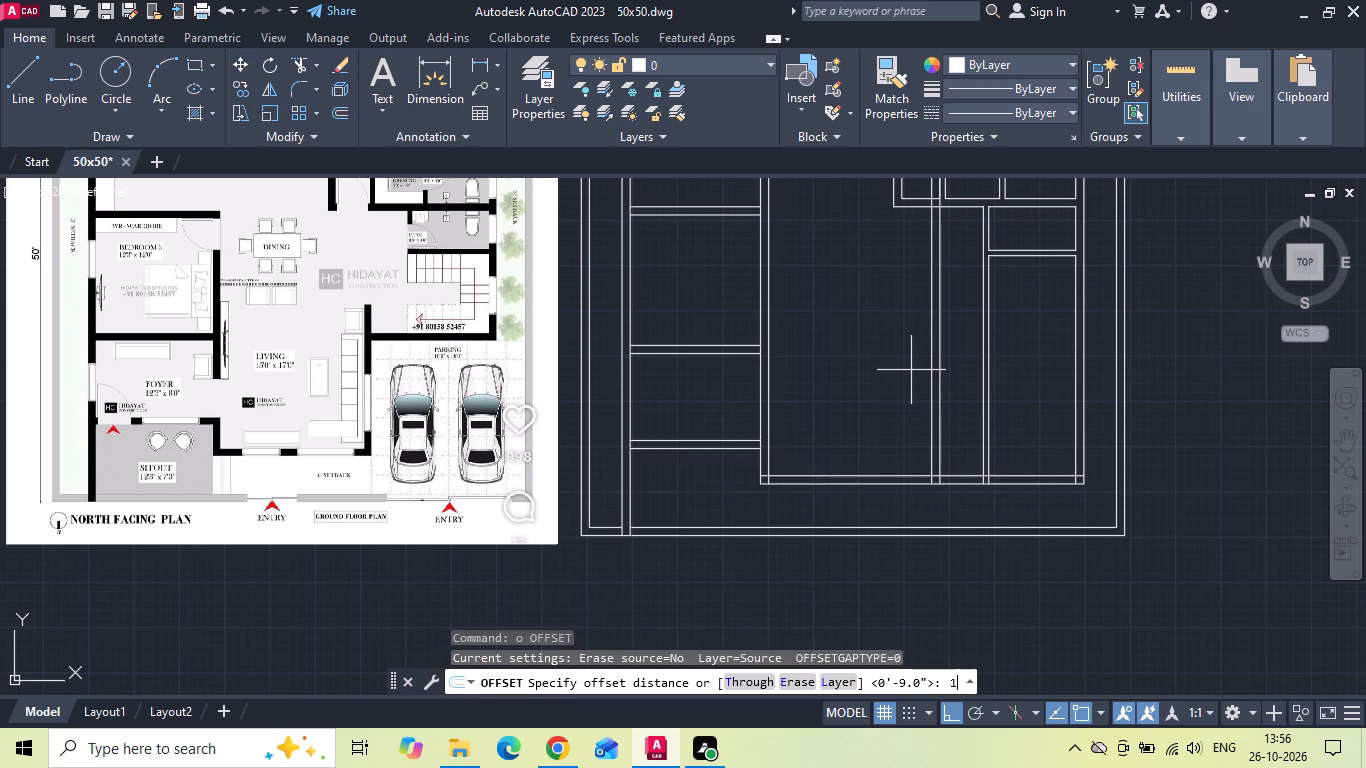
text(7')
key(Return)
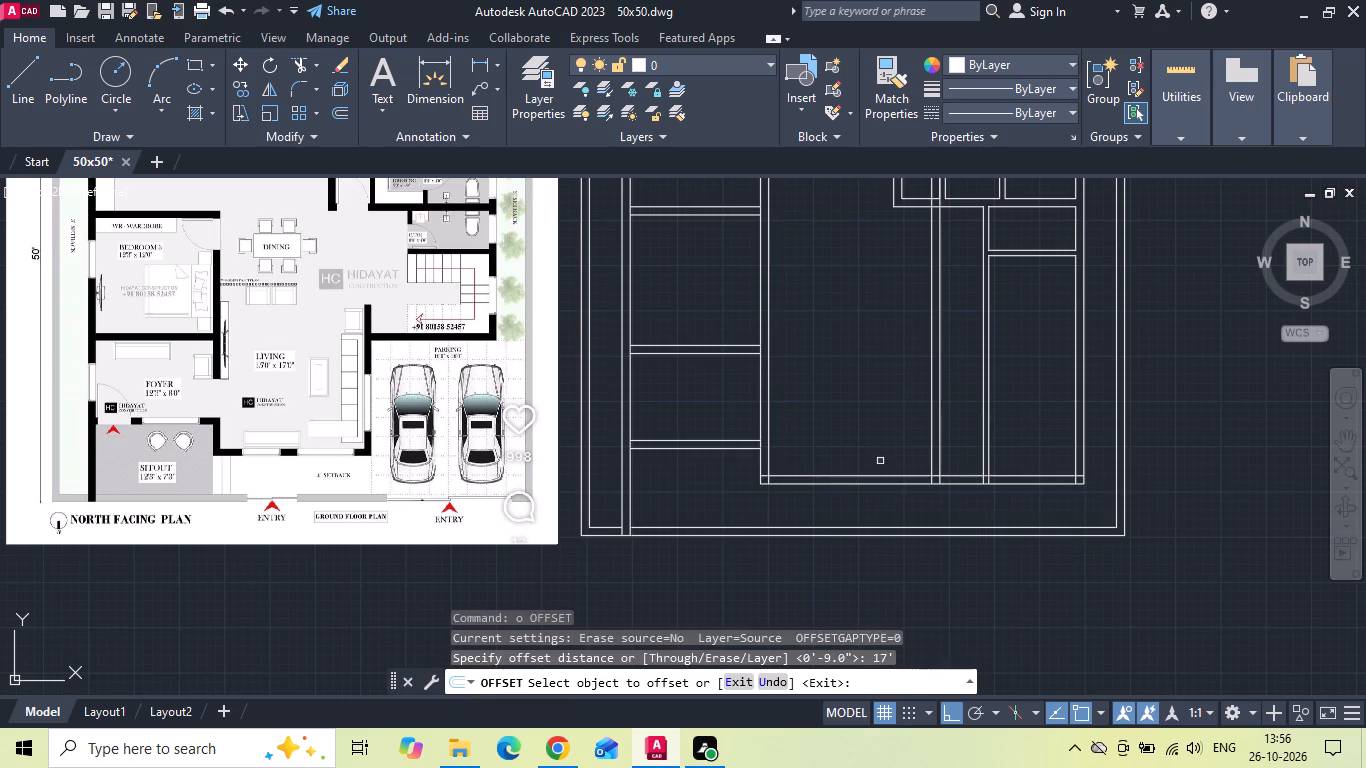
click(871, 478)
click(881, 419)
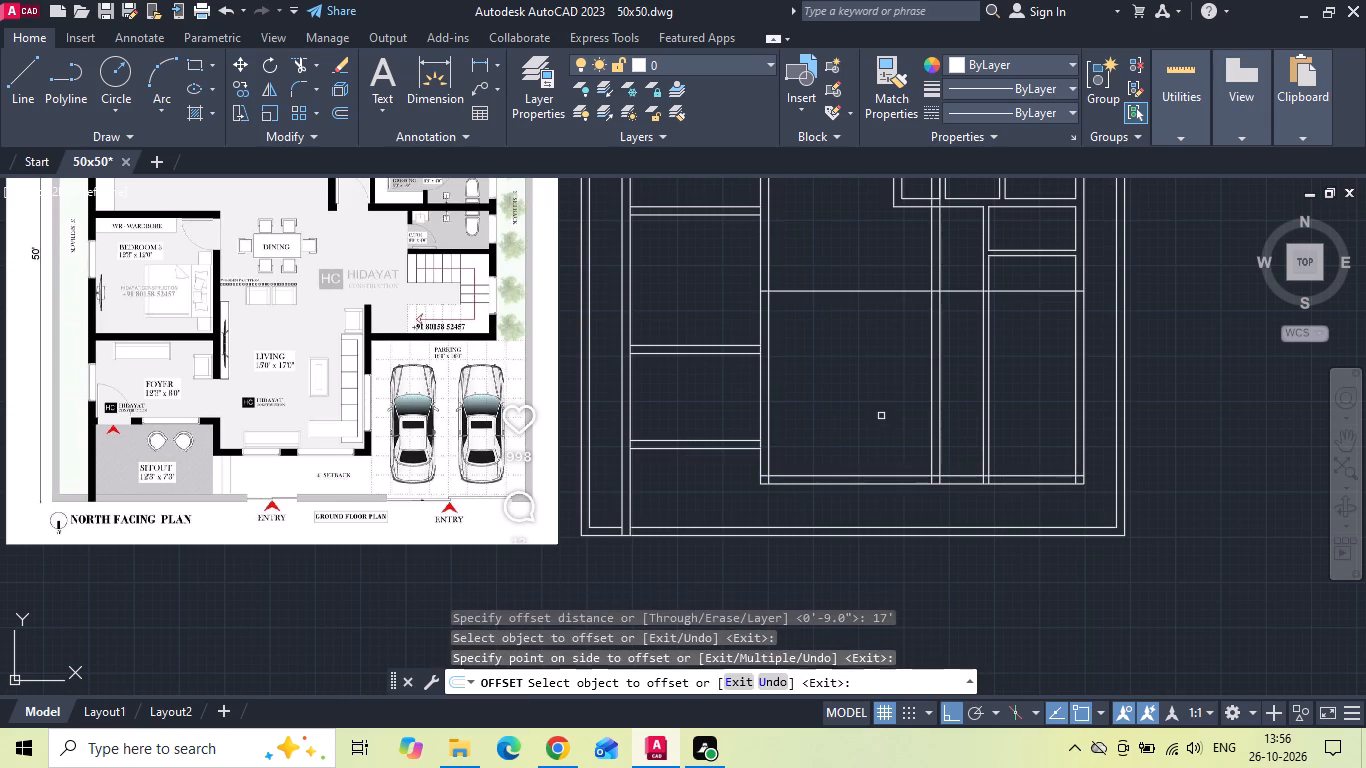
key(Escape)
Offset the living room's new upper line 9" upward as the wall thickness.
text(o 9)
key(space)
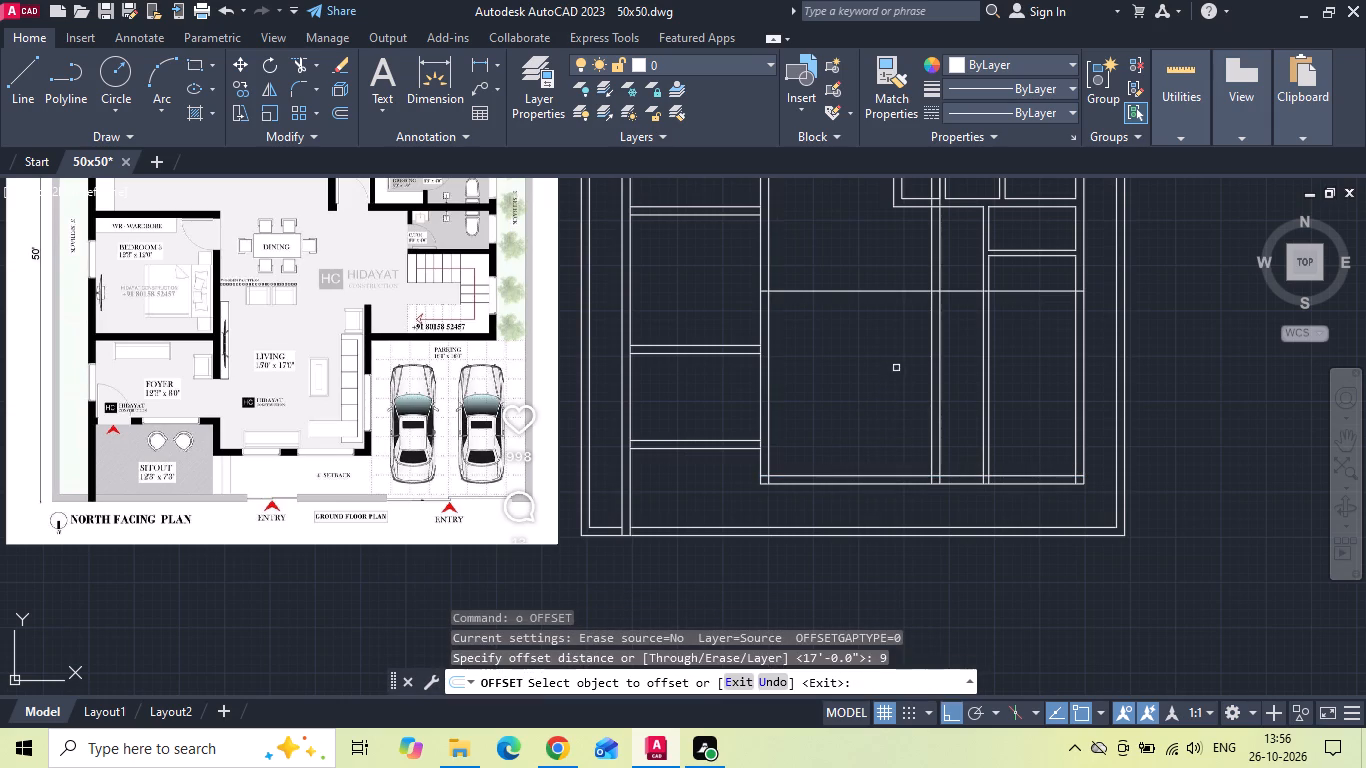
click(911, 290)
click(912, 283)
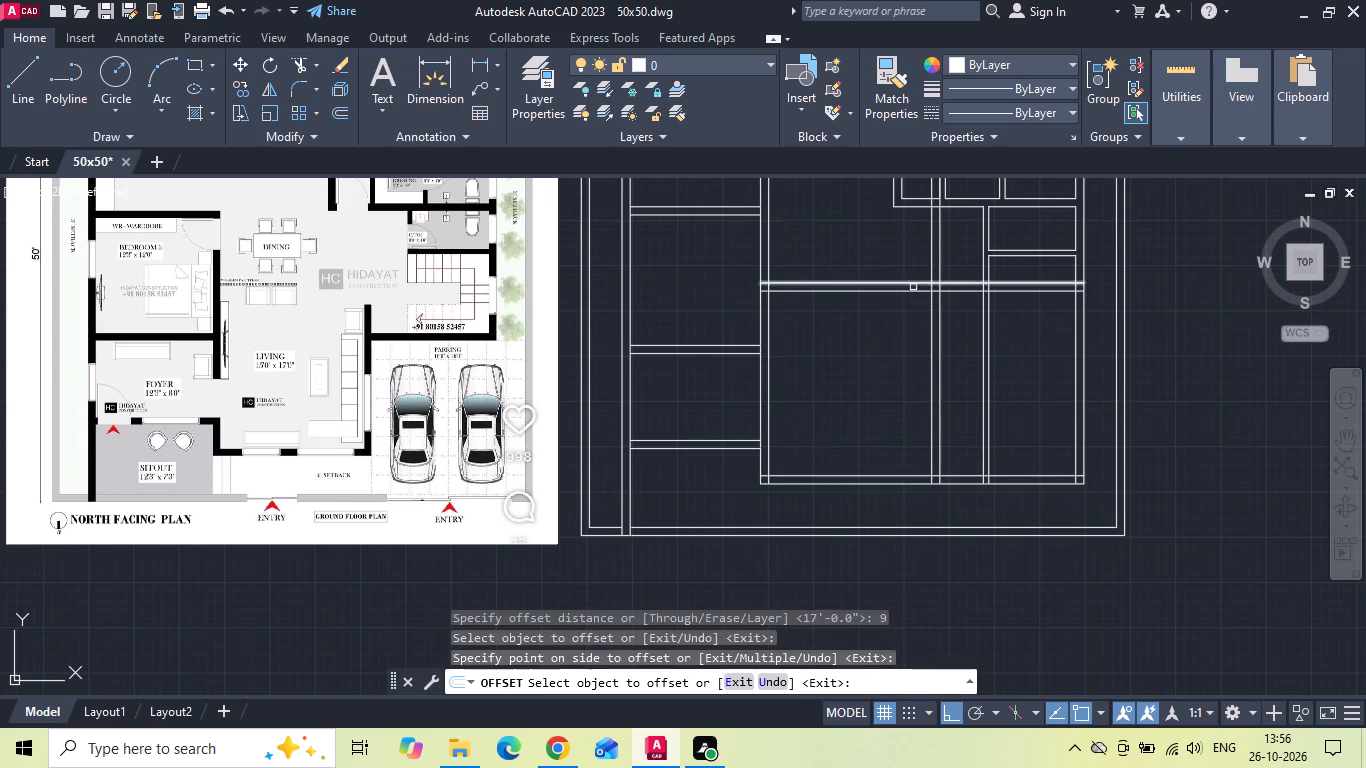
middle_drag(901, 338, 821, 374)
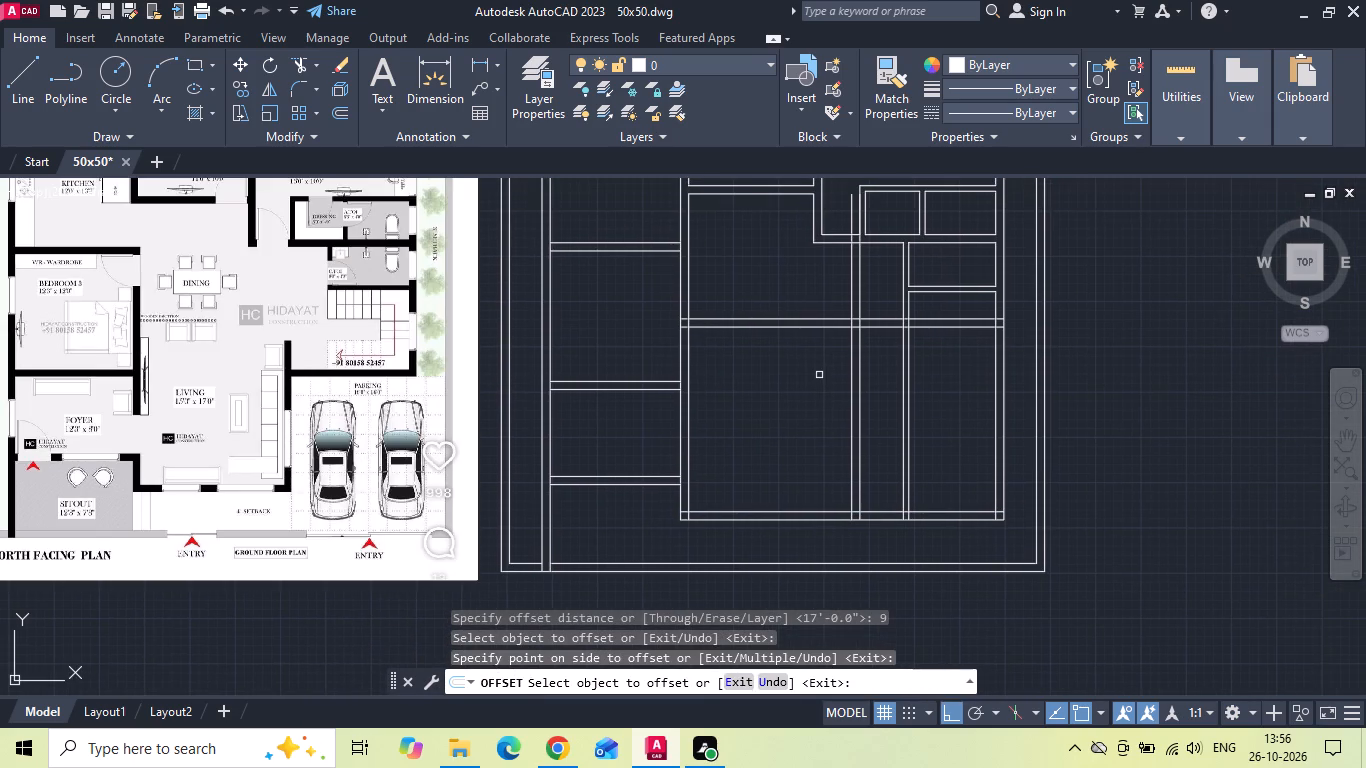
key(Escape)
Trim the living room's right wall lines above the new horizontal wall and that wall's lines left of the right wall.
scroll(376, 337, up, 1)
scroll(362, 249, up, 1)
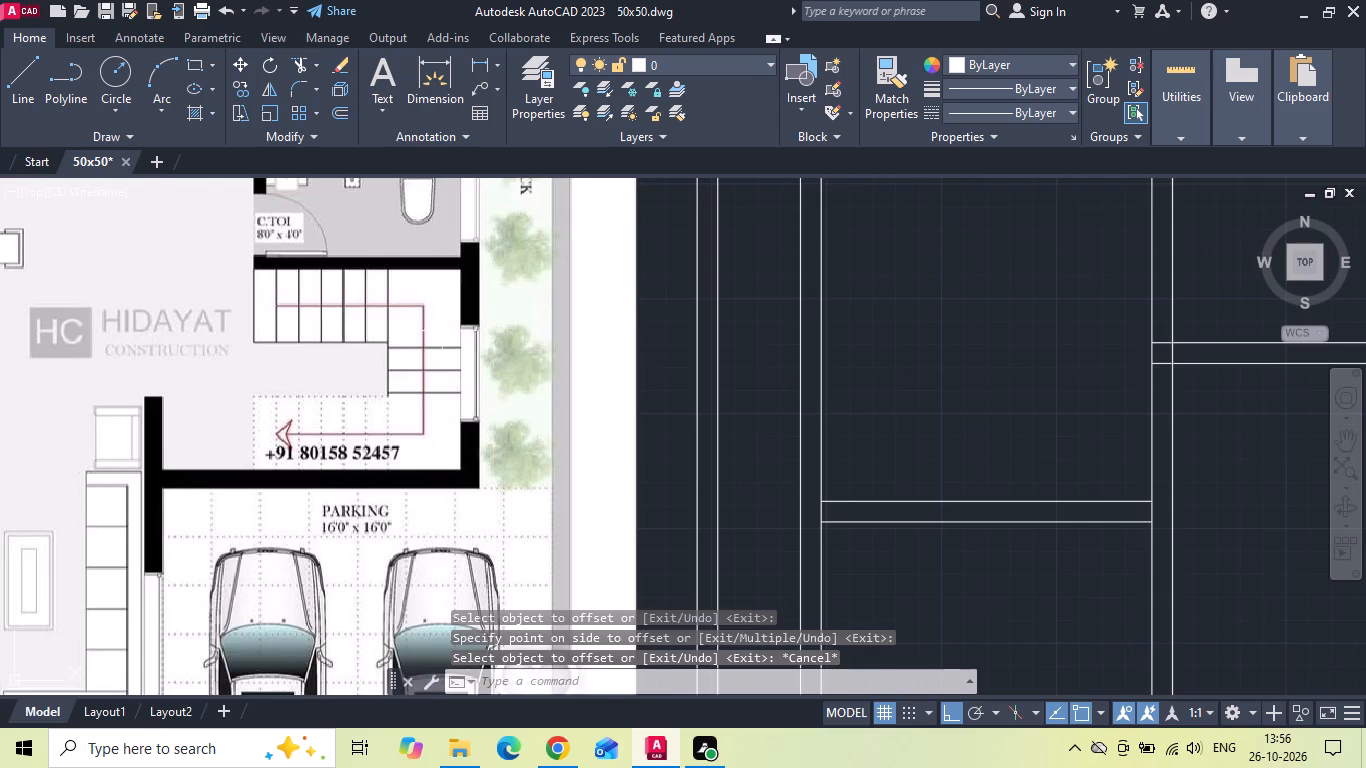
scroll(443, 331, up, 1)
scroll(399, 333, down, 2)
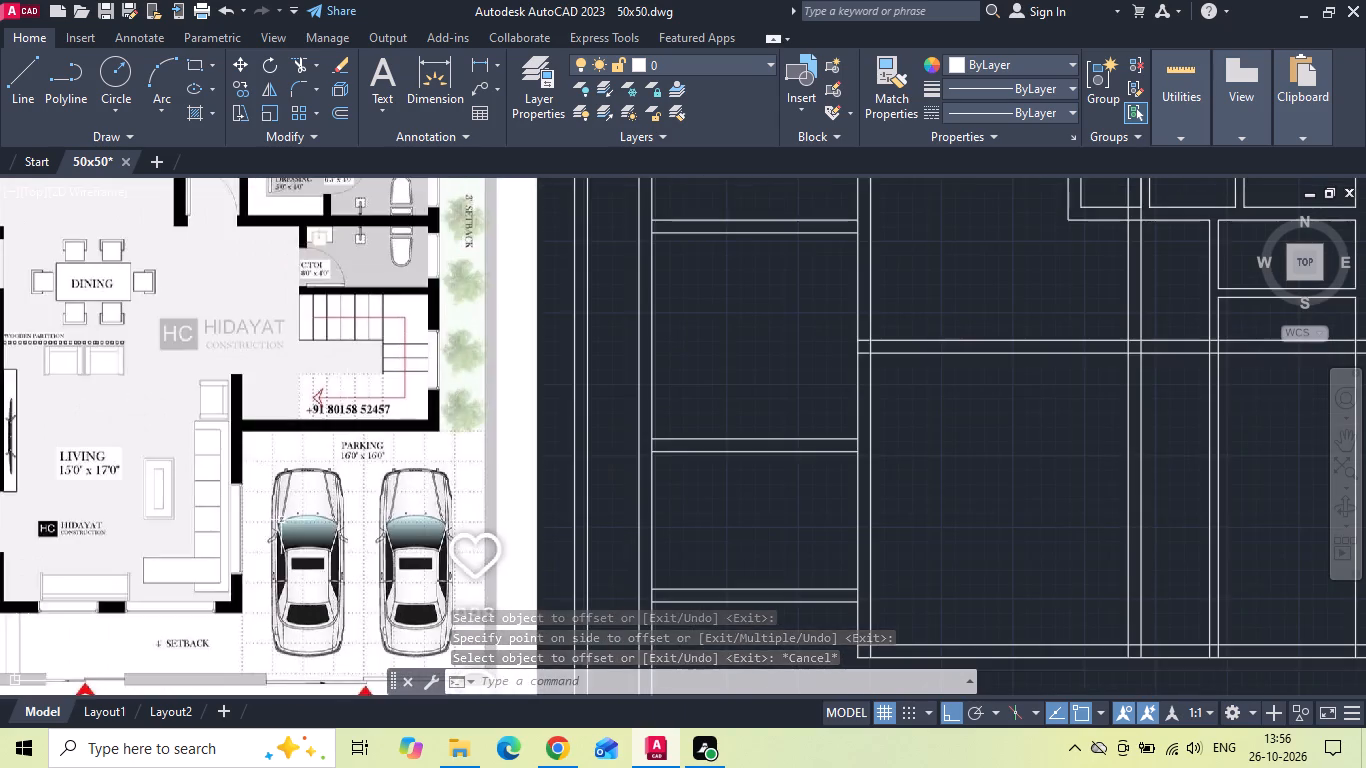
scroll(279, 523, up, 2)
scroll(250, 406, down, 4)
scroll(593, 429, up, 1)
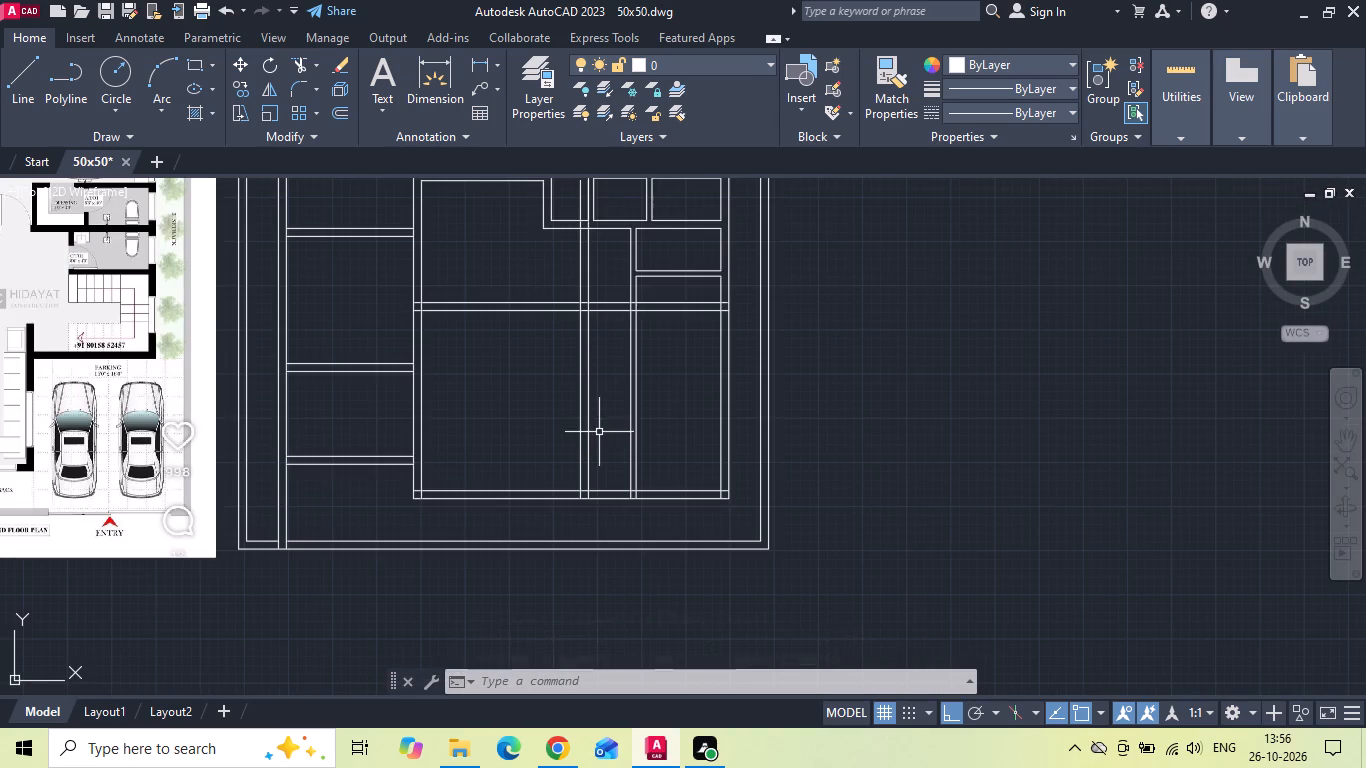
middle_drag(610, 458, 628, 521)
text(tr)
key(space)
key(space)
scroll(610, 351, up, 1)
drag(614, 332, 517, 342)
drag(515, 345, 505, 446)
middle_drag(607, 273, 609, 367)
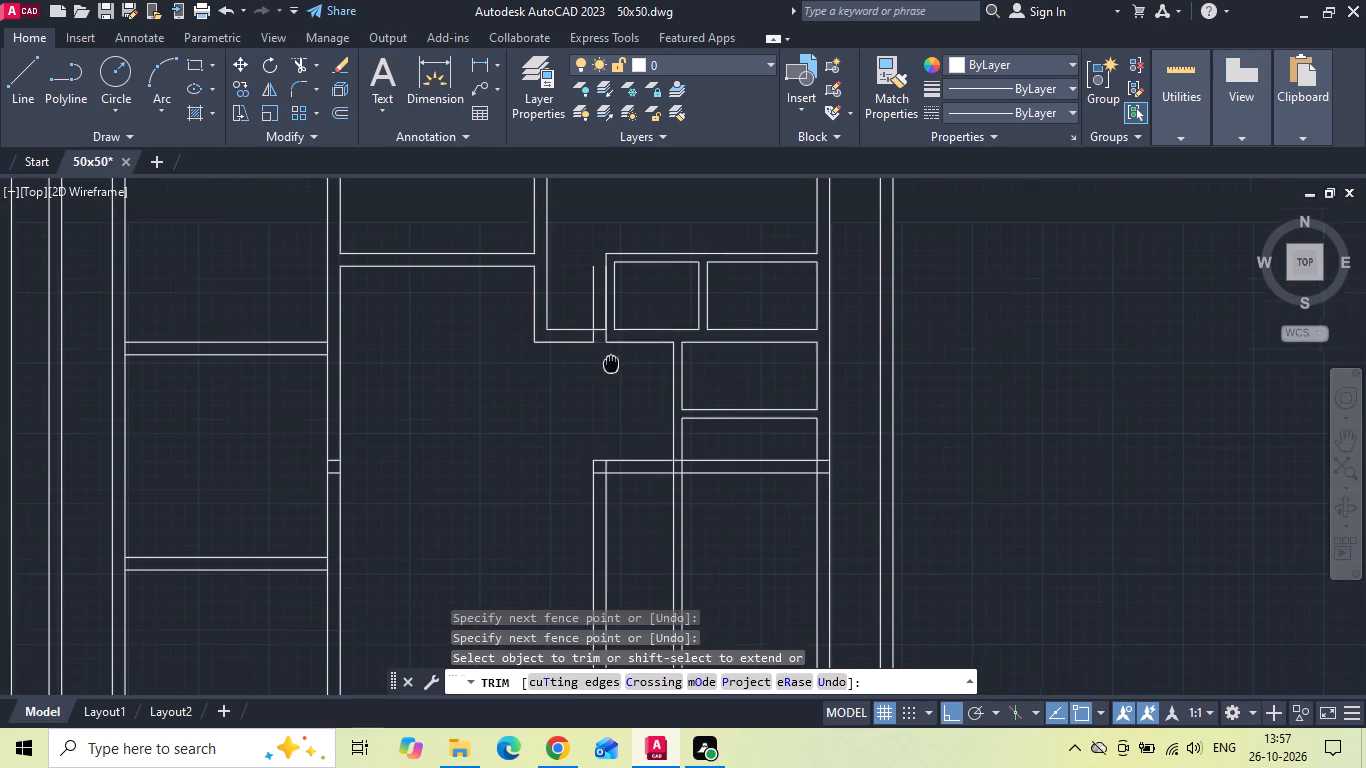
Erase the two short horizontal leftover pieces between the lines of the living room's left wall.
key(Escape)
drag(260, 427, 400, 521)
click(406, 522)
key(Delete)
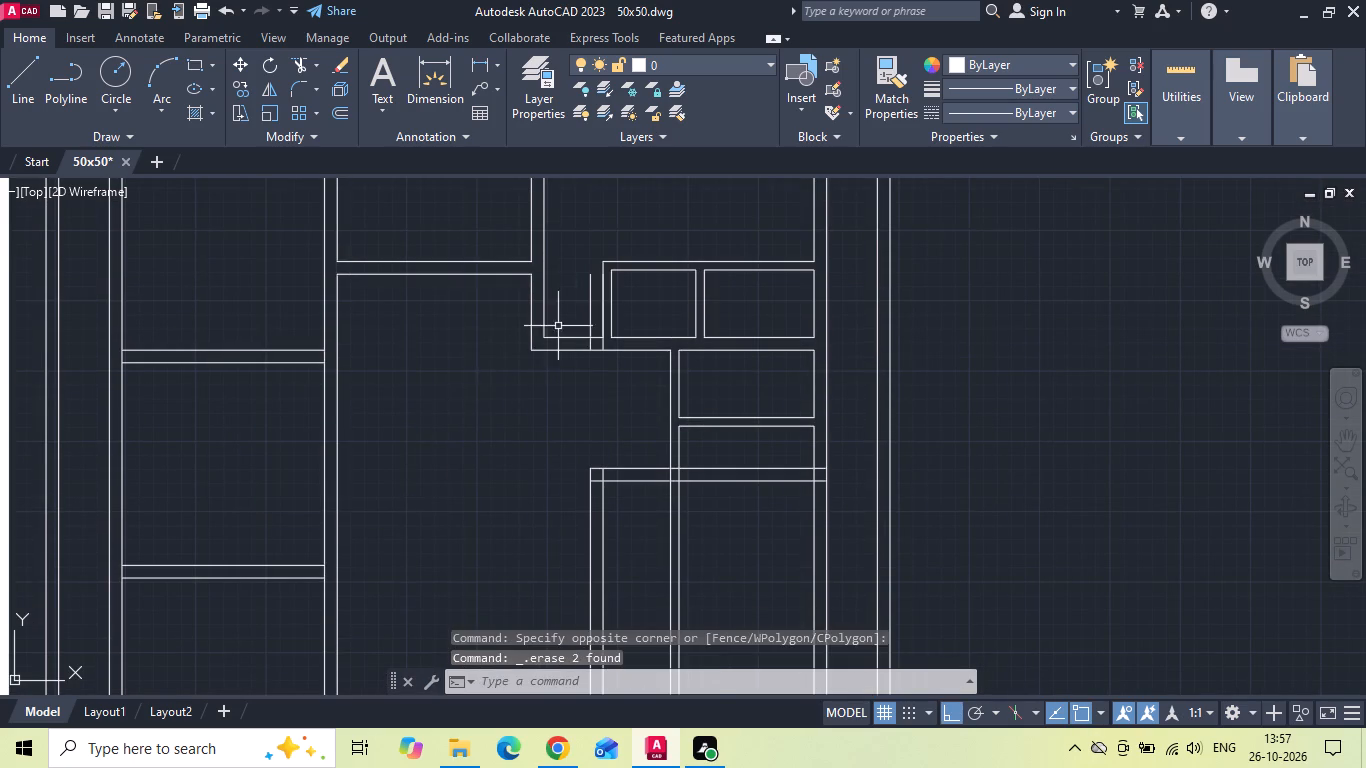
Erase the leftover vertical line pieces beside the dressing's left wall.
scroll(608, 283, up, 1)
click(596, 324)
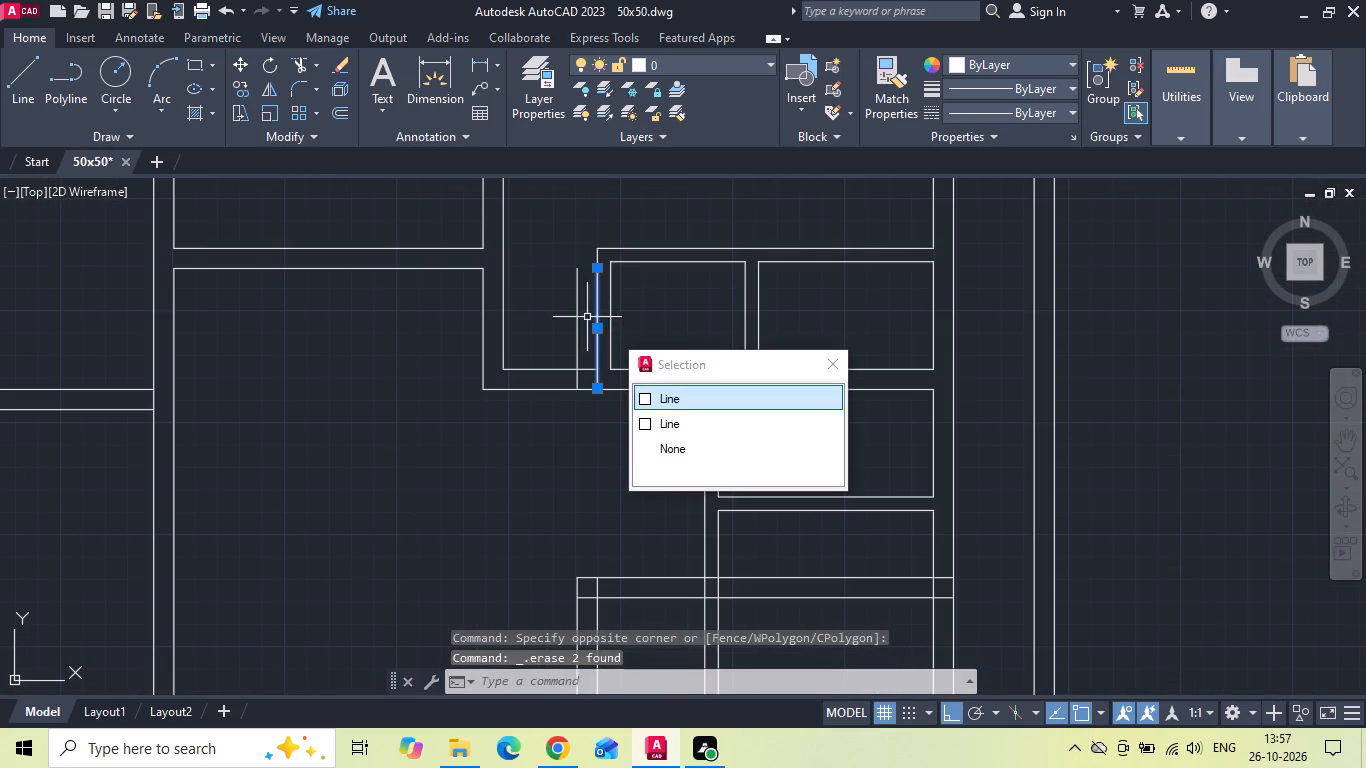
click(581, 308)
click(561, 317)
key(Delete)
scroll(736, 253, down, 1)
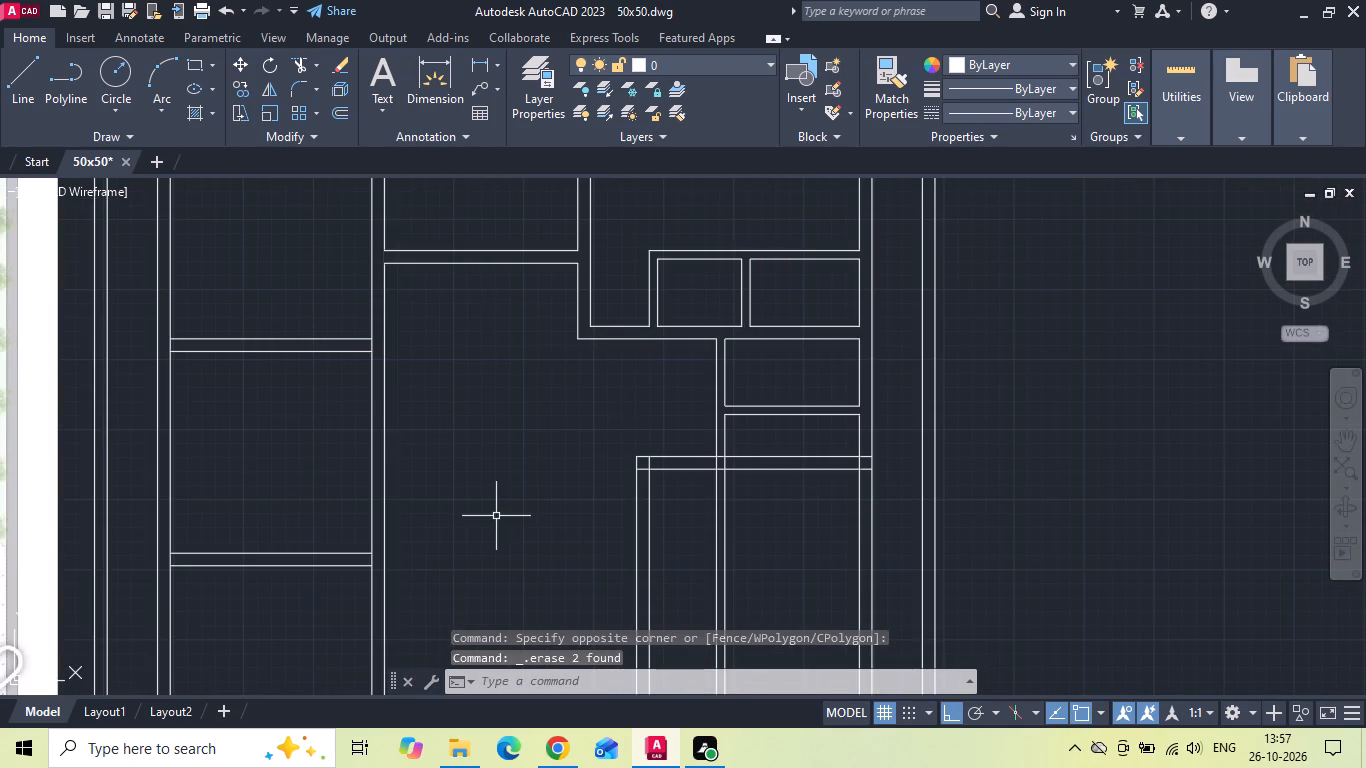
Trim the side wall lines where the kitchen–bedroom and bedroom–foyer partitions meet them.
key(t)
key(r)
key(space)
key(space)
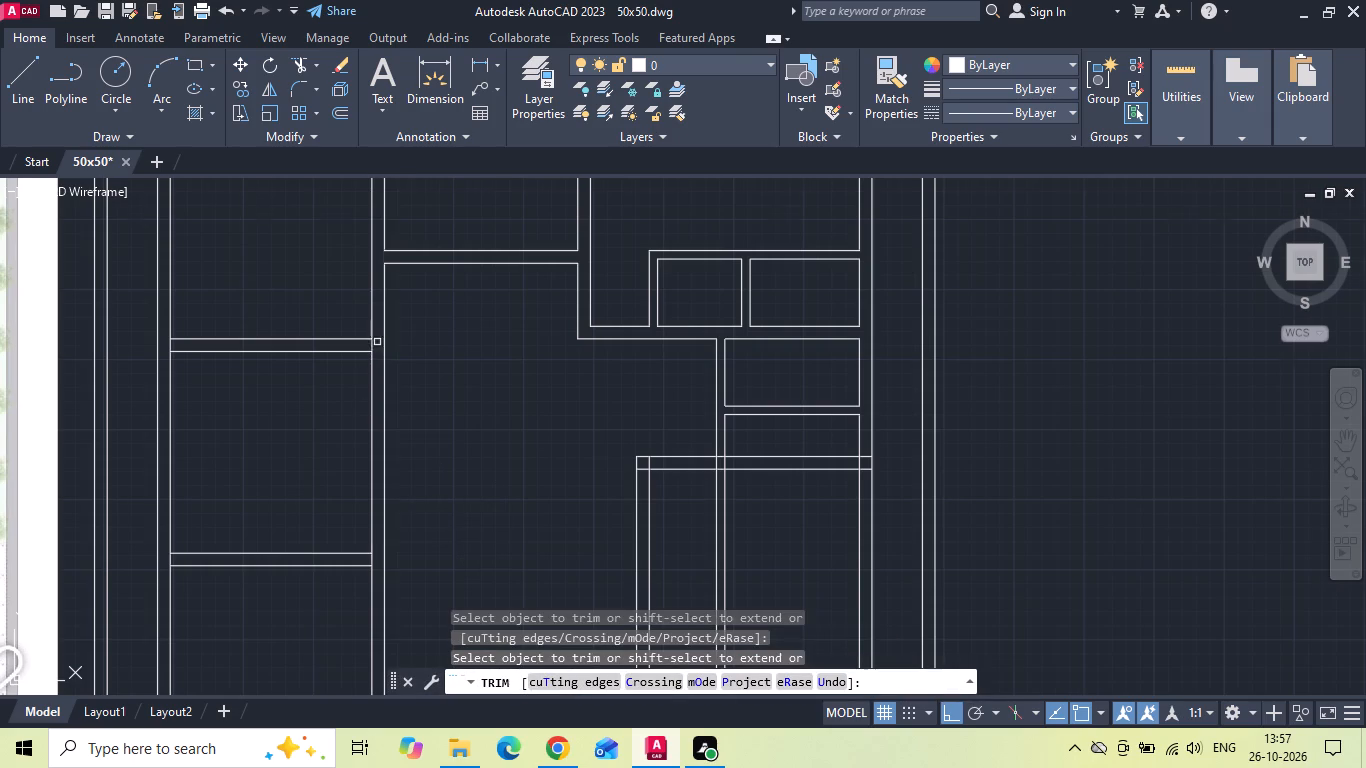
scroll(377, 342, up, 1)
click(376, 346)
middle_drag(369, 351, 591, 344)
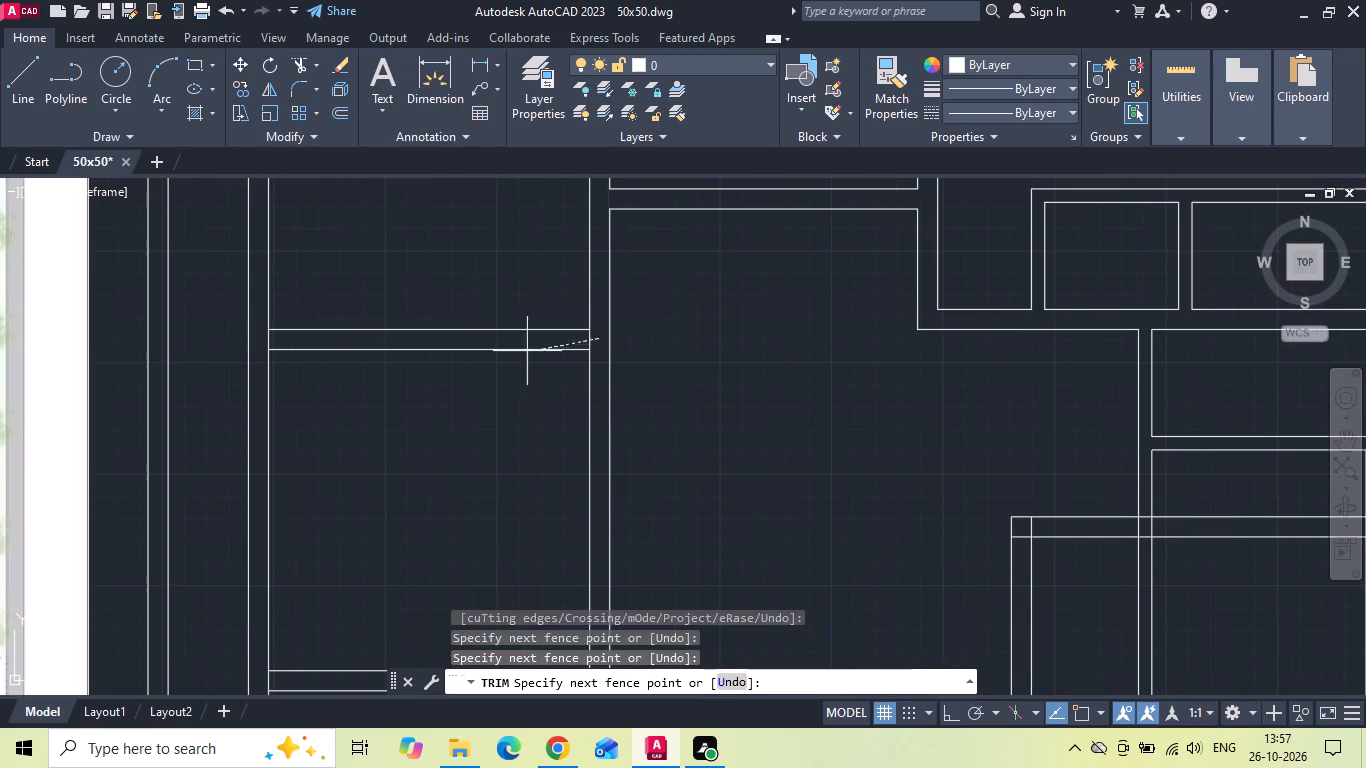
click(265, 339)
middle_drag(366, 516, 361, 398)
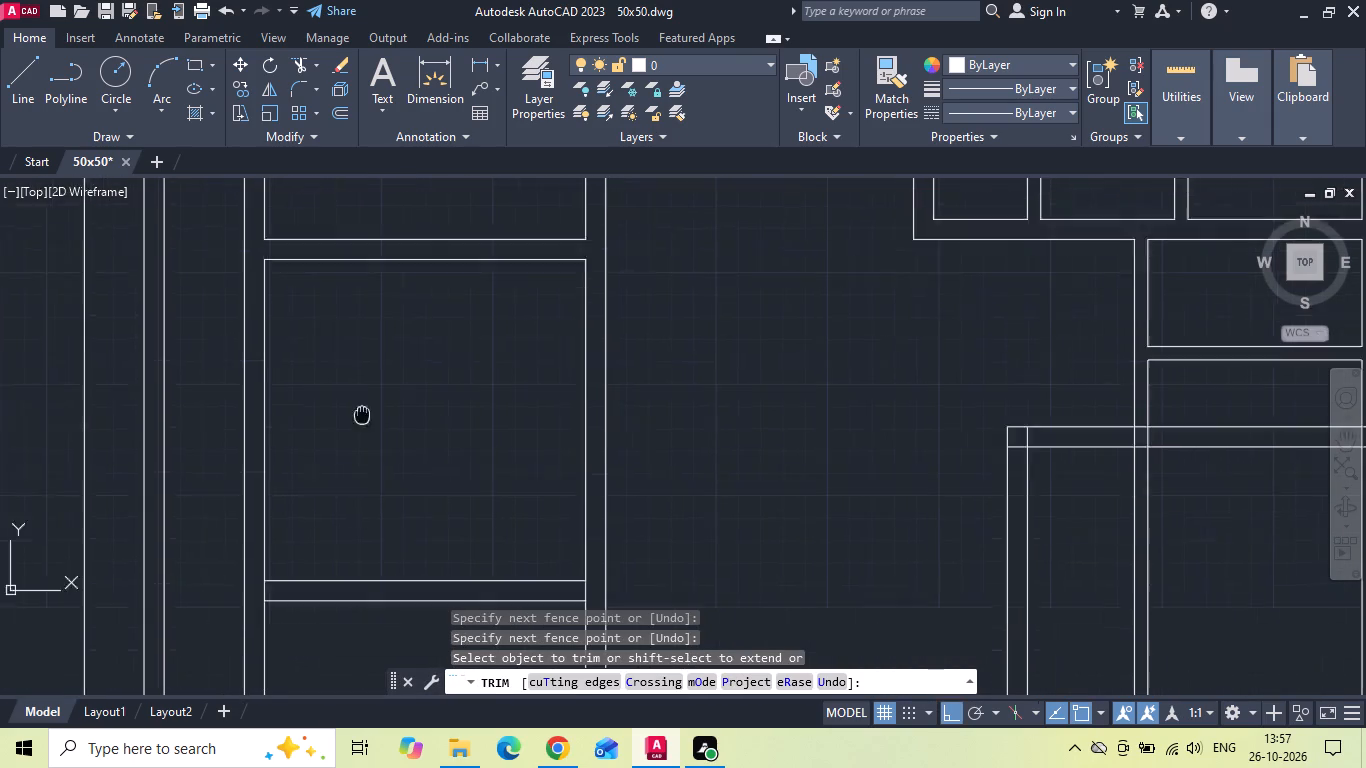
middle_drag(361, 398, 364, 353)
click(258, 519)
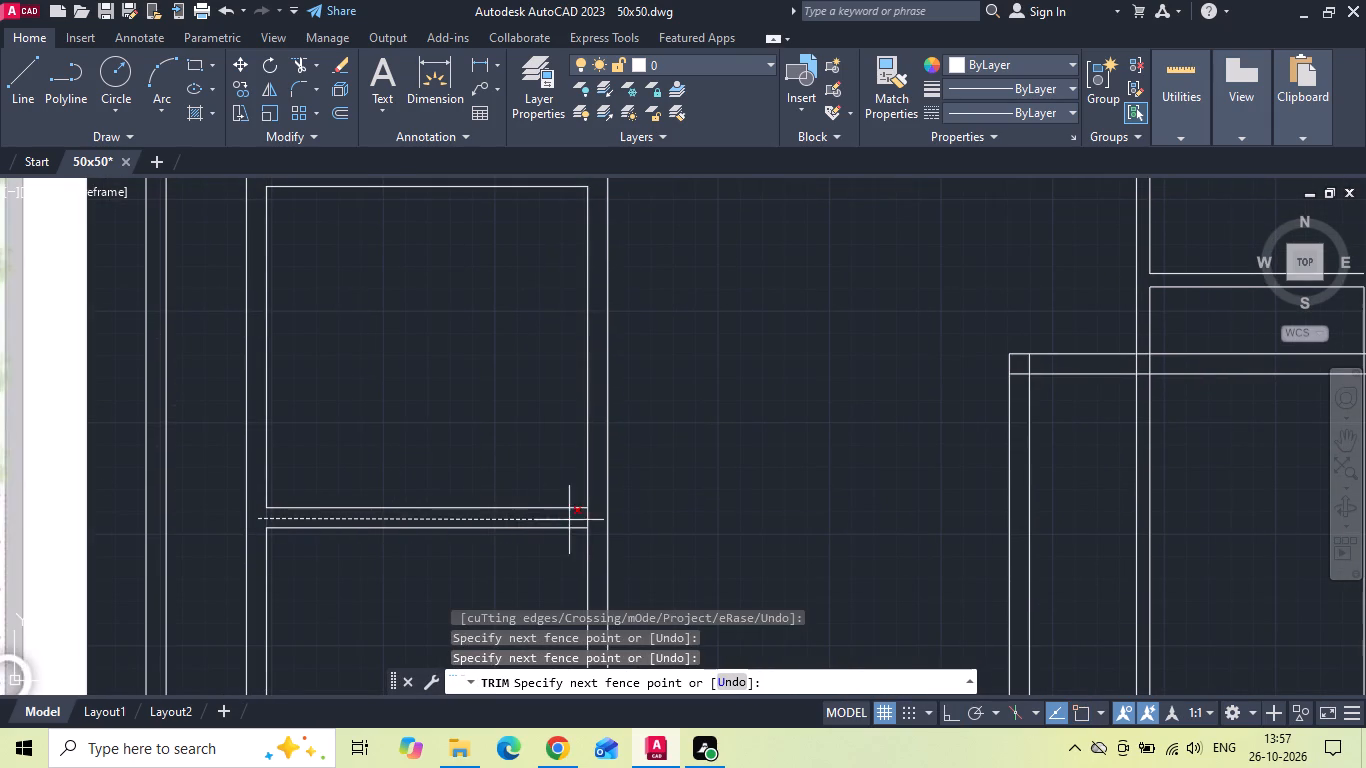
click(591, 524)
Trim the overlapping lines at the living room's lower-left corner and where the foyer–sitout wall meets the living room wall.
scroll(758, 333, down, 2)
middle_drag(813, 456, 763, 463)
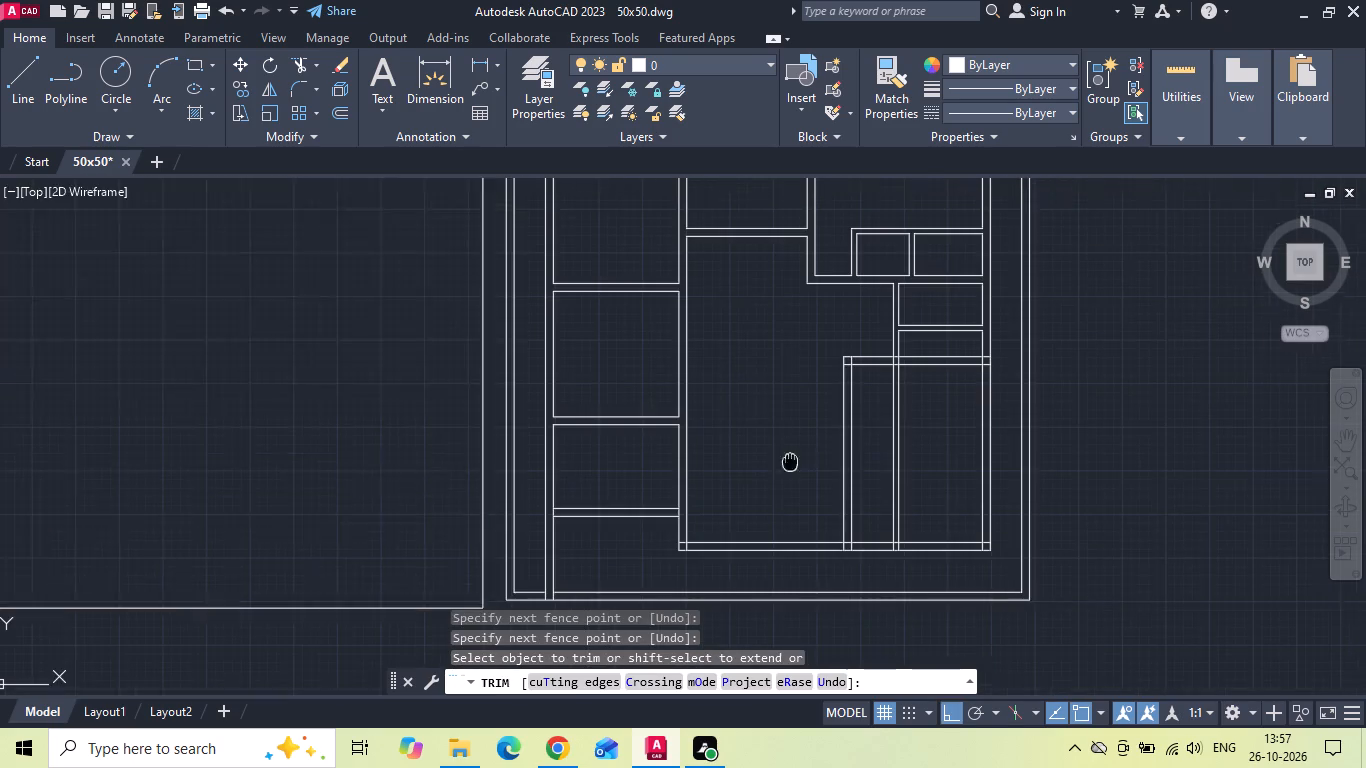
middle_drag(763, 463, 611, 391)
scroll(504, 466, up, 3)
click(477, 457)
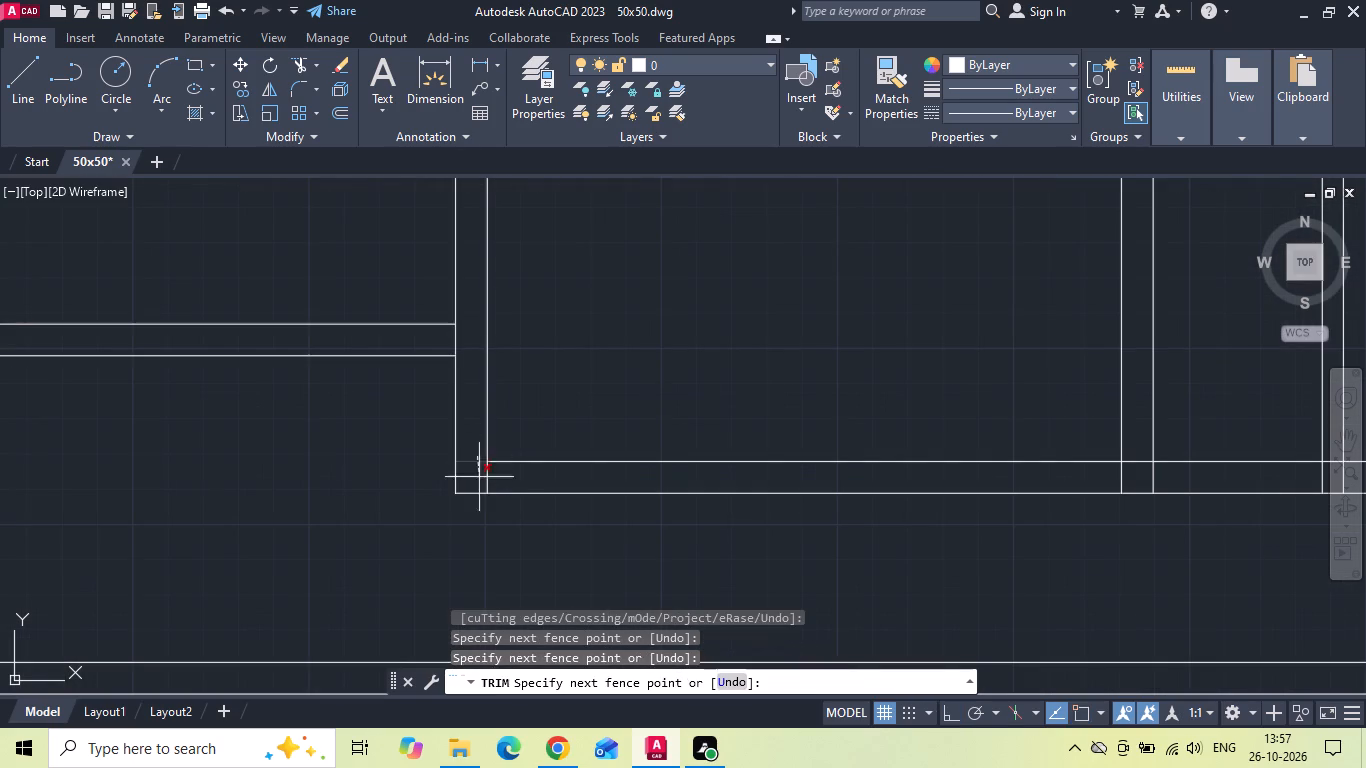
click(496, 486)
click(453, 346)
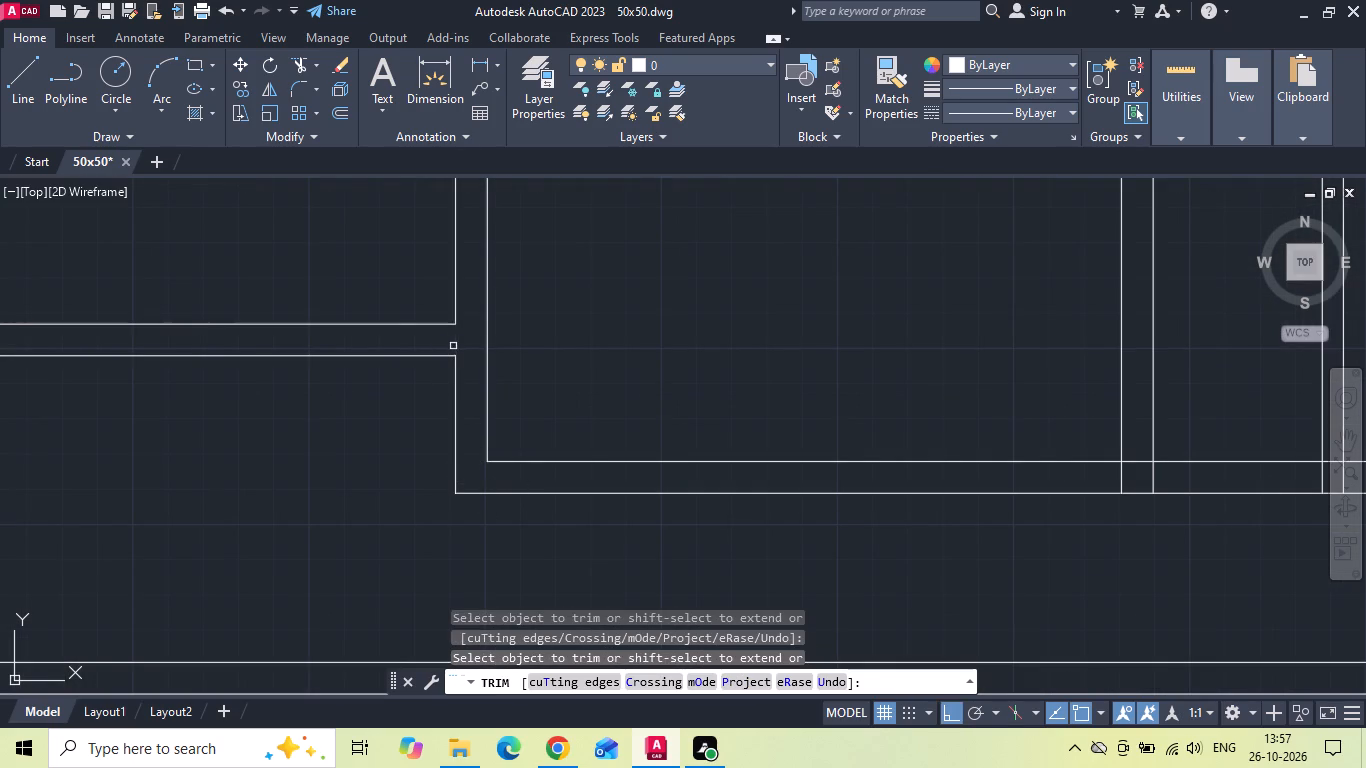
Trim the wall lines crossing the parking area beside the living room's right wall and erase the remaining pieces.
middle_drag(741, 387, 252, 374)
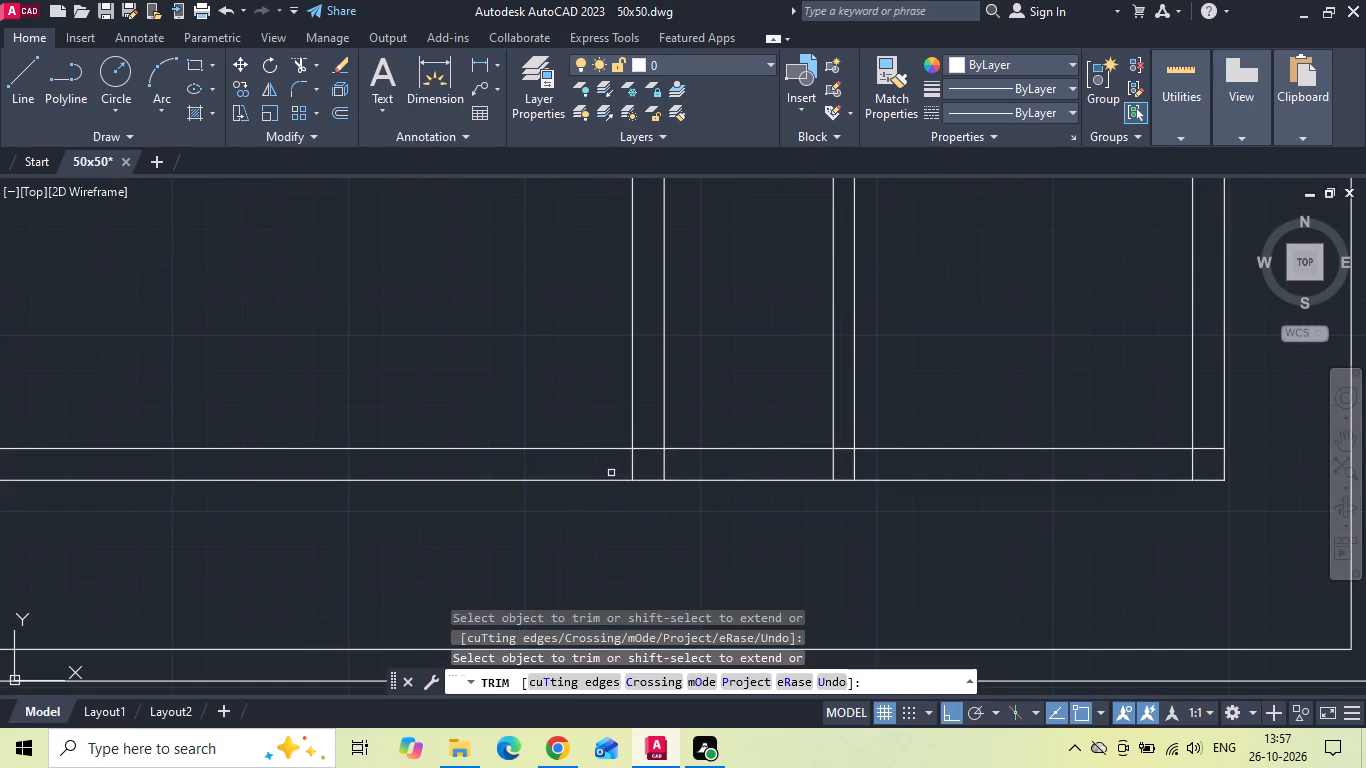
scroll(789, 499, down, 3)
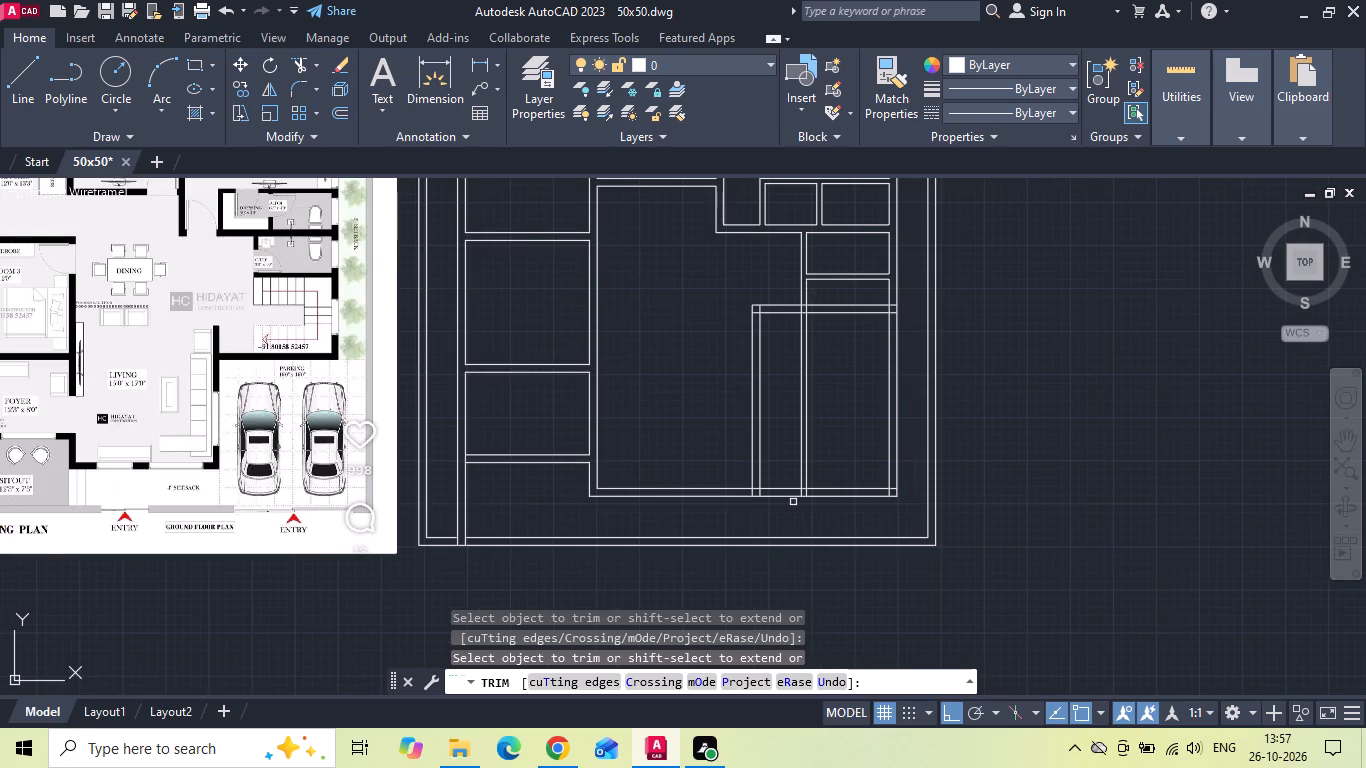
drag(785, 515, 918, 426)
key(Escape)
drag(914, 454, 911, 459)
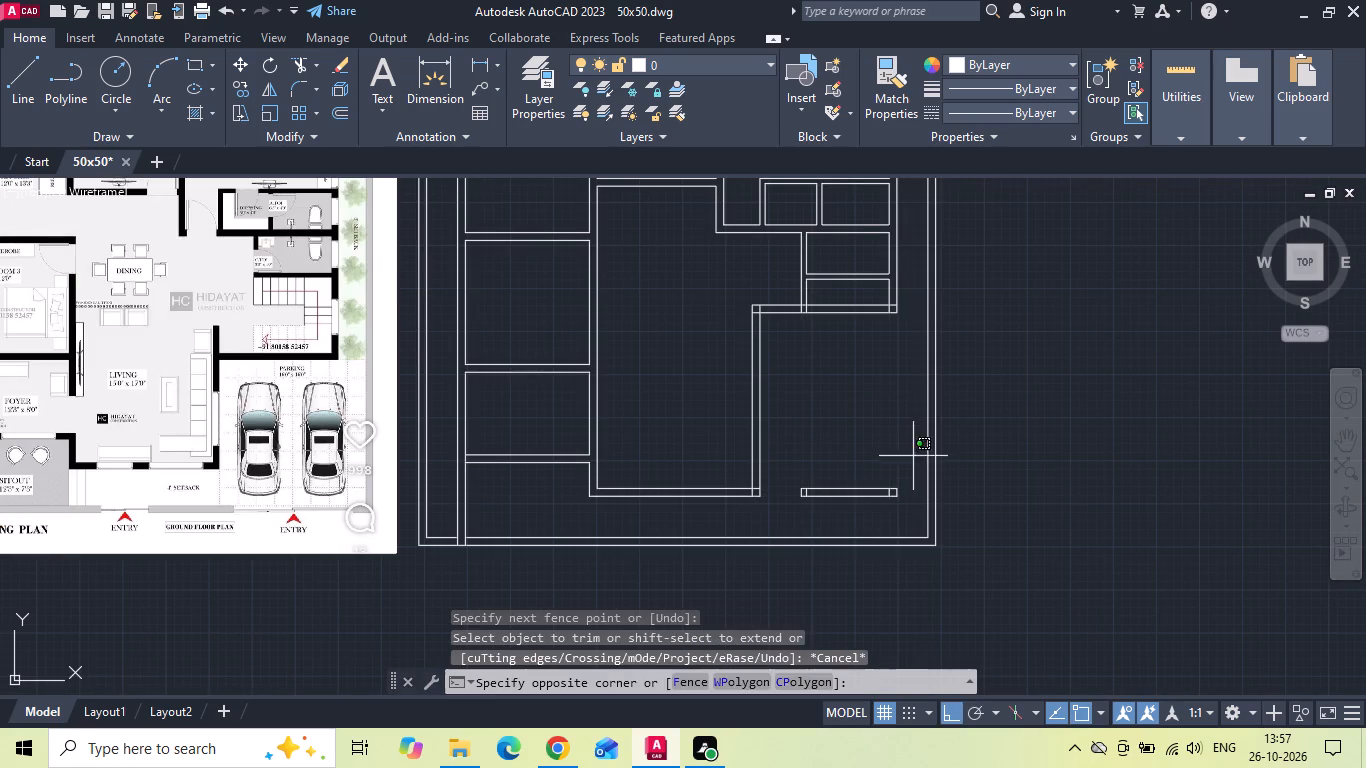
drag(911, 459, 891, 481)
click(770, 514)
key(Delete)
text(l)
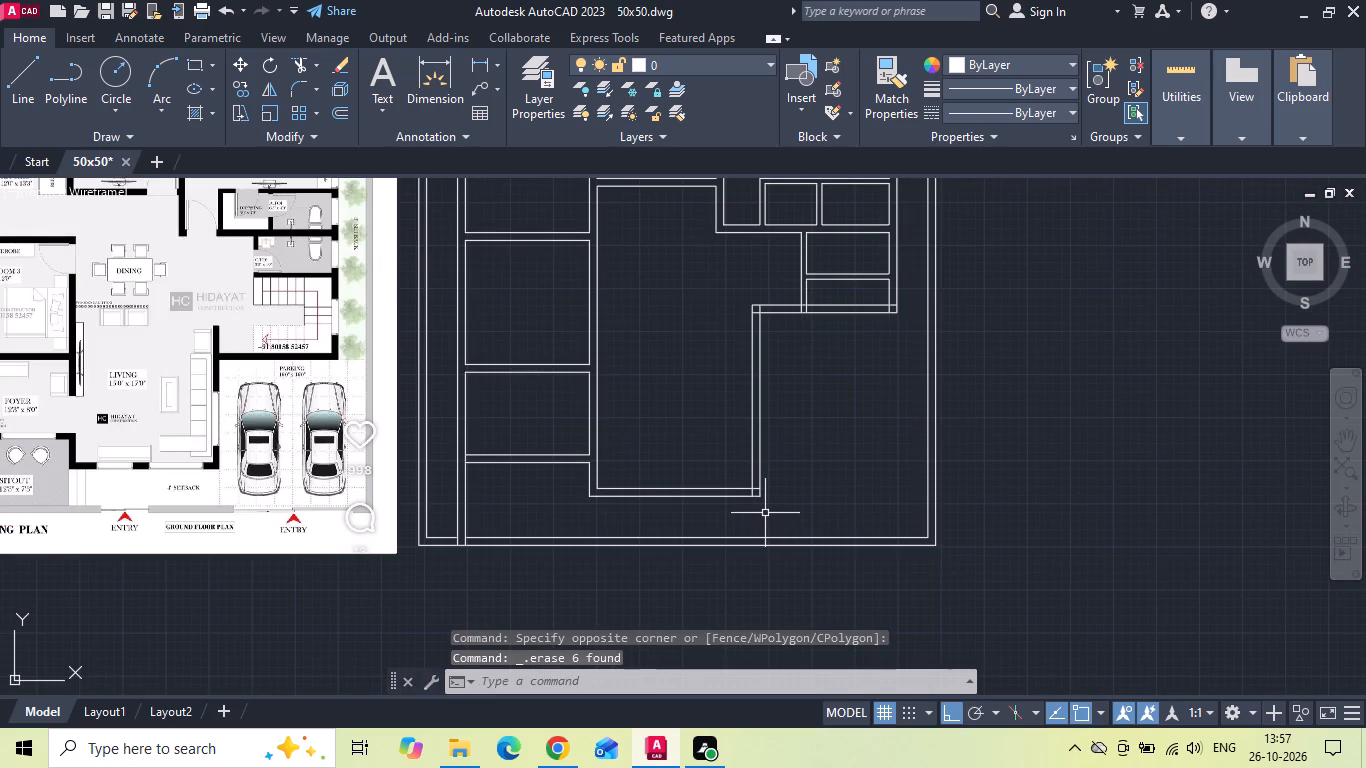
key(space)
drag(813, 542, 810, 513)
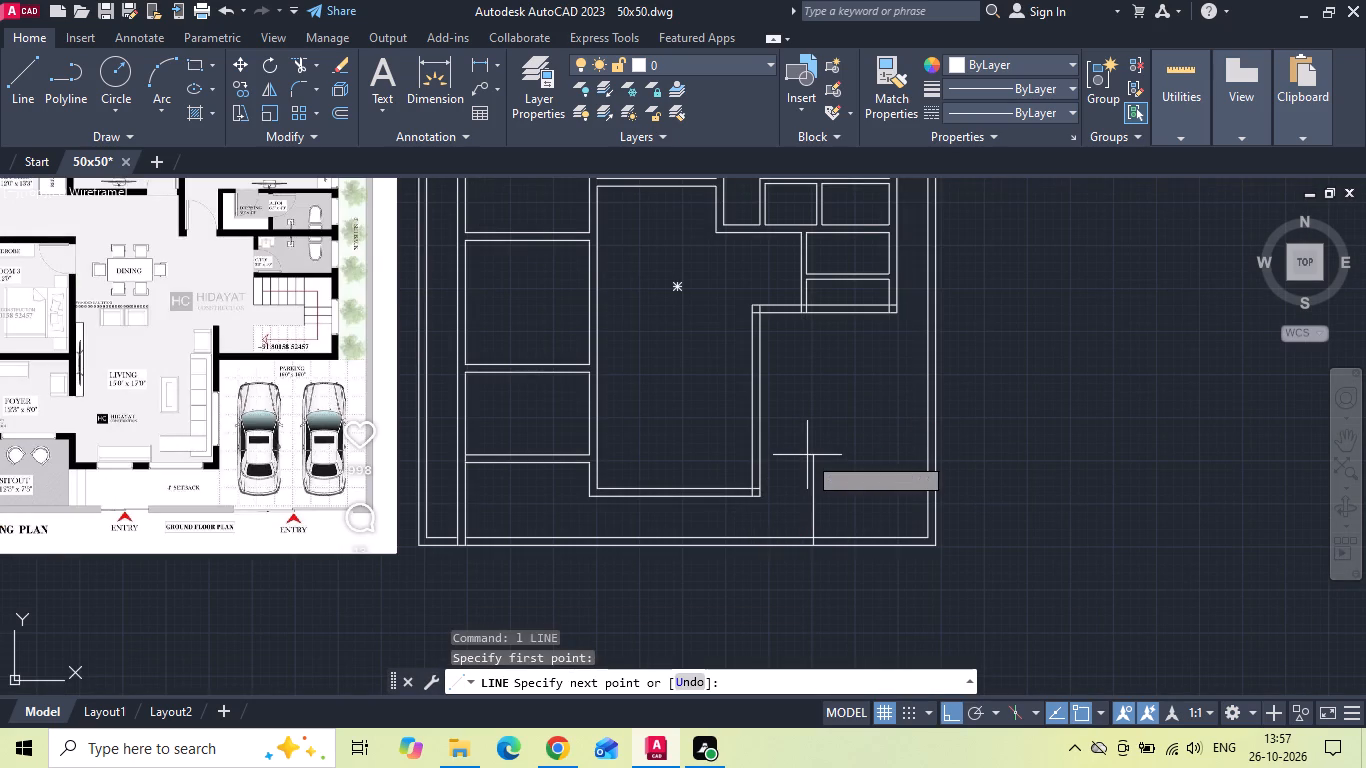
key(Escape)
Draw a 16' vertical line up from the bottom compound wall in the parking area, with a short horizontal segment to the right.
scroll(824, 545, up, 1)
text(l)
key(space)
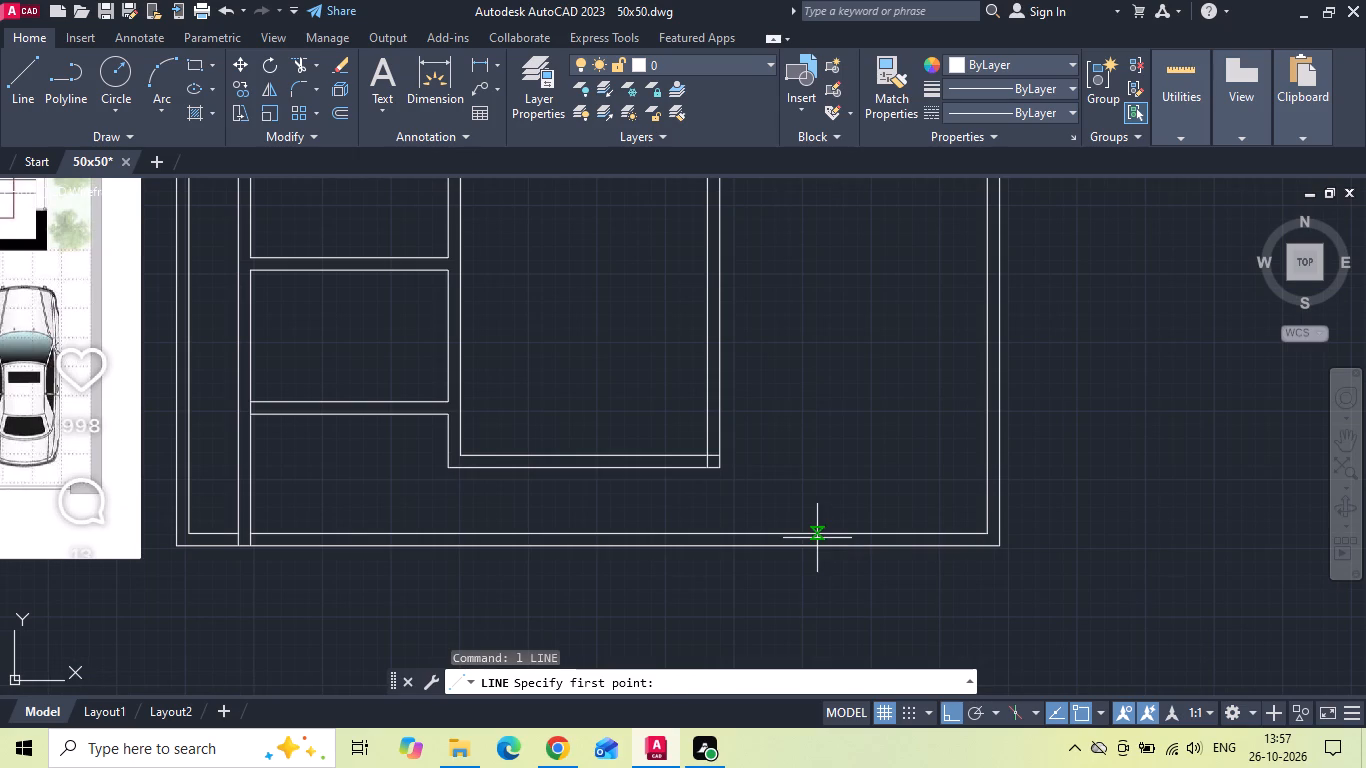
click(817, 538)
text(16')
key(Return)
middle_drag(831, 399, 840, 487)
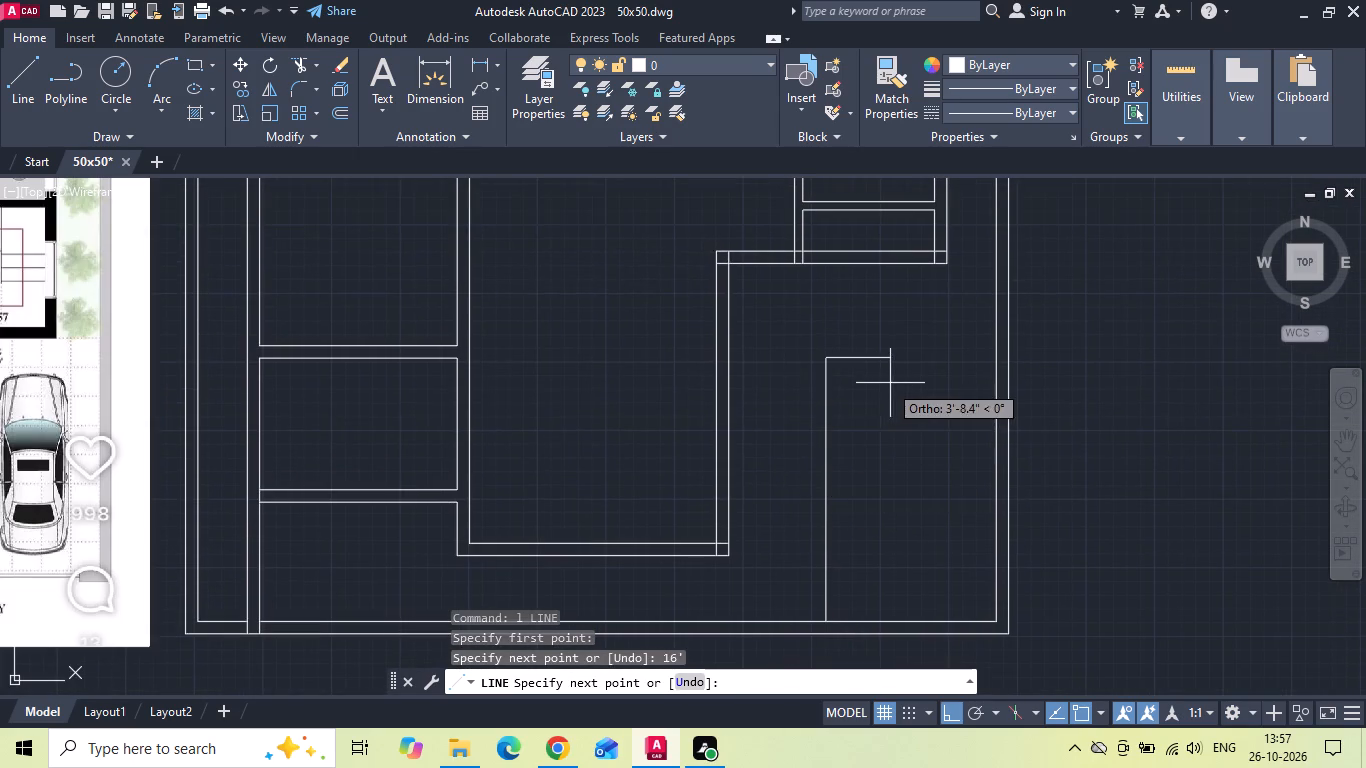
click(924, 408)
scroll(922, 459, down, 1)
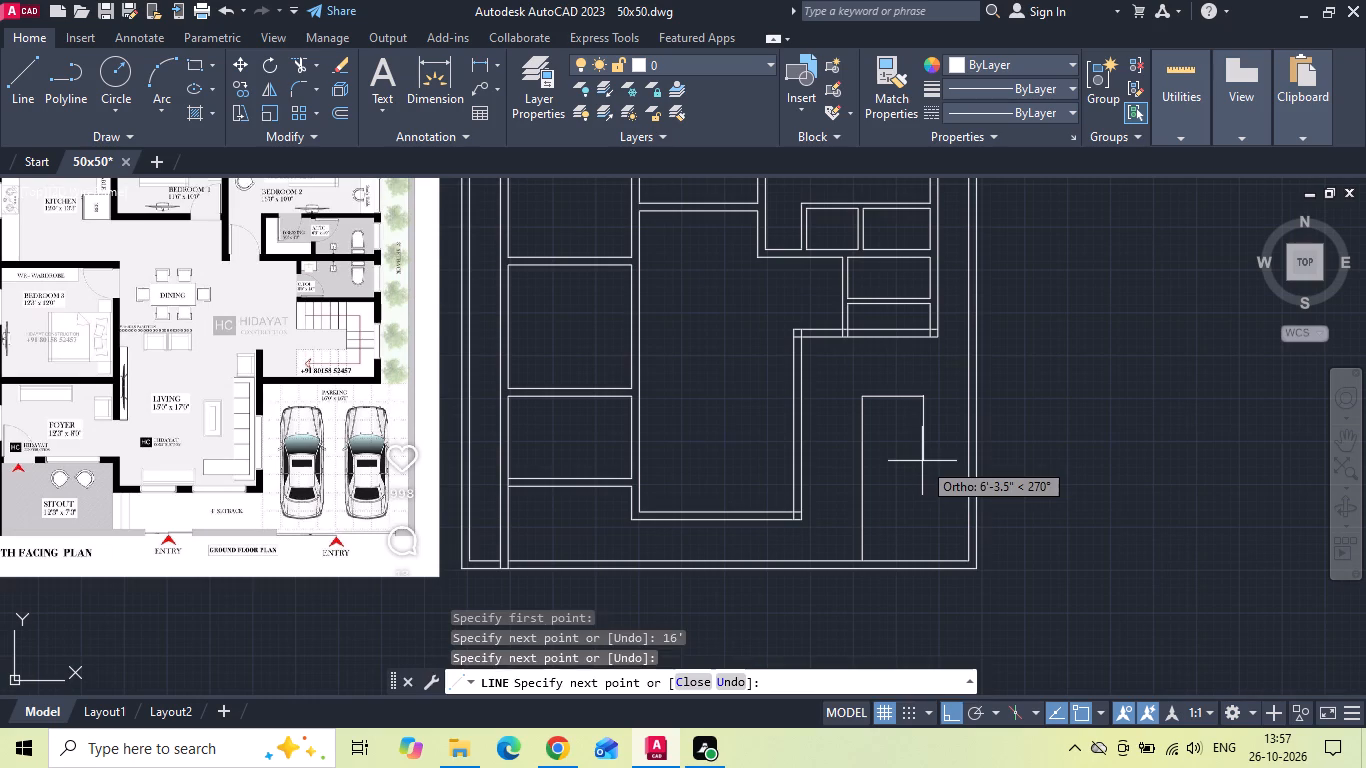
key(Escape)
Add a linear dimension across the parking width, from the living room's right wall to the compound wall's outer line.
scroll(335, 472, up, 1)
scroll(336, 387, up, 2)
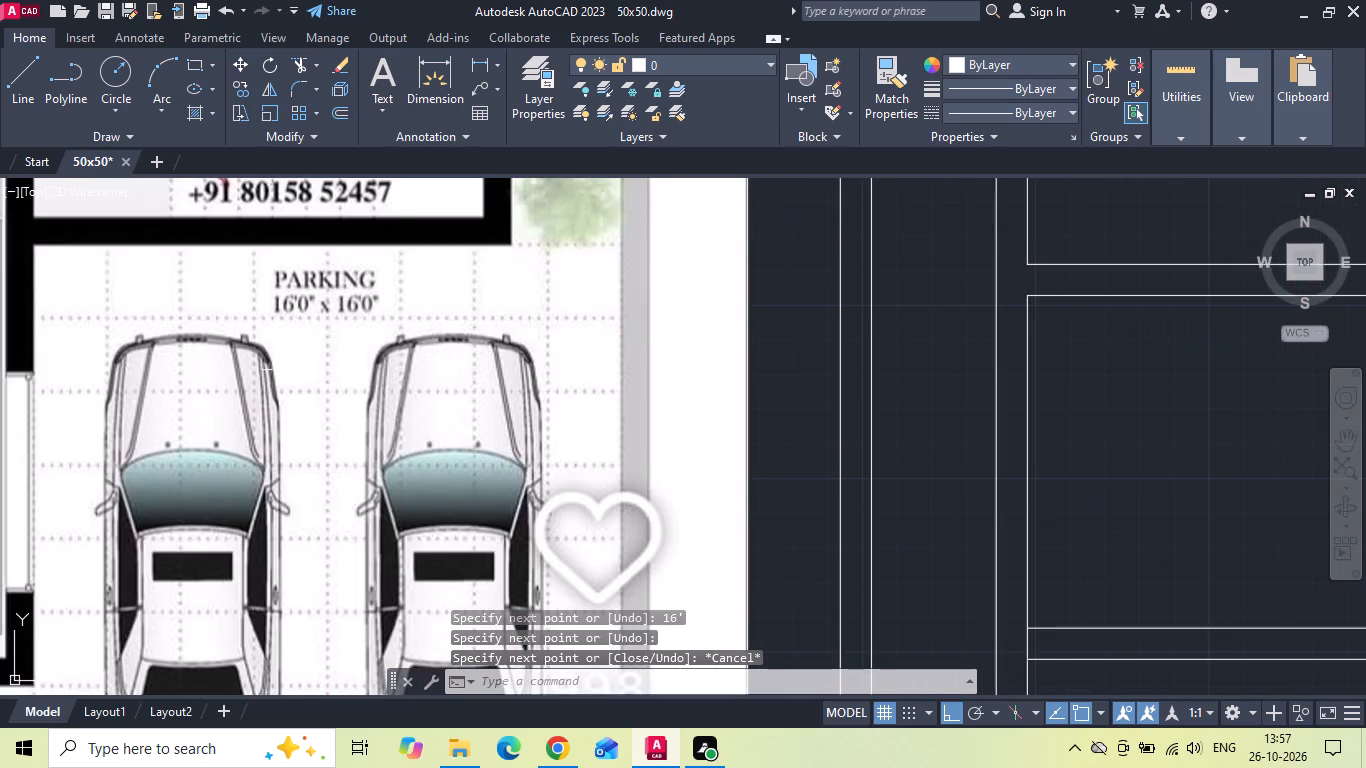
scroll(228, 379, down, 2)
middle_drag(857, 389, 628, 379)
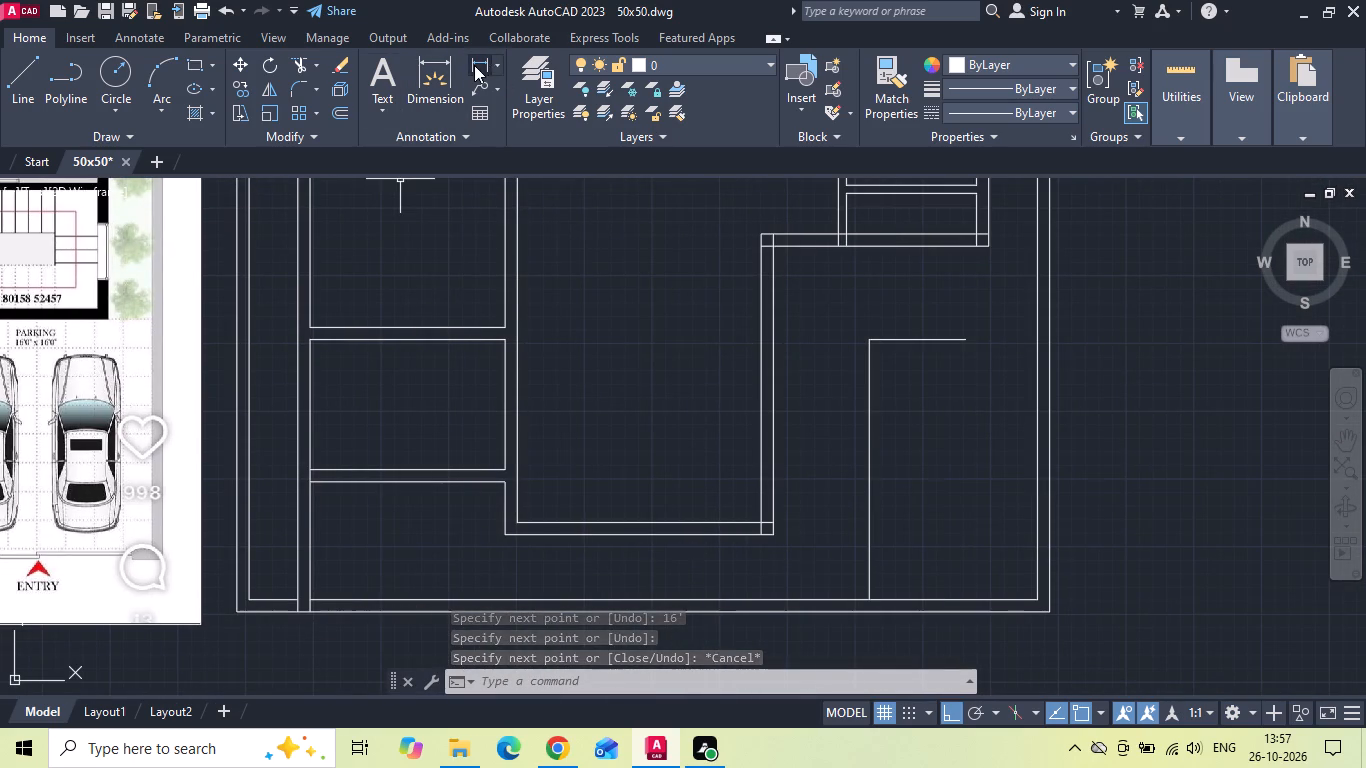
click(474, 65)
click(771, 340)
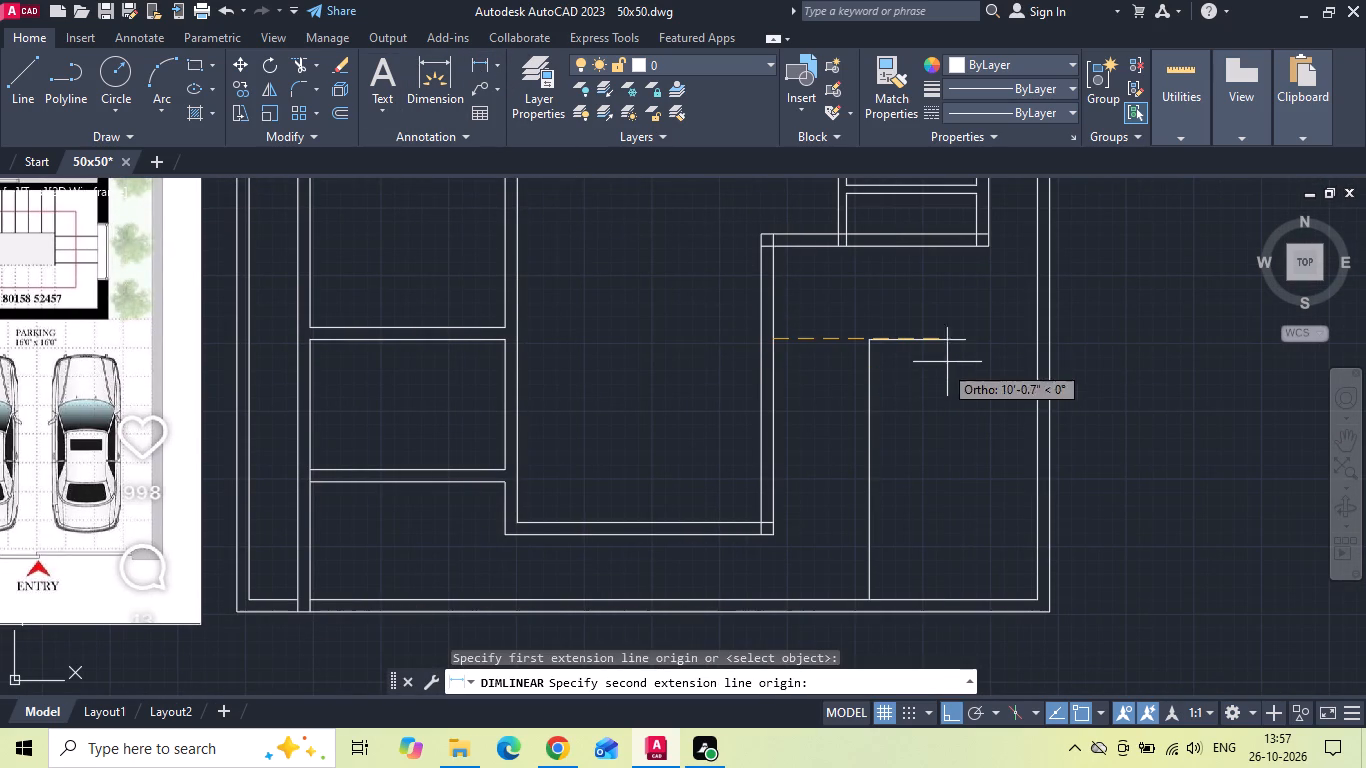
click(1033, 344)
scroll(1027, 329, up, 1)
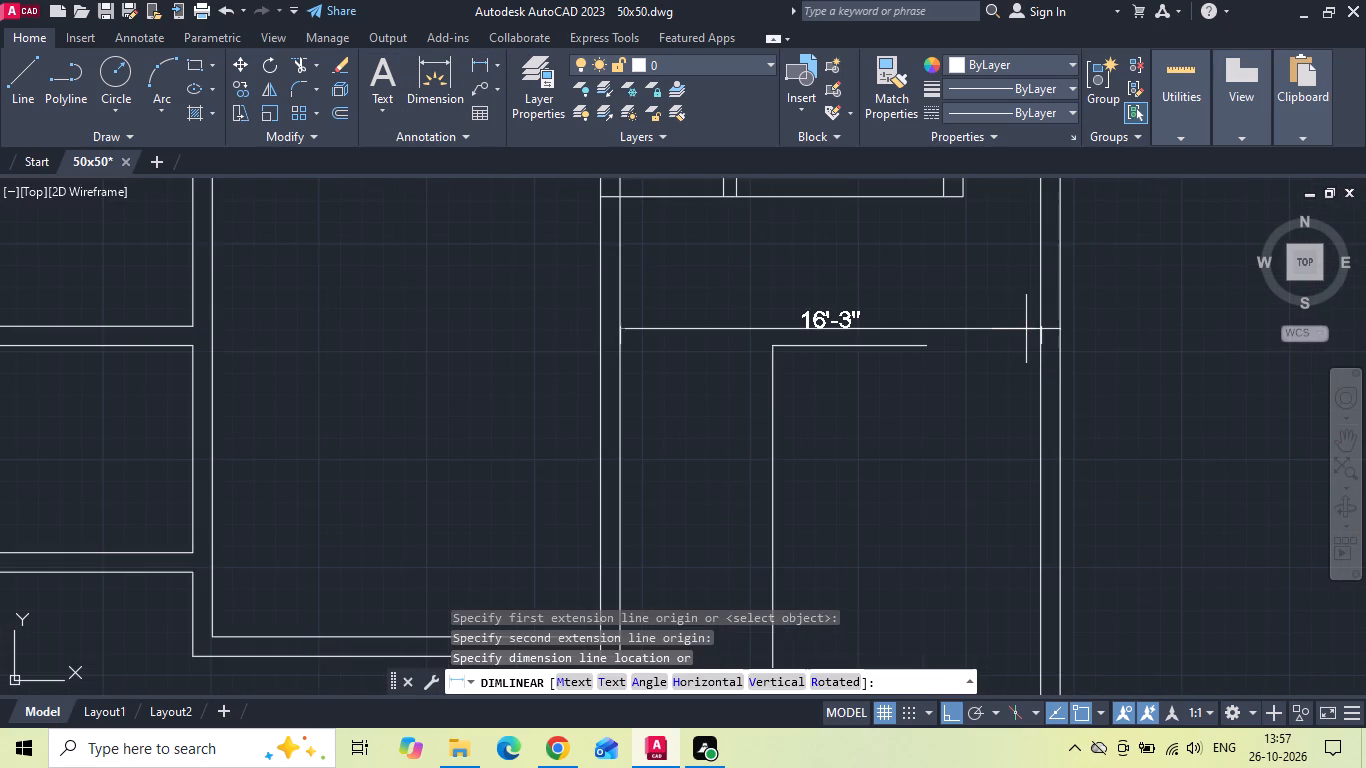
click(1001, 309)
Check the inner width of the top-left bedroom with a linear dimension preview.
scroll(871, 351, down, 2)
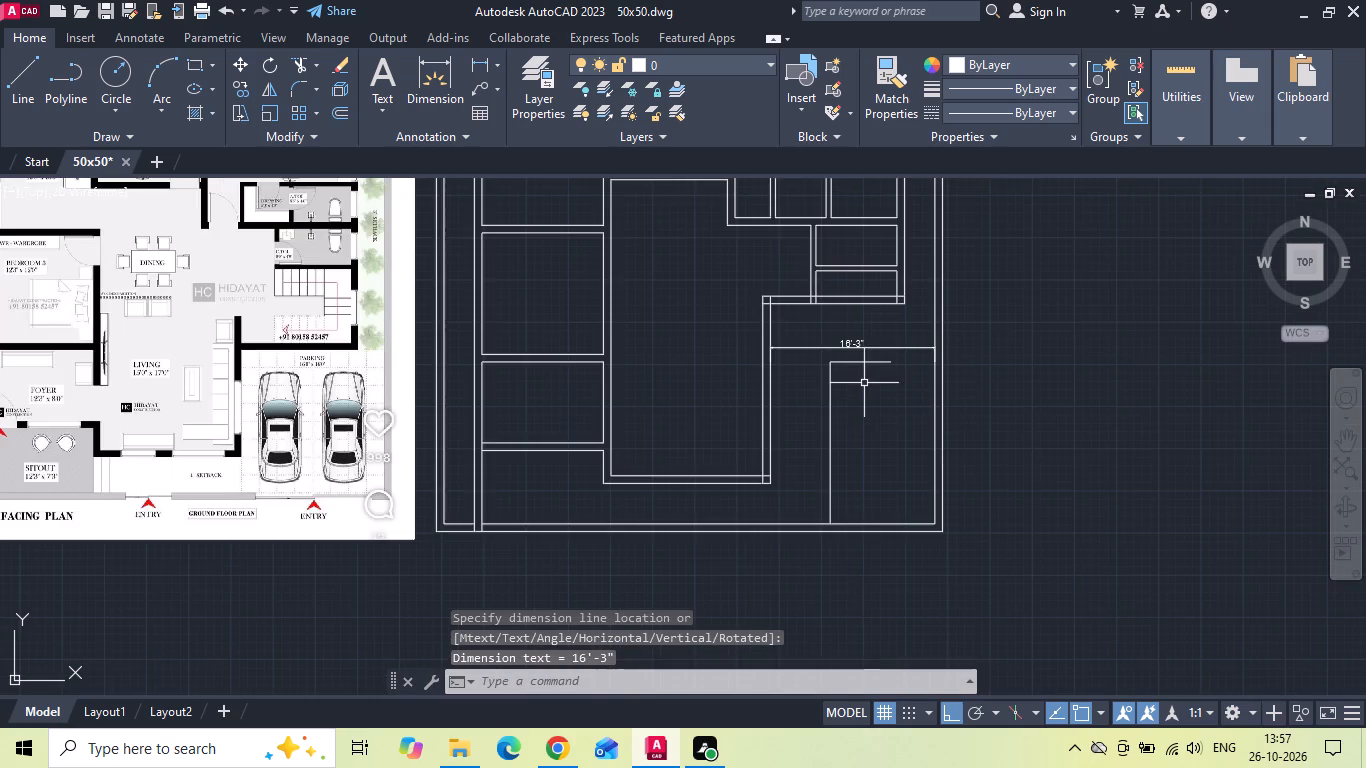
scroll(209, 390, up, 1)
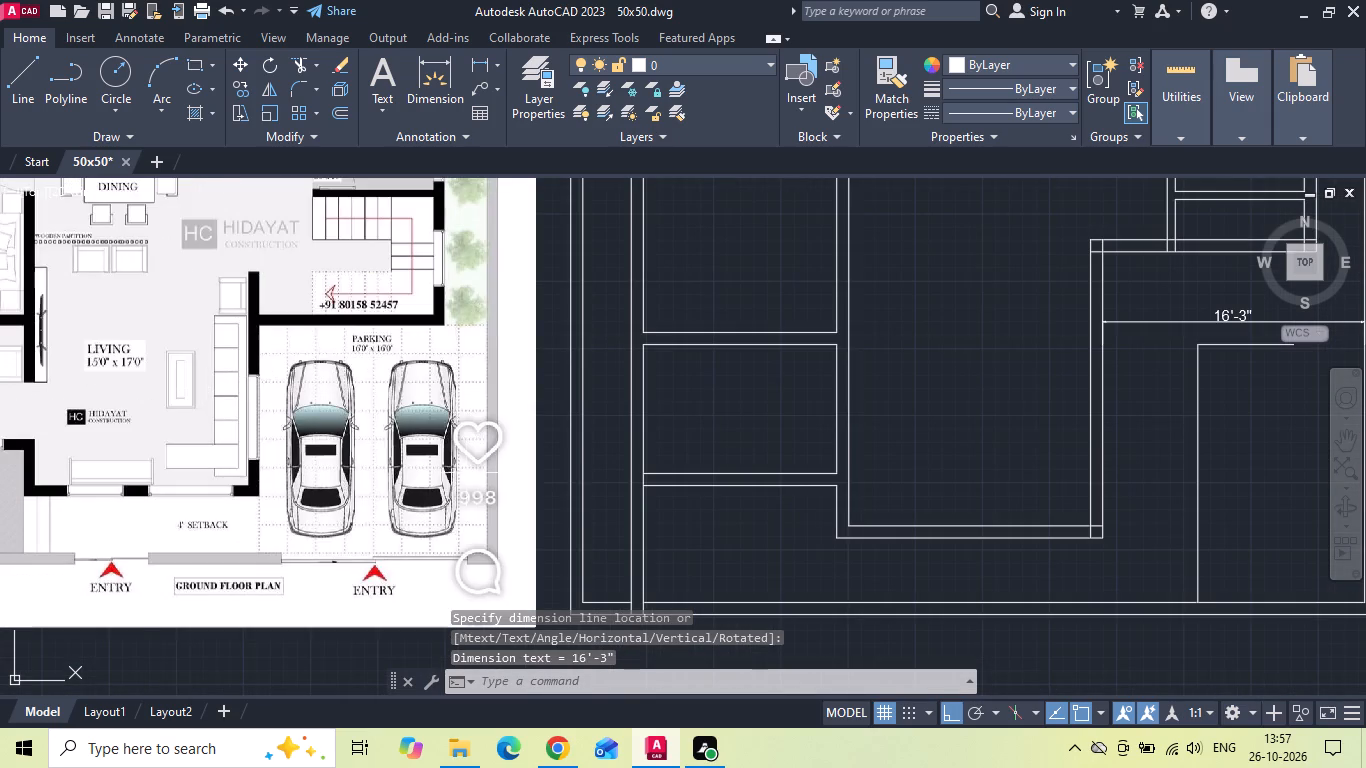
middle_drag(1, 431, 332, 418)
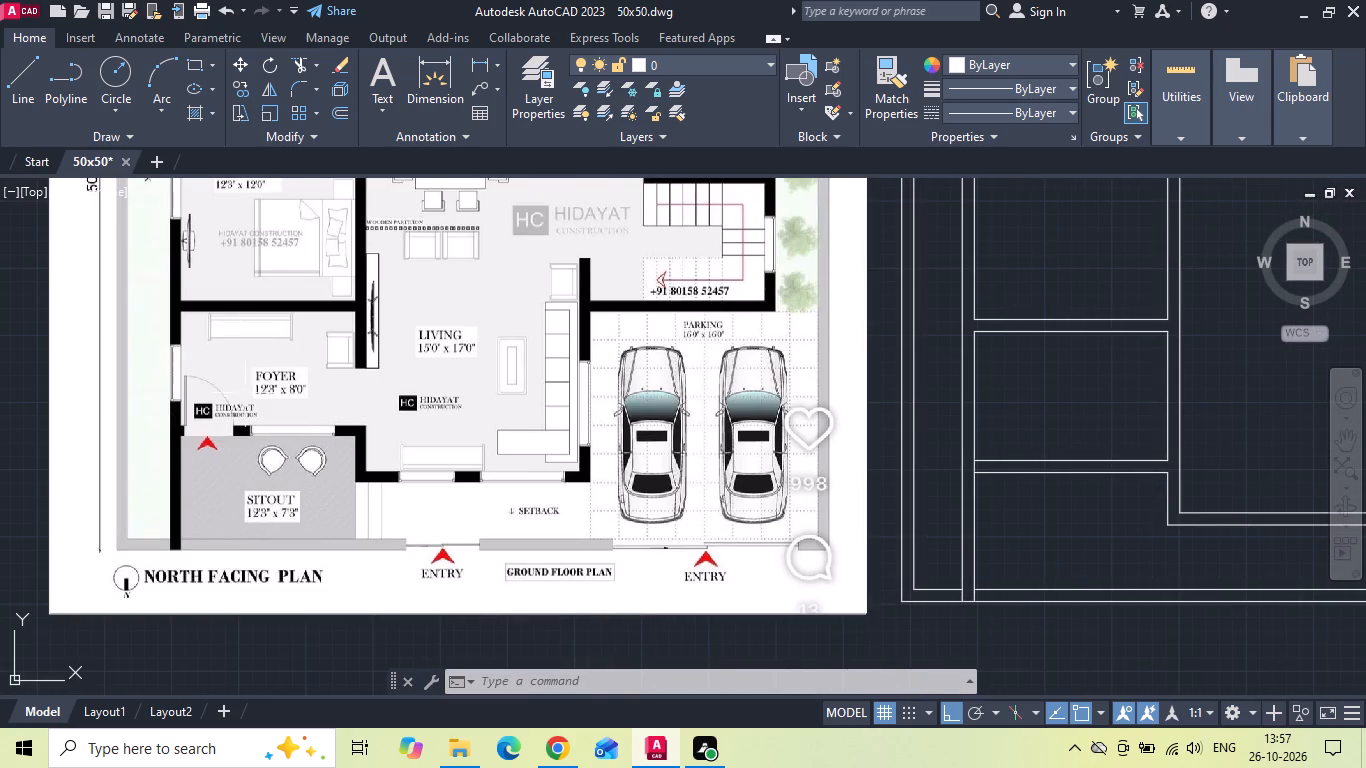
scroll(249, 507, down, 2)
scroll(559, 272, up, 2)
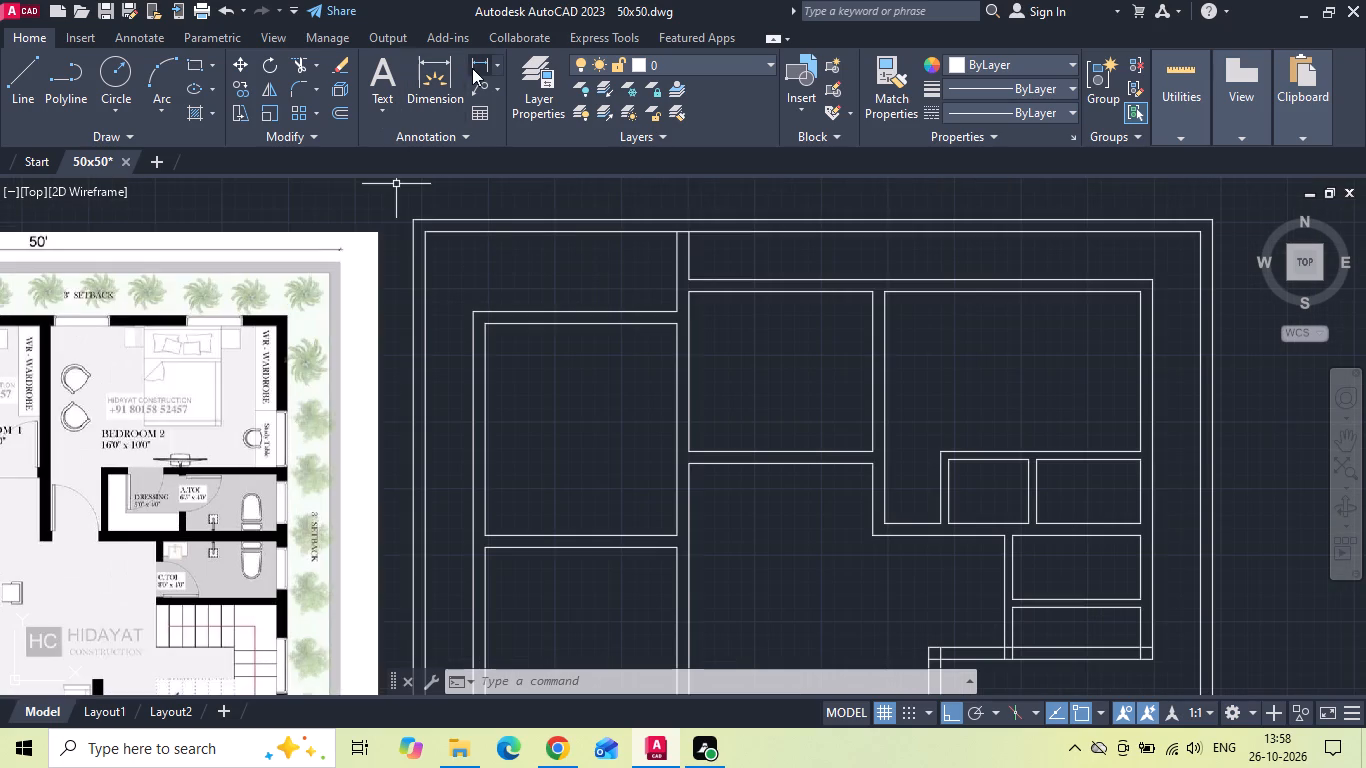
click(475, 67)
click(486, 387)
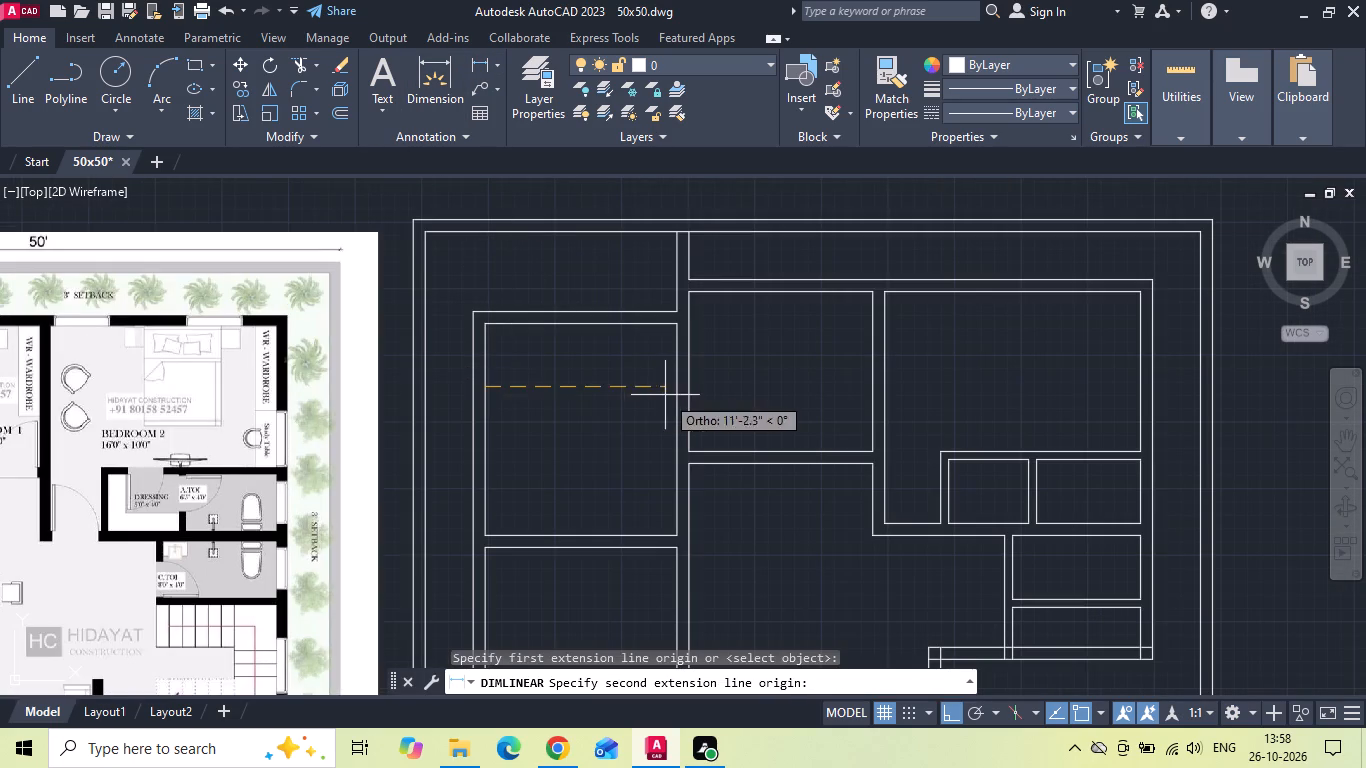
click(674, 388)
scroll(663, 389, up, 1)
key(Escape)
scroll(591, 341, down, 1)
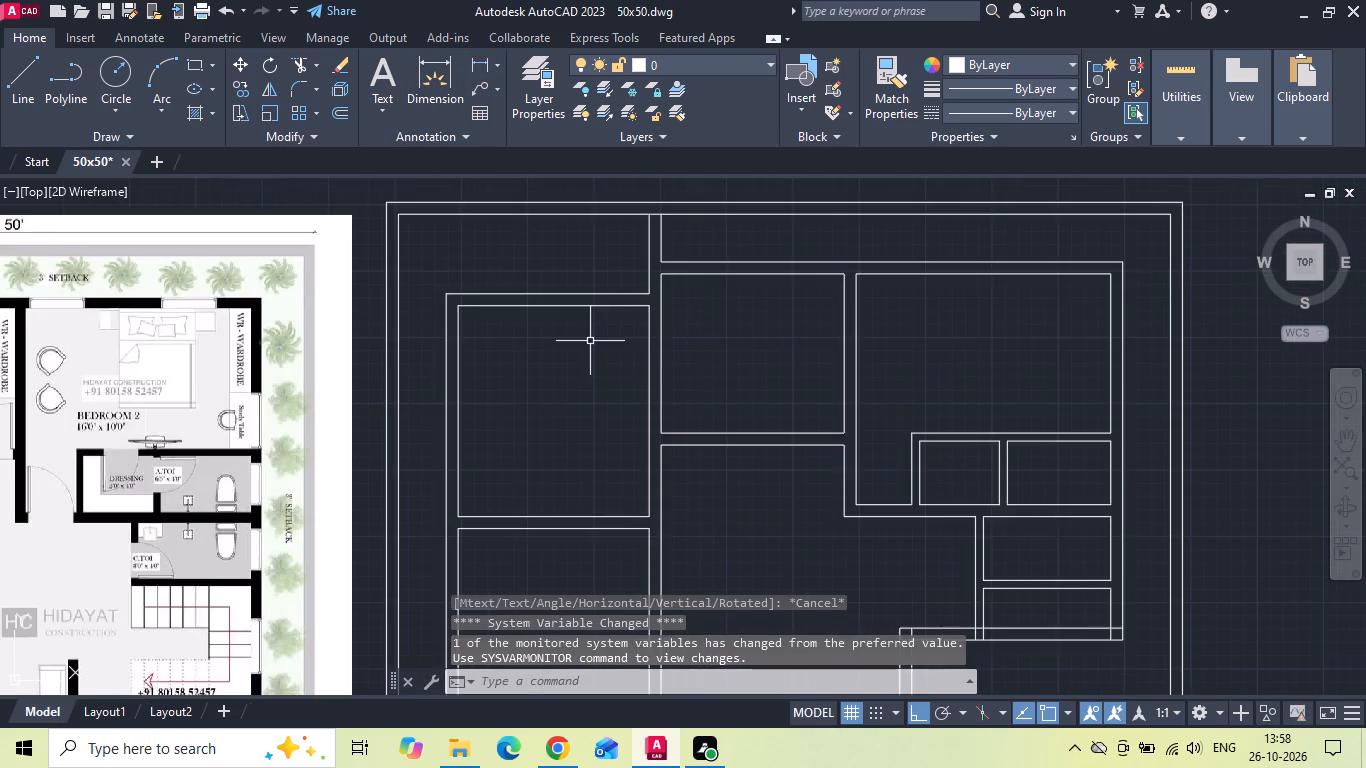
Check the inner widths of Bedroom 1 and Bedroom 2 with linear dimension previews.
scroll(641, 351, up, 1)
key(space)
click(671, 333)
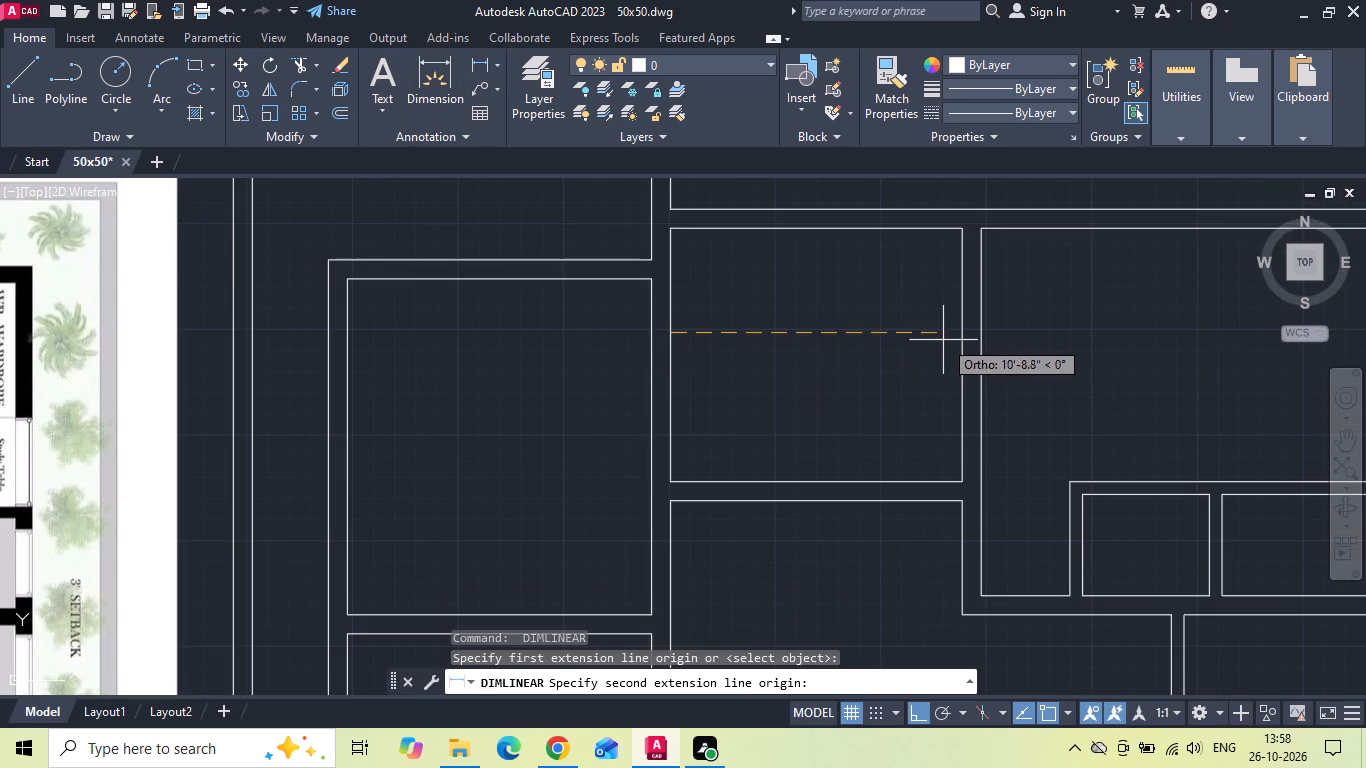
click(959, 339)
key(Escape)
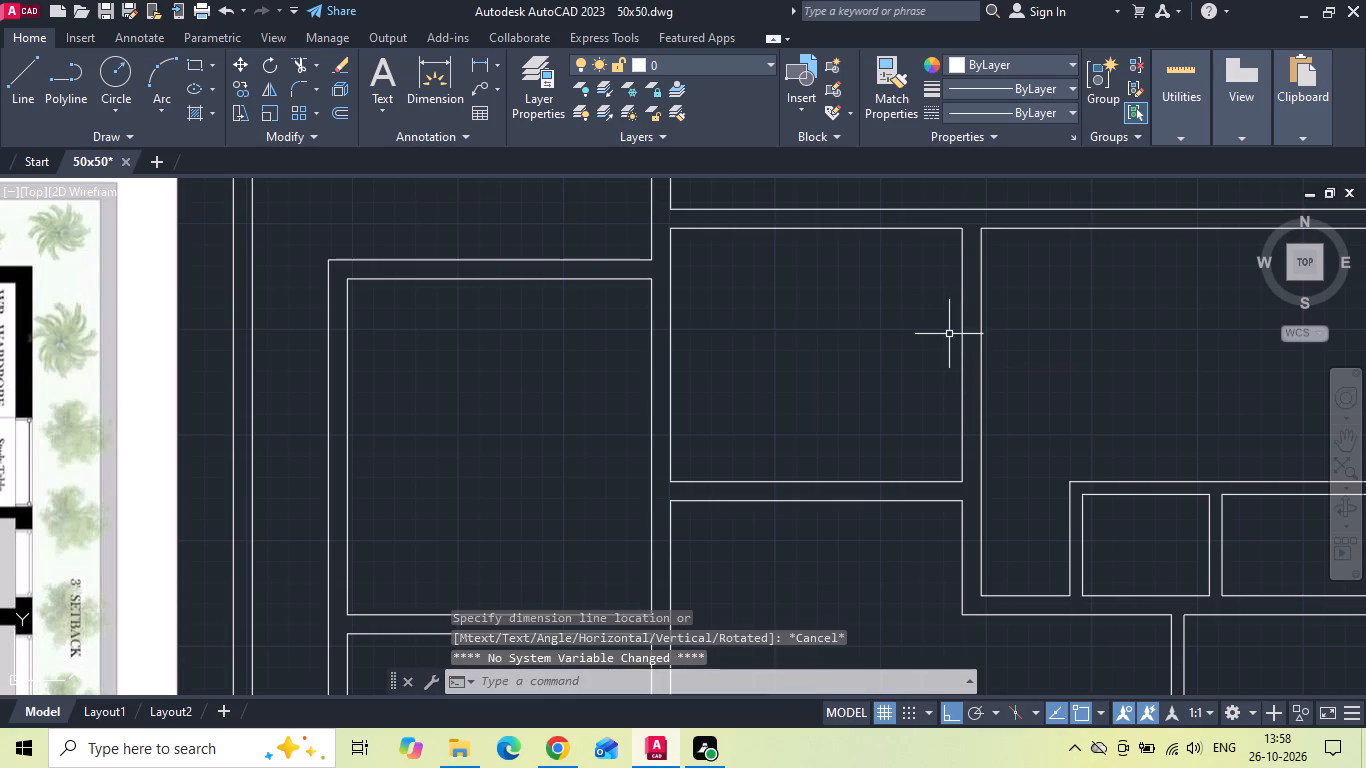
middle_drag(942, 332, 552, 323)
key(space)
click(589, 287)
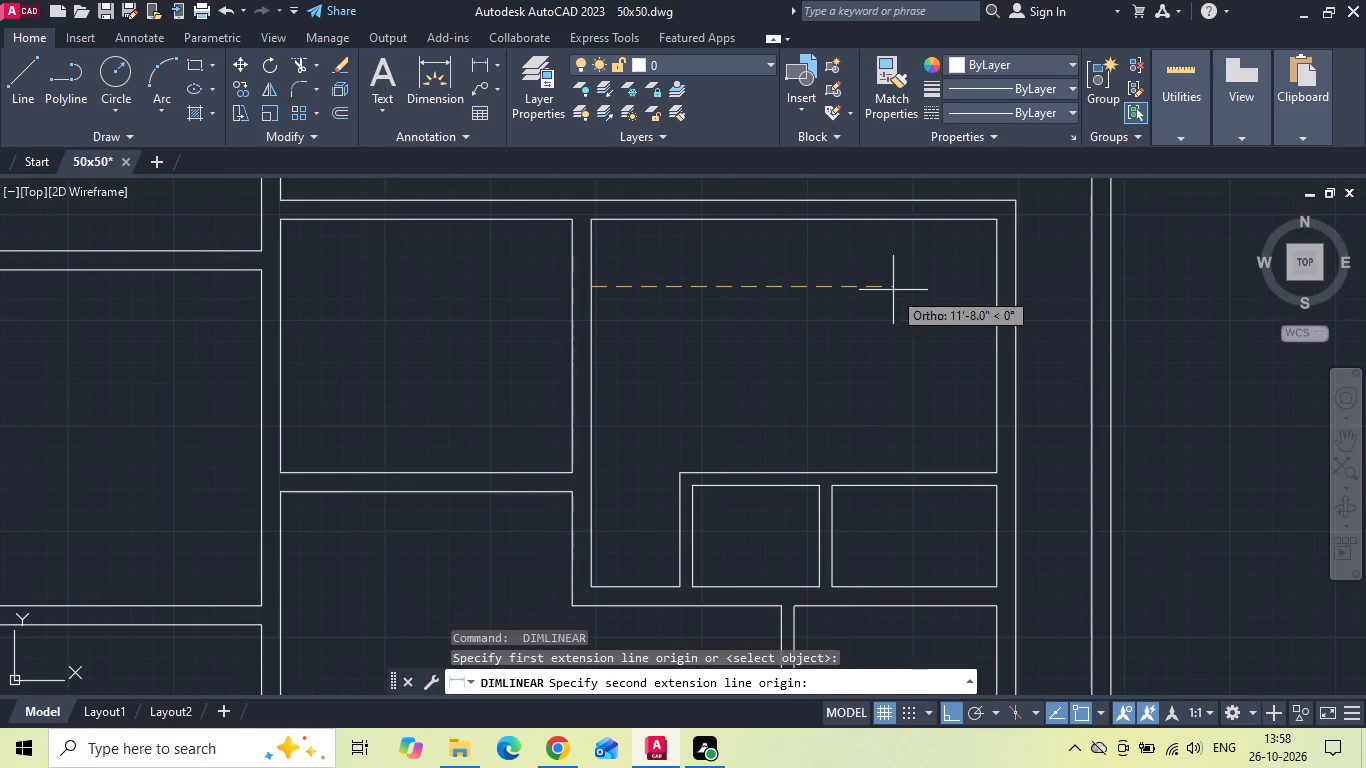
click(994, 290)
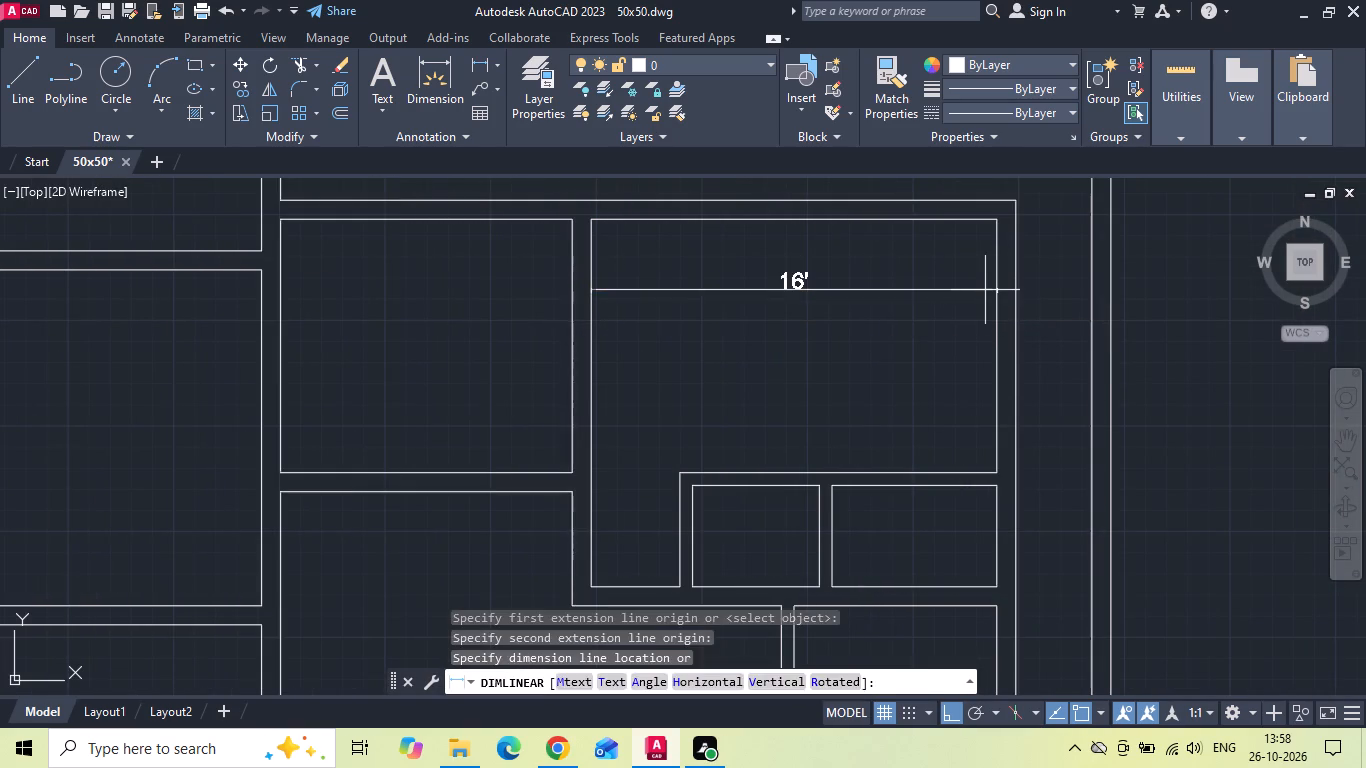
key(Escape)
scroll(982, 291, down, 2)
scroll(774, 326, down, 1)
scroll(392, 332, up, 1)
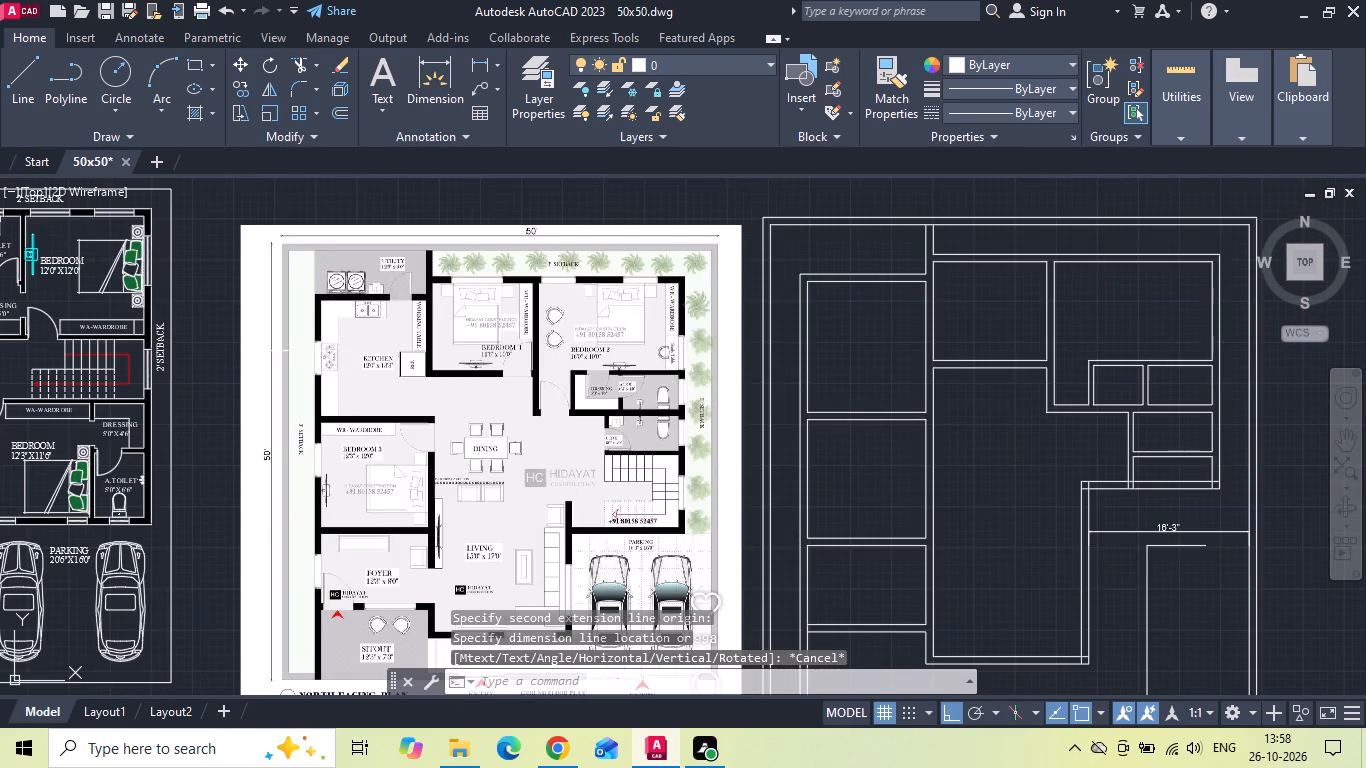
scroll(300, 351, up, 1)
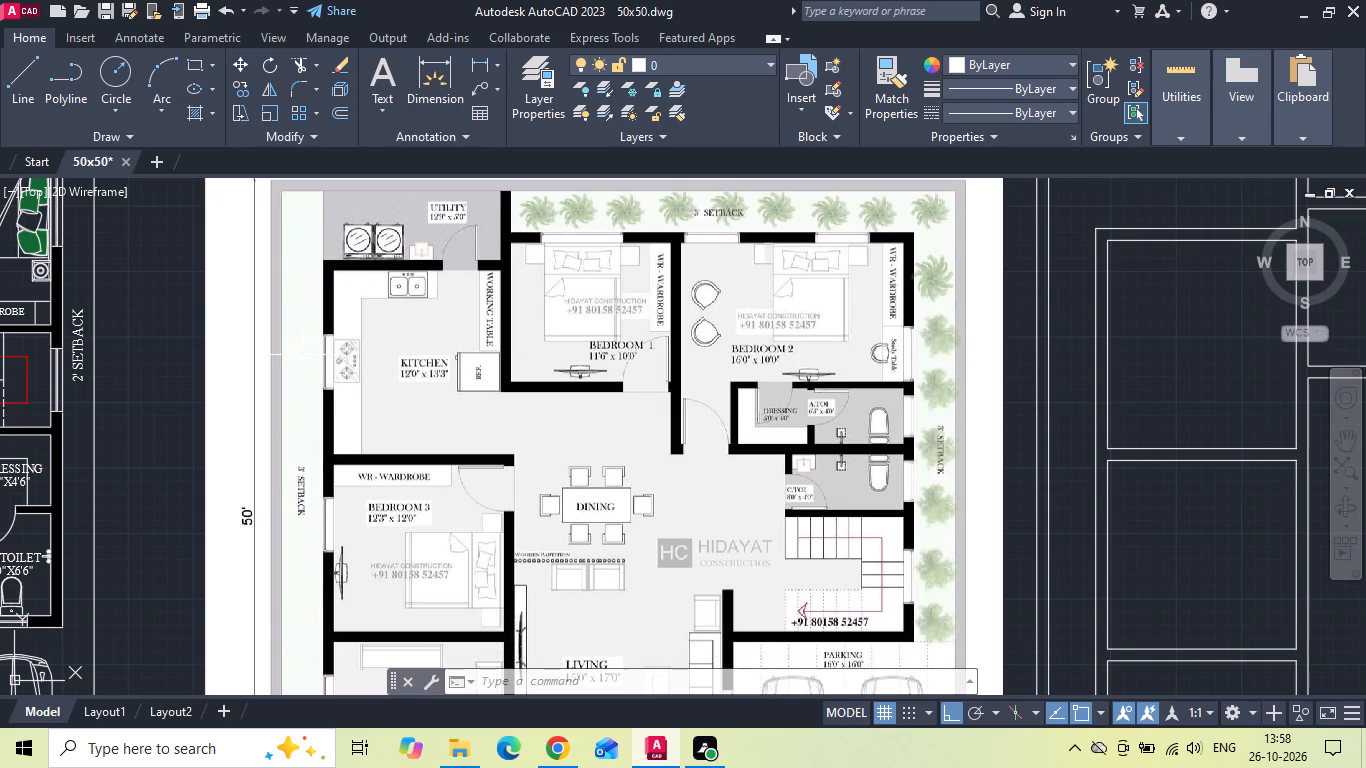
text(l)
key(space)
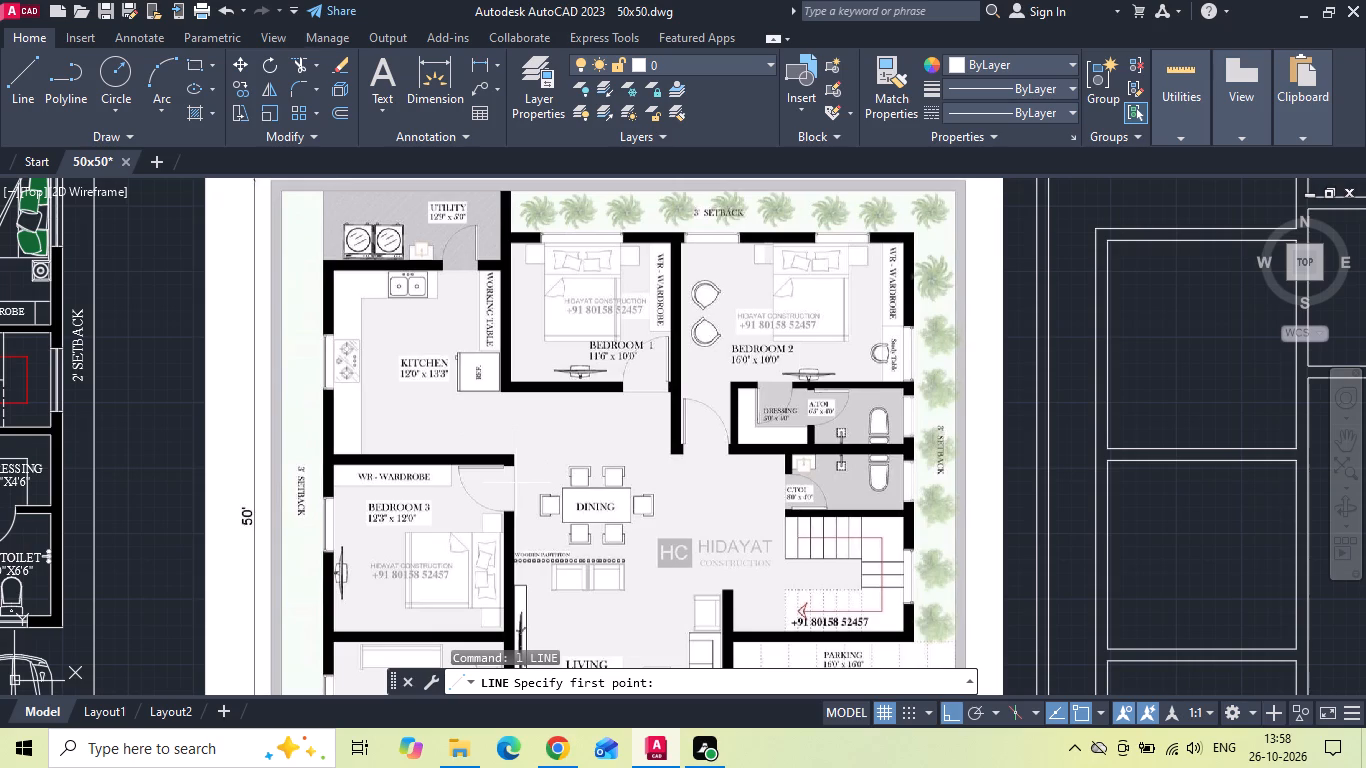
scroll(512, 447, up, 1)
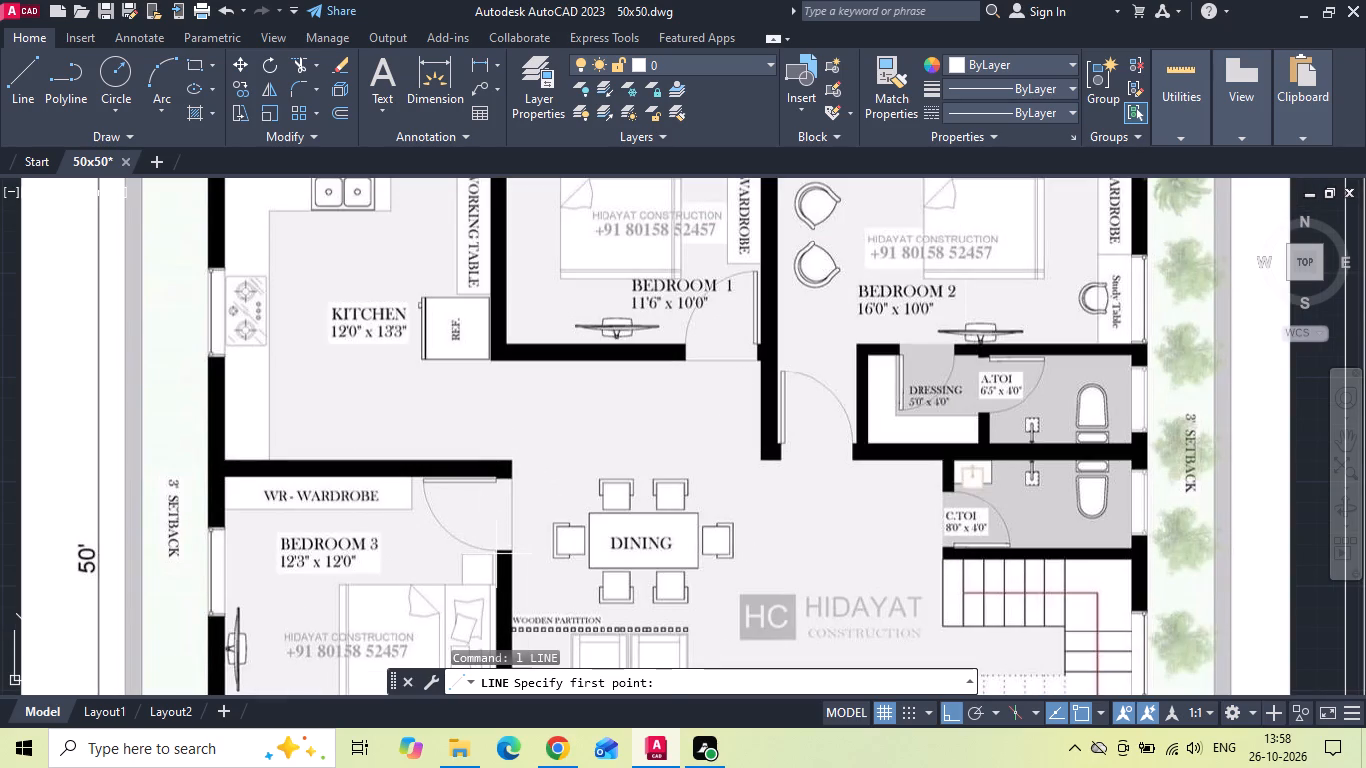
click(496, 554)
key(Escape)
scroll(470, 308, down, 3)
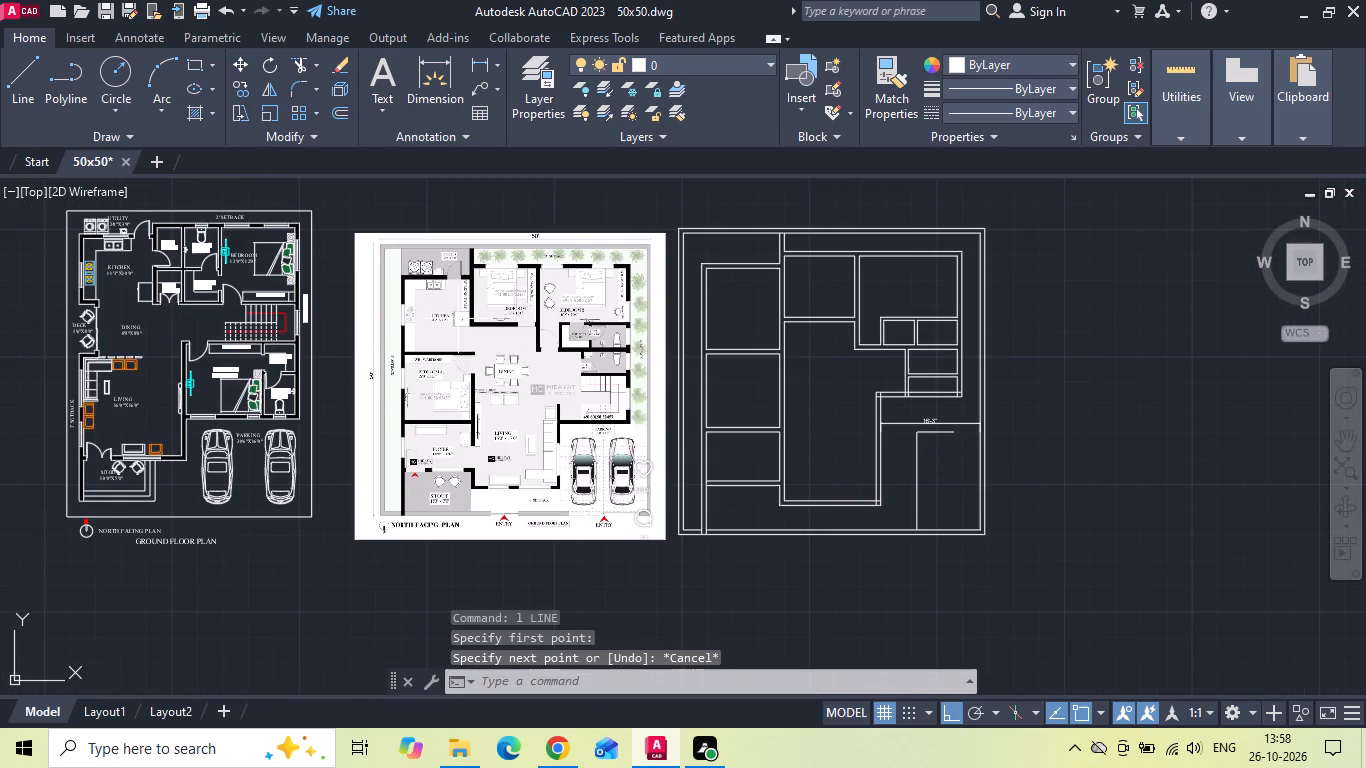
Extend Bedroom 3's top wall line across to the outer line of the wall shared with the living room.
key(e)
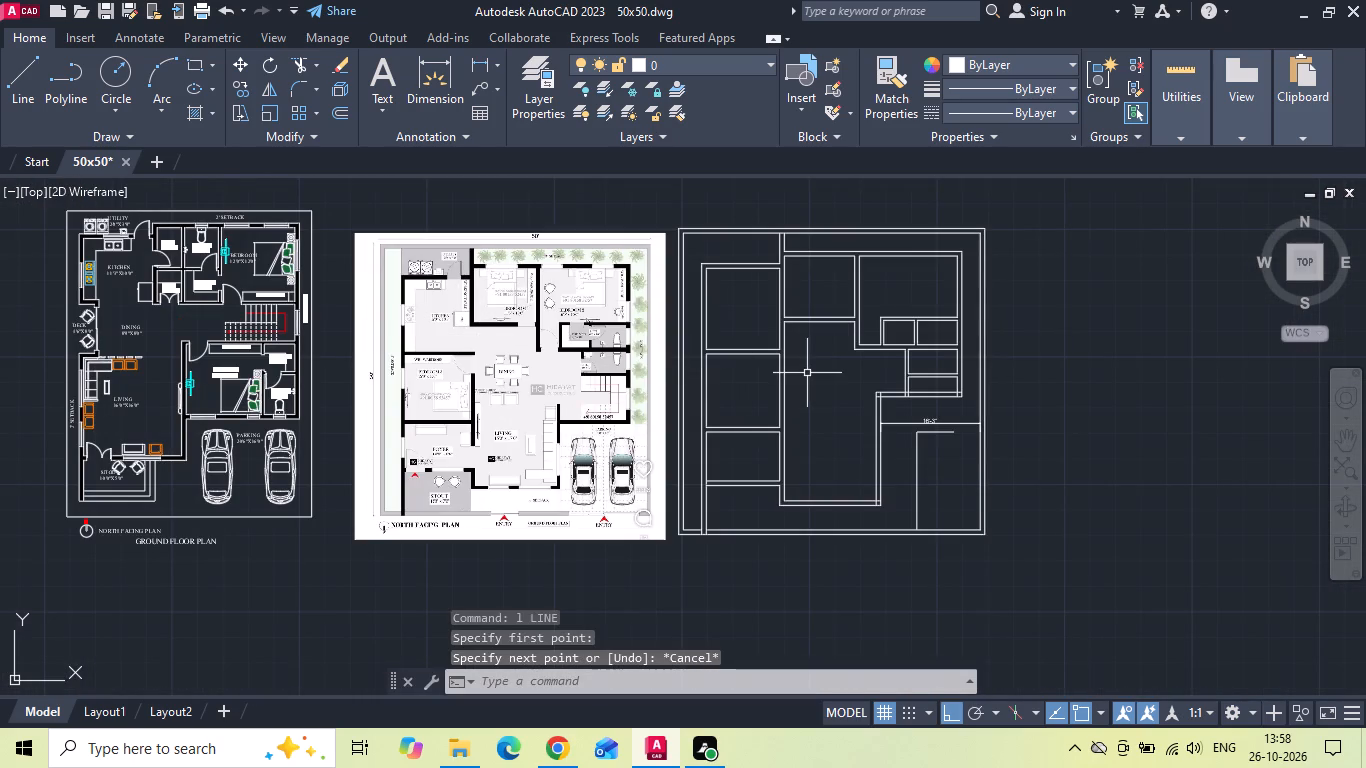
key(x)
key(space)
scroll(743, 359, up, 2)
click(814, 343)
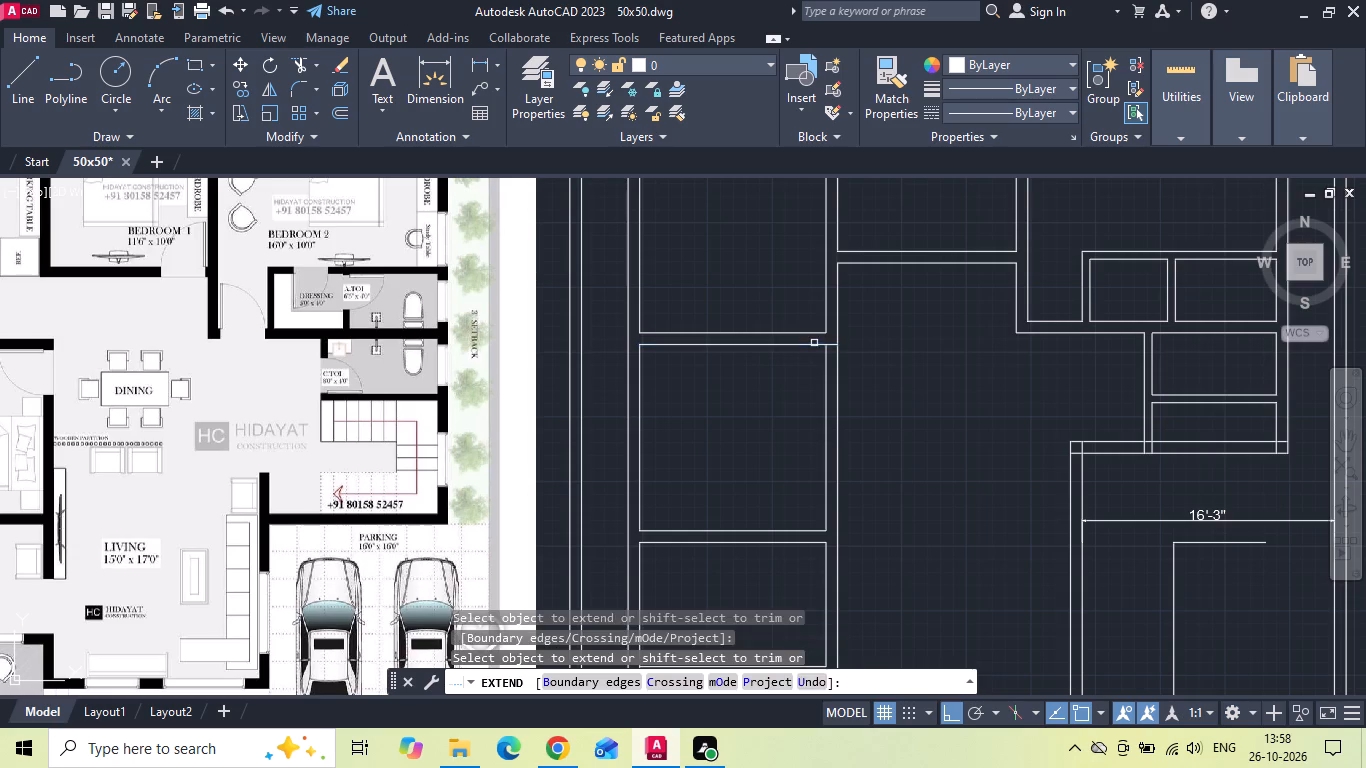
key(Escape)
Move the living room's left, bottom and right walls, together with the foyer's upper and lower walls, 3" to the right.
drag(856, 415, 796, 440)
middle_drag(710, 474, 739, 354)
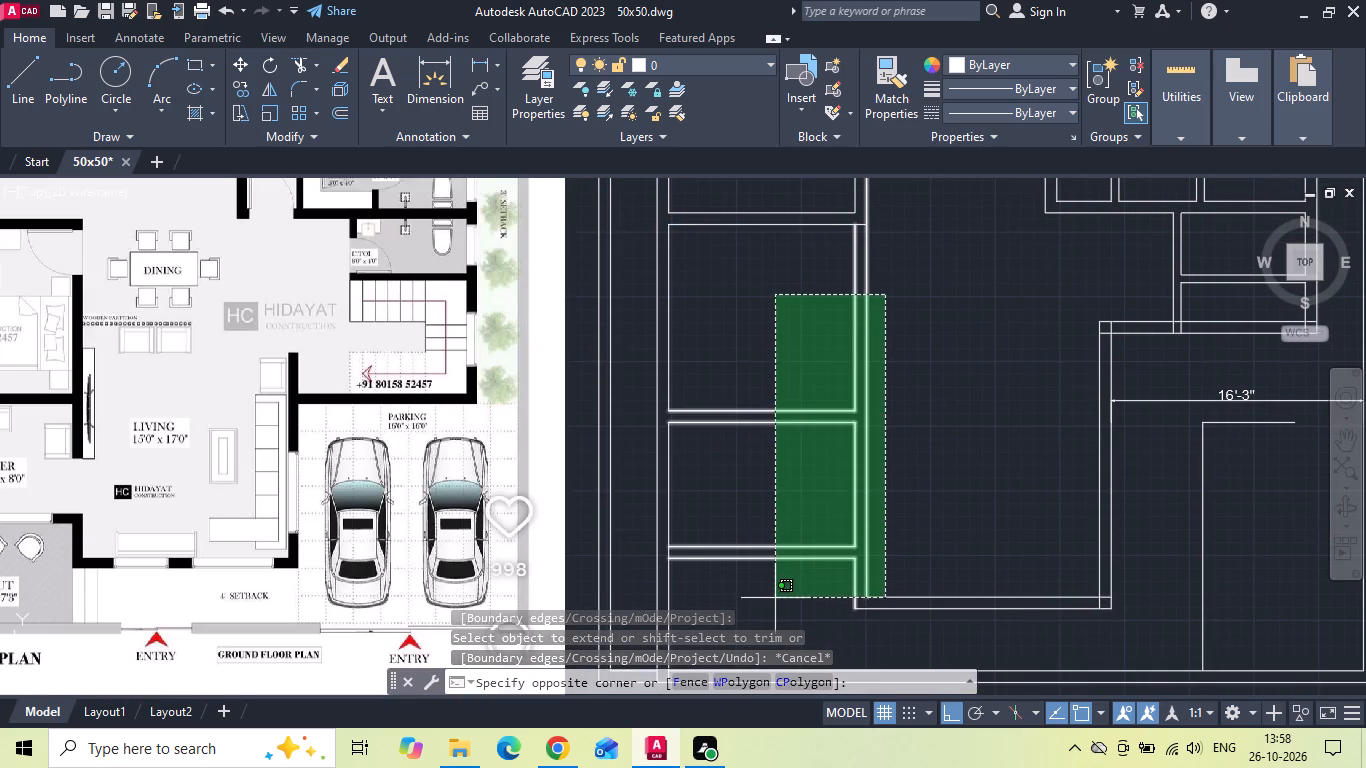
click(762, 627)
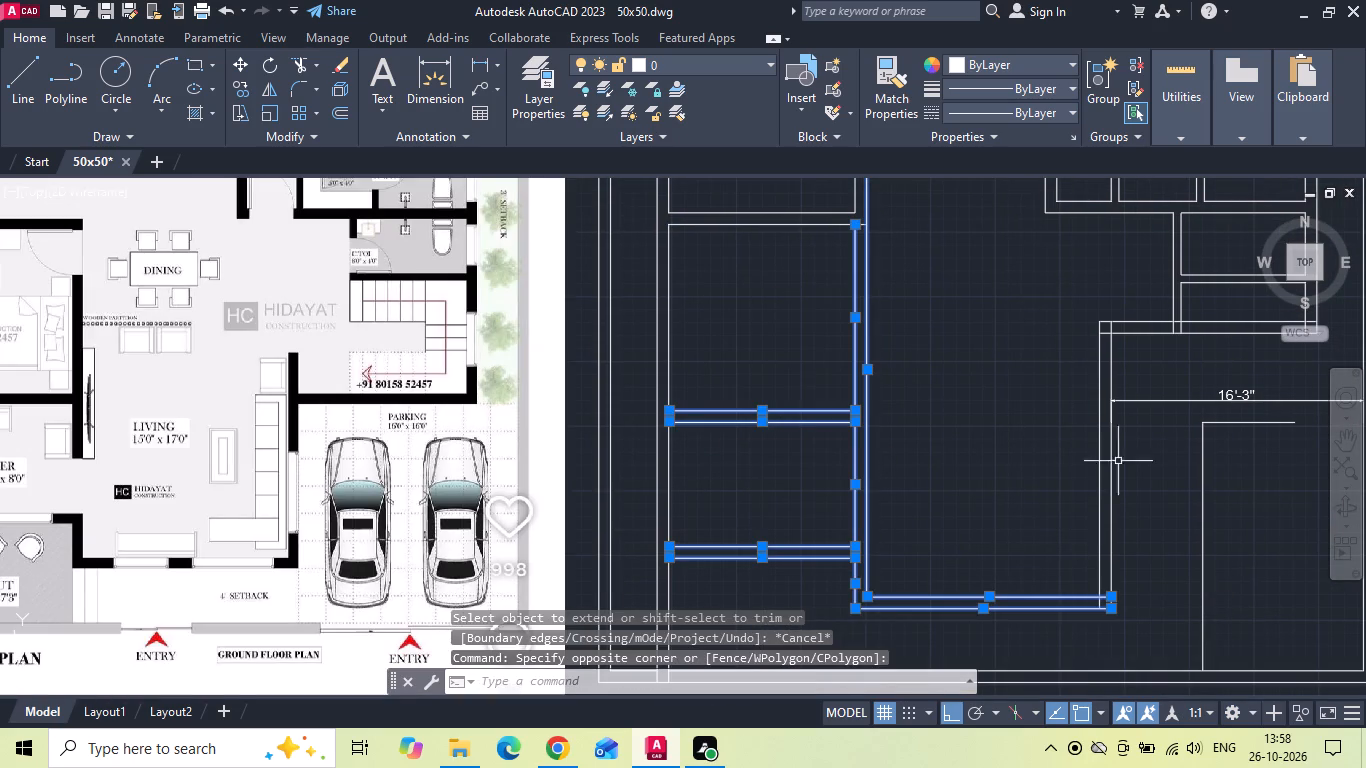
drag(1127, 452, 1089, 478)
click(1061, 494)
middle_drag(1060, 491, 891, 471)
right_click(812, 407)
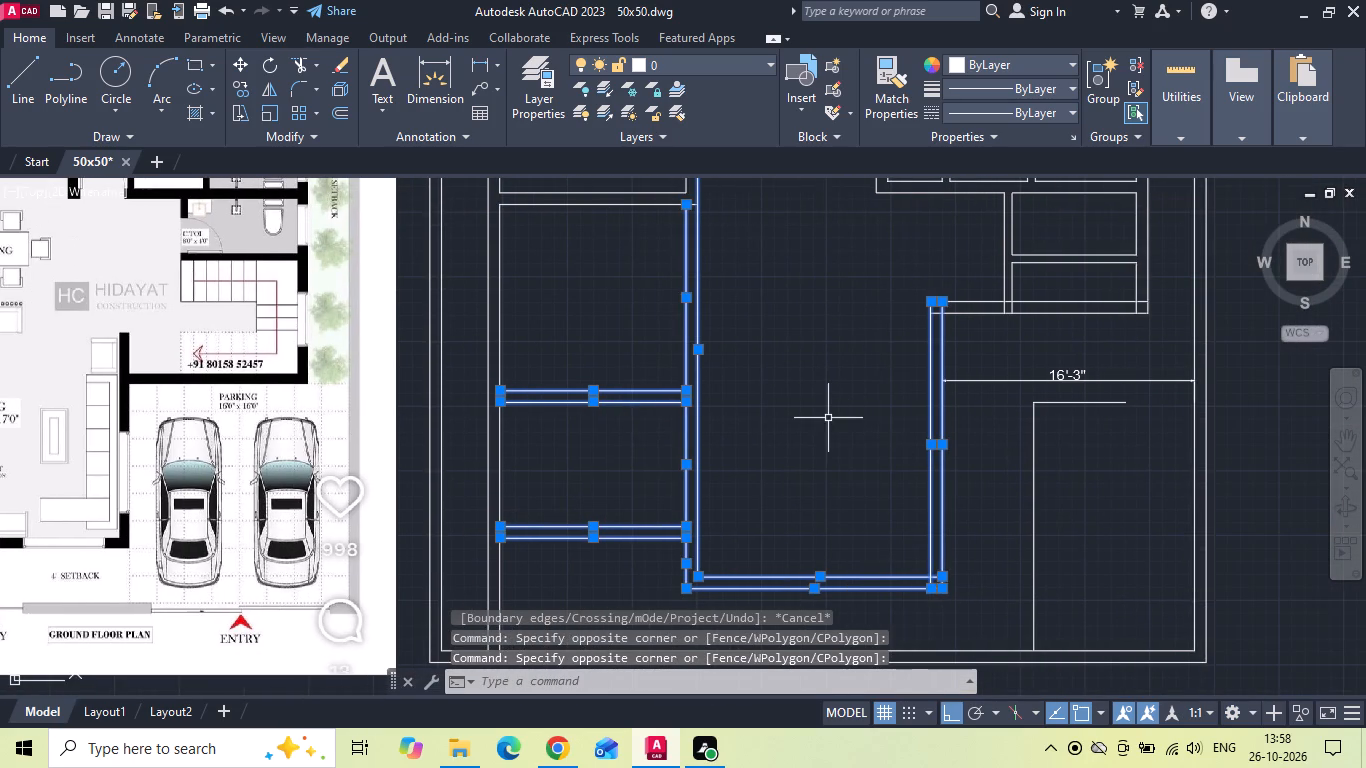
click(842, 402)
click(776, 421)
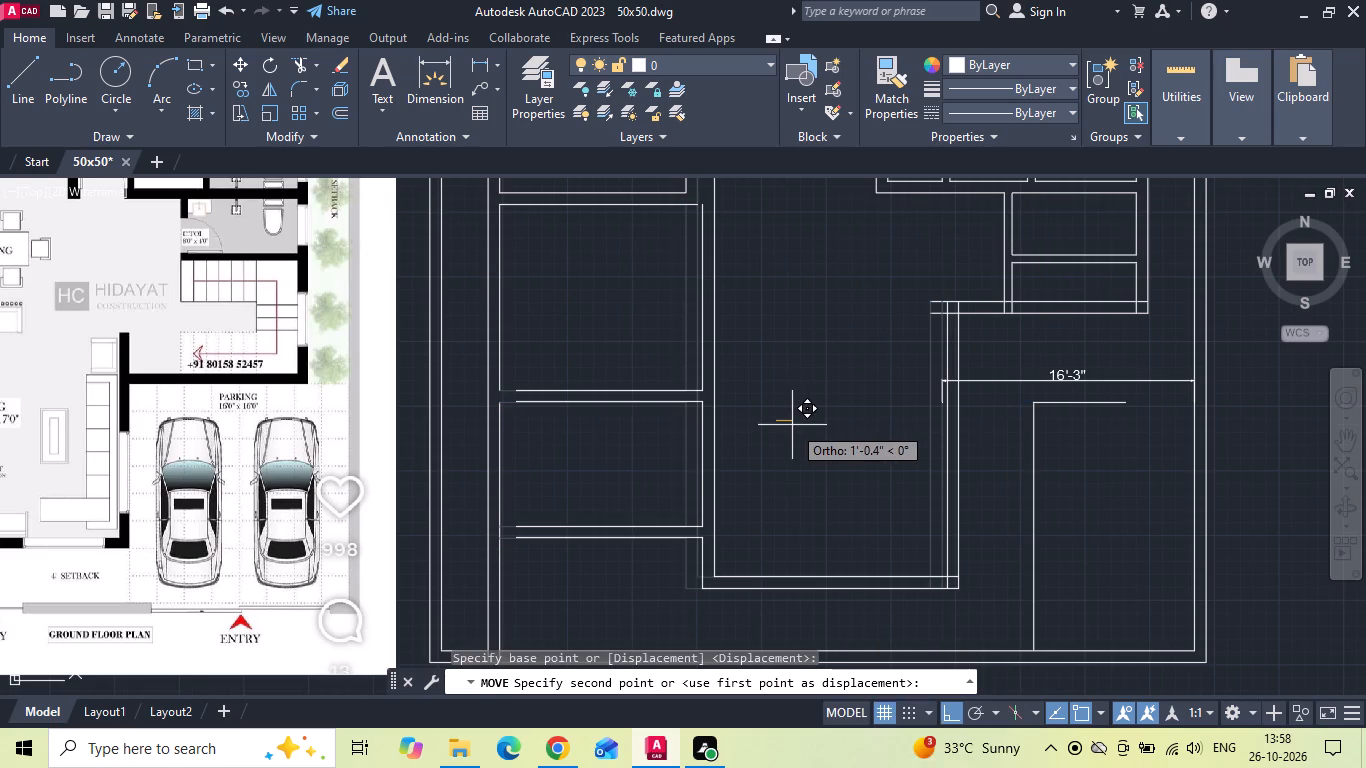
text(3)
key(space)
middle_click(787, 427)
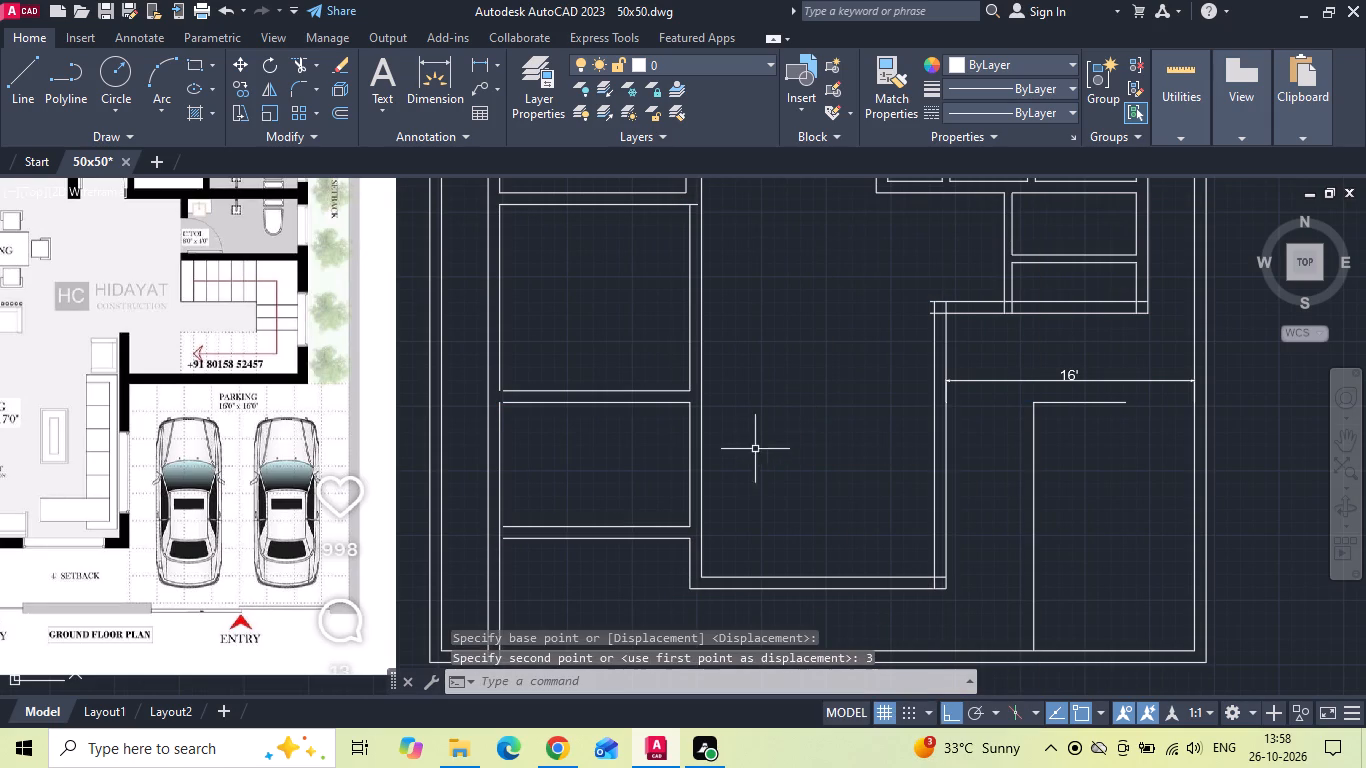
Extend the foyer's upper and lower wall lines back to the inner line of the house's left wall.
key(e)
key(x)
key(space)
drag(540, 518, 537, 559)
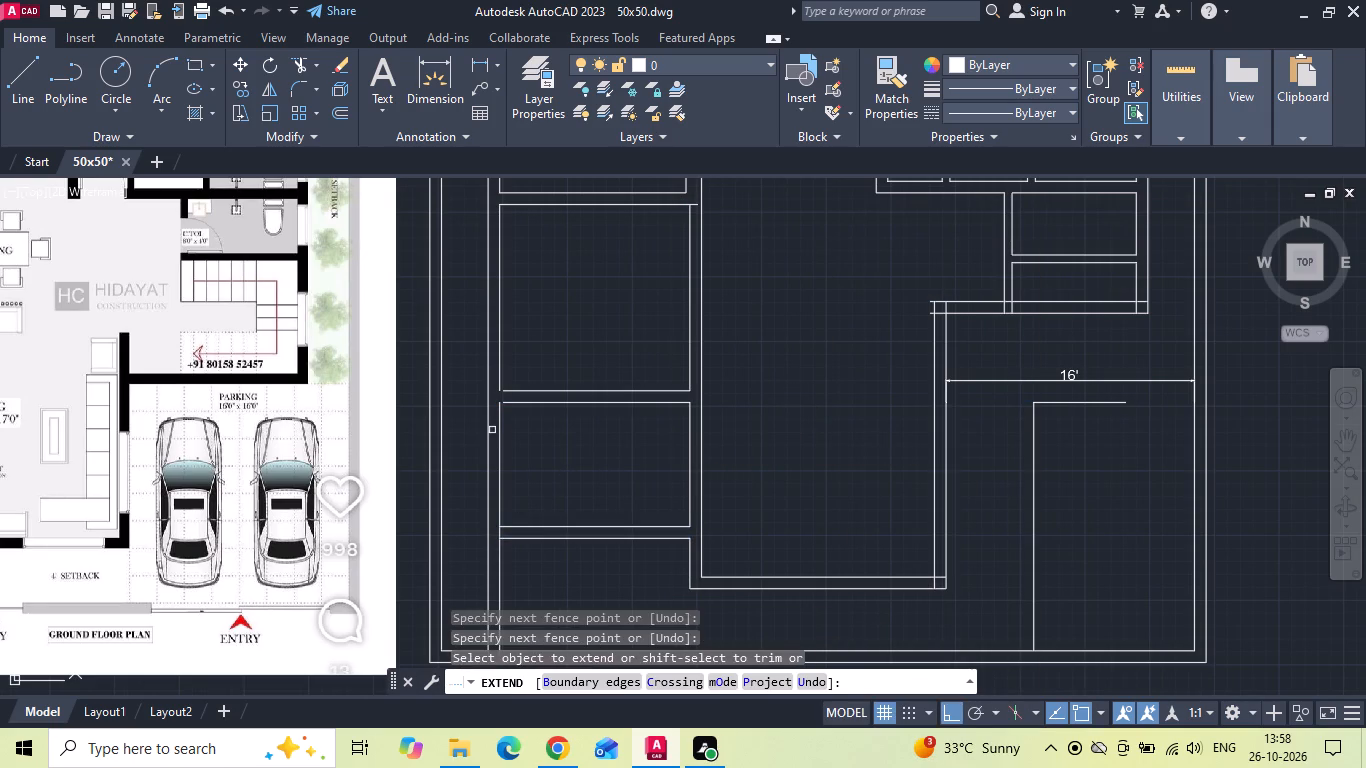
drag(522, 417, 524, 359)
middle_drag(524, 357, 531, 503)
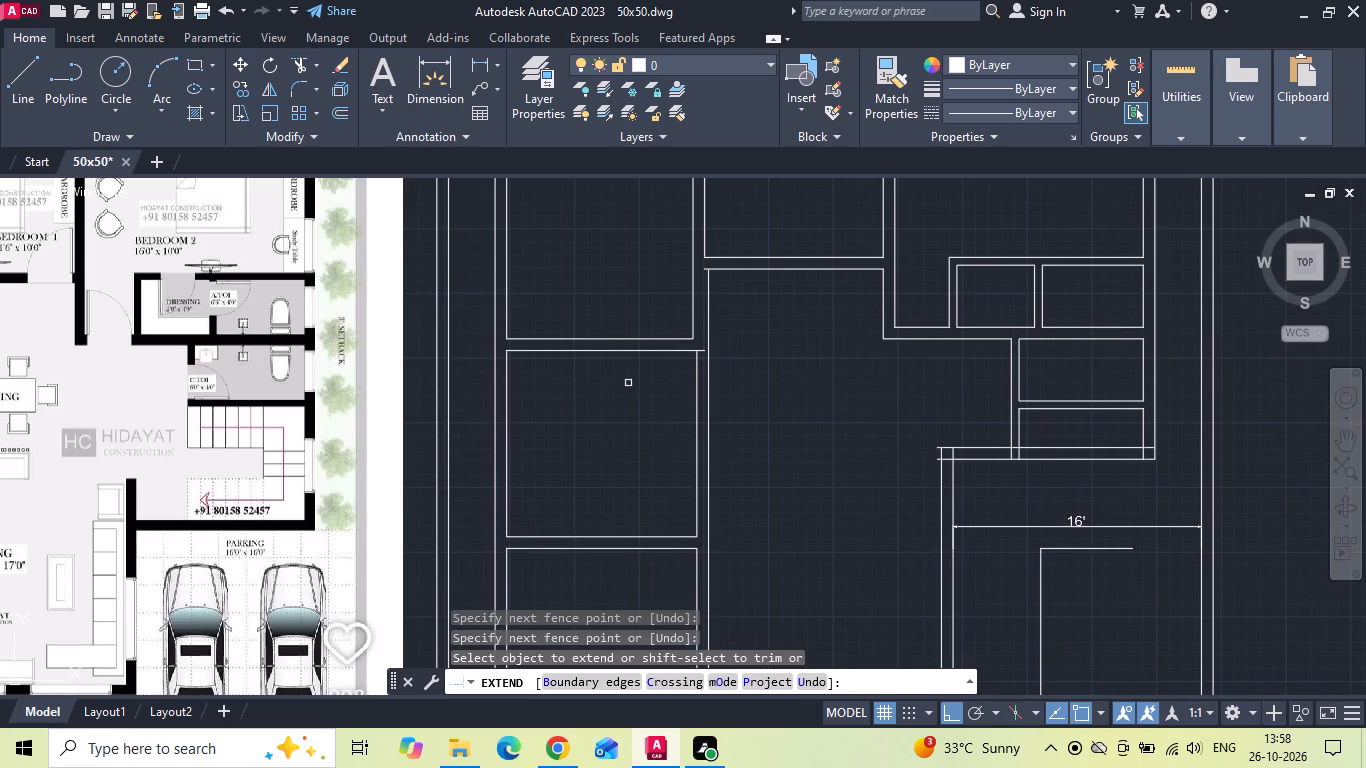
key(Escape)
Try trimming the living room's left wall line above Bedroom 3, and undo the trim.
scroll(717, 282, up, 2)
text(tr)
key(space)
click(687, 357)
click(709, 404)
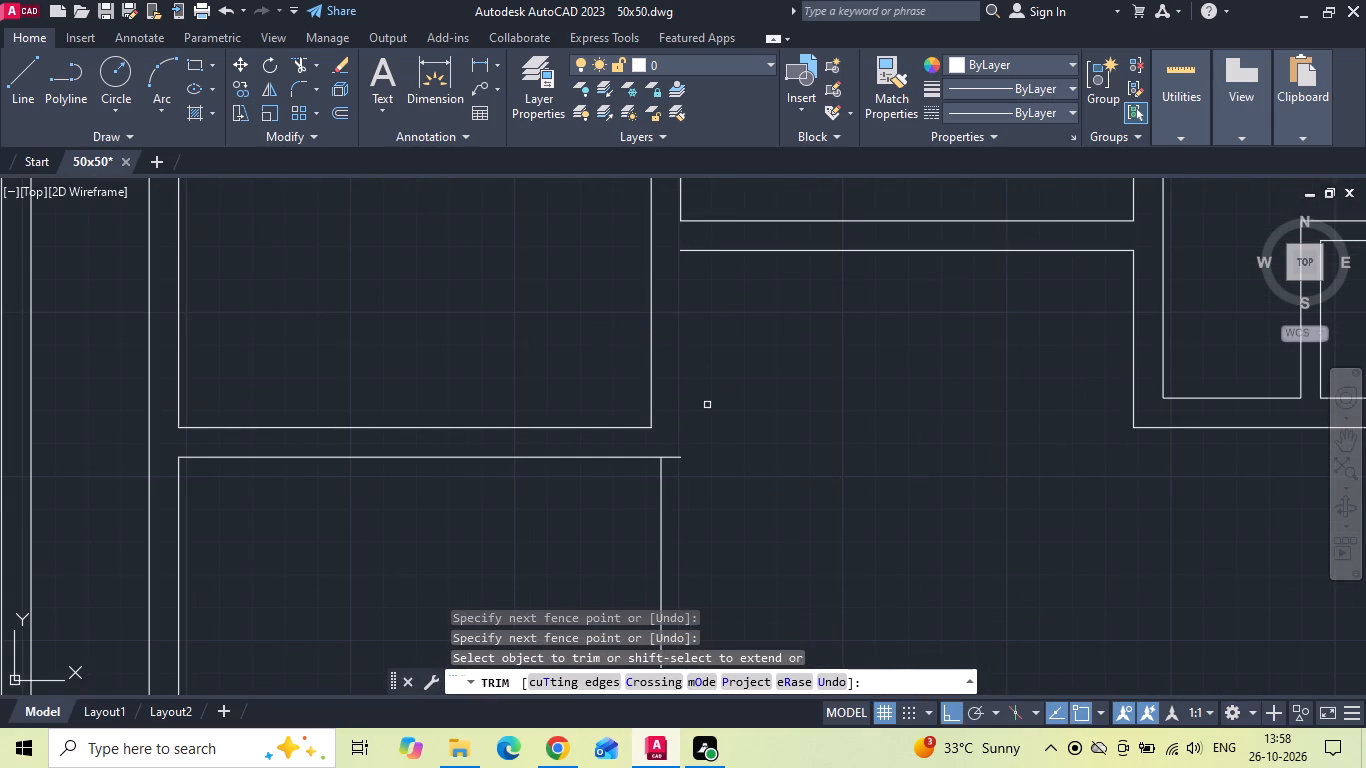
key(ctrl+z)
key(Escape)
Extend Bedroom 3's top wall line to the living room's shifted left wall line.
text(ex)
key(space)
click(642, 452)
click(626, 481)
key(Escape)
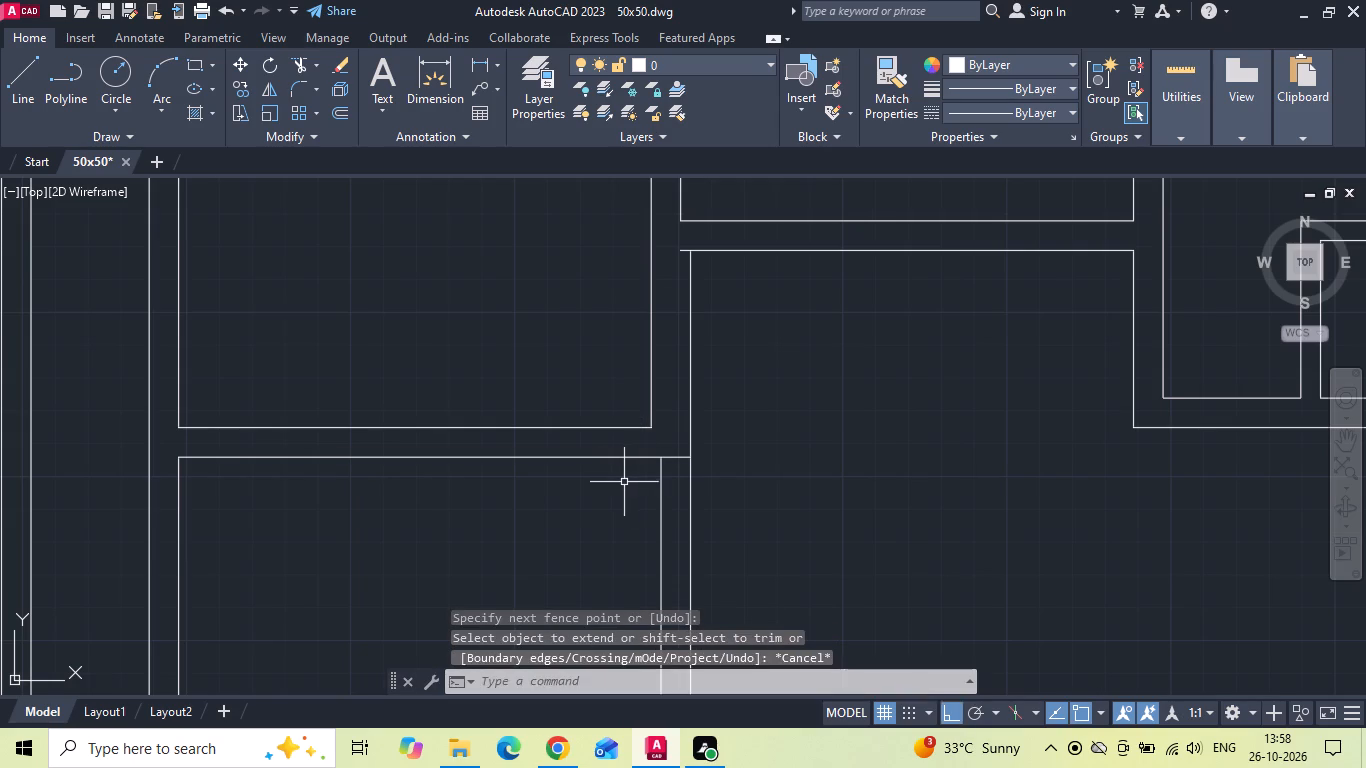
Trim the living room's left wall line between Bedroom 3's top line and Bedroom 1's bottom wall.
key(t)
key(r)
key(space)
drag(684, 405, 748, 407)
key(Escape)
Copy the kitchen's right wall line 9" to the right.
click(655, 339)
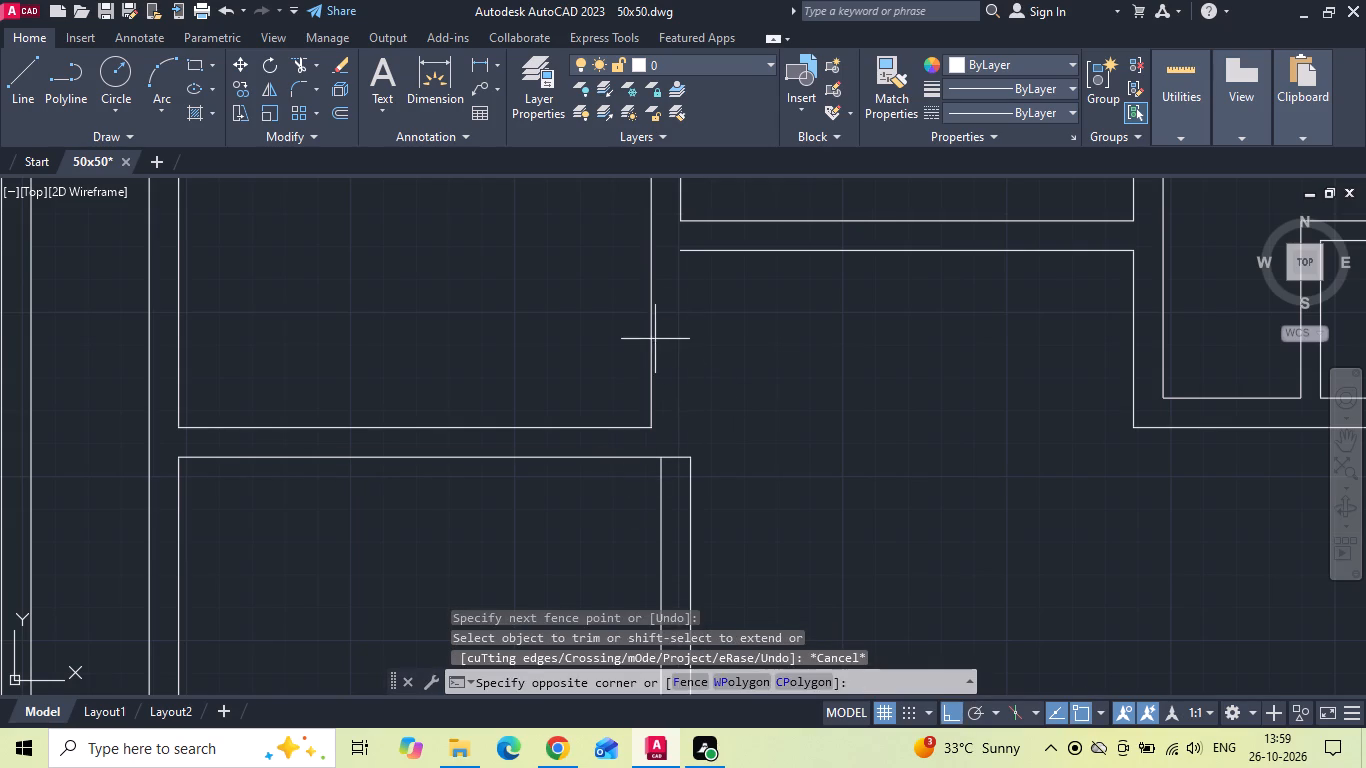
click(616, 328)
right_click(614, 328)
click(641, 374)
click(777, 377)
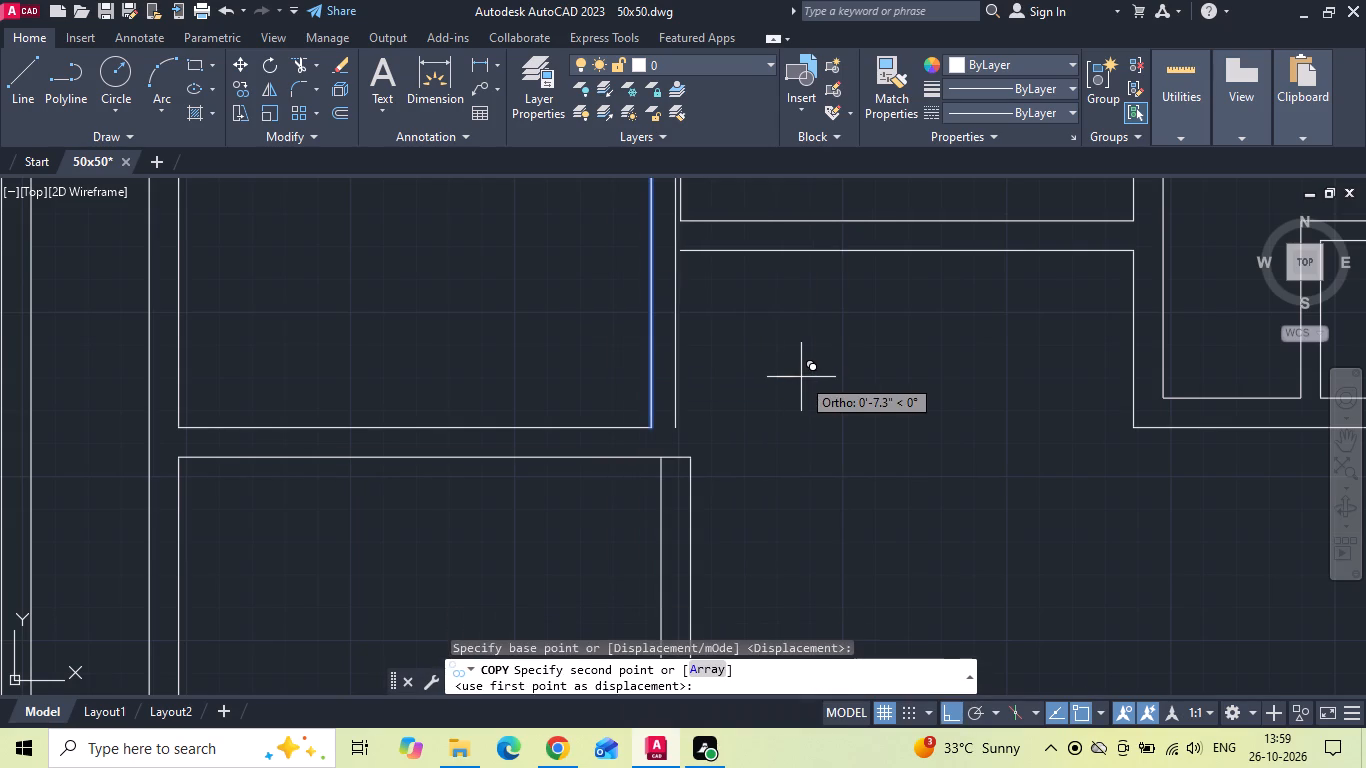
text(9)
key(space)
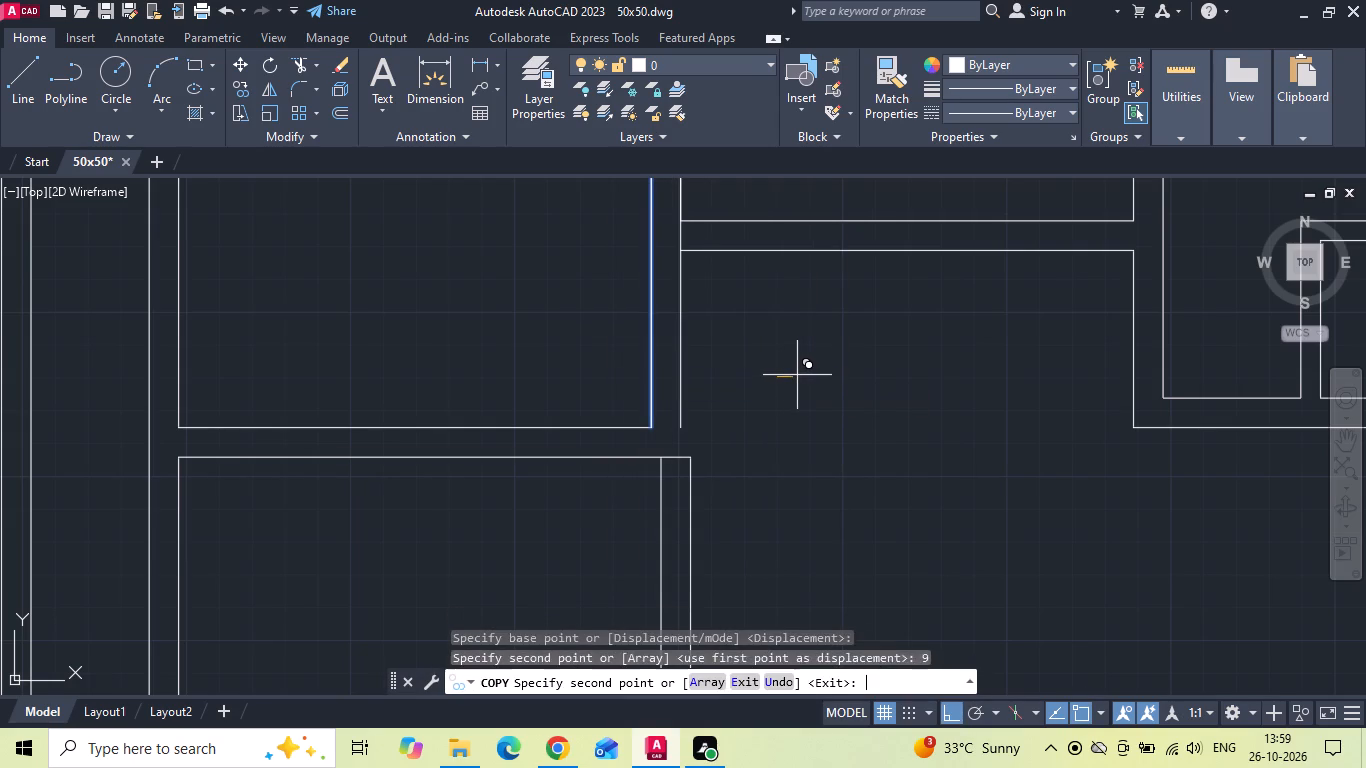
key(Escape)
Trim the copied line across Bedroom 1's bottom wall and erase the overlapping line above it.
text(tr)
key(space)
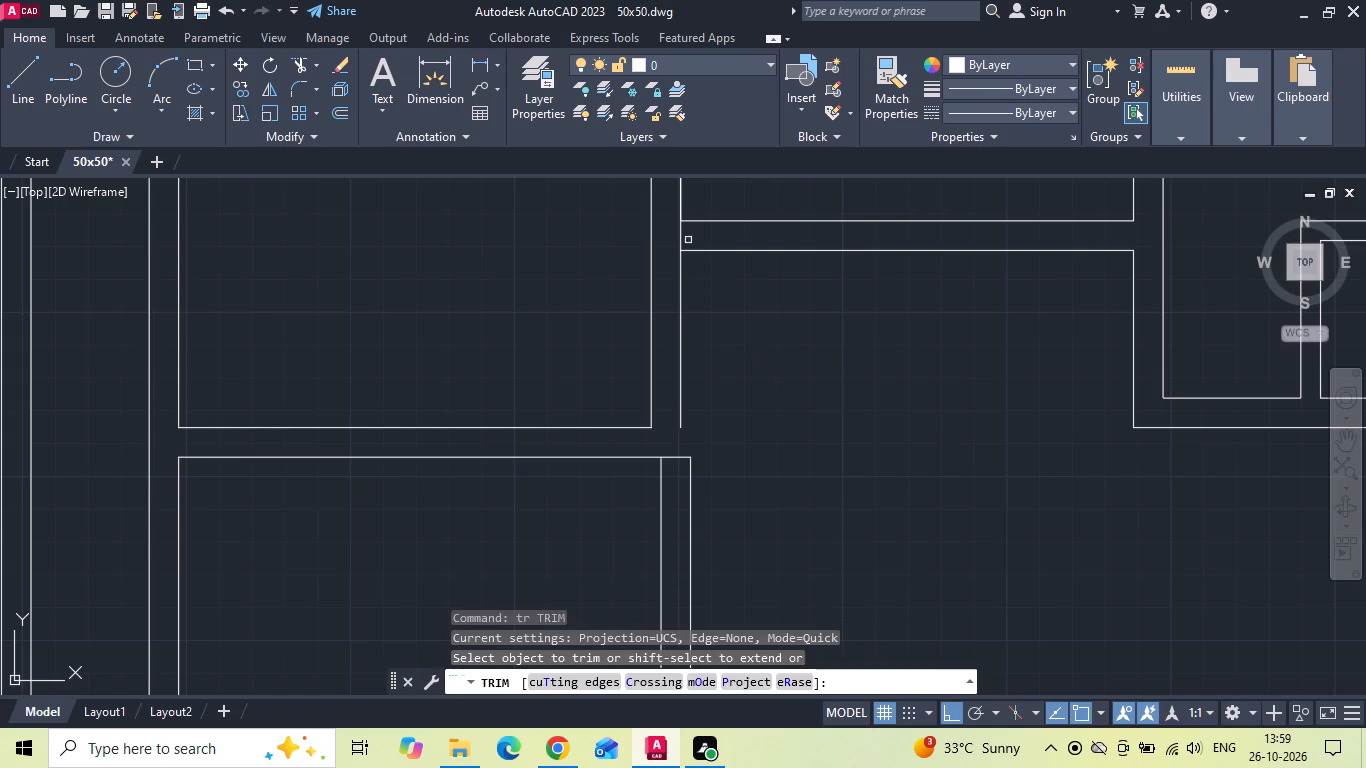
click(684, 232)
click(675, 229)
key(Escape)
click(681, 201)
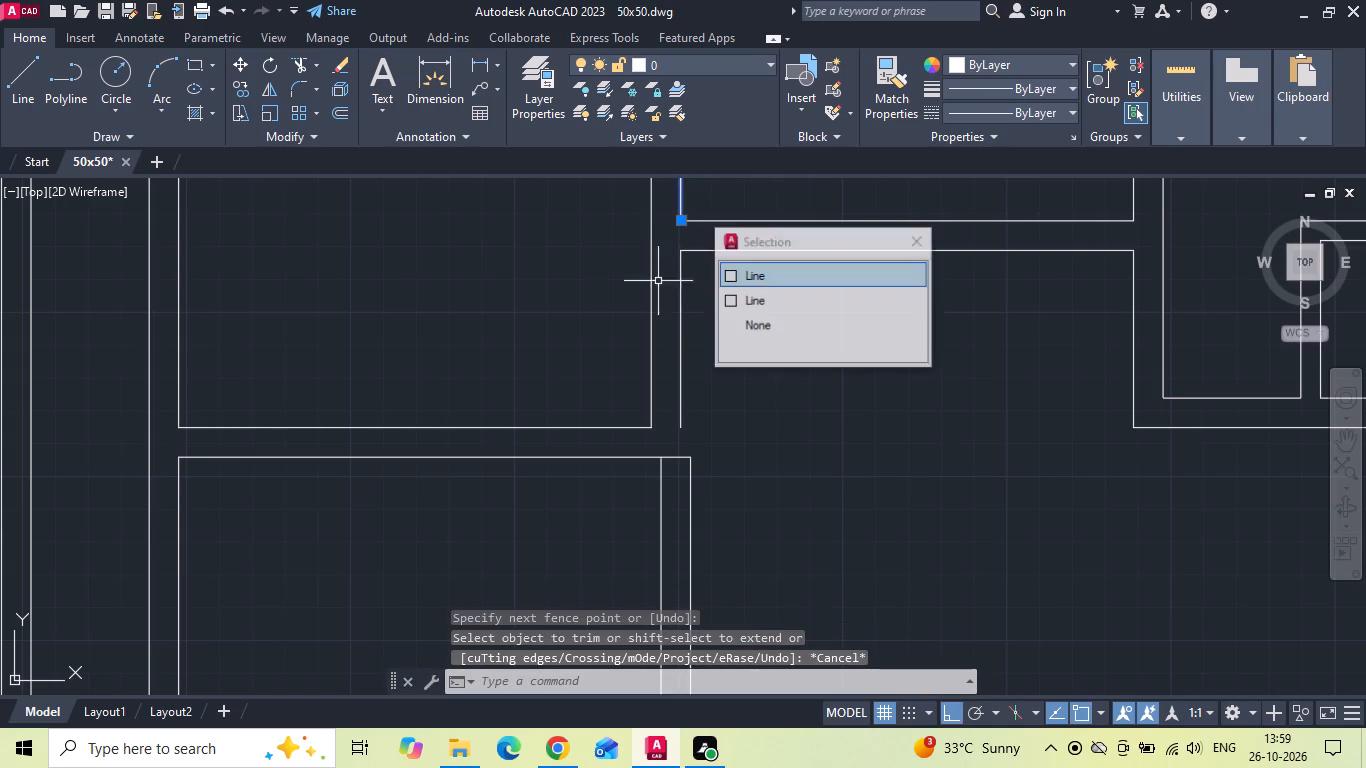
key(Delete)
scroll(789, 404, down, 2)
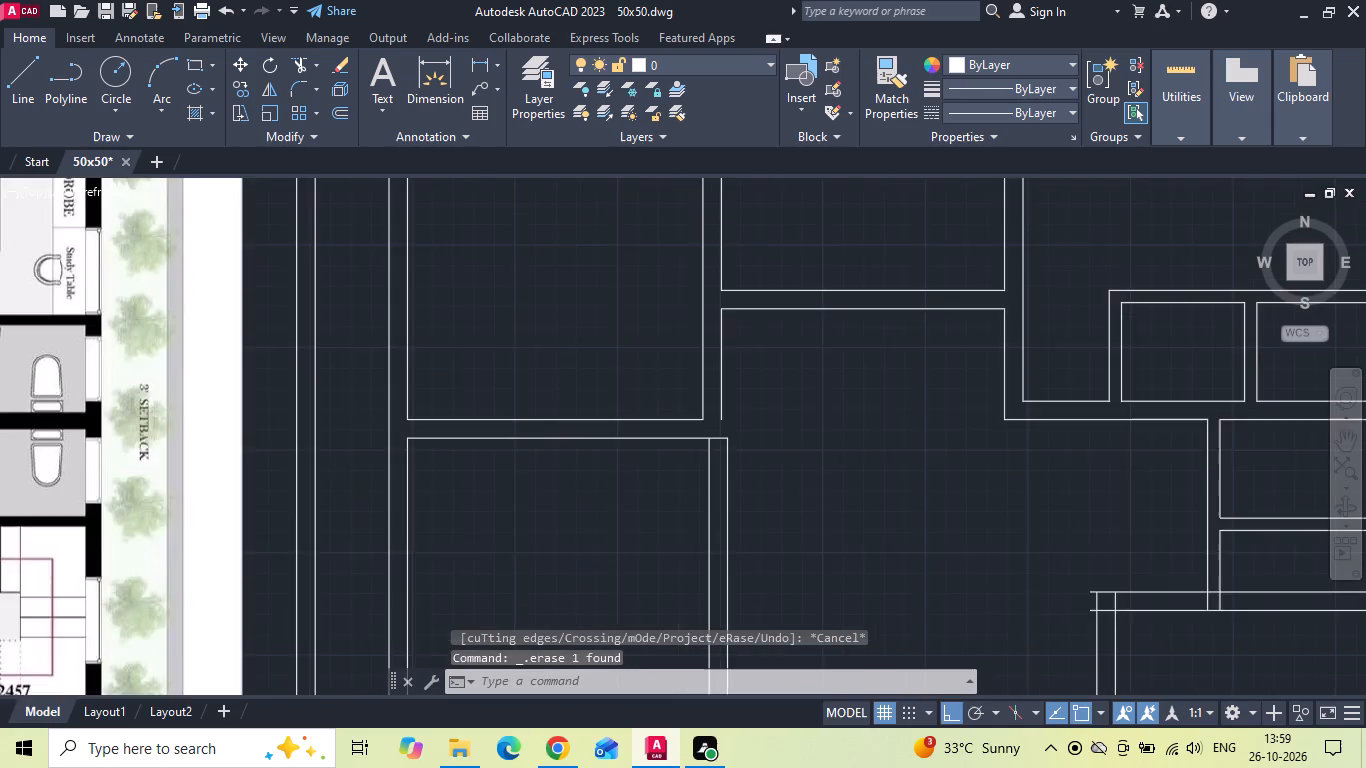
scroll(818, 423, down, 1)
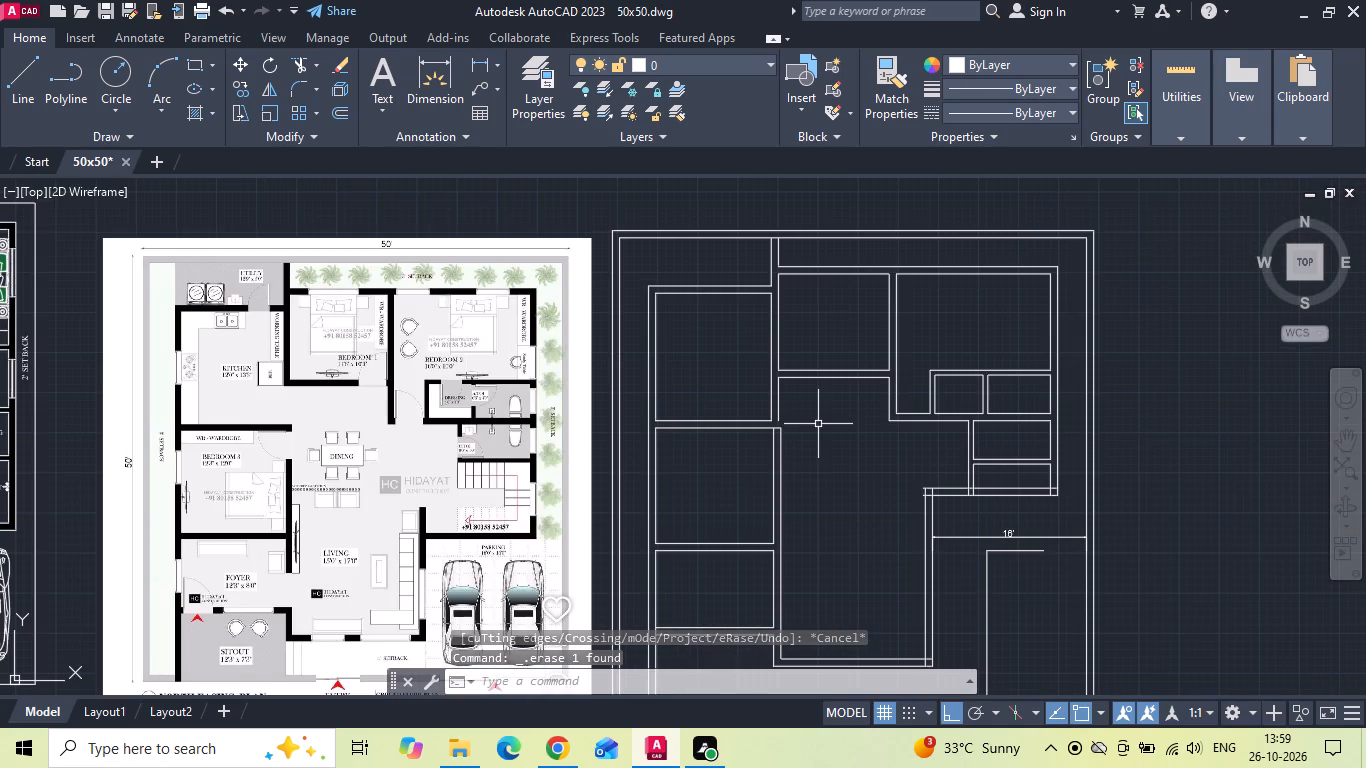
Extend the living room's left wall line up to Bedroom 1's bottom wall and the kitchen's bottom line across to it.
scroll(795, 434, up, 2)
key(e)
key(x)
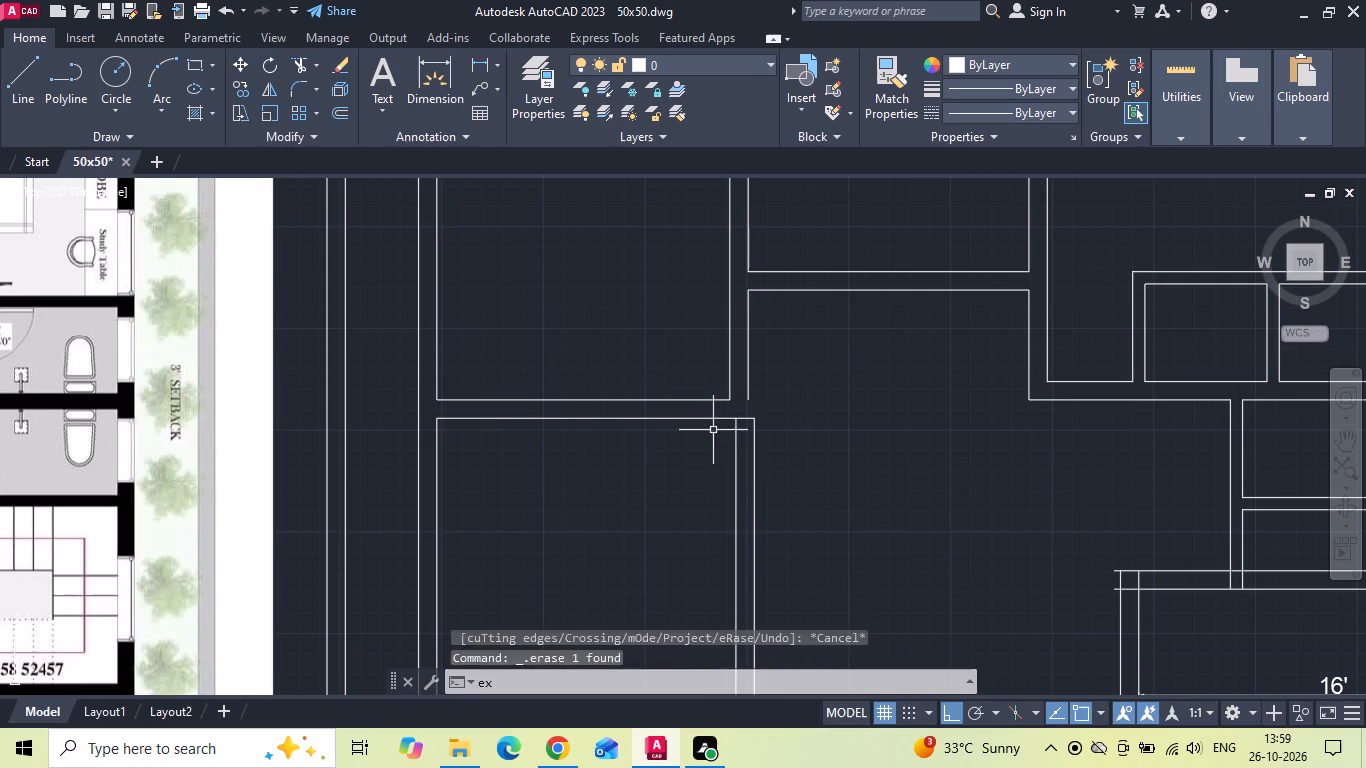
key(space)
scroll(729, 406, up, 1)
click(714, 395)
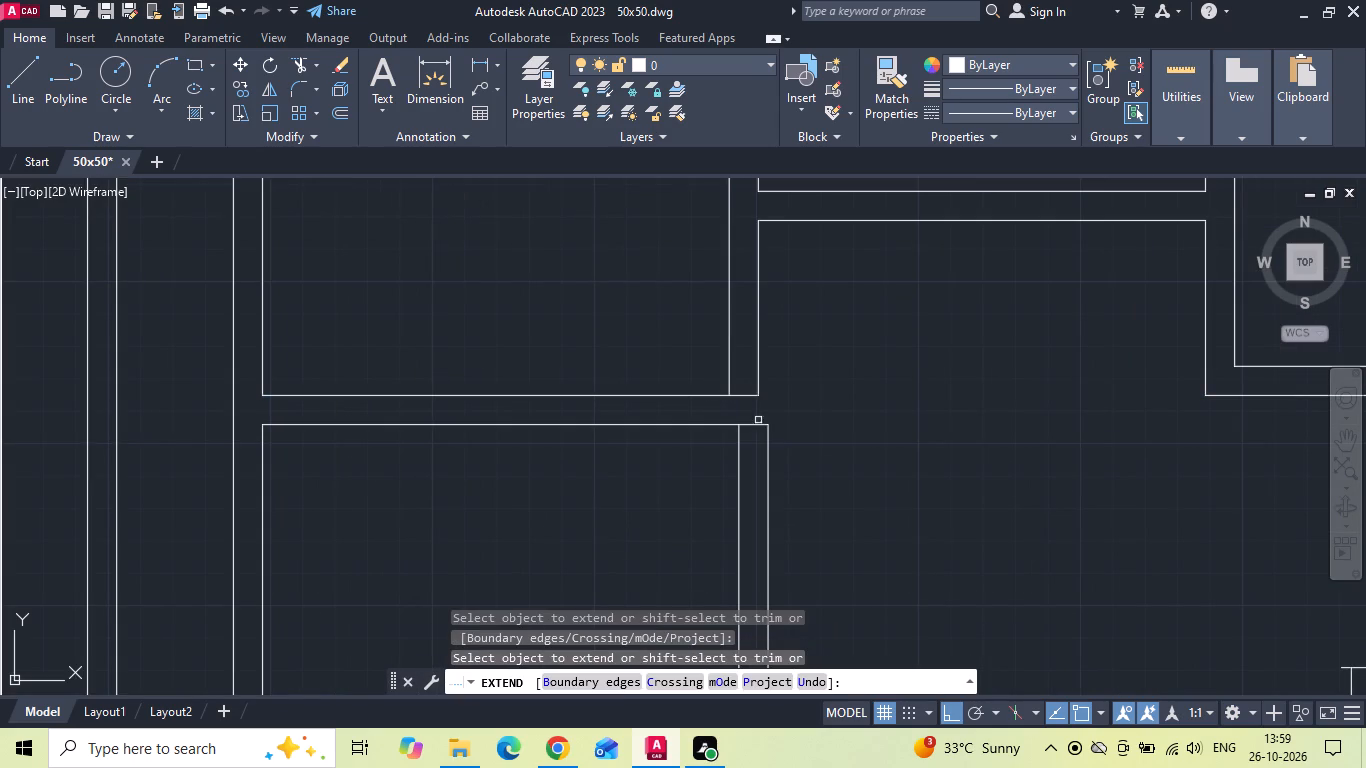
click(767, 442)
click(736, 396)
key(Escape)
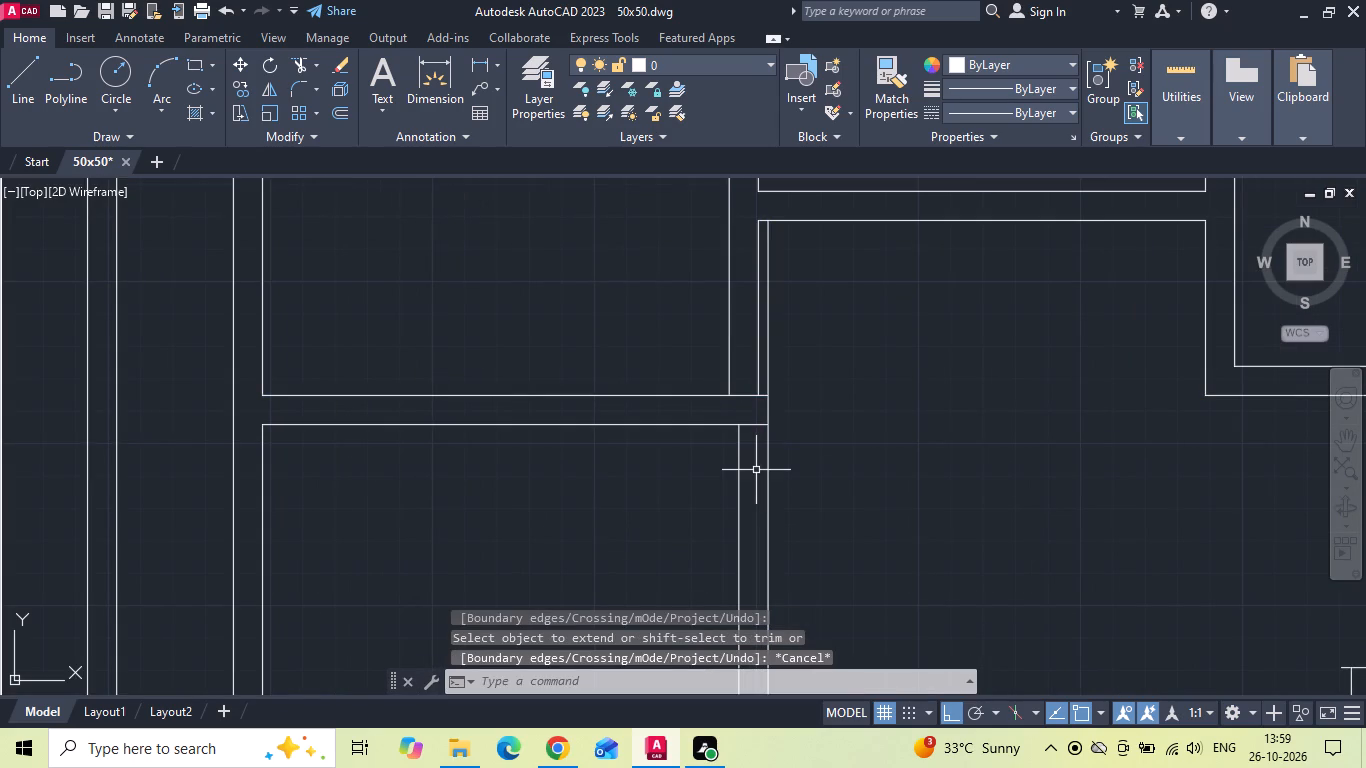
Extend the lower line of Bedroom 1's bottom wall left to the kitchen's right wall line.
key(e)
key(x)
key(space)
click(795, 222)
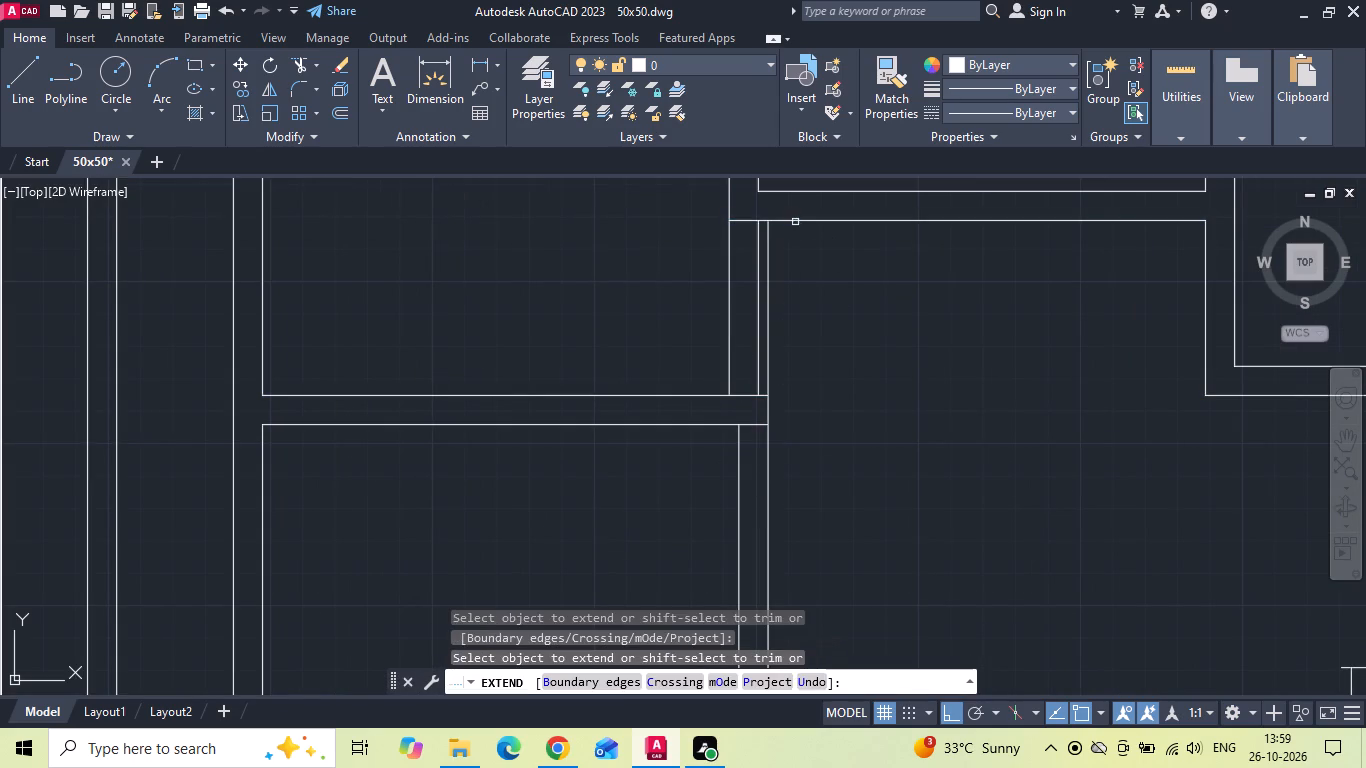
key(Escape)
Trim the vertical lines separating the kitchen from the dining area and the stub inside Bedroom 3's top wall corner.
text(tr)
key(space)
drag(818, 331, 497, 355)
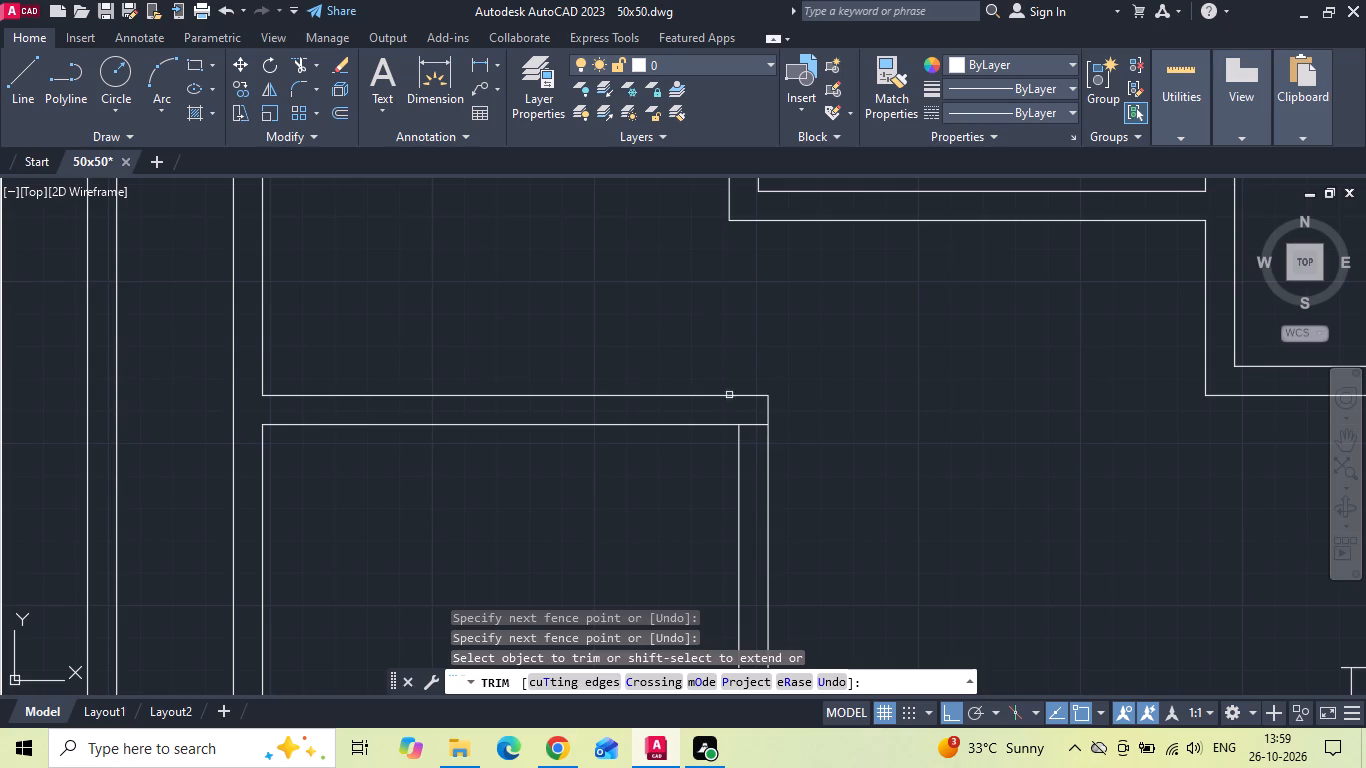
click(759, 428)
click(758, 418)
Trim the overhanging line ends and inner stubs where the living room's right wall meets the wall above the parking.
scroll(854, 481, down, 2)
middle_drag(873, 502, 818, 402)
scroll(818, 402, down, 2)
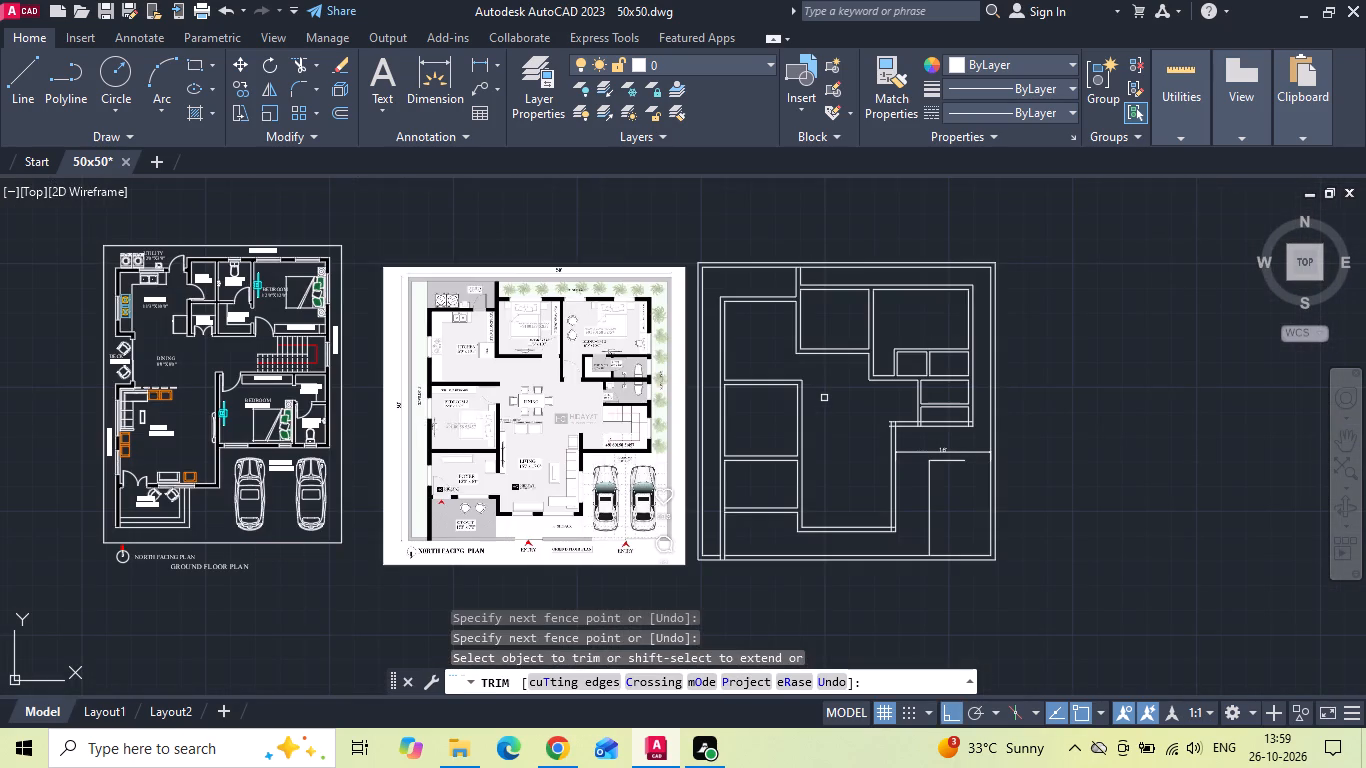
scroll(853, 445, up, 2)
scroll(1013, 434, up, 2)
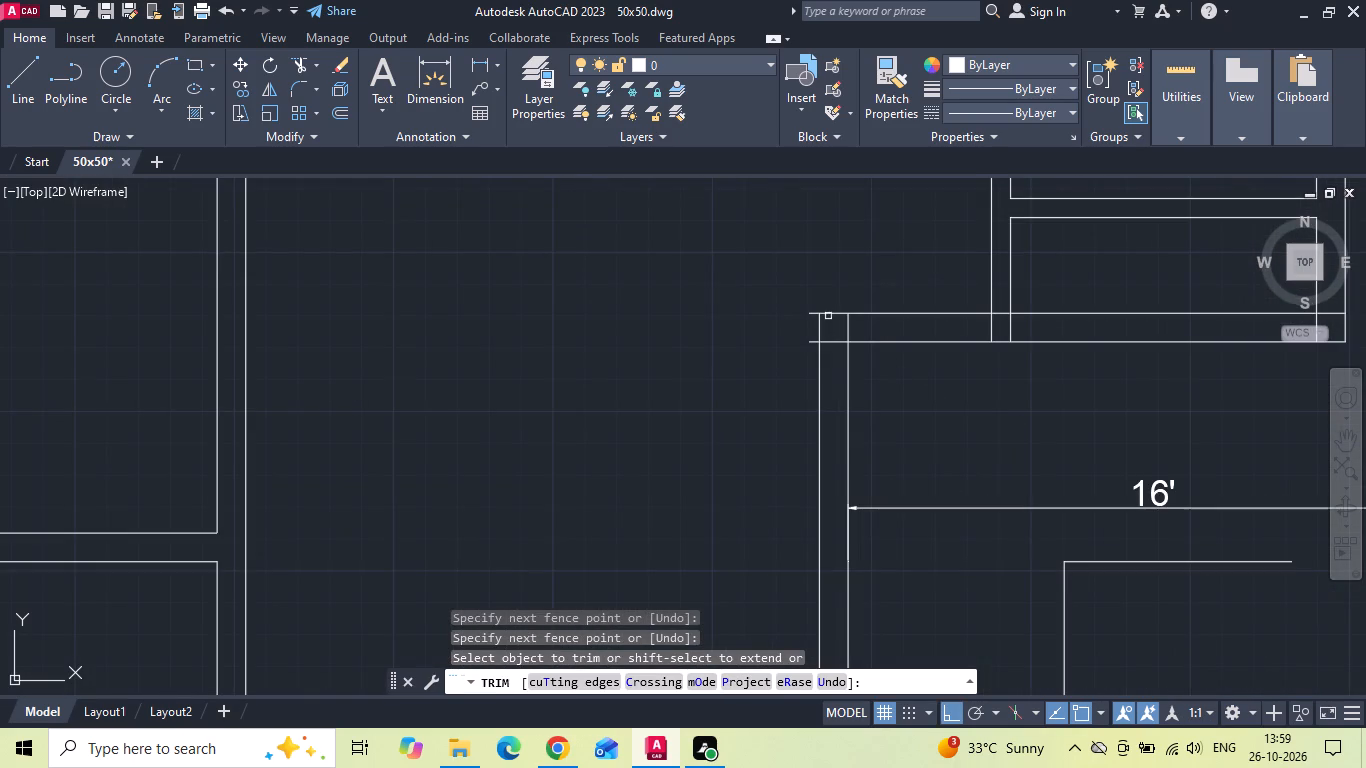
click(809, 315)
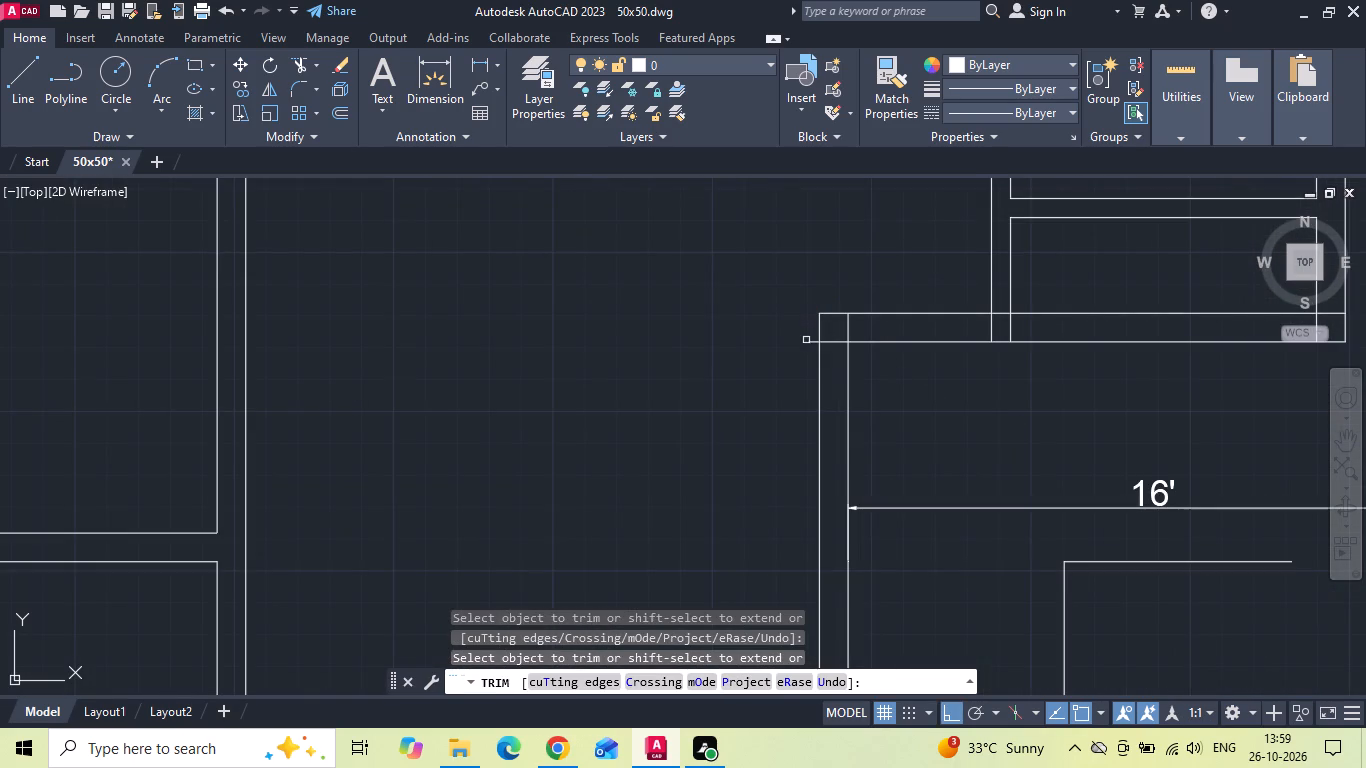
click(808, 341)
click(834, 343)
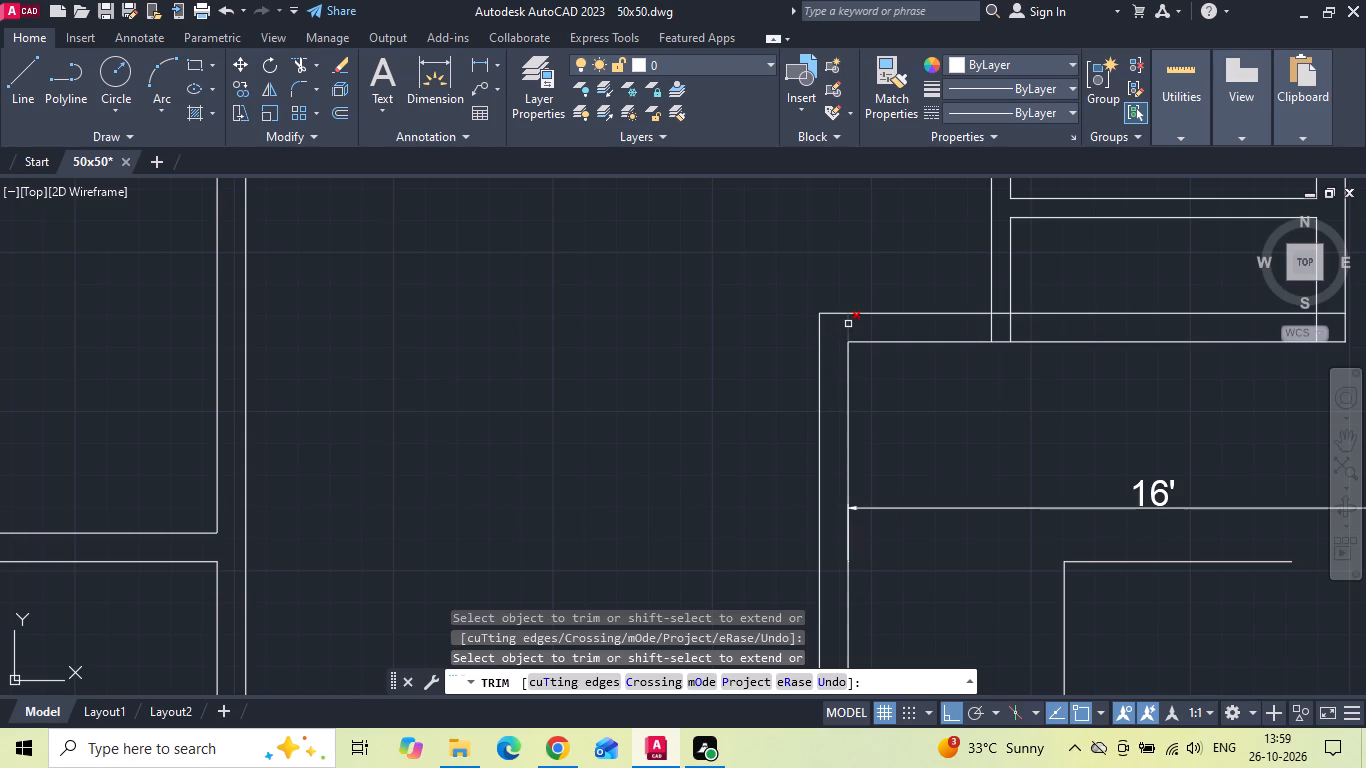
click(848, 324)
scroll(867, 417, down, 2)
middle_drag(933, 423, 738, 376)
key(Escape)
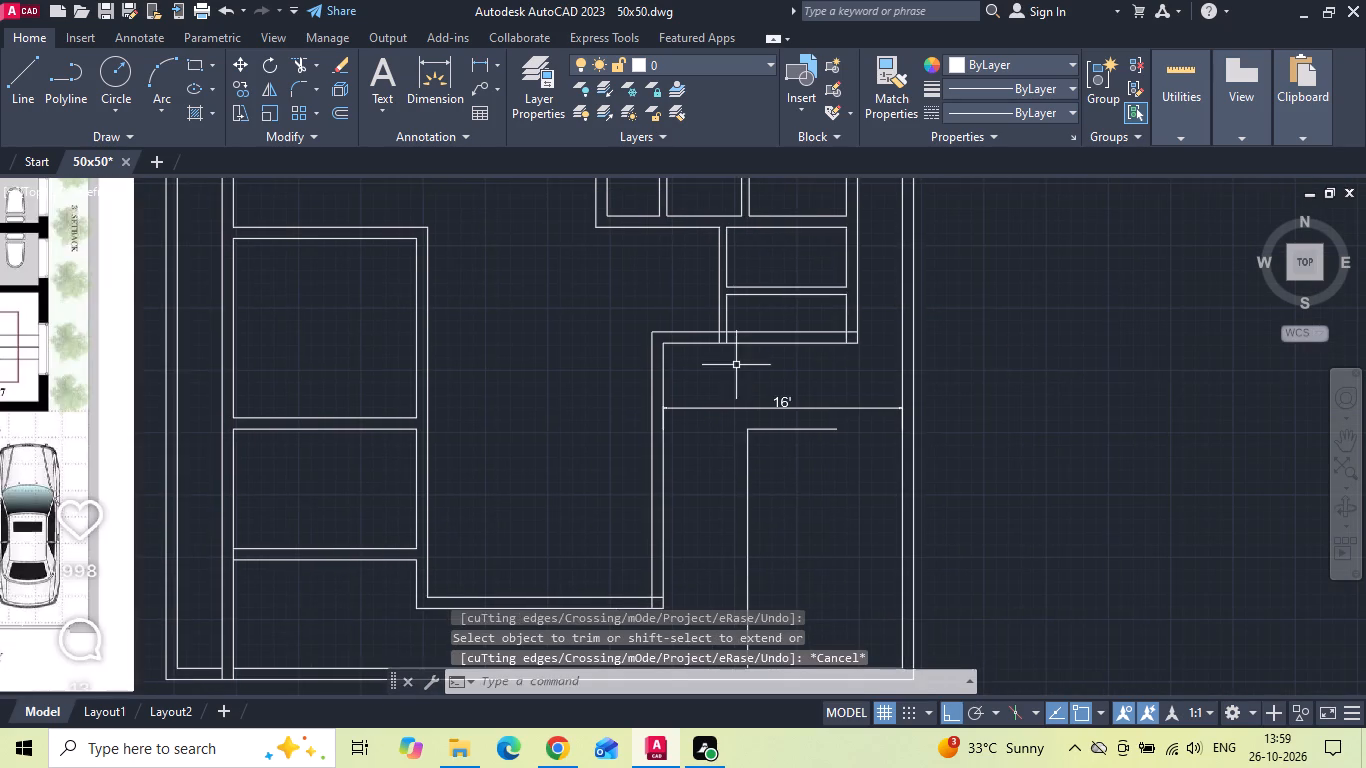
Measure the vertical distance from the parking's upper guide line down to the plot's bottom boundary wall.
scroll(736, 365, down, 1)
scroll(782, 444, up, 1)
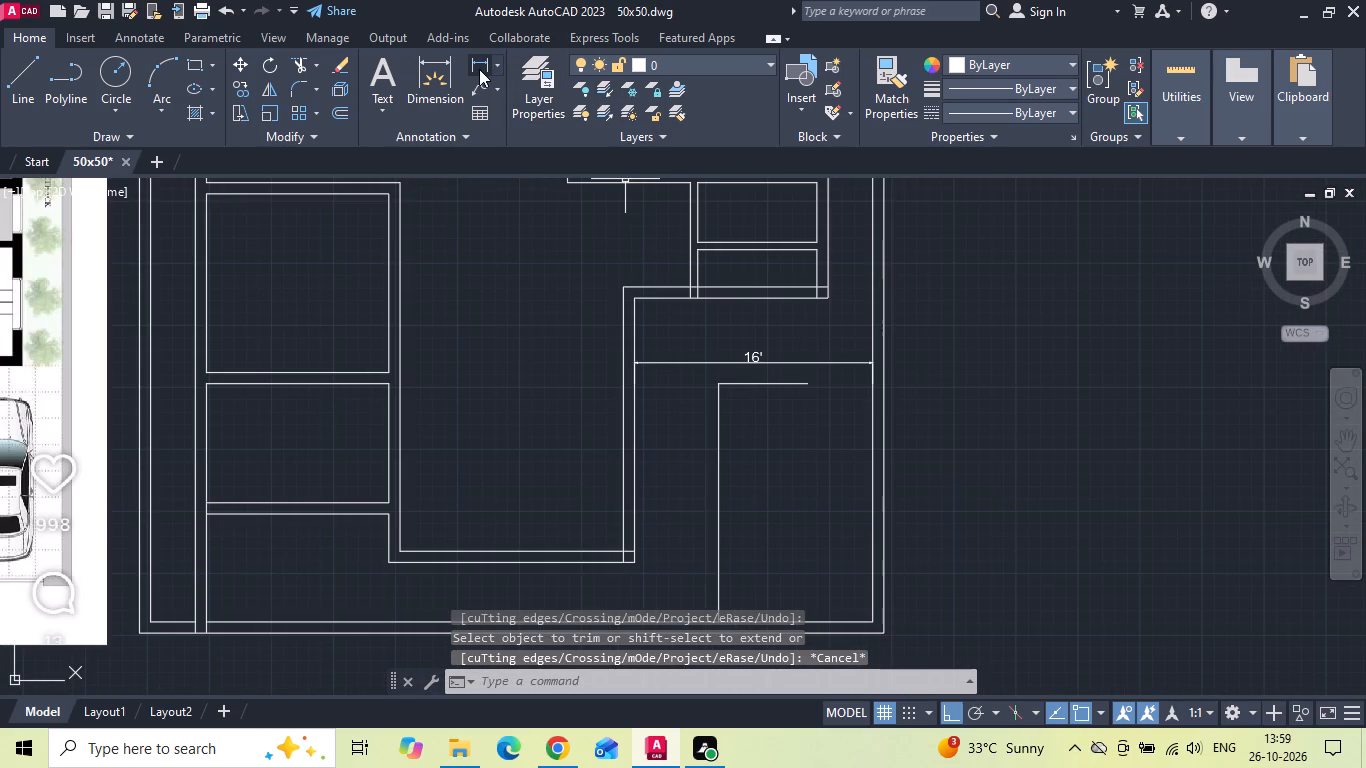
click(479, 69)
middle_drag(748, 427, 741, 371)
click(726, 328)
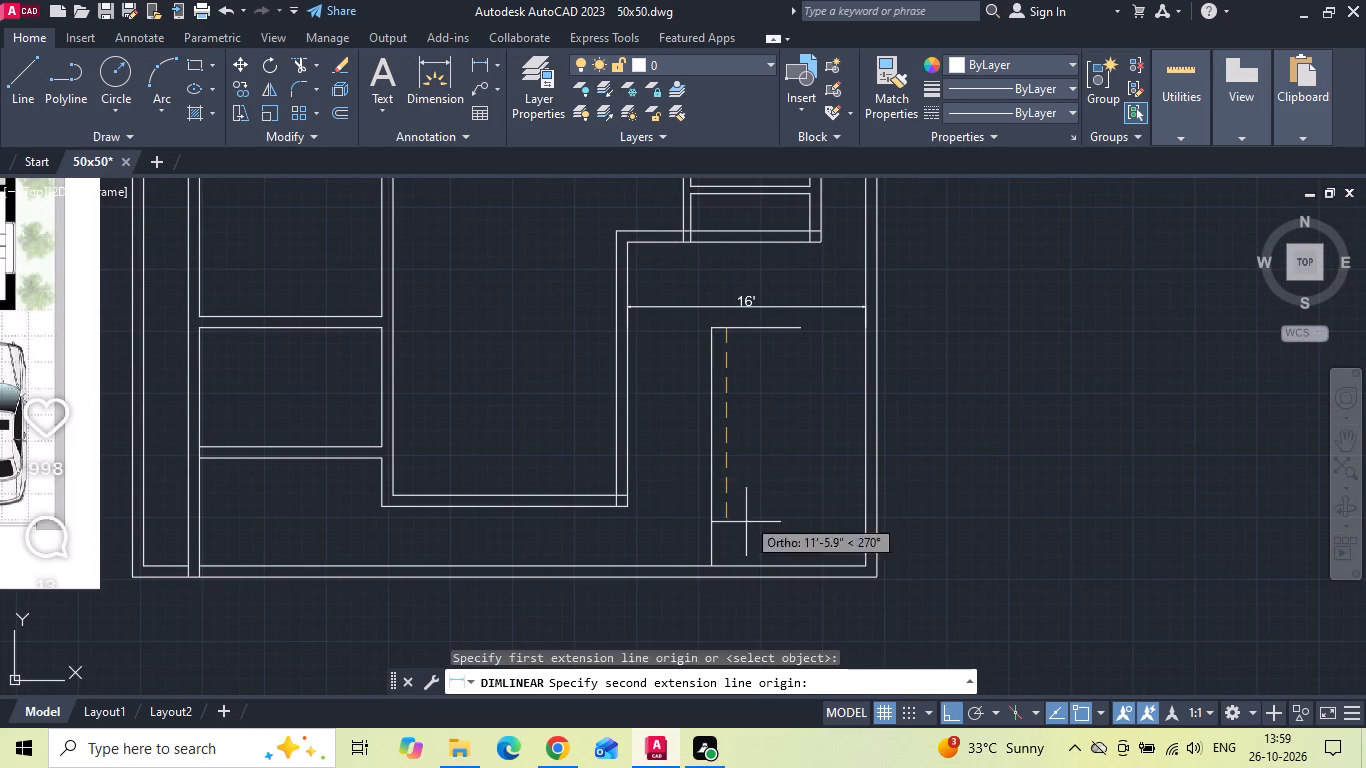
click(721, 569)
key(Escape)
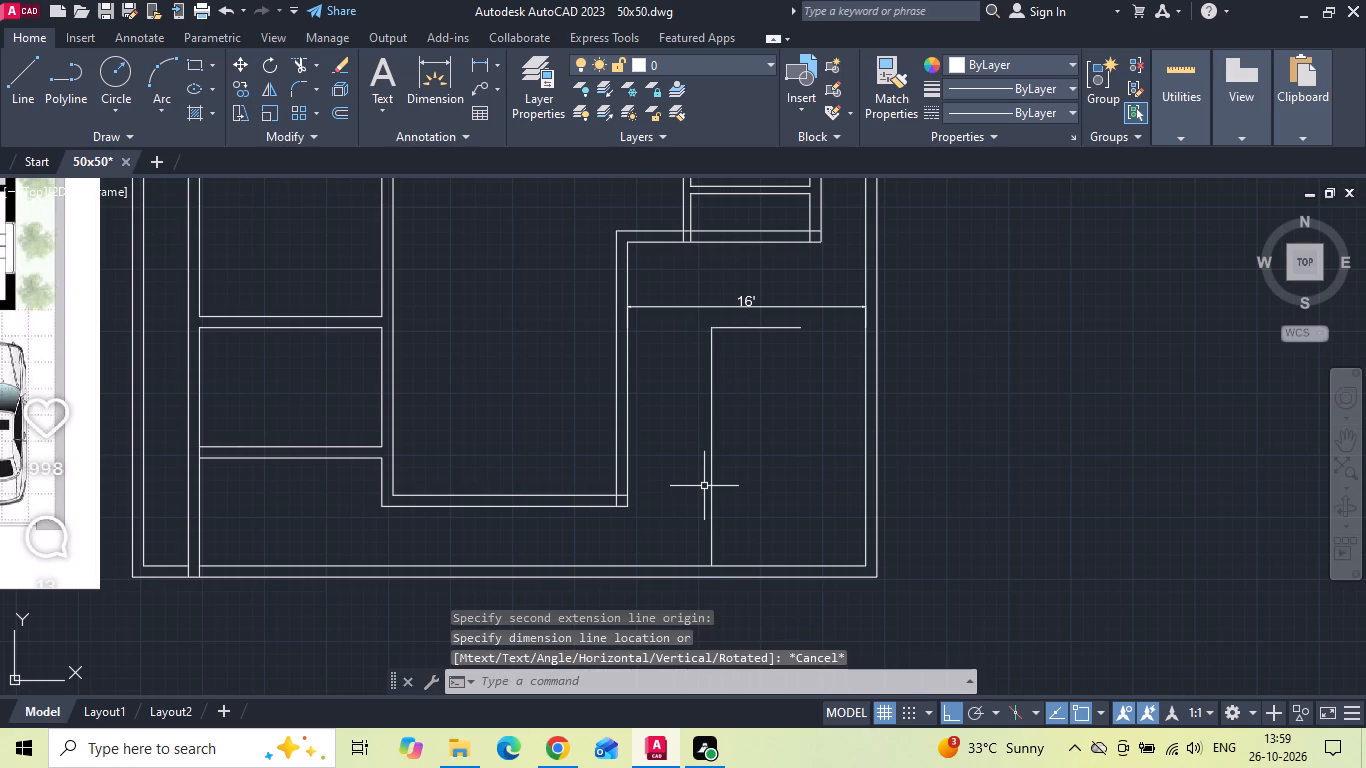
Offset the parking's horizontal guide line 9 inches upward.
key(o)
key(space)
key(9)
key(space)
scroll(741, 351, up, 1)
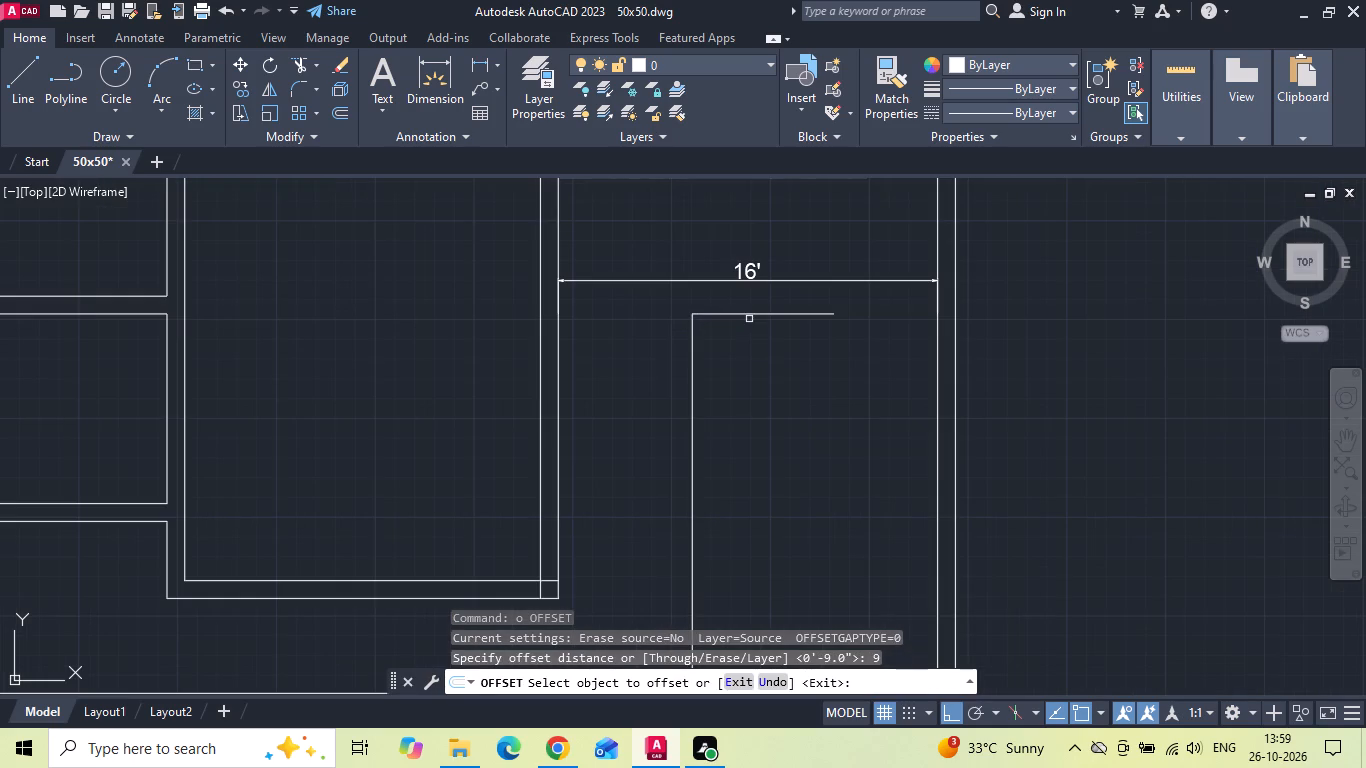
click(749, 313)
click(748, 300)
middle_drag(735, 357, 735, 457)
key(Escape)
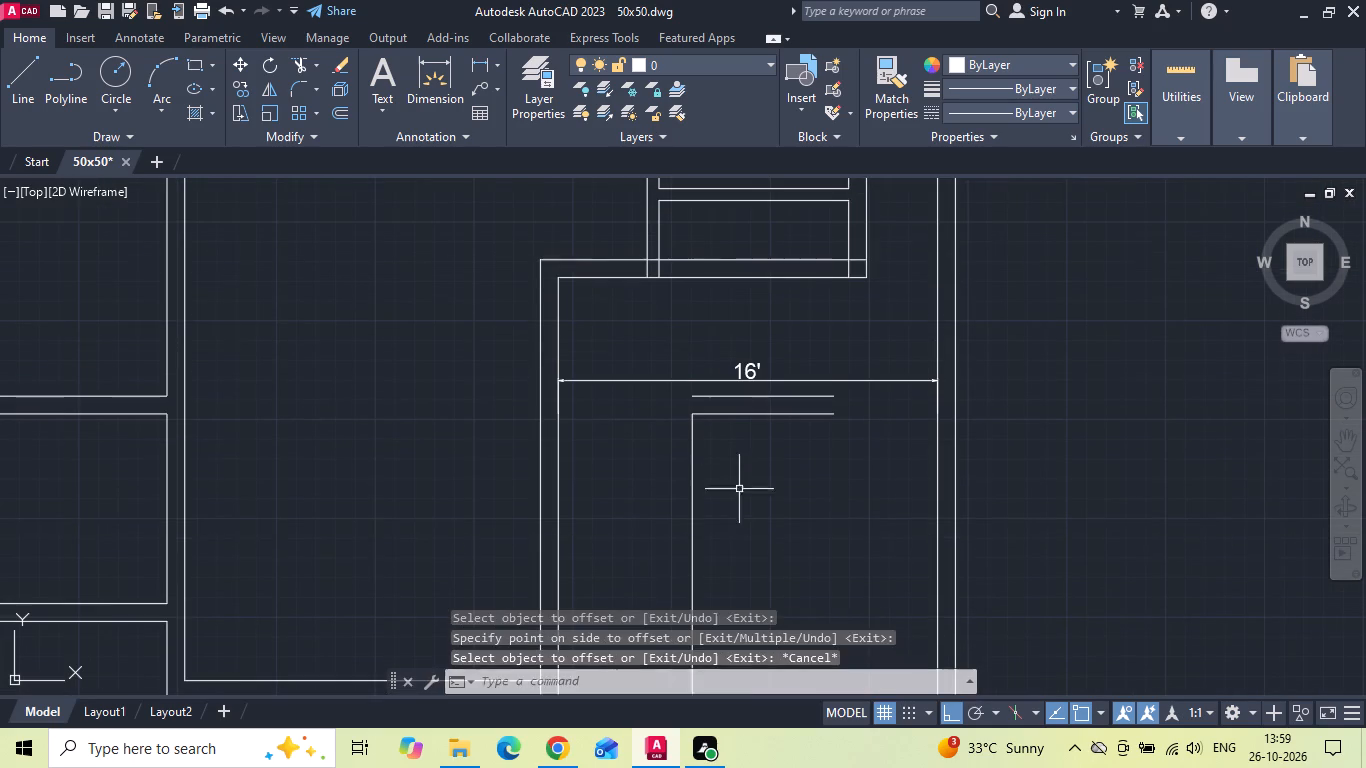
Erase the vertical guide line inside the parking area.
drag(722, 530, 683, 554)
click(683, 554)
key(Delete)
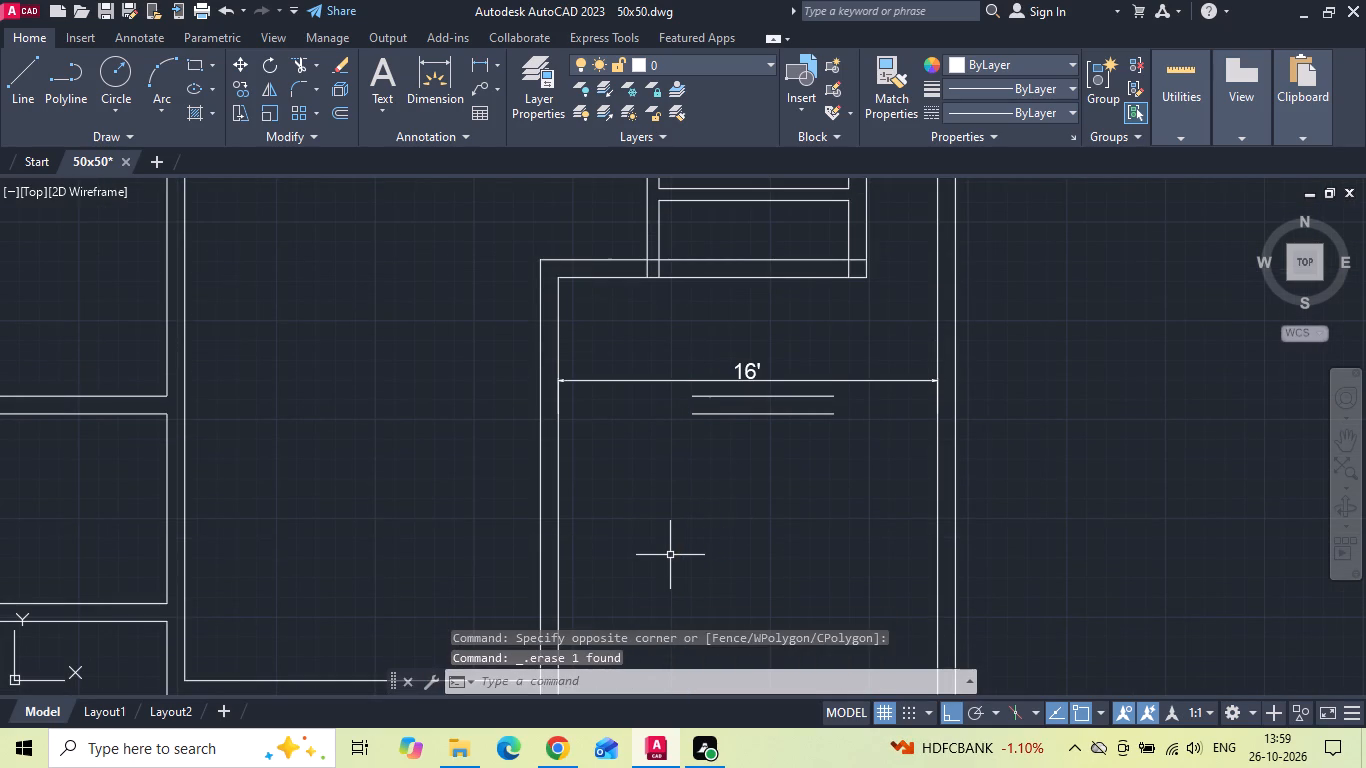
Fillet the two lines of the staircase's right wall with the paired horizontal lines above the parking, using zero radius.
key(f)
key(space)
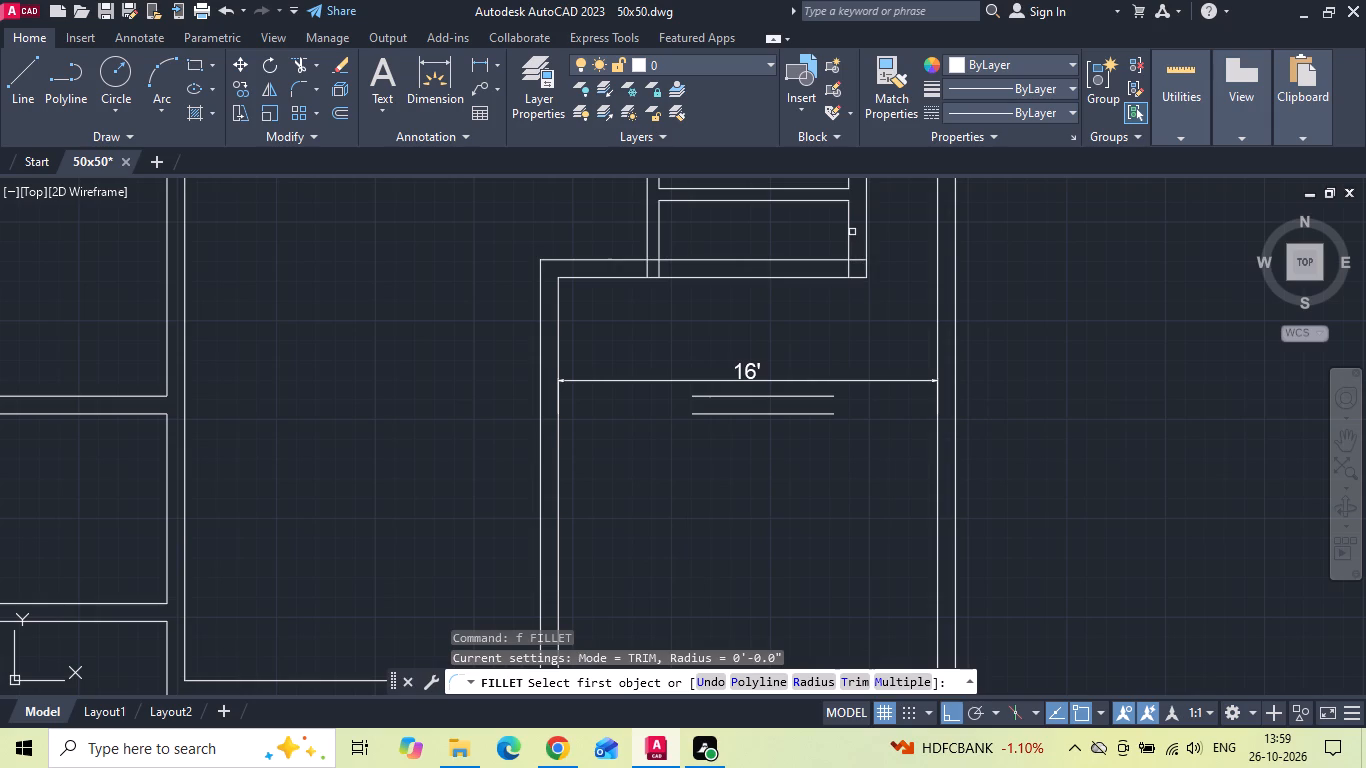
click(849, 224)
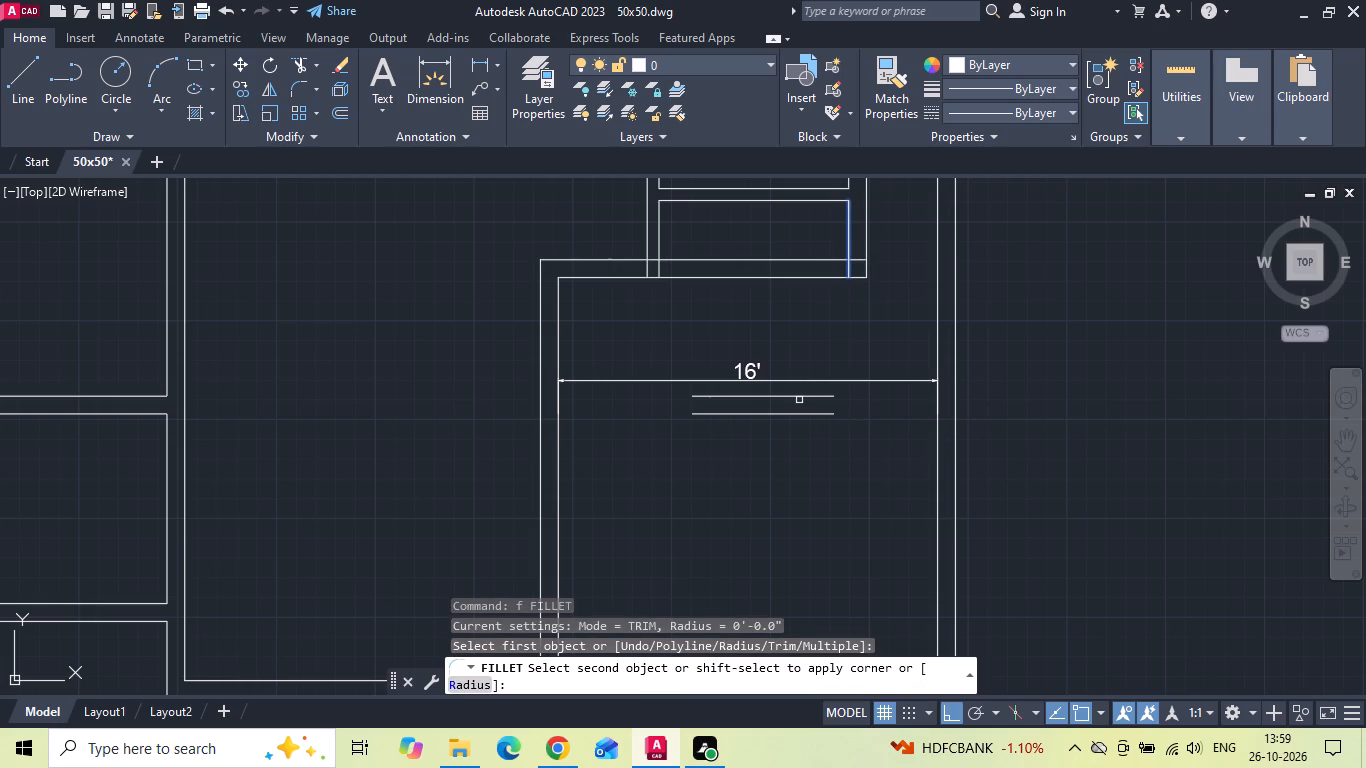
click(793, 395)
key(space)
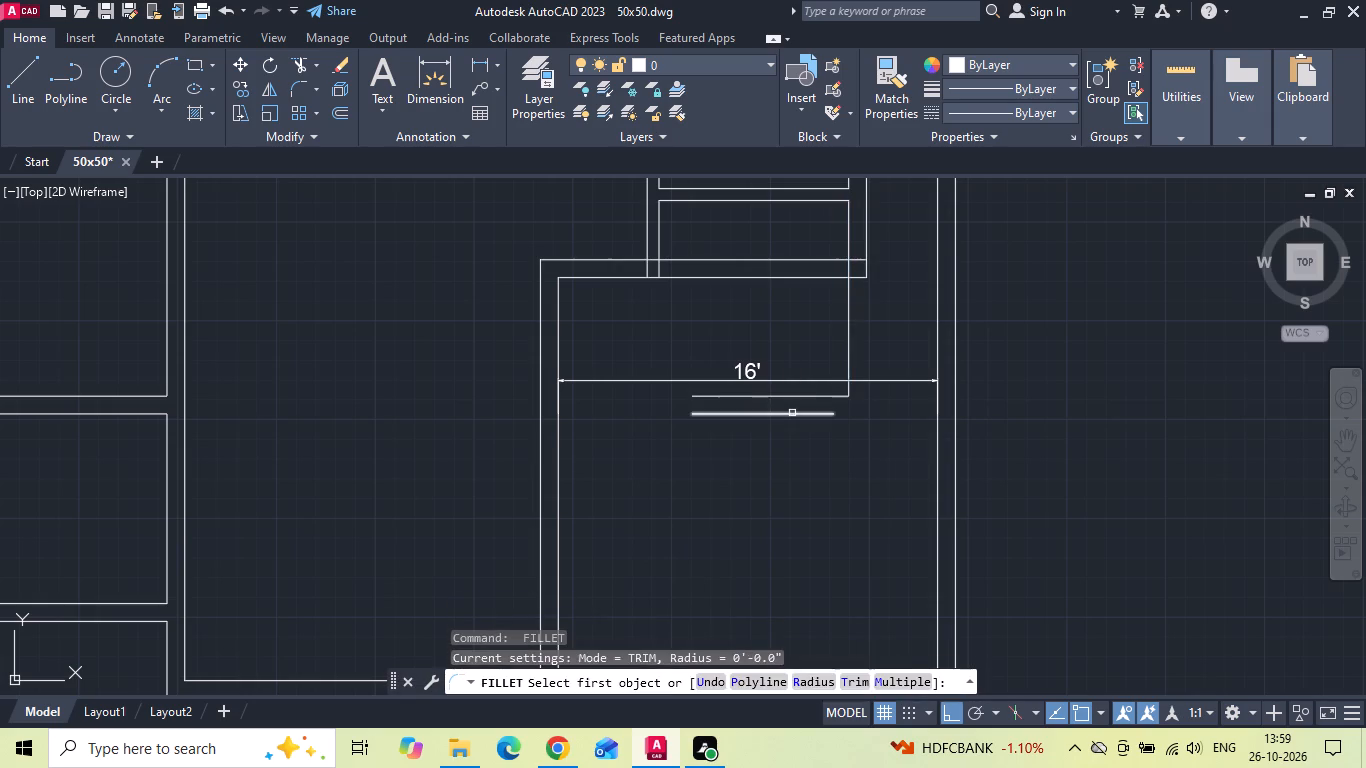
click(792, 413)
click(866, 234)
key(Escape)
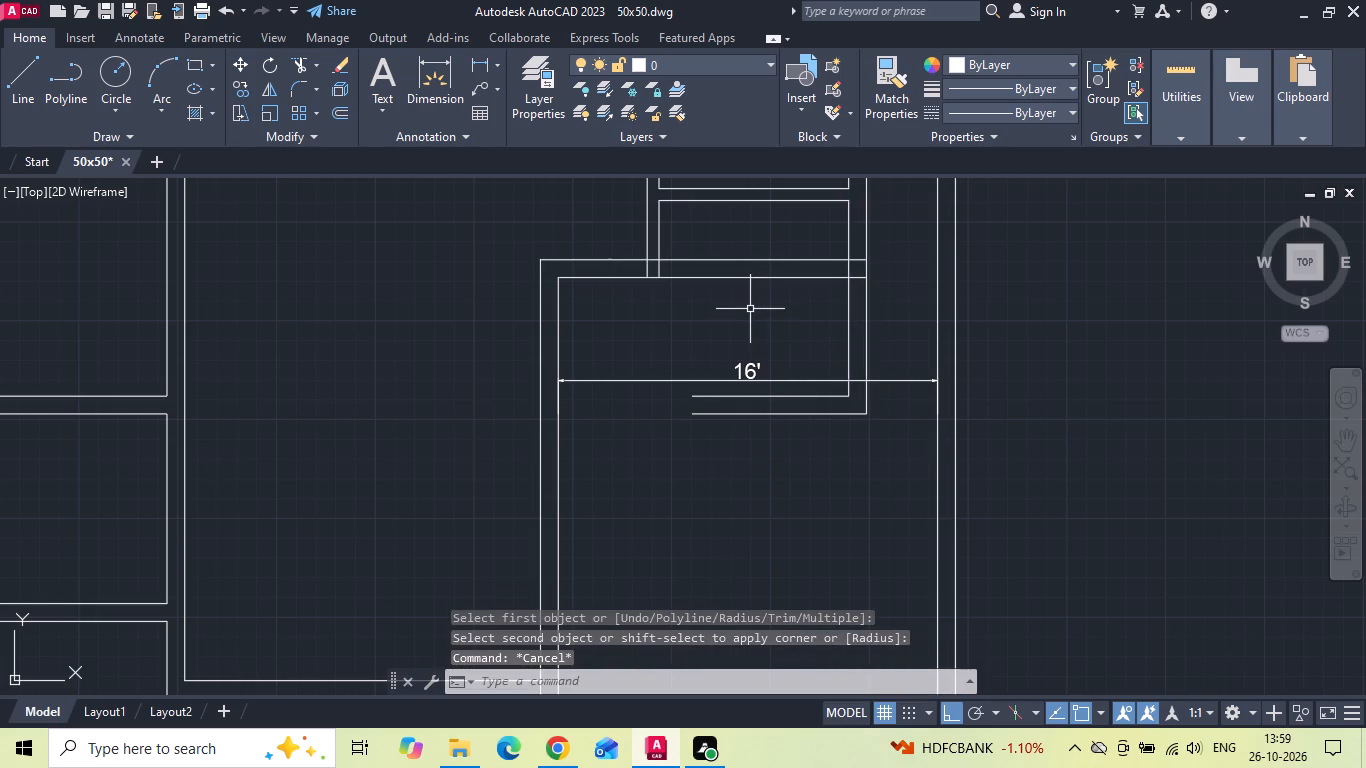
Extend the paired horizontal wall lines above the parking left to the living room's right wall.
key(e)
key(x)
key(space)
click(699, 391)
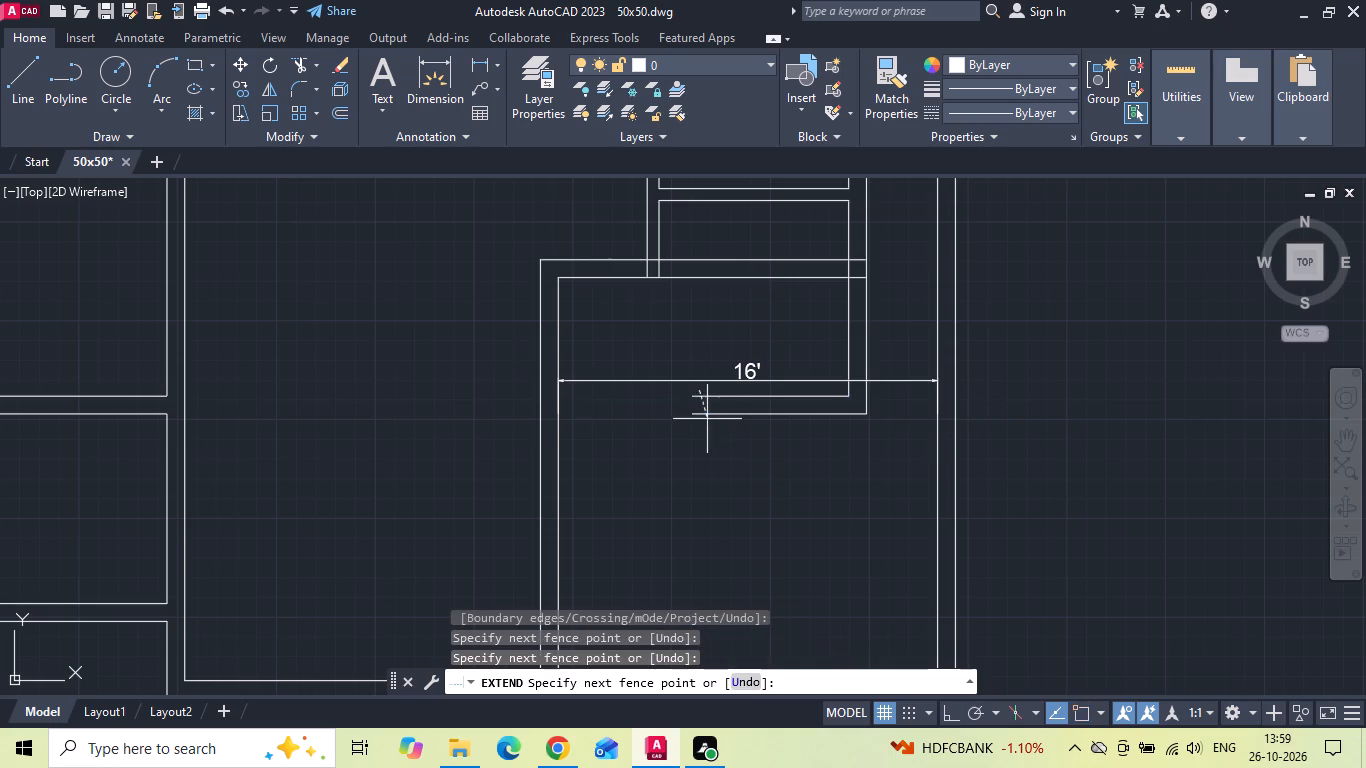
click(707, 472)
click(559, 291)
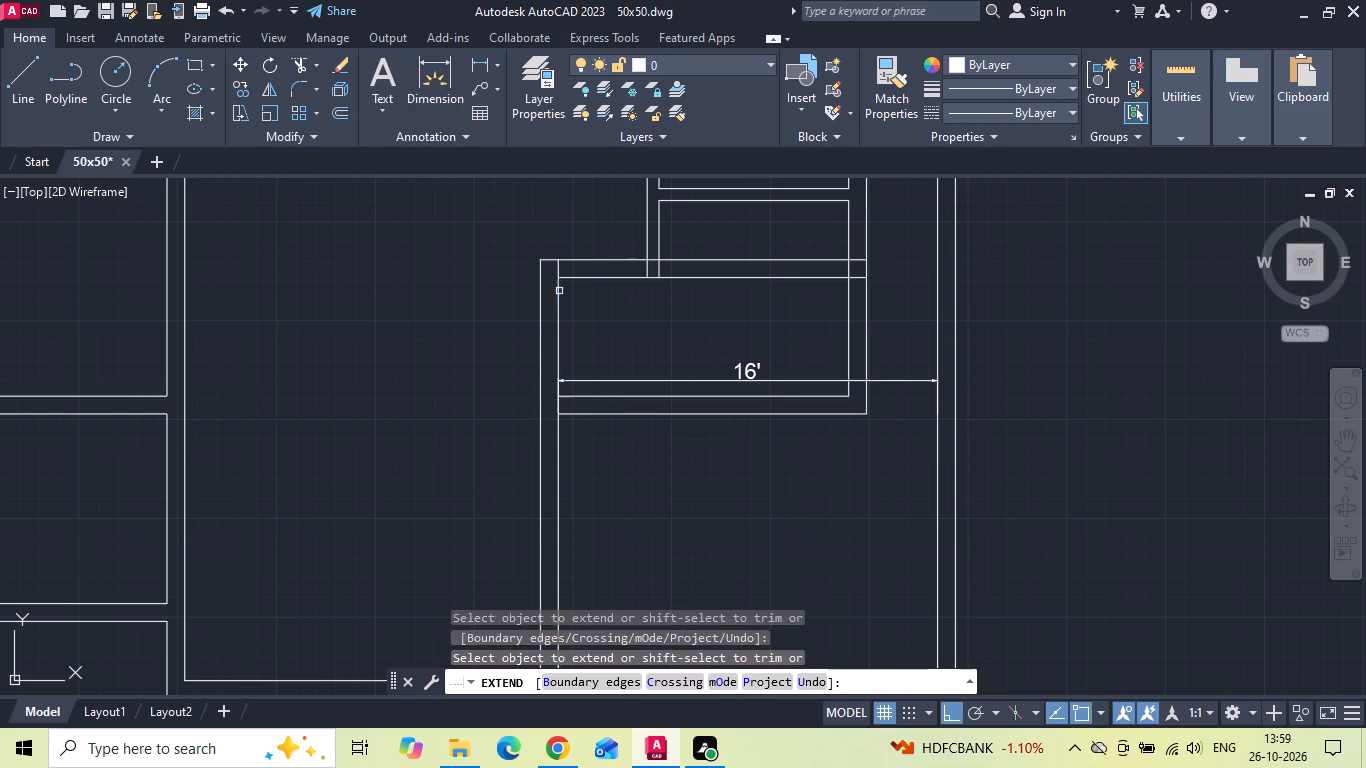
key(Escape)
Trim the old upper wall lines between the living room's right wall and the staircase's left wall.
text(tr)
key(space)
key(space)
drag(611, 226, 611, 237)
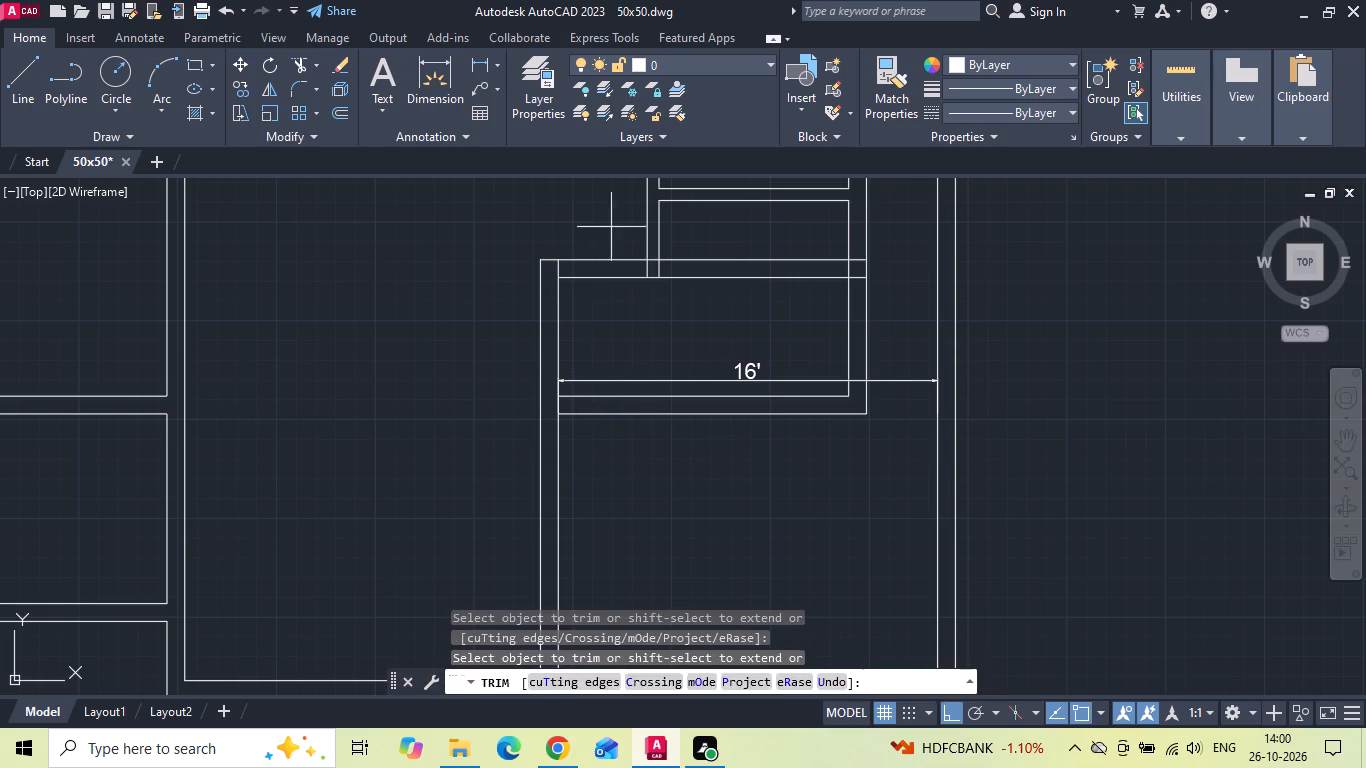
drag(611, 237, 611, 348)
middle_drag(641, 308, 649, 417)
key(Escape)
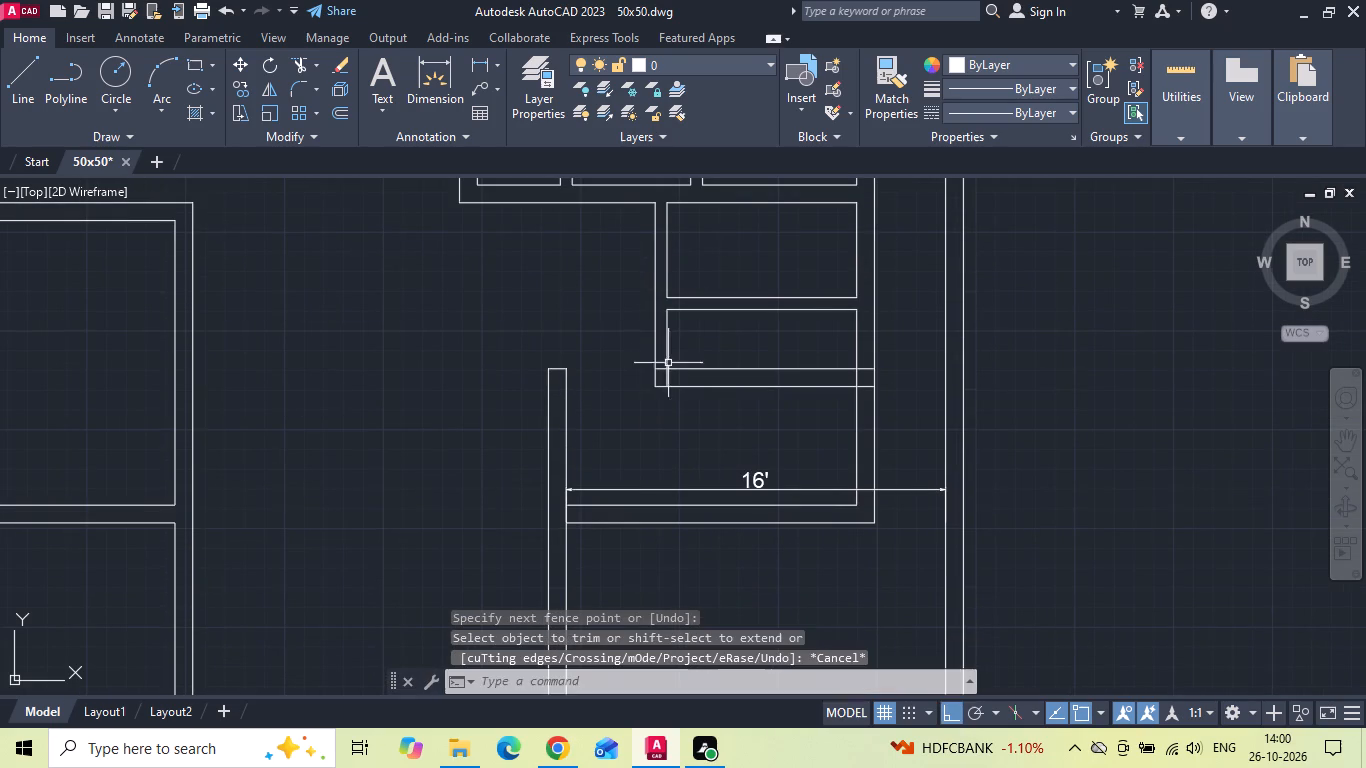
Extend the line under the lower toilet left to the outer line of its left wall.
text(ex)
key(space)
key(space)
click(679, 312)
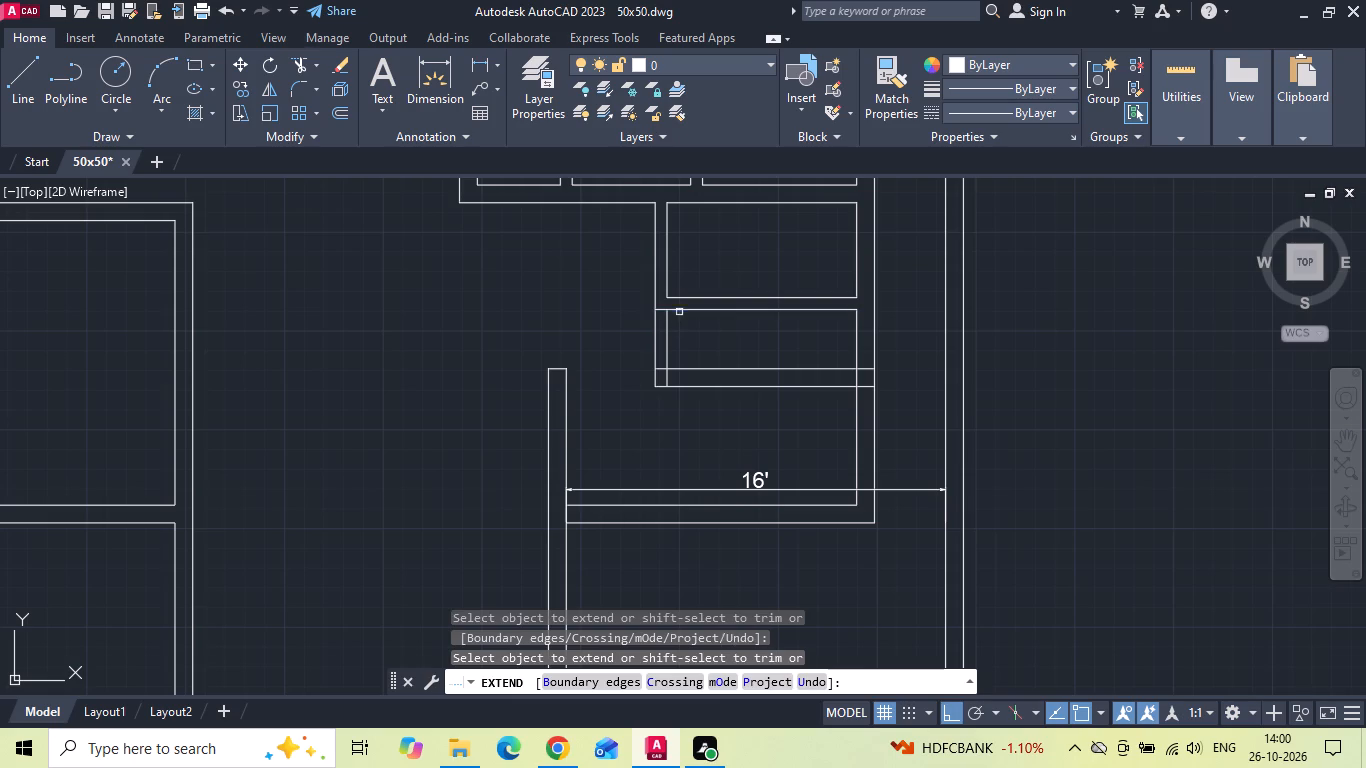
key(Escape)
Trim the old wall lines crossing the staircase area and erase the leftover fragments at both ends.
drag(698, 361, 691, 372)
key(Escape)
key(t)
key(r)
key(space)
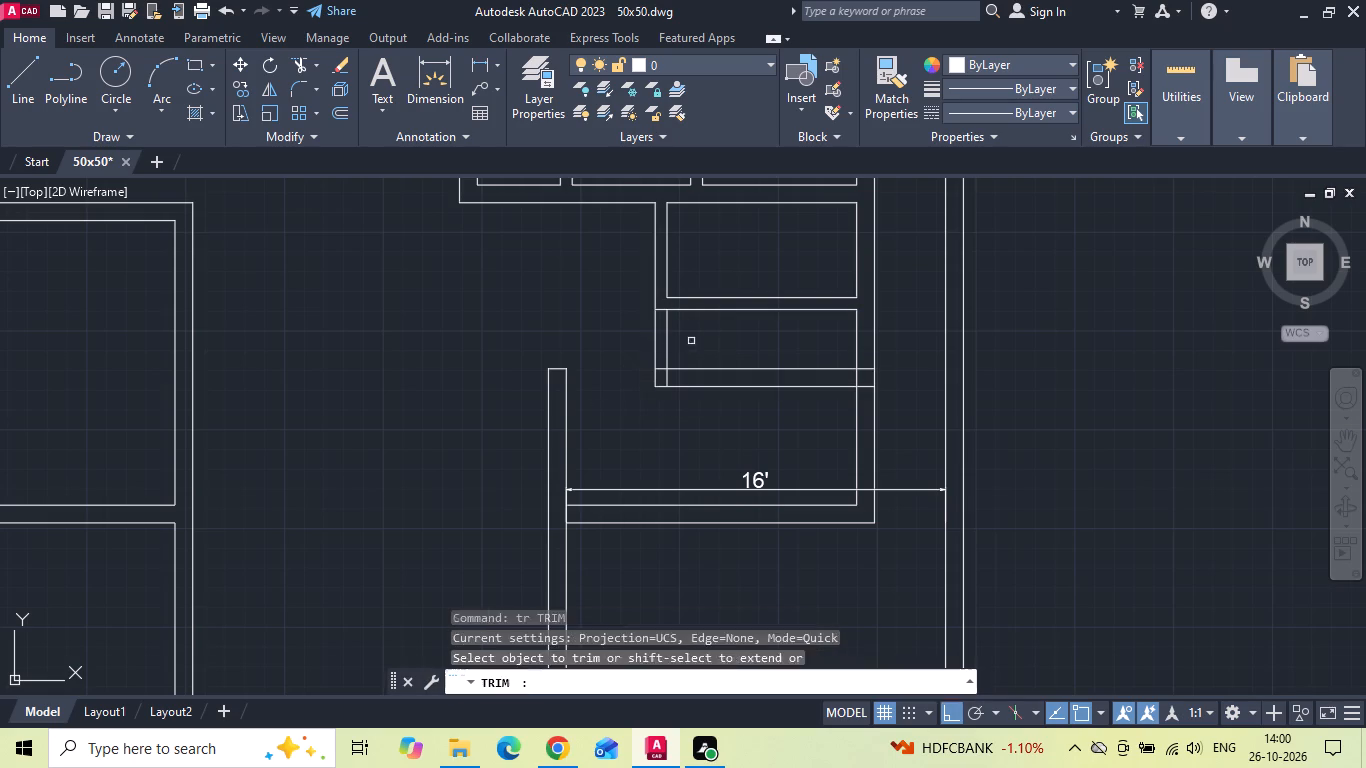
drag(692, 339, 646, 366)
drag(678, 355, 670, 414)
key(Escape)
drag(665, 353, 643, 424)
click(631, 445)
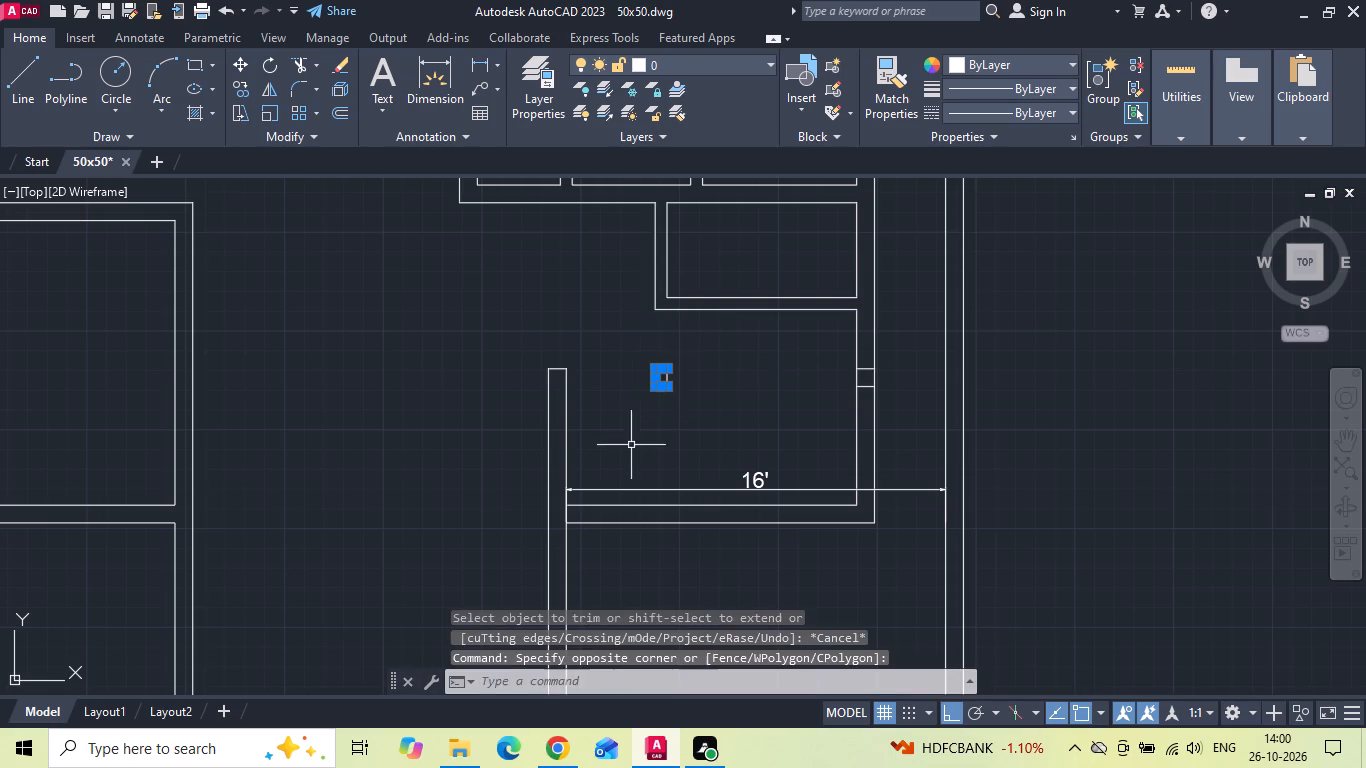
drag(796, 352, 828, 393)
click(901, 433)
drag(726, 357, 682, 392)
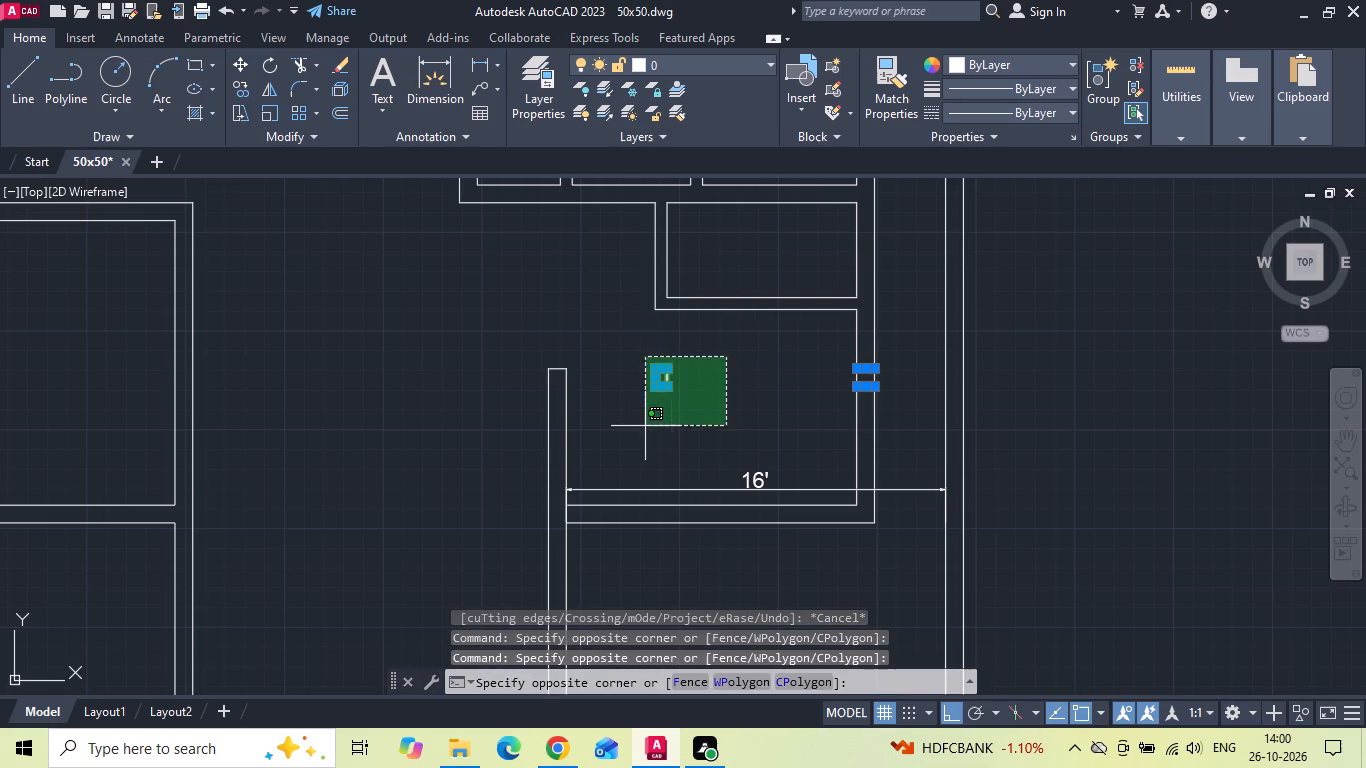
click(645, 426)
key(Delete)
Erase the 16' parking width dimension.
click(757, 481)
key(Delete)
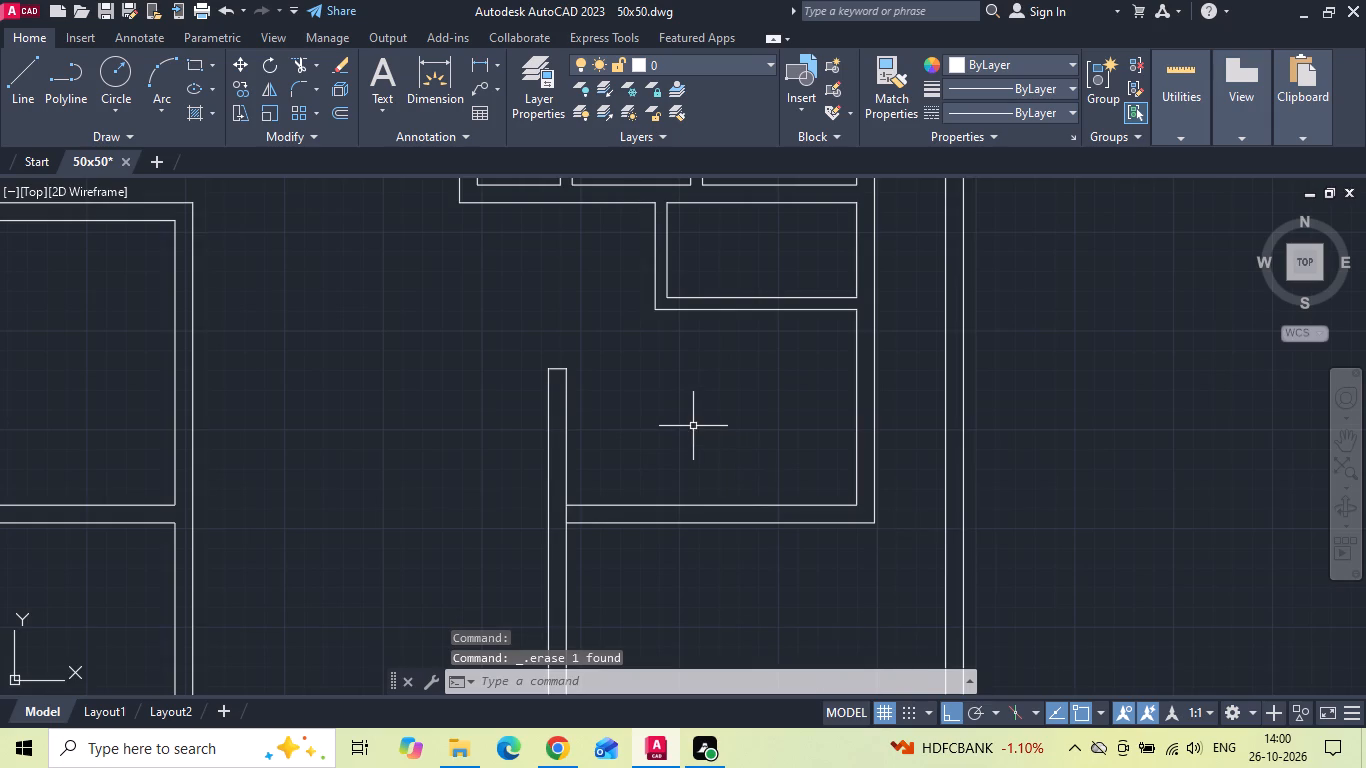
Trim the line closing the junction between the living room's right wall and the staircase's bottom wall.
scroll(691, 425, down, 1)
text(tr)
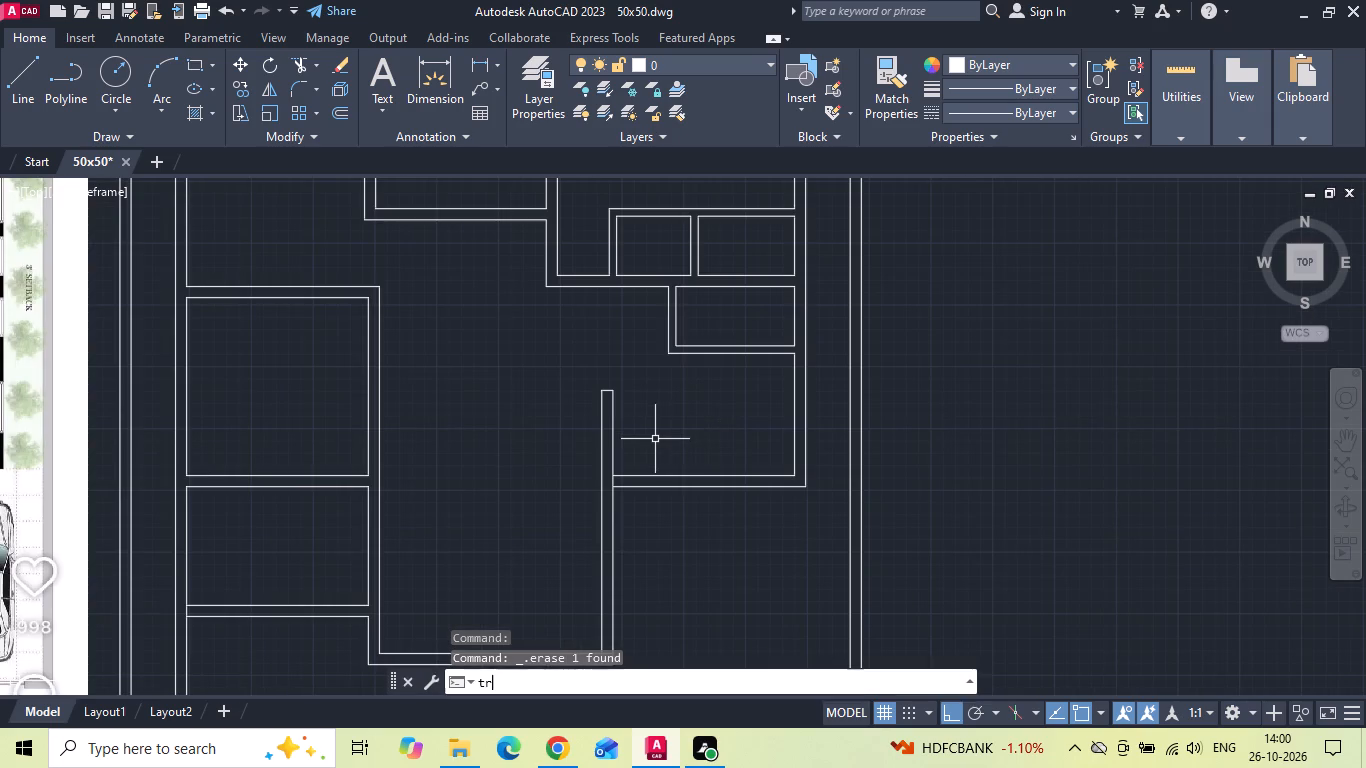
key(space)
key(space)
scroll(627, 470, up, 1)
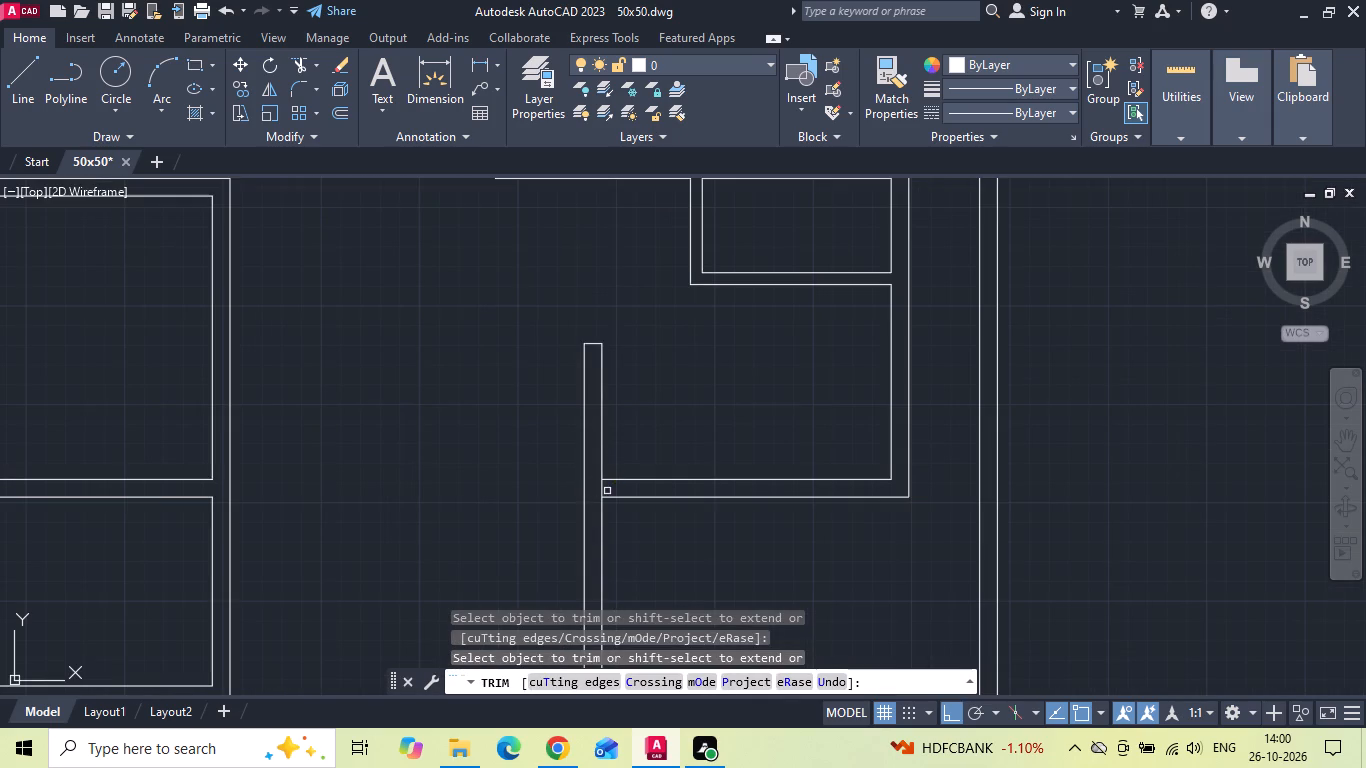
click(600, 484)
key(Escape)
Offset the staircase area's top, bottom and right wall lines 3' inward.
text(o)
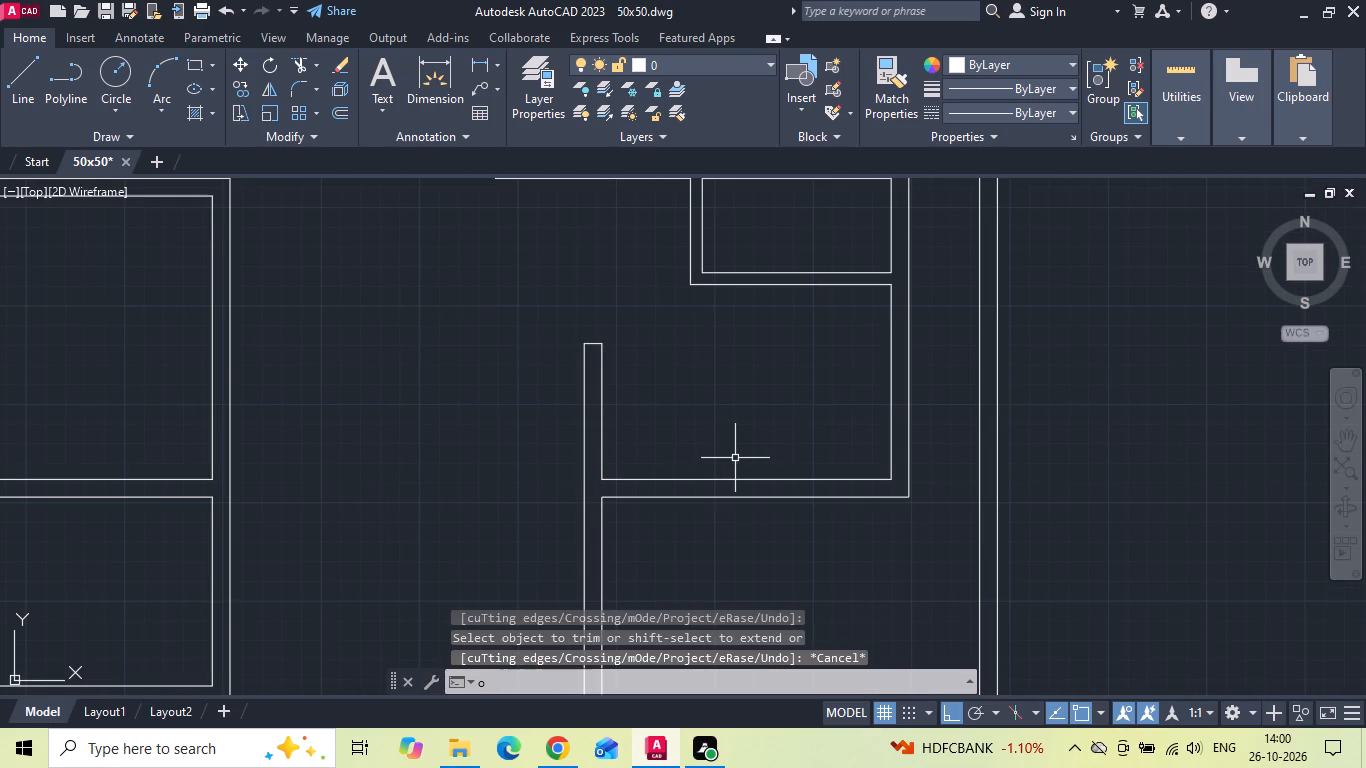
key(space)
key(3)
key(apostrophe)
key(Return)
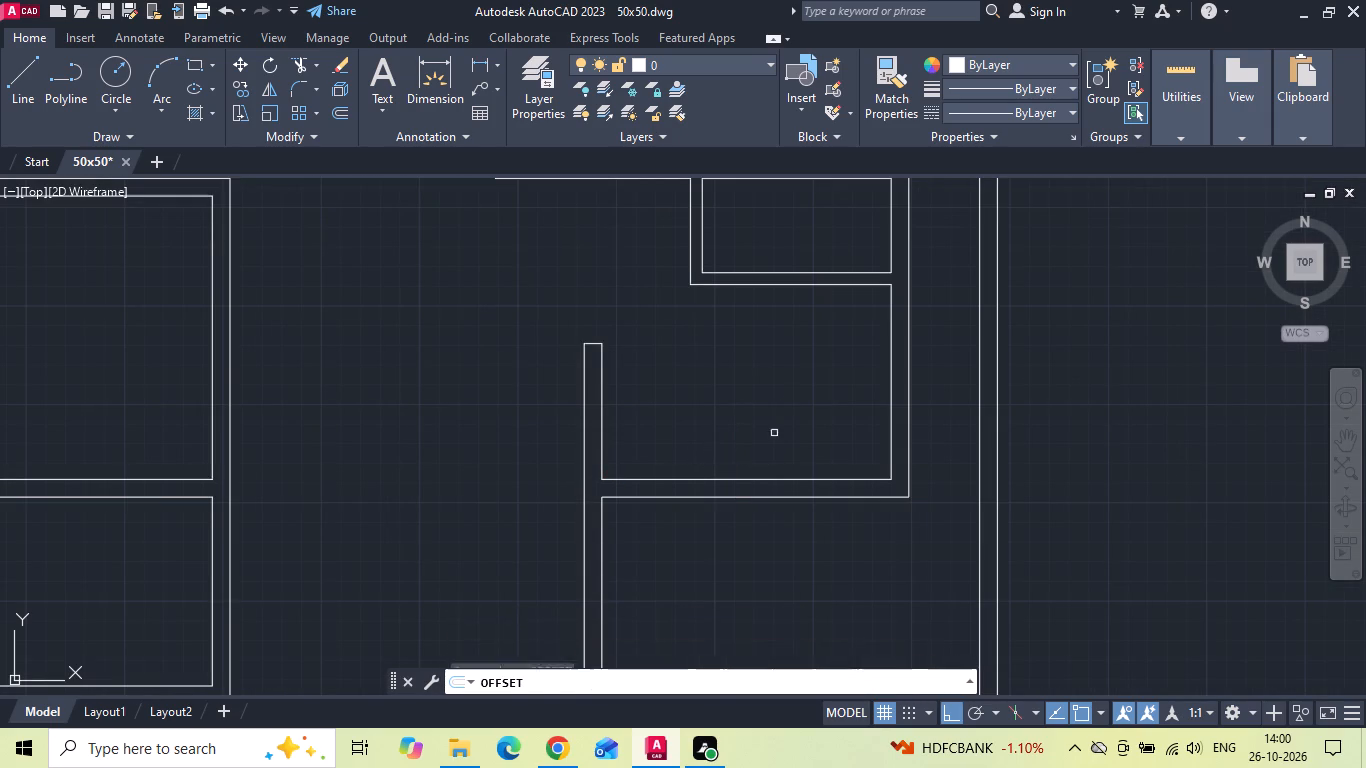
drag(803, 285, 804, 297)
click(798, 379)
drag(807, 479, 814, 453)
click(835, 397)
drag(890, 385, 859, 398)
click(807, 410)
key(Escape)
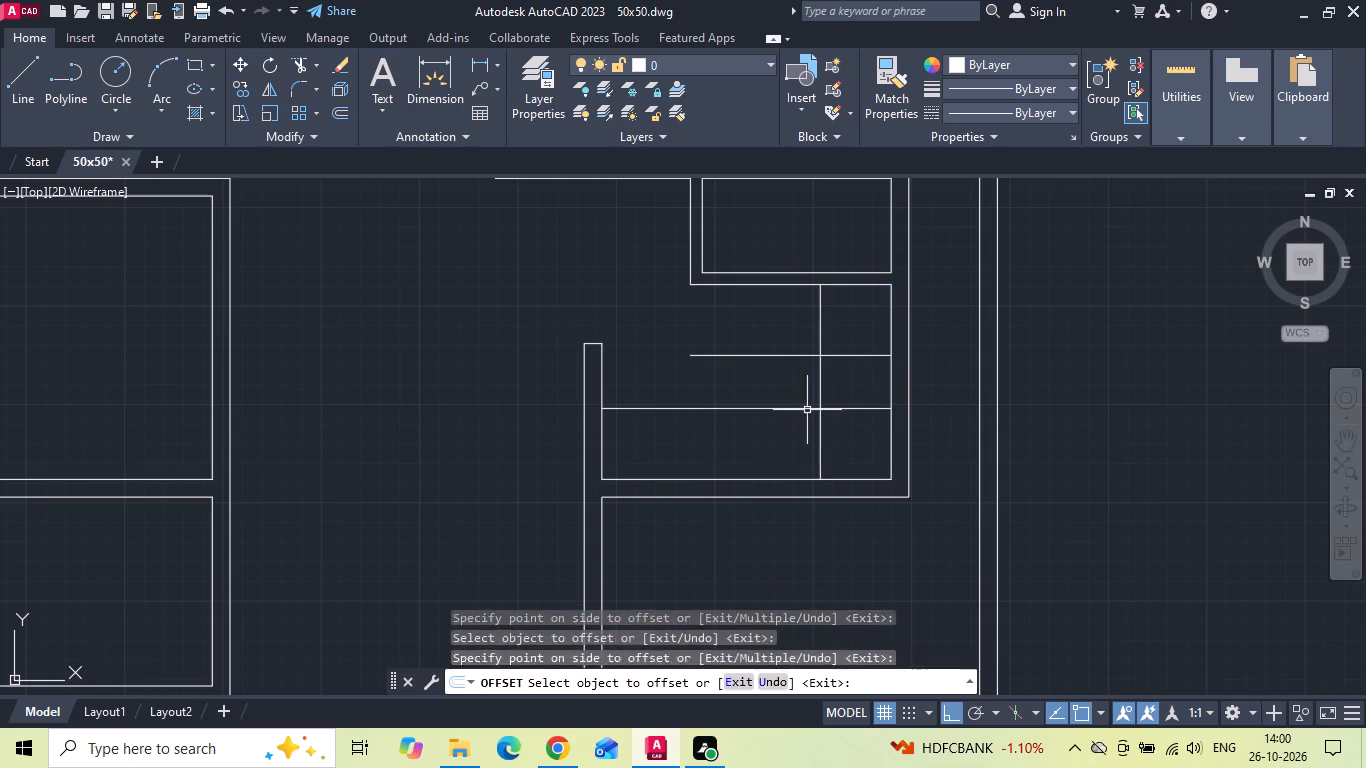
Compare the staircase with the reference image and measure the landing's width from the offset vertical line to the right wall.
scroll(809, 425, down, 2)
scroll(302, 389, up, 3)
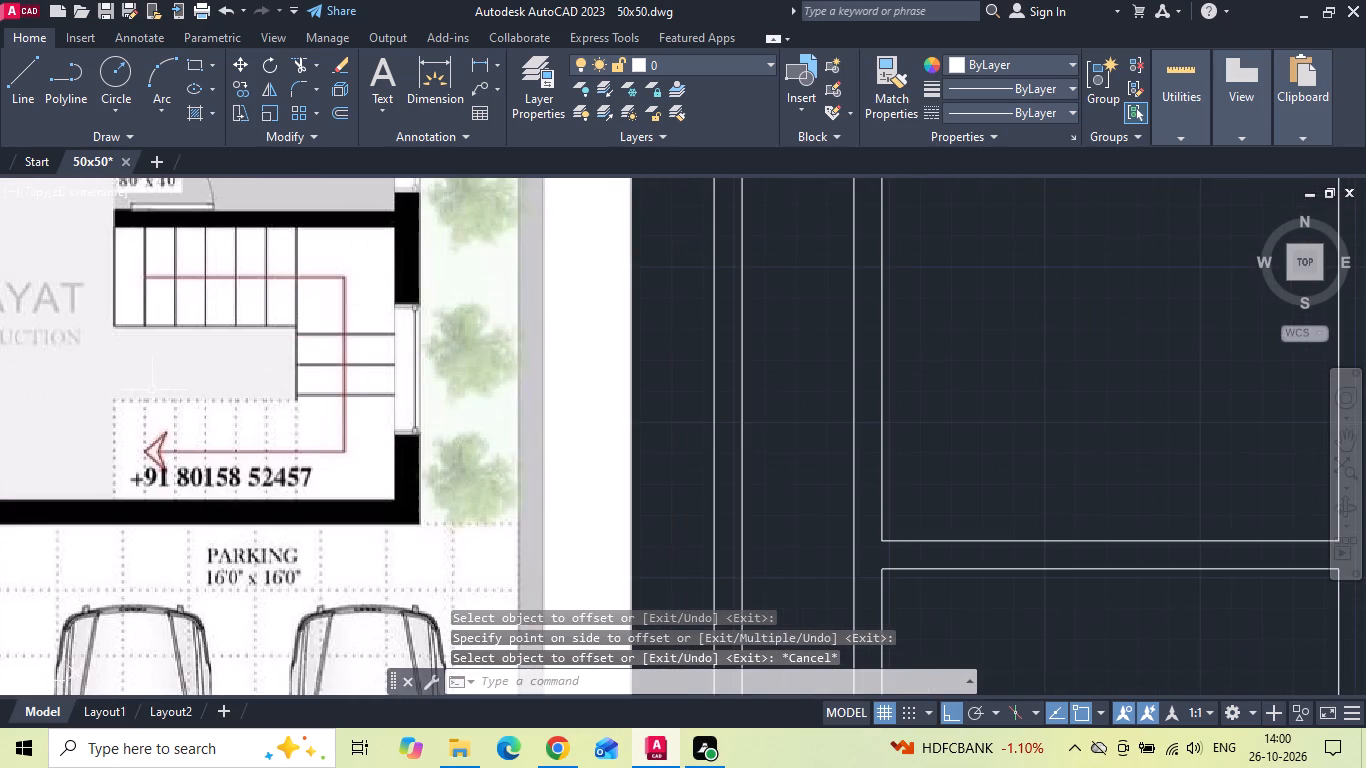
scroll(149, 388, down, 2)
scroll(951, 368, up, 1)
middle_drag(762, 348, 539, 358)
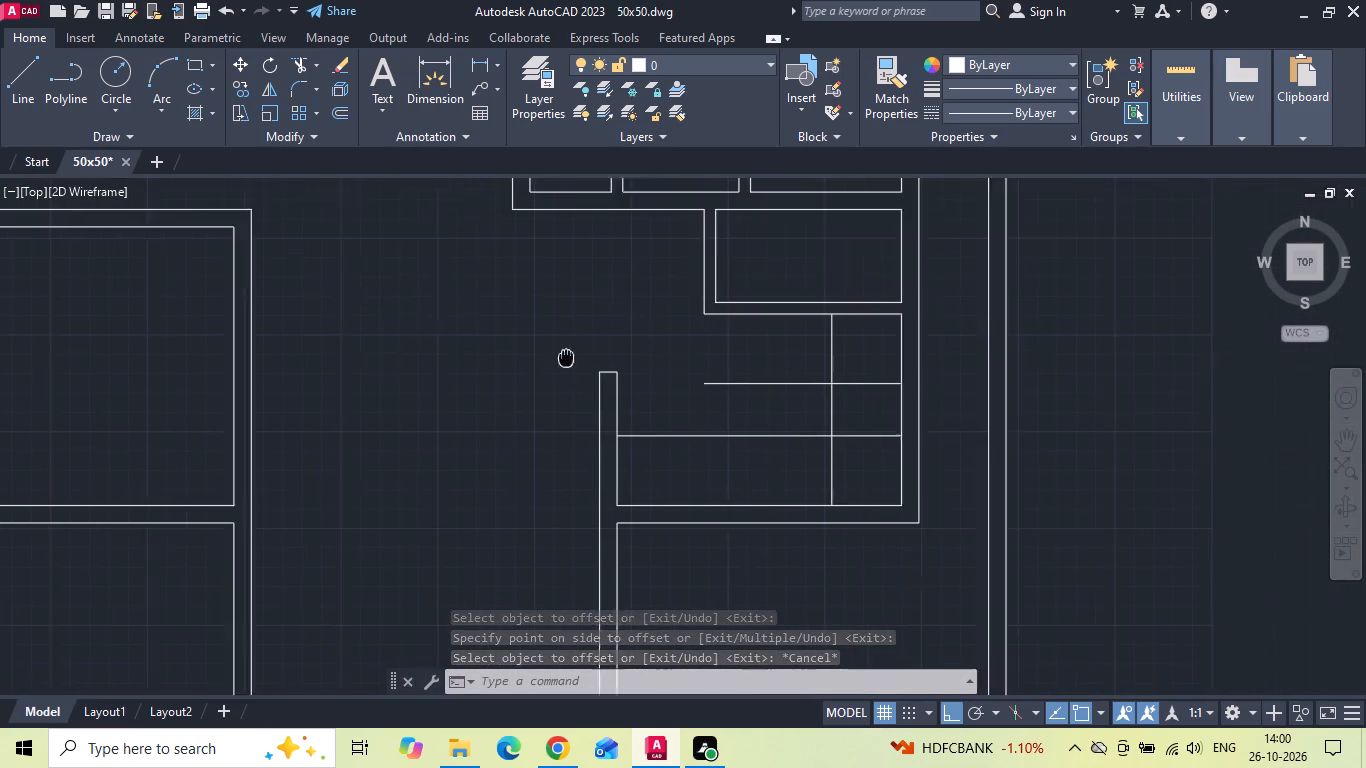
middle_drag(539, 358, 511, 358)
click(471, 67)
scroll(796, 427, up, 1)
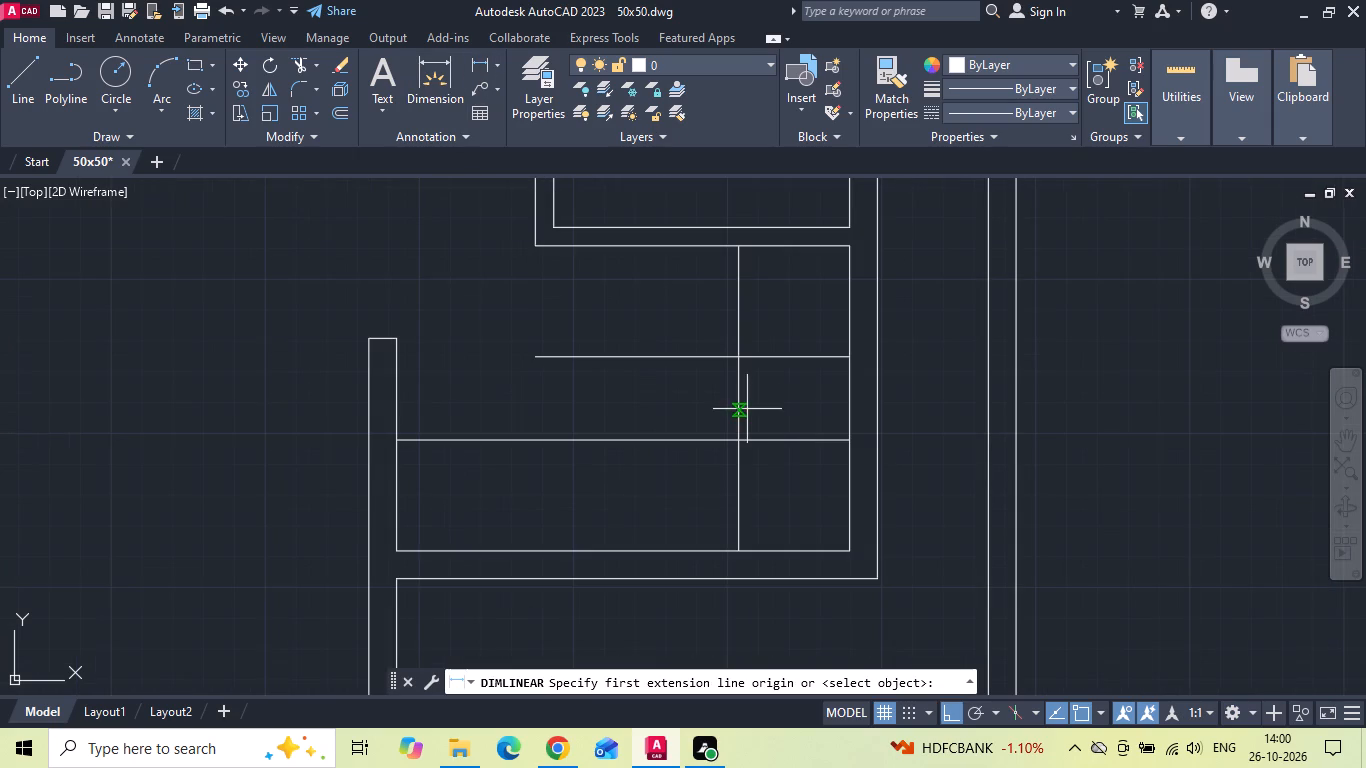
click(740, 399)
click(849, 400)
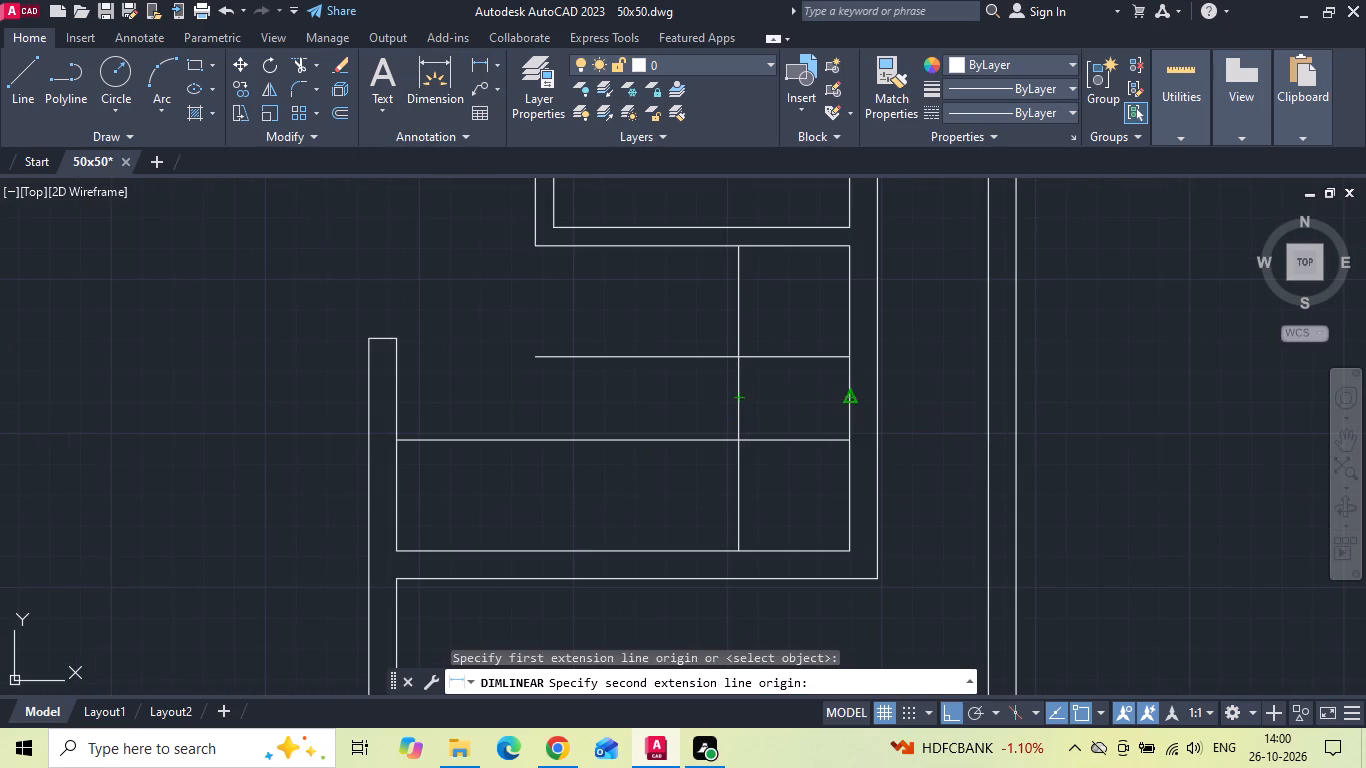
key(Escape)
Measure the gap between the staircase's two offset horizontal lines.
key(space)
click(777, 360)
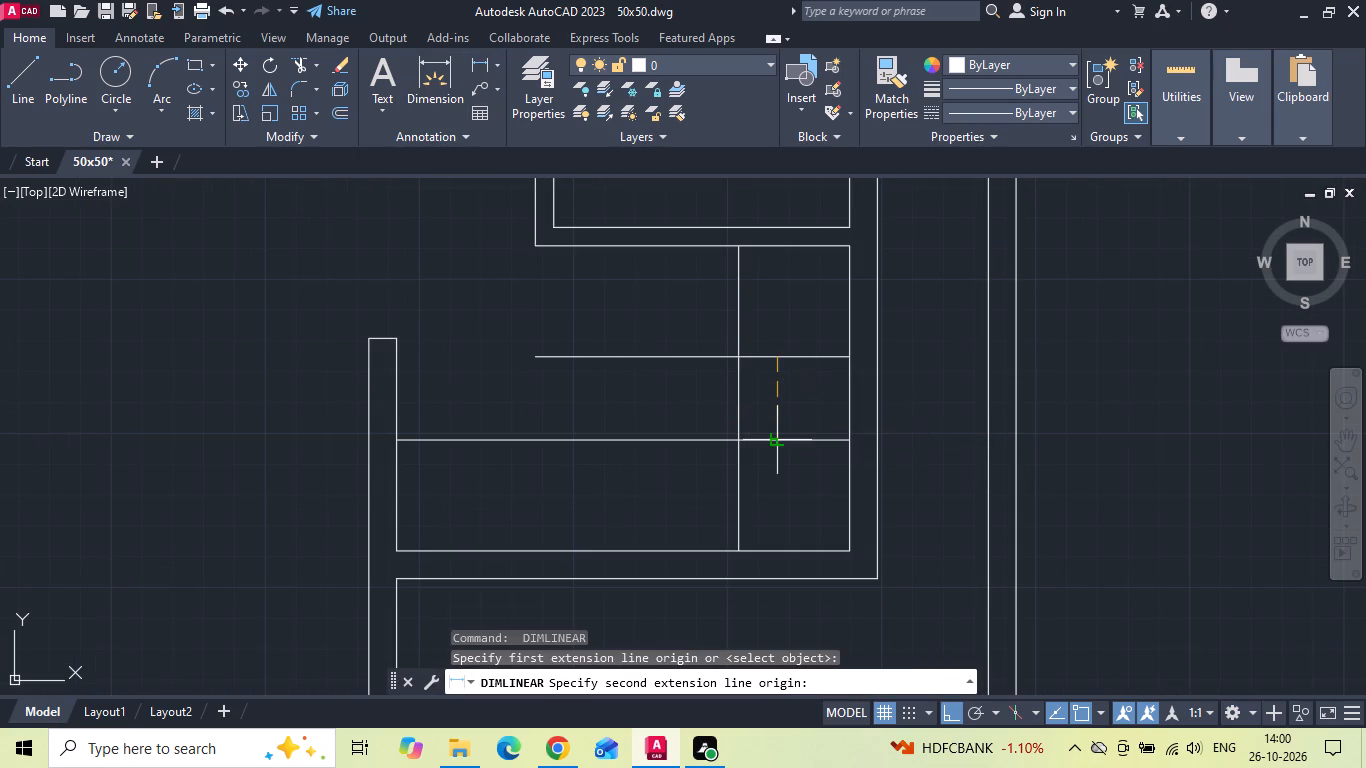
click(774, 436)
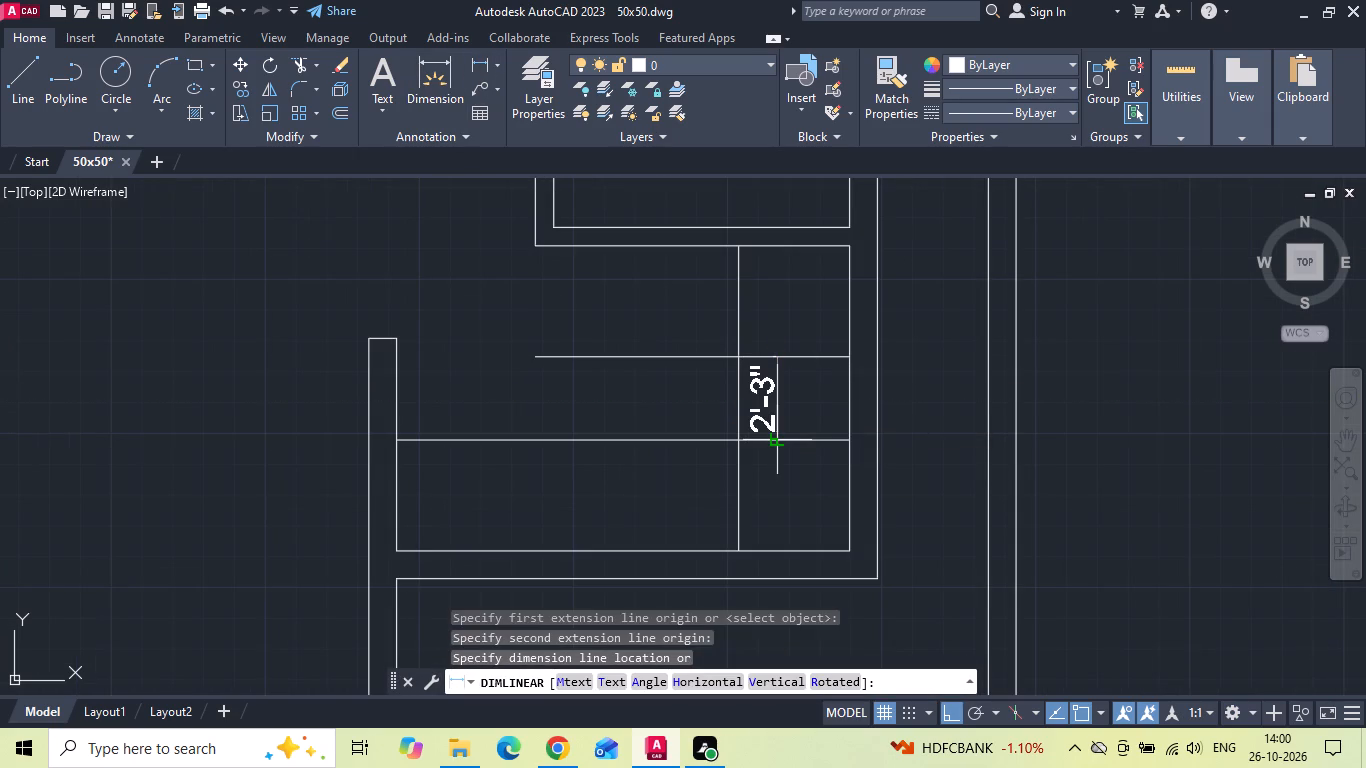
key(Escape)
Draw a vertical line closing the left end of the staircase's upper flight, from the wall corner to the upper offset line.
scroll(771, 437, down, 2)
scroll(480, 432, down, 1)
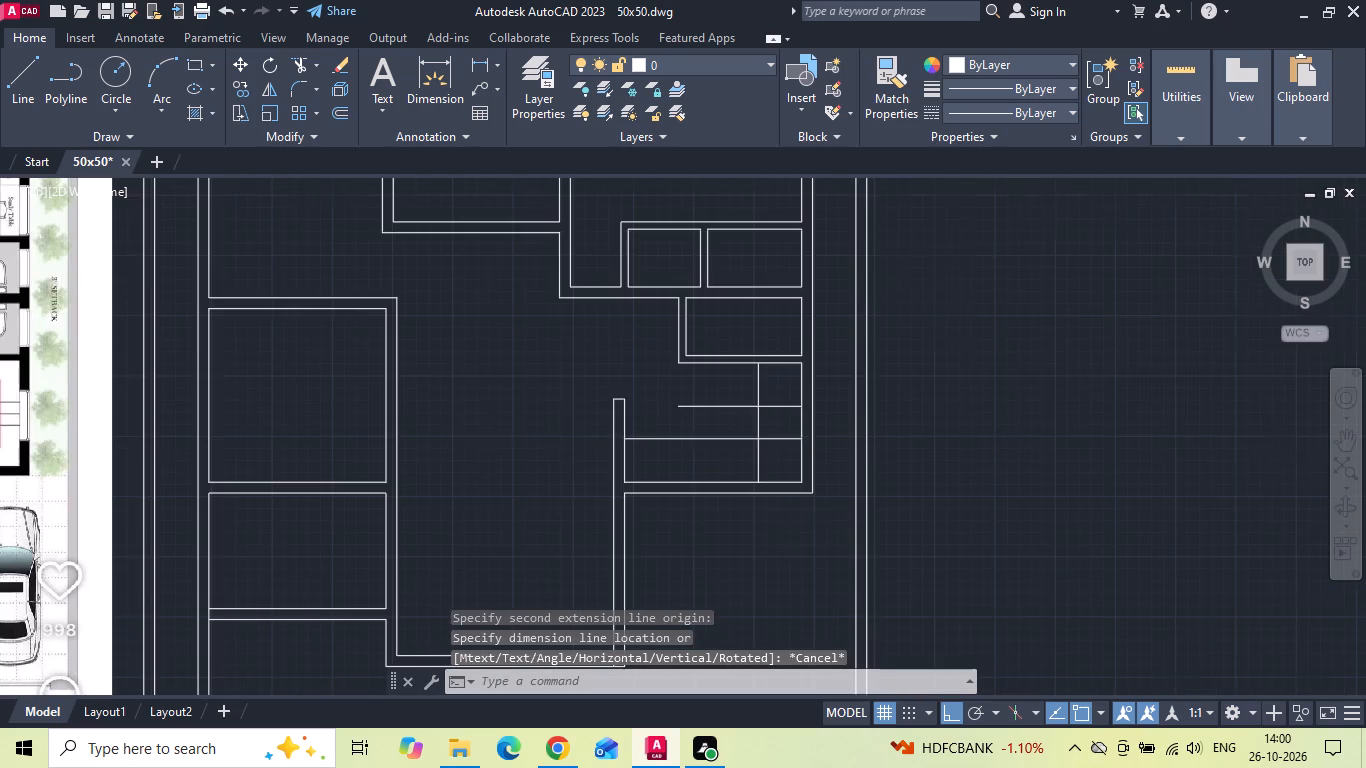
scroll(111, 426, up, 2)
scroll(112, 417, down, 2)
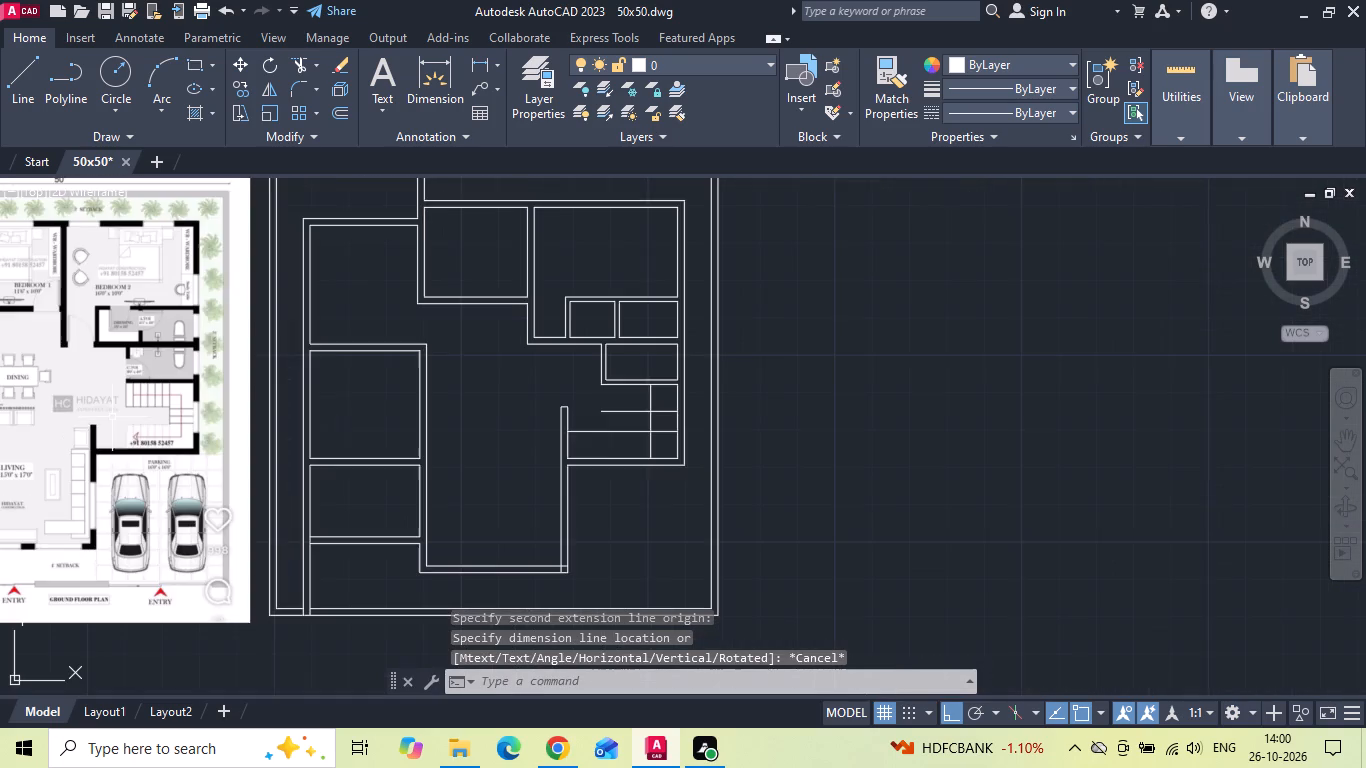
scroll(614, 399, up, 3)
key(e)
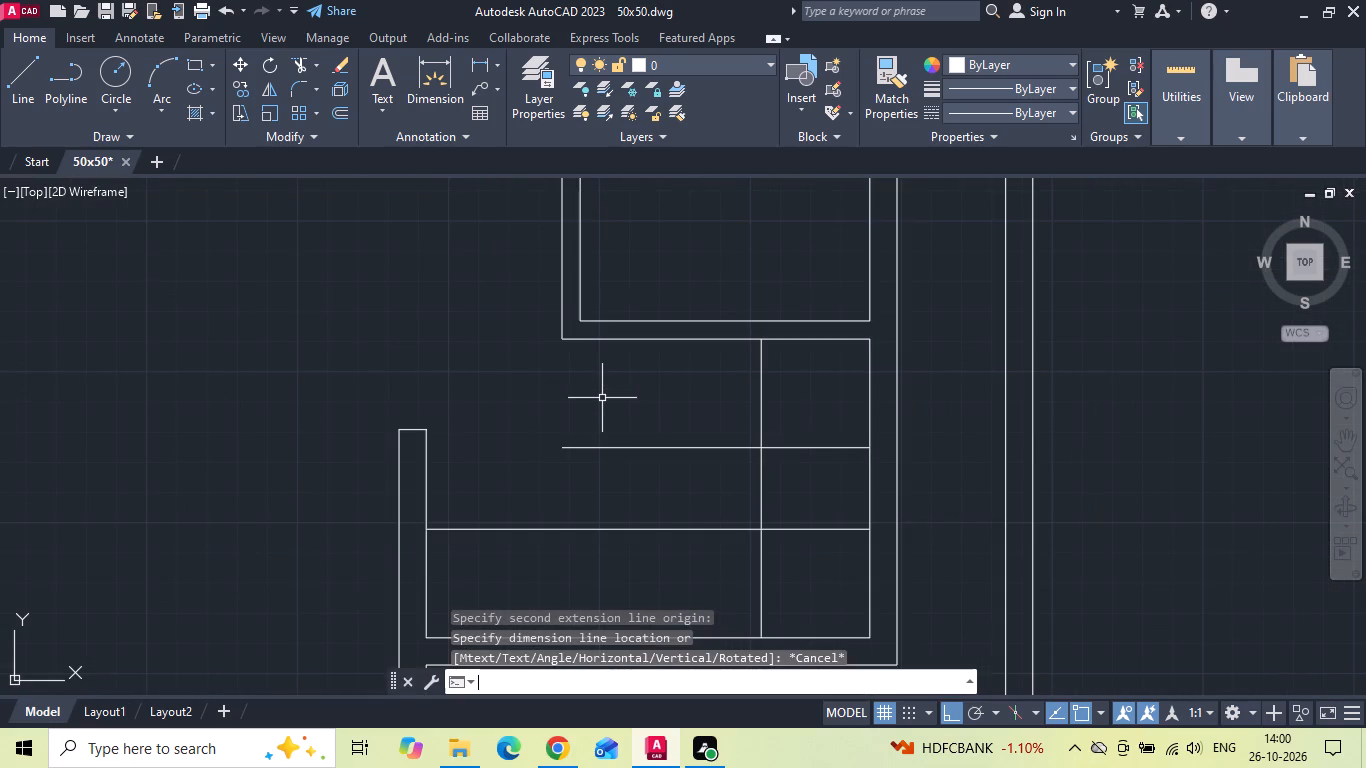
key(Escape)
text(l)
key(space)
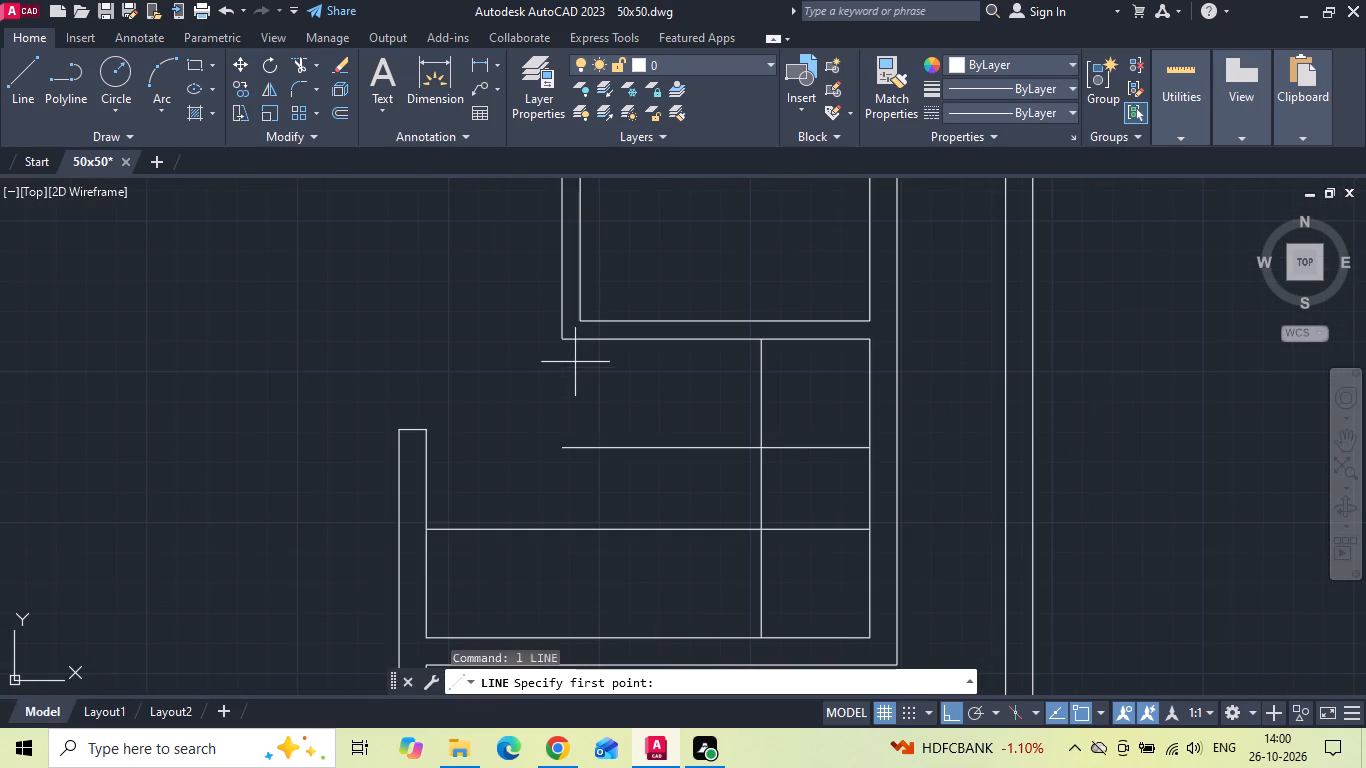
click(562, 345)
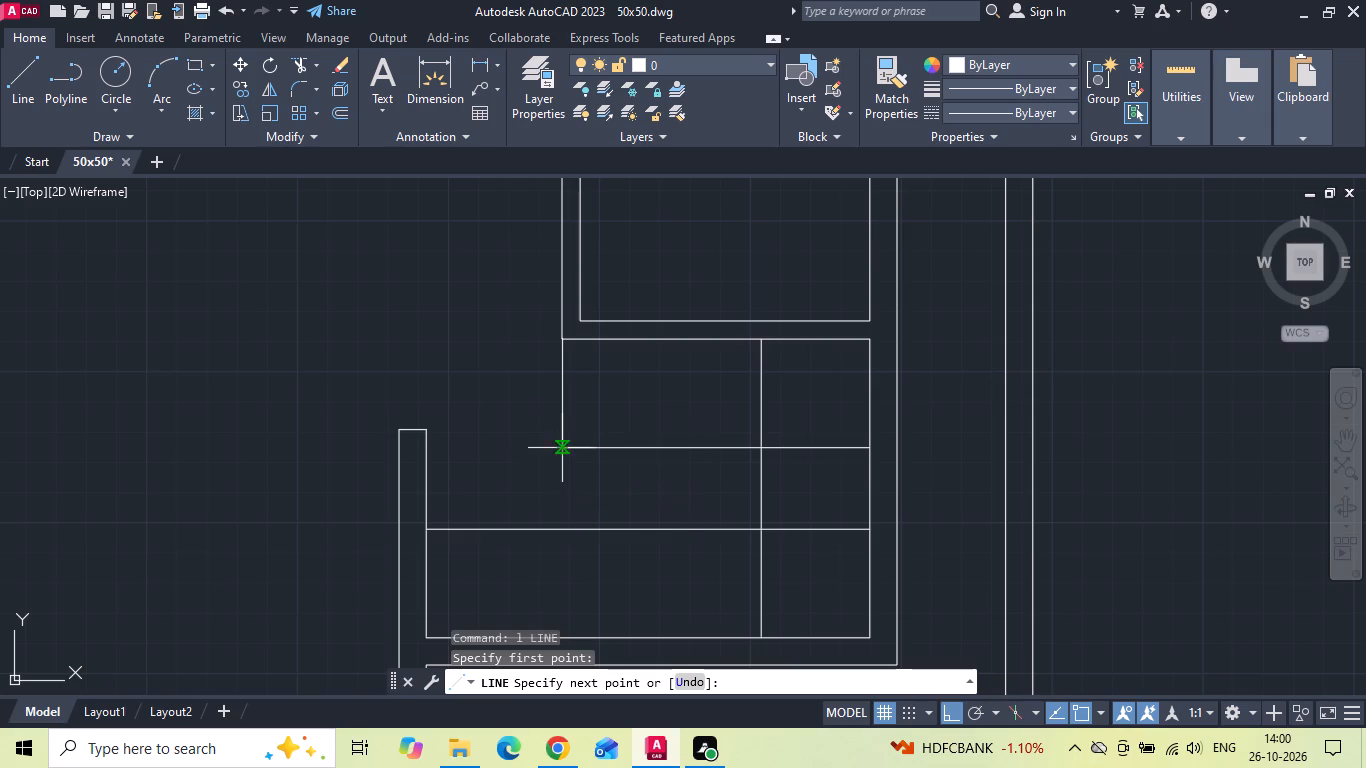
click(558, 452)
key(Escape)
Copy the upper flight's left end line rightward at 10", 20", 30", 40", 50" and 60" to form the treads.
click(575, 416)
click(551, 409)
right_click(549, 407)
click(572, 387)
drag(631, 397, 660, 403)
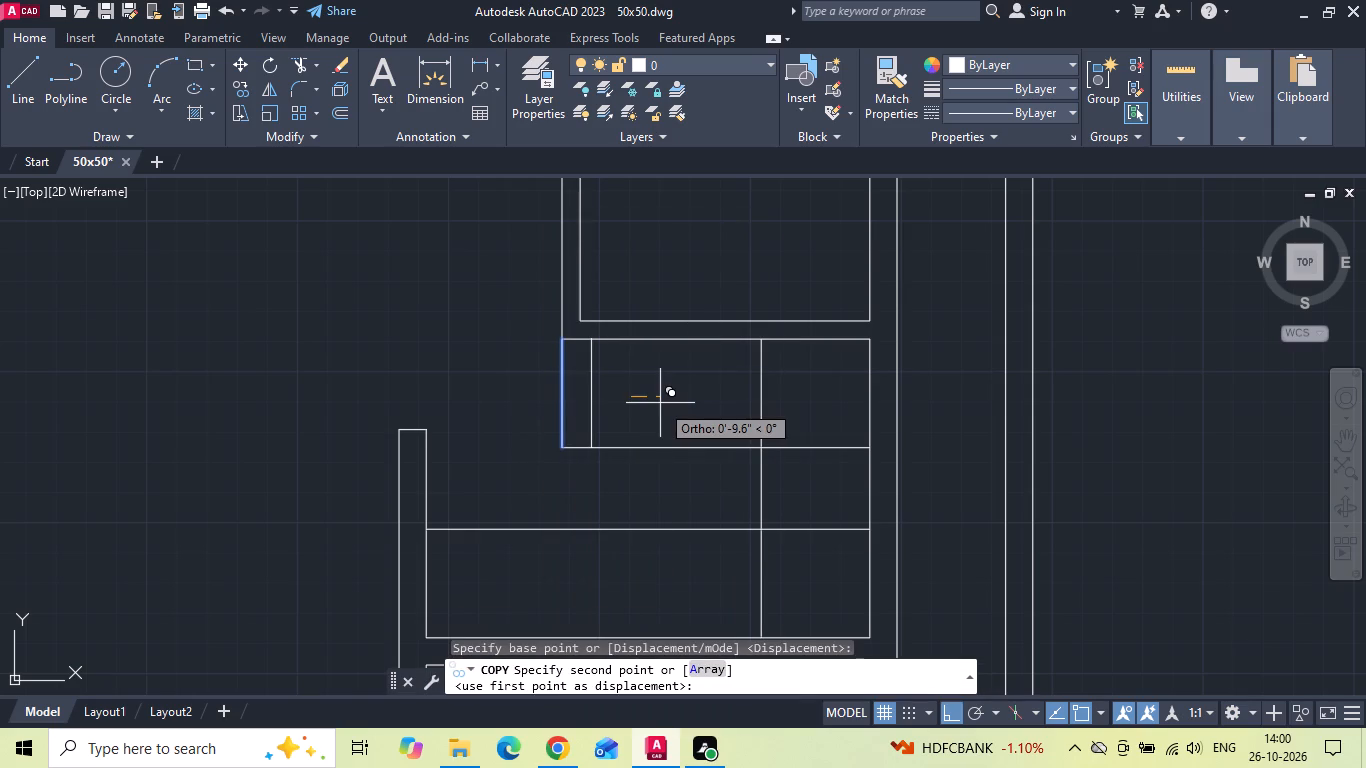
text(10)
key(Return)
text(20)
key(Return)
text(30)
key(Return)
text(40)
key(Return)
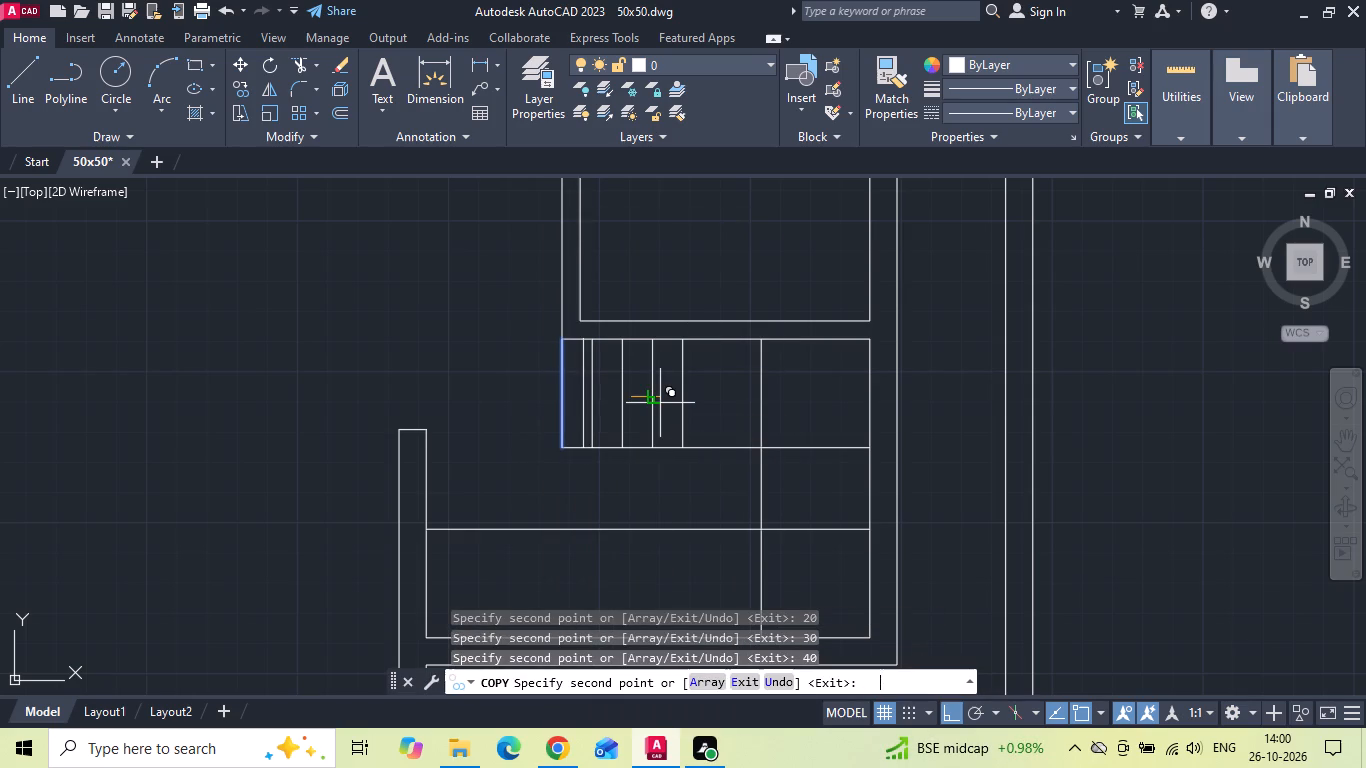
text(50)
key(Return)
text(60)
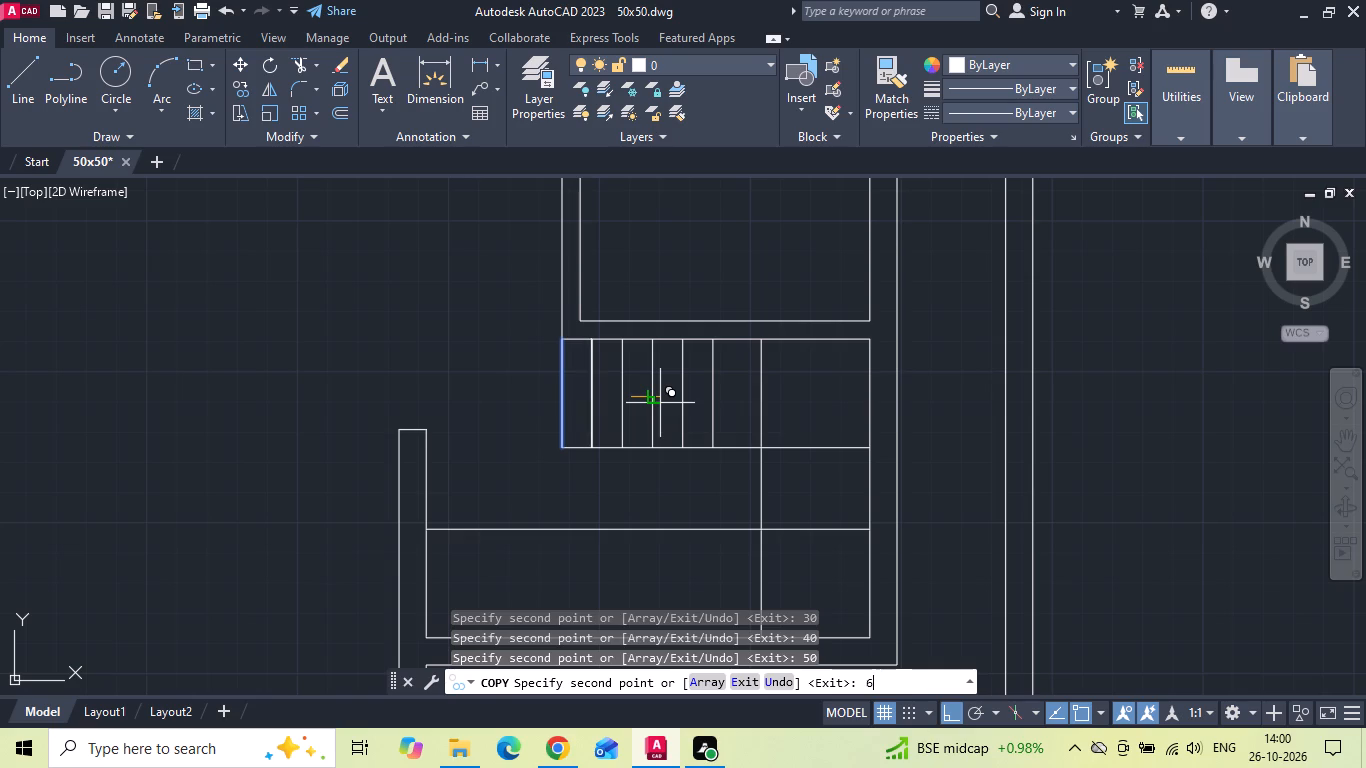
key(Return)
key(Escape)
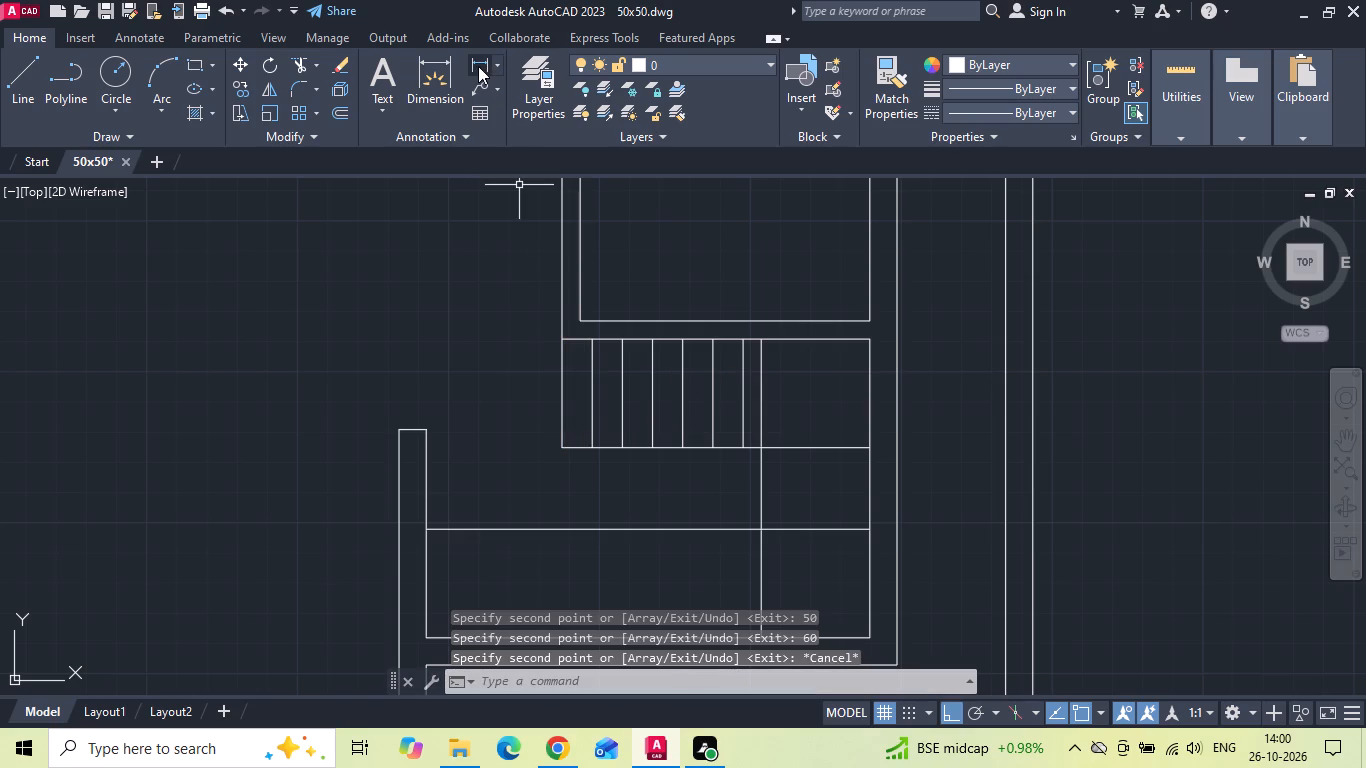
Check the staircase in the reference image and measure the inner width of the room directly above the staircase.
click(478, 66)
scroll(875, 389, down, 1)
scroll(753, 415, down, 1)
middle_drag(64, 432, 116, 432)
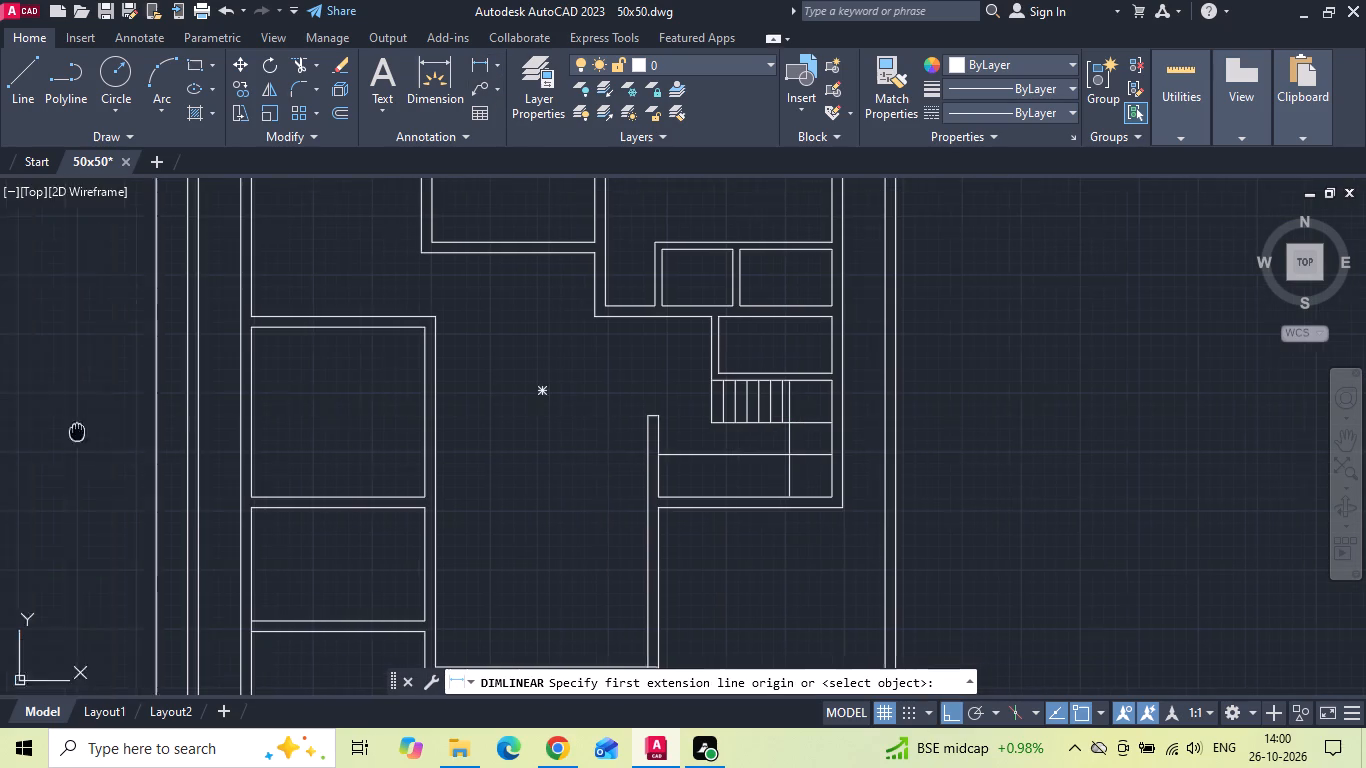
middle_drag(116, 432, 262, 432)
scroll(123, 427, up, 2)
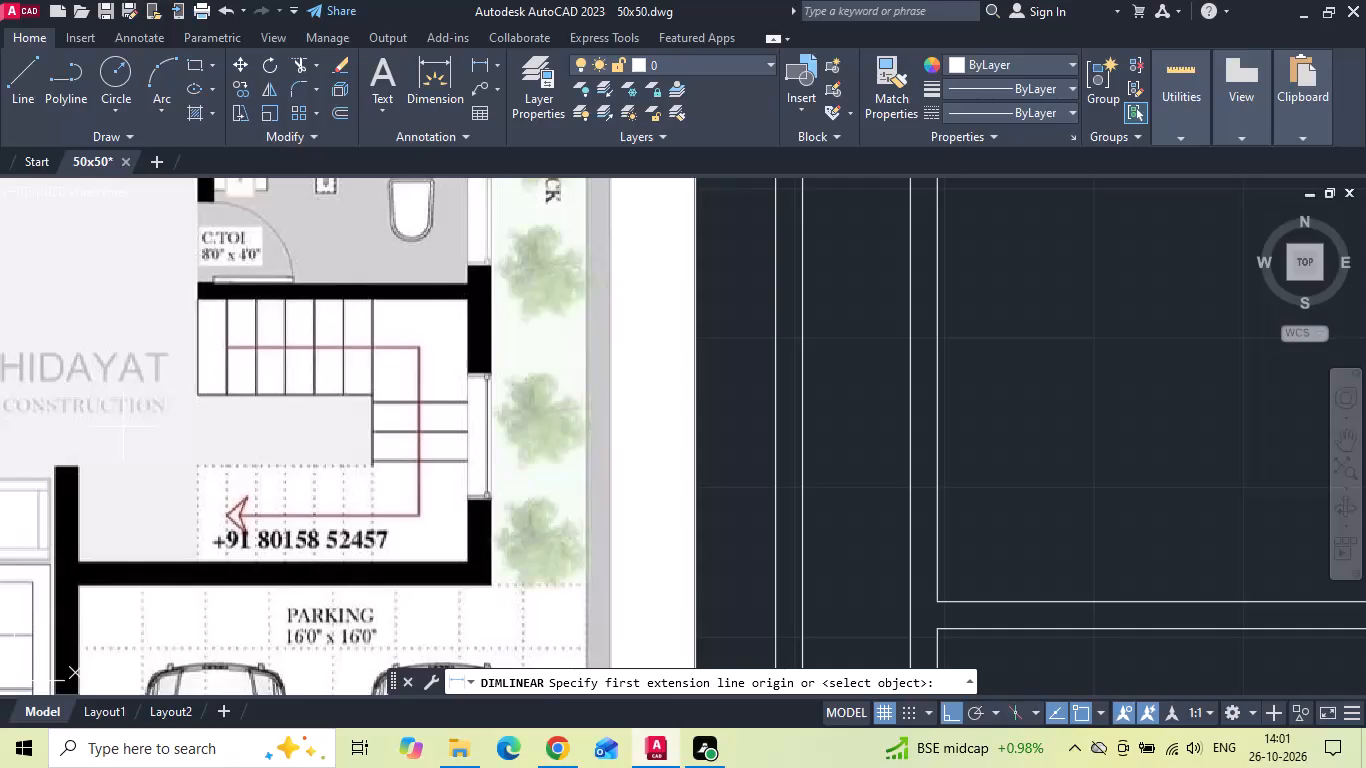
scroll(123, 427, down, 2)
scroll(1059, 417, up, 2)
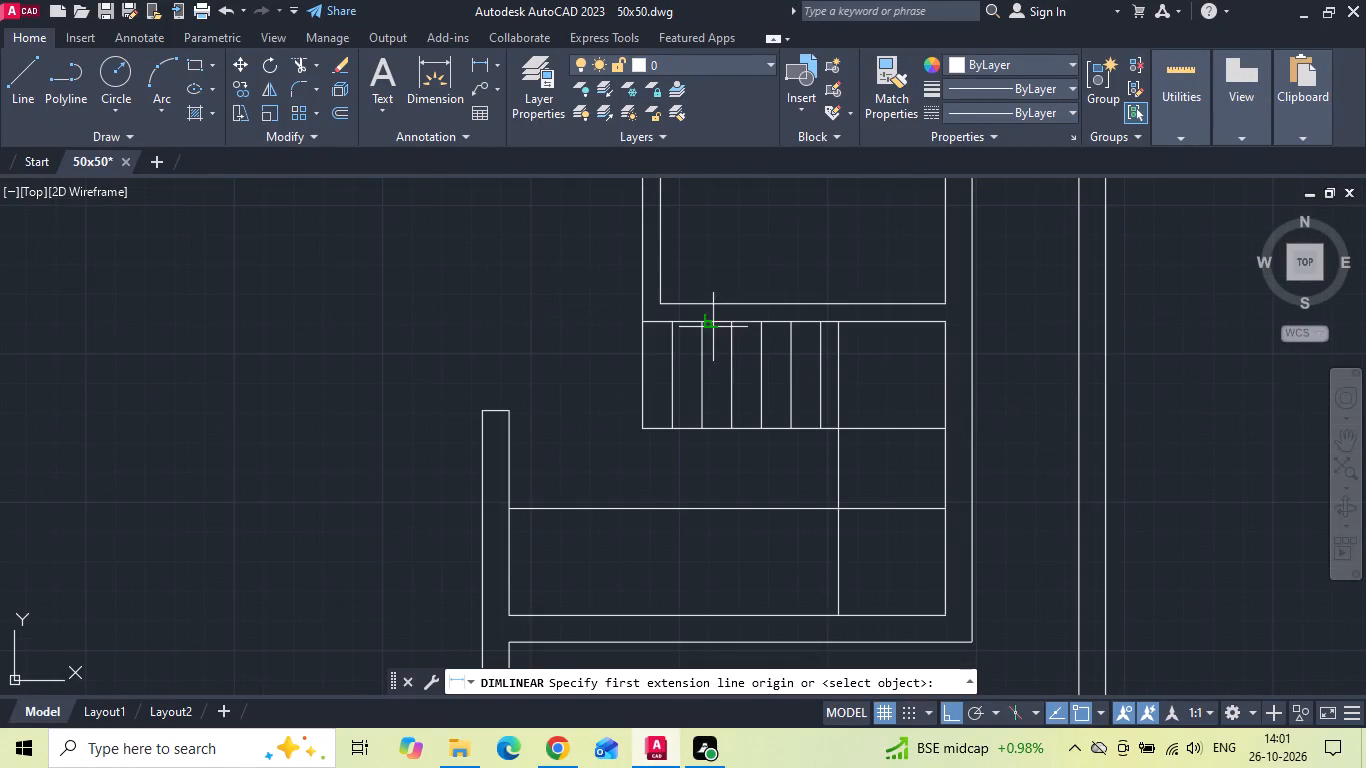
click(670, 232)
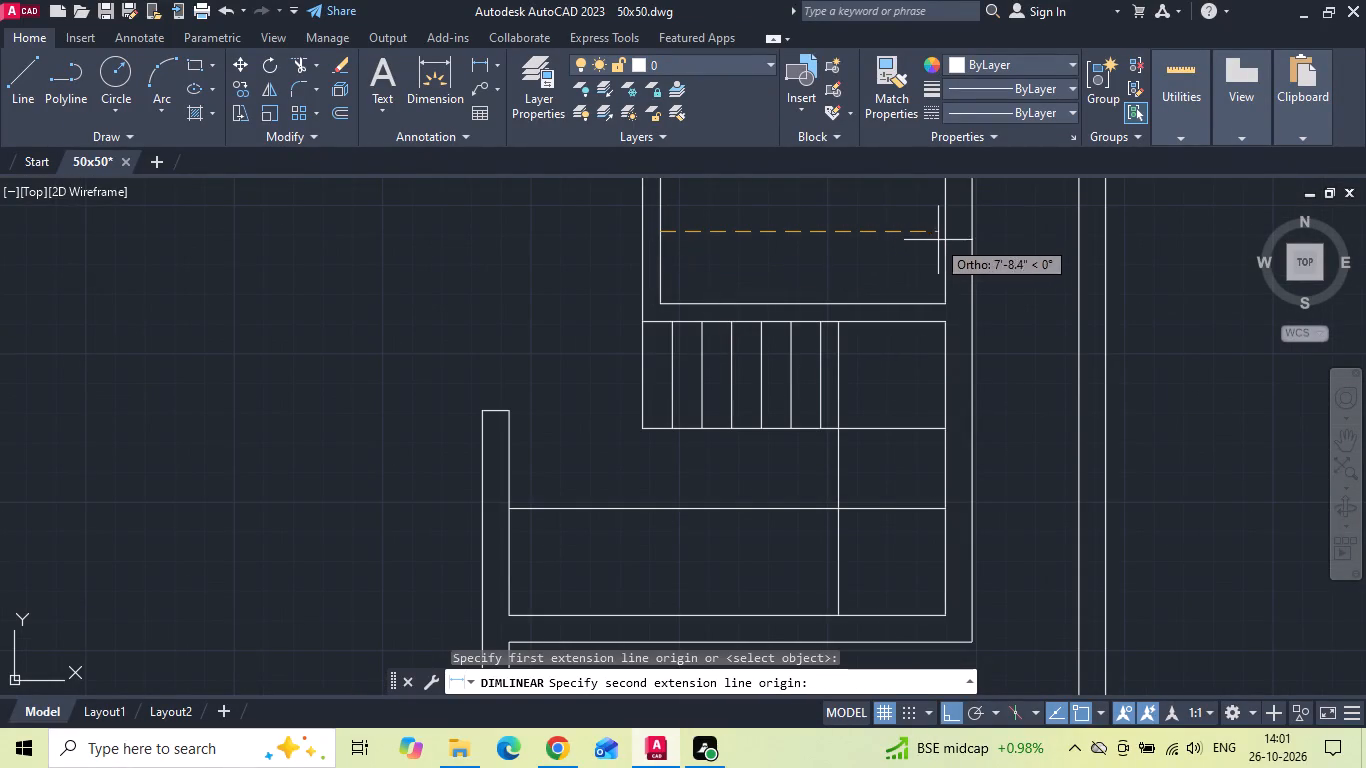
click(942, 241)
key(Escape)
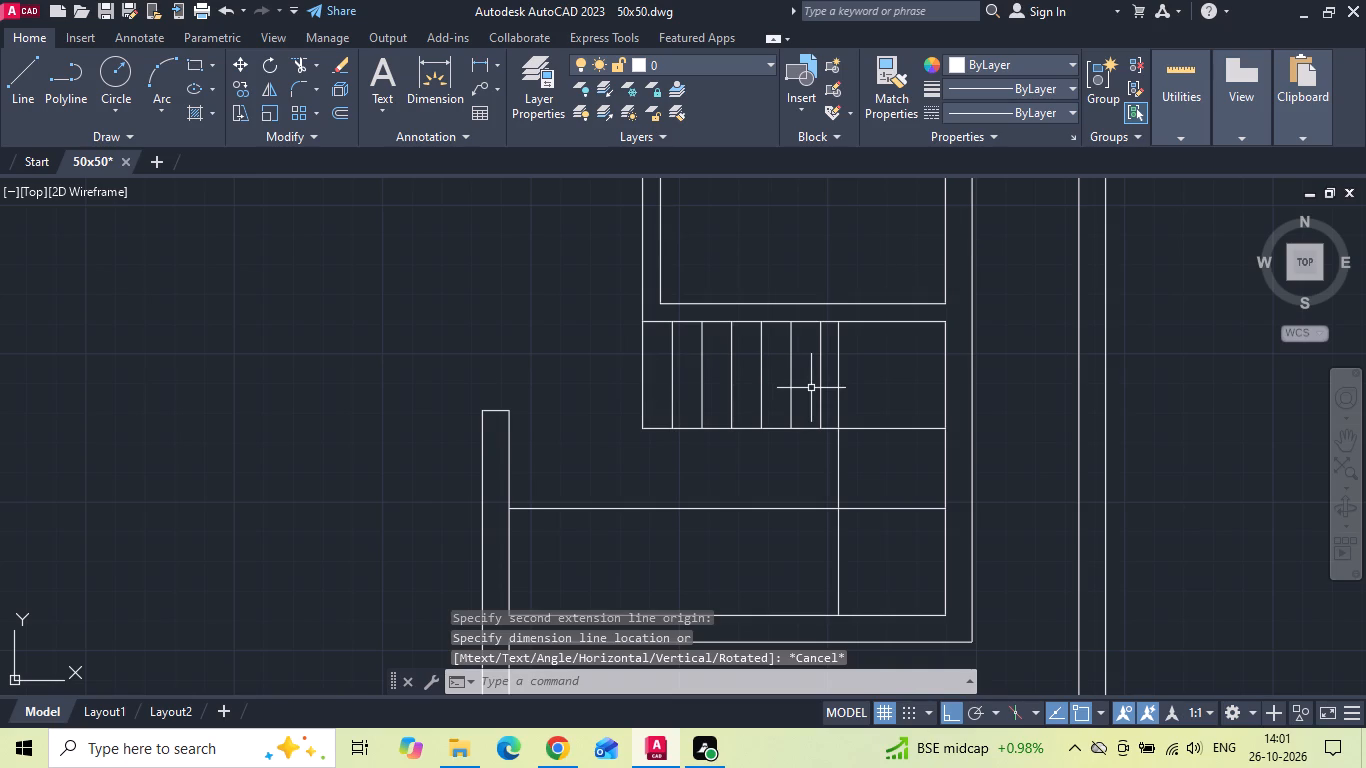
Measure the gap between the last tread line and the offset vertical landing line.
click(483, 64)
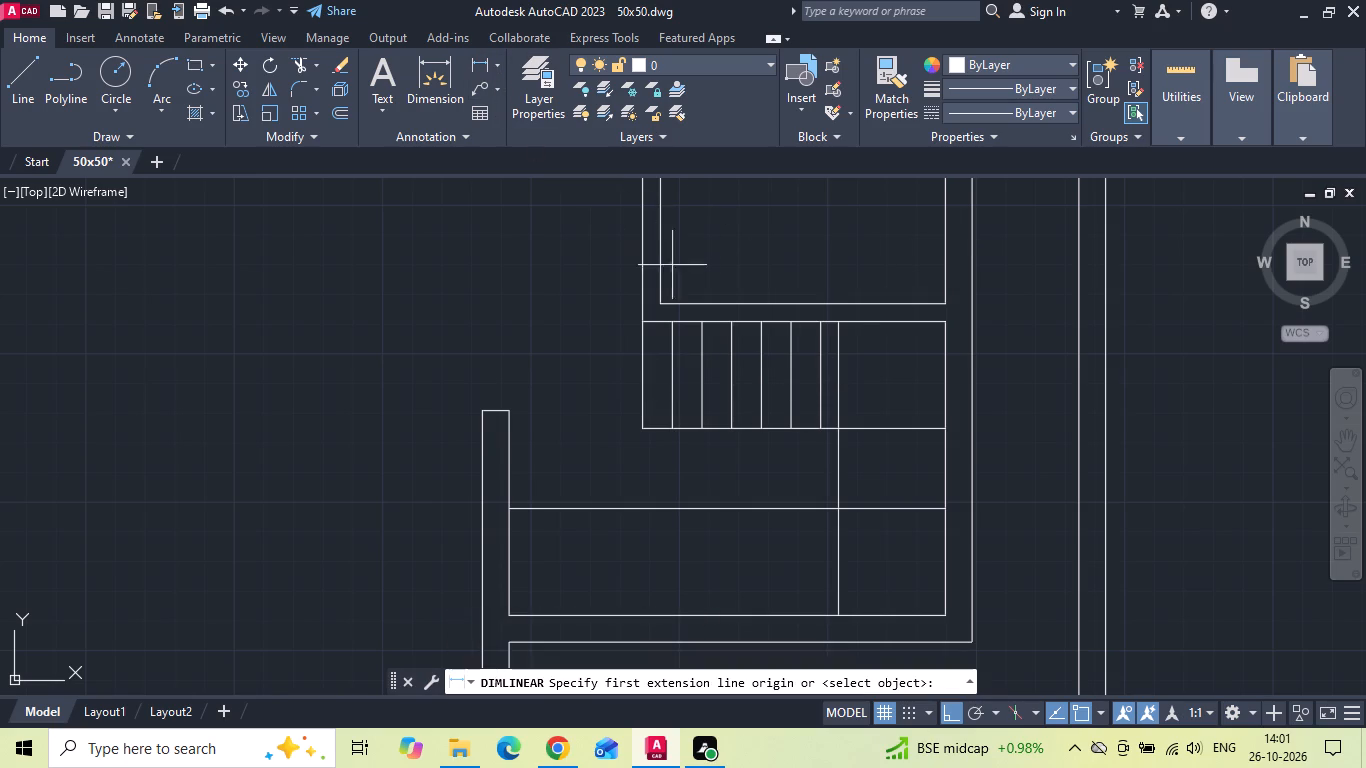
scroll(835, 350, up, 1)
click(838, 361)
click(811, 359)
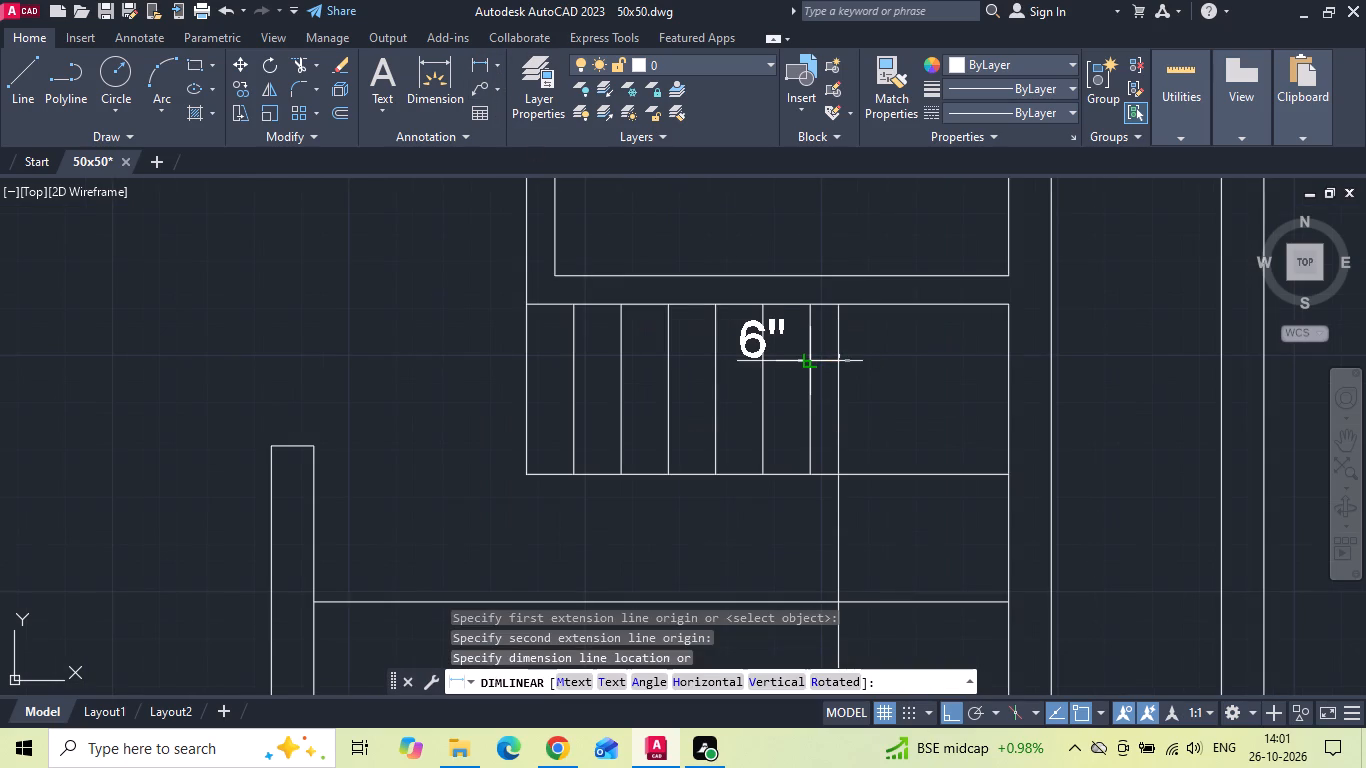
key(Escape)
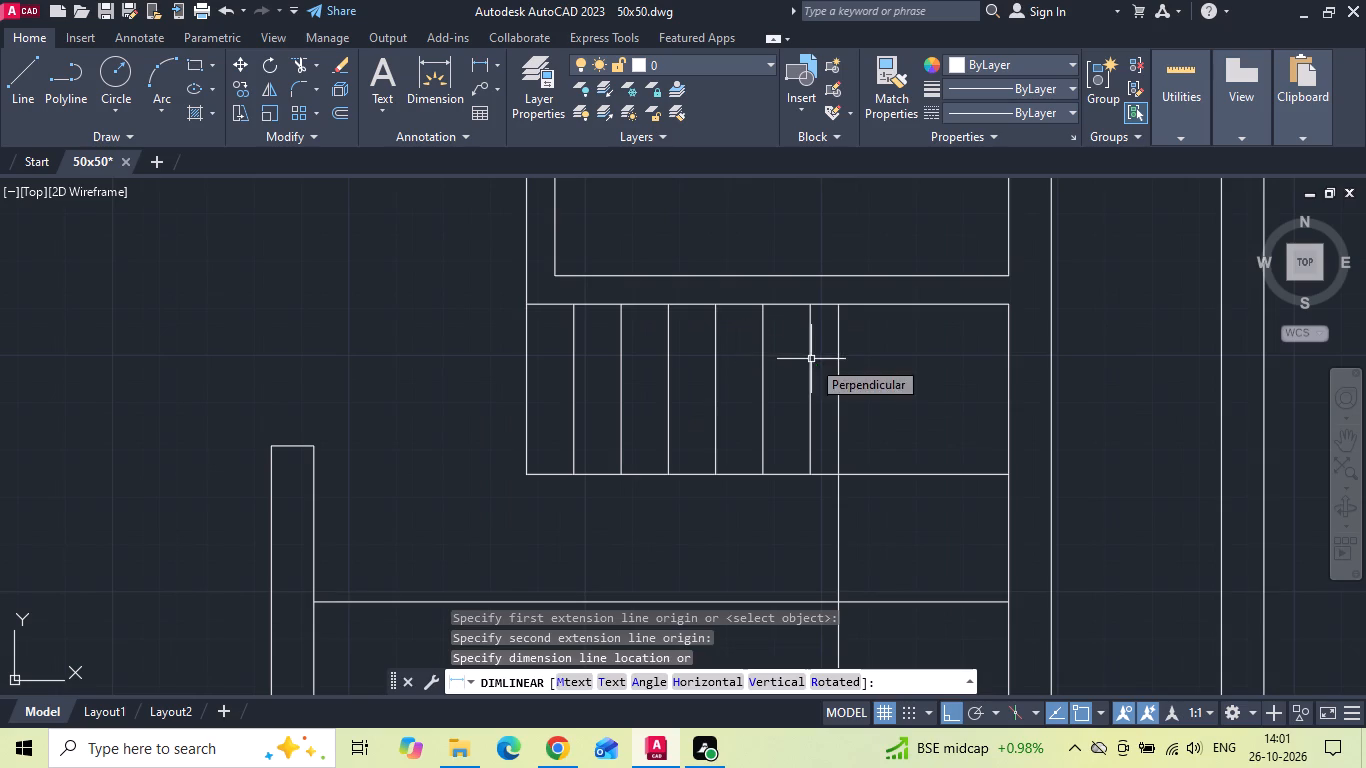
Erase the offset vertical landing line just beyond the last tread of the upper flight.
middle_drag(867, 453, 810, 419)
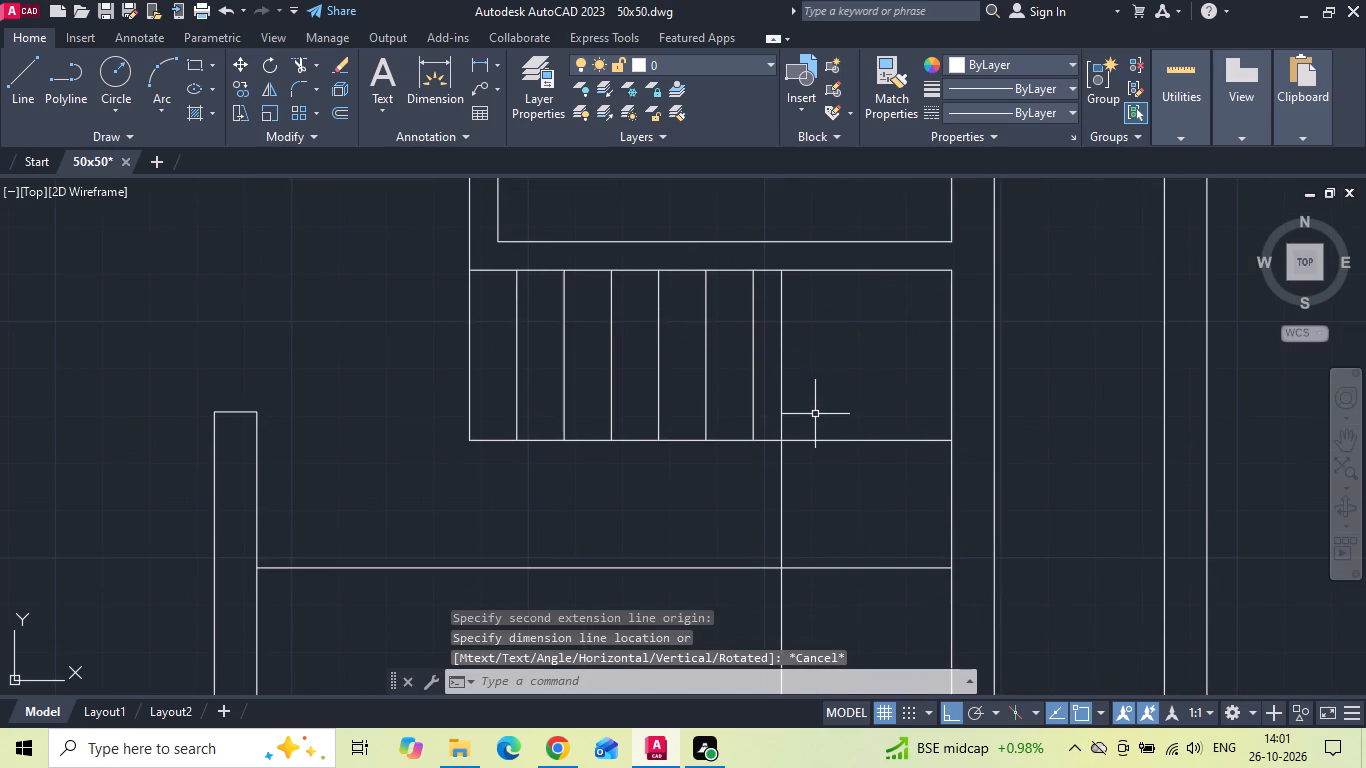
middle_drag(815, 478, 801, 434)
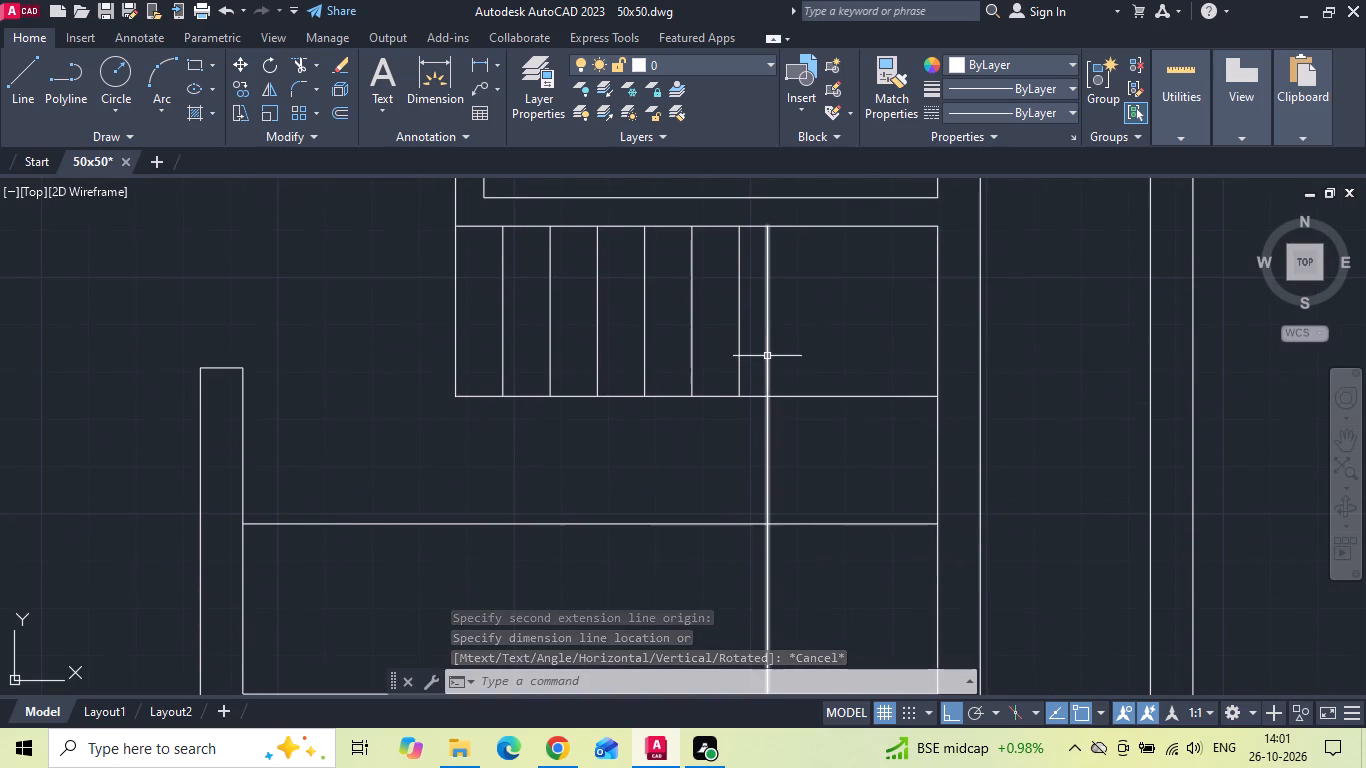
click(768, 353)
key(Delete)
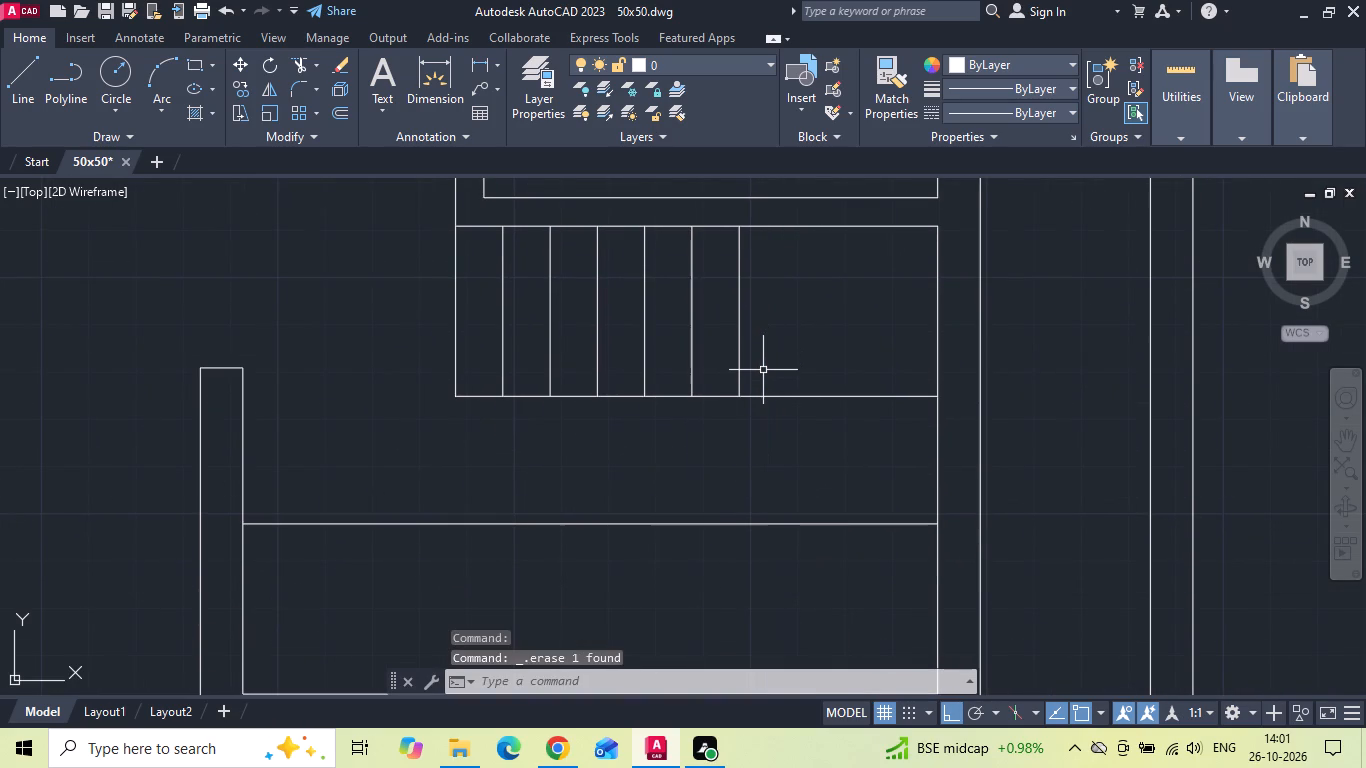
Extend the upper flight's last tread line down to the staircase's bottom wall line.
text(ex)
key(space)
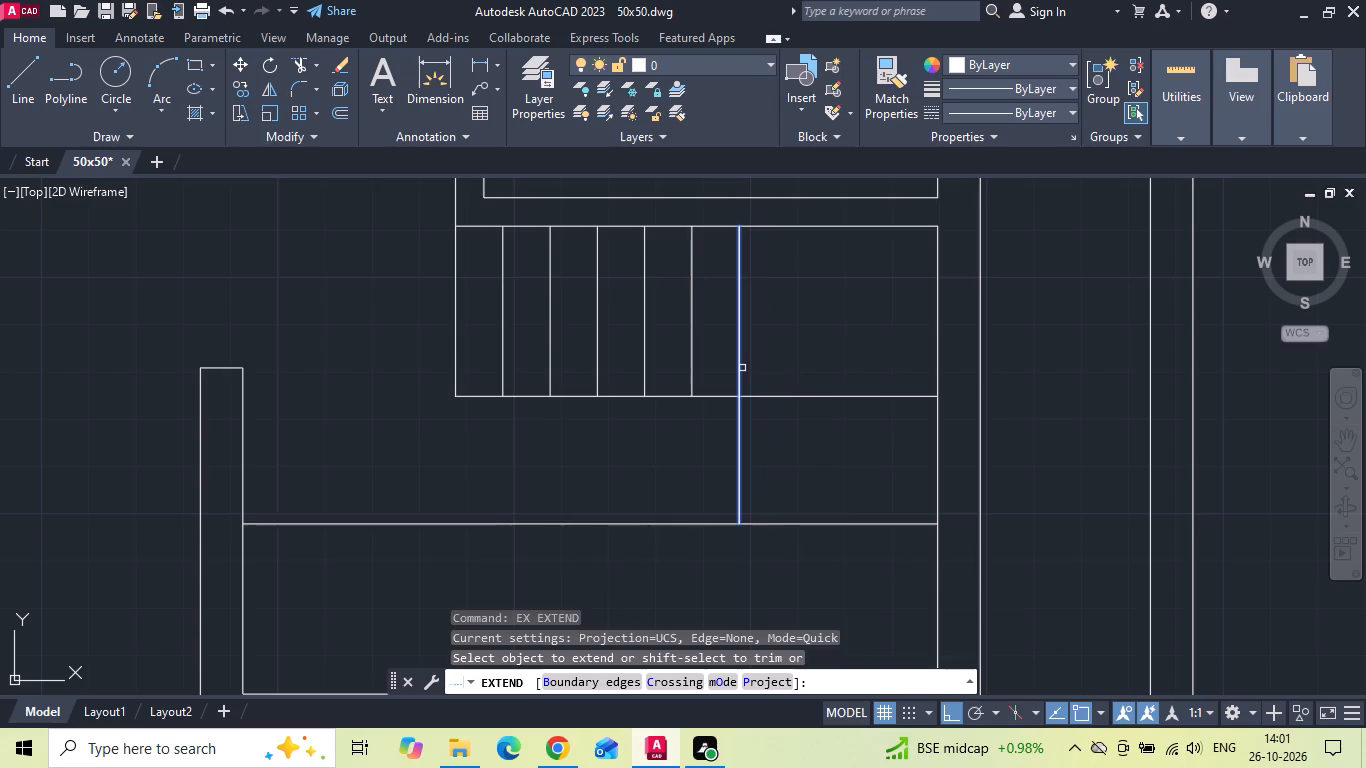
click(742, 368)
click(739, 452)
middle_drag(758, 478, 765, 449)
key(Escape)
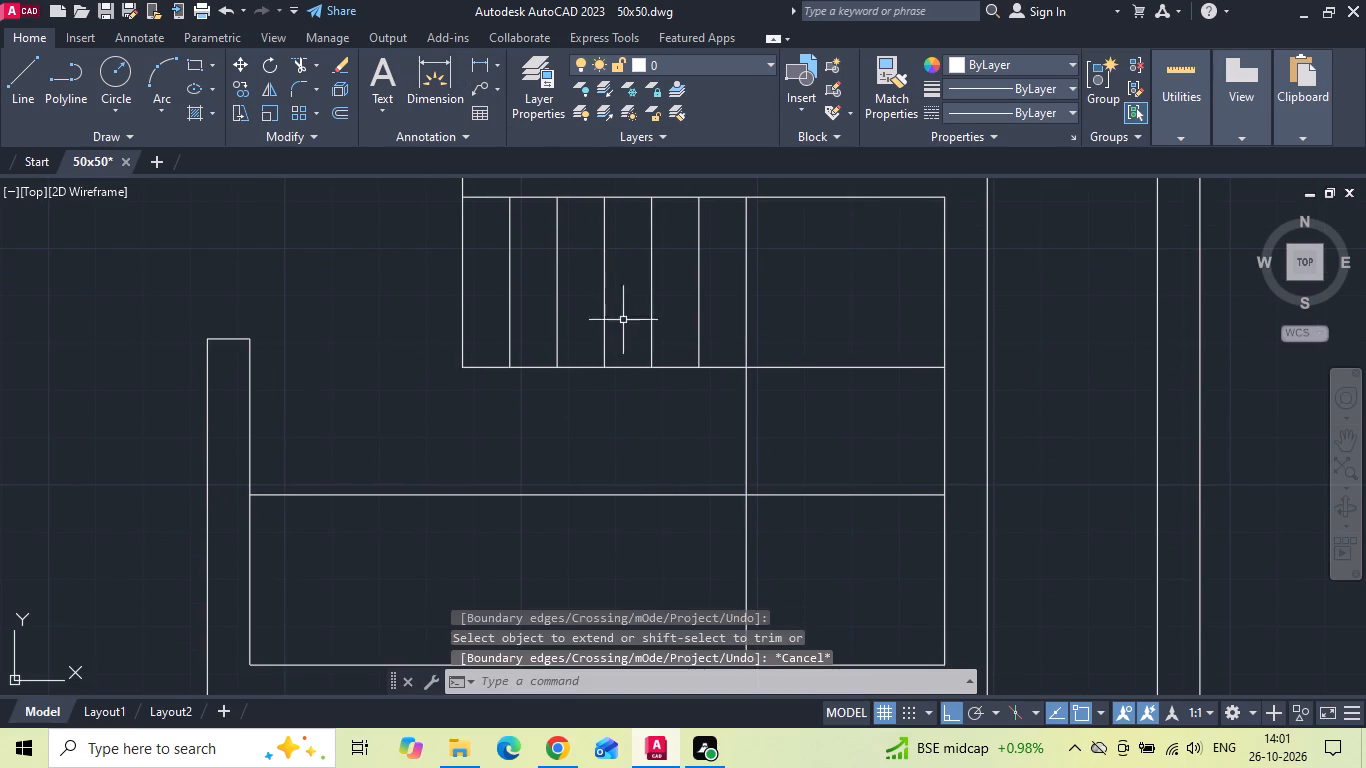
Move the upper flight's lower edge line 6" down.
drag(626, 362, 627, 377)
click(622, 387)
right_click(621, 388)
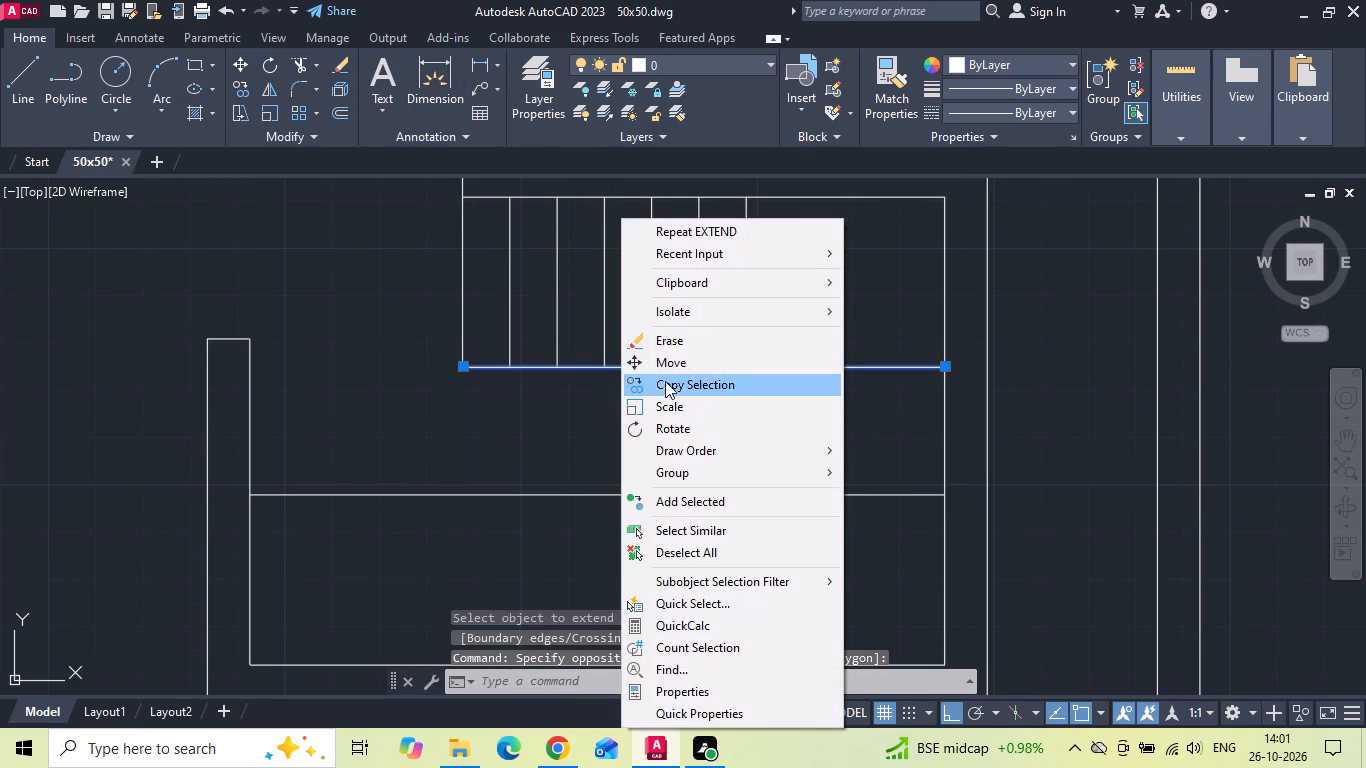
click(666, 367)
drag(662, 392, 660, 417)
key(6)
key(space)
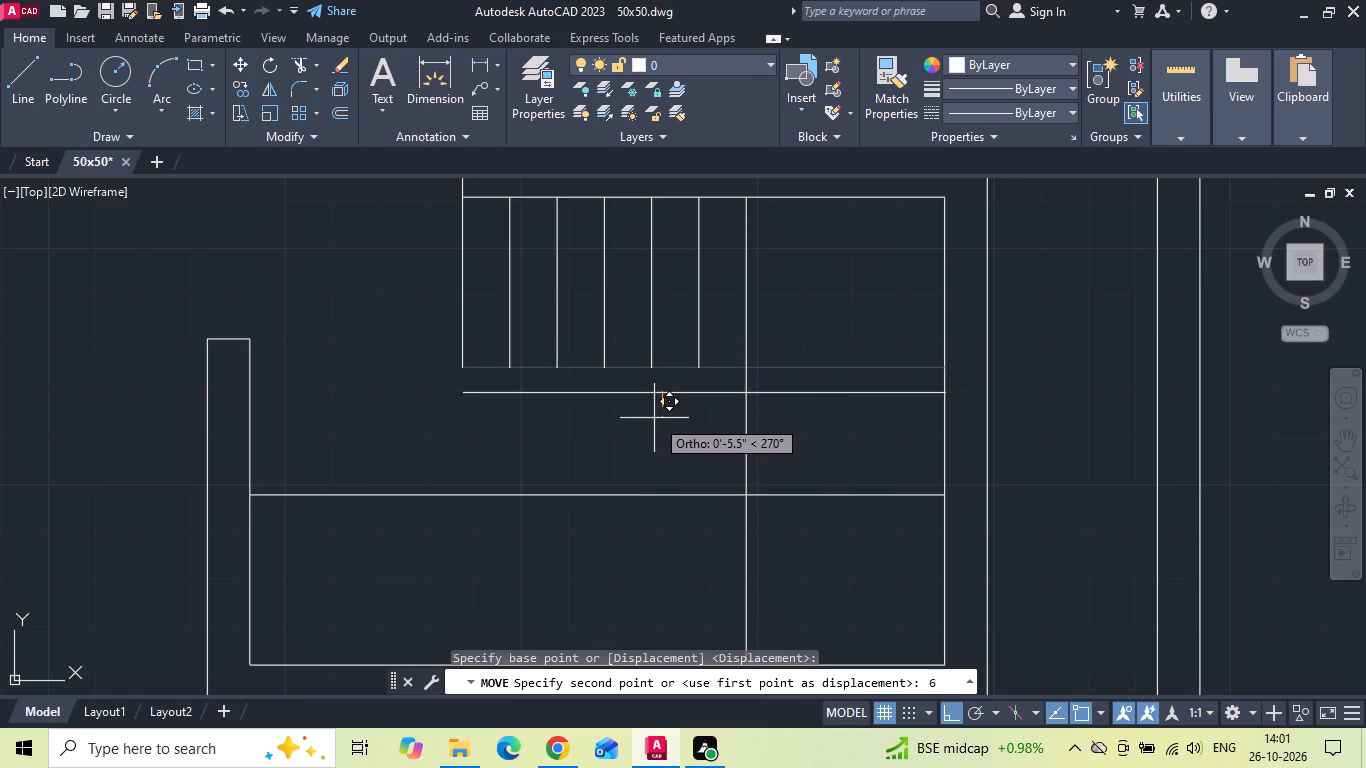
Move the lower flight's upper edge line 6" up.
click(572, 500)
click(508, 472)
right_click(508, 472)
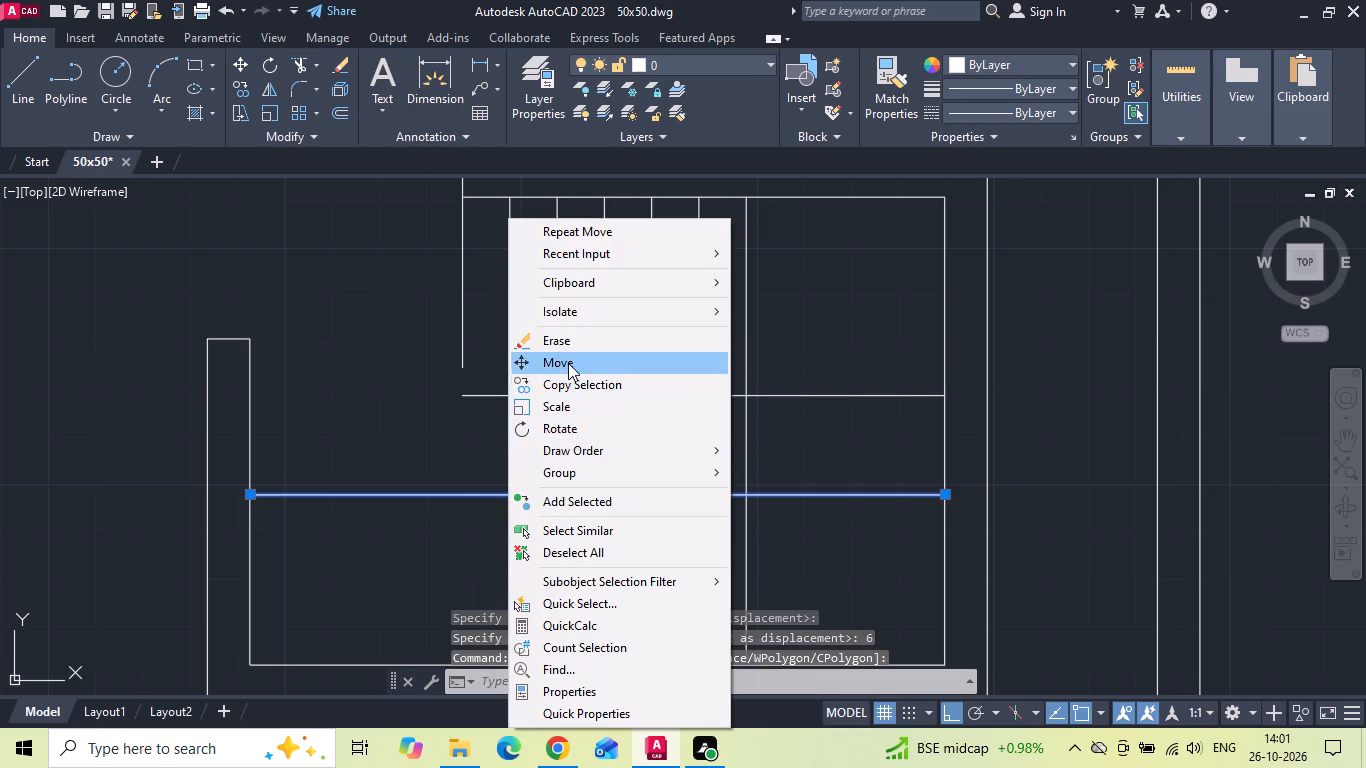
click(568, 363)
click(594, 447)
text(6)
key(space)
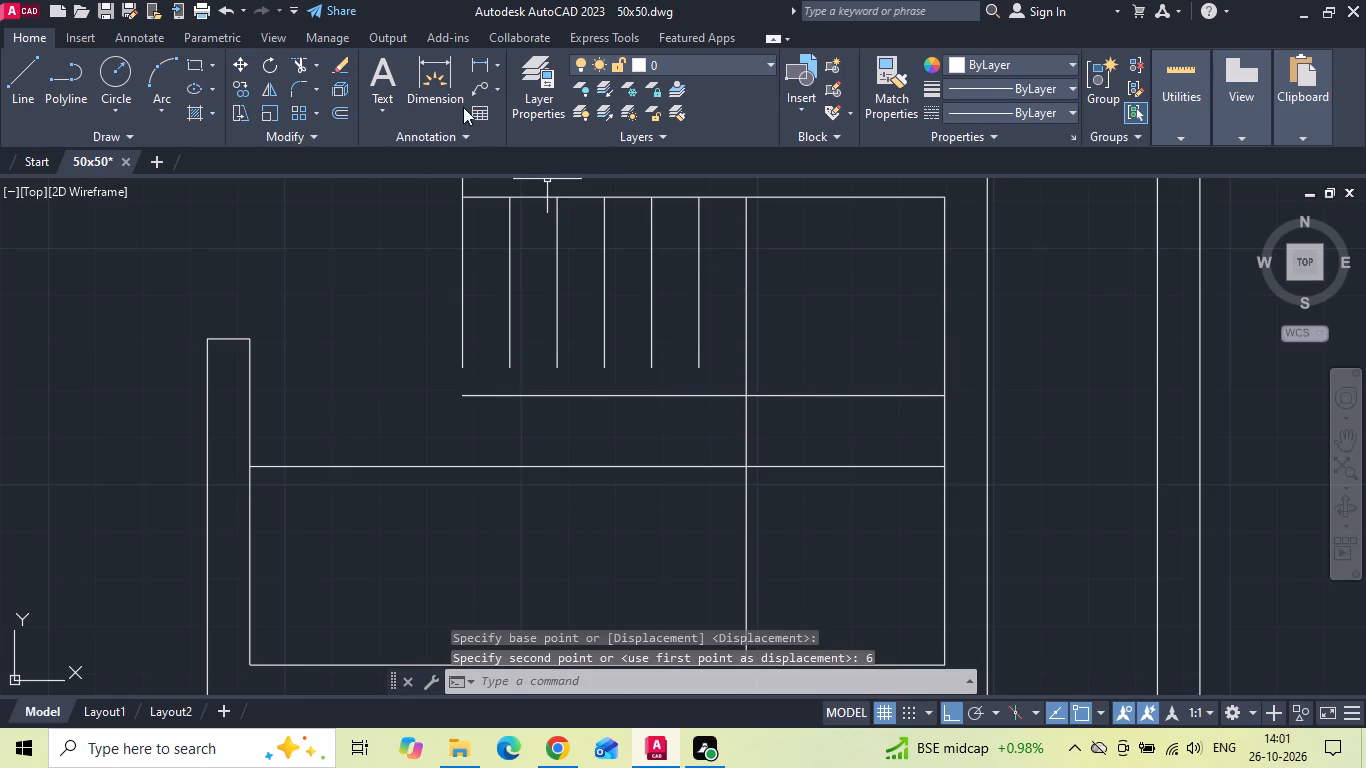
Measure the gap between the two moved horizontal flight lines.
click(487, 75)
click(835, 399)
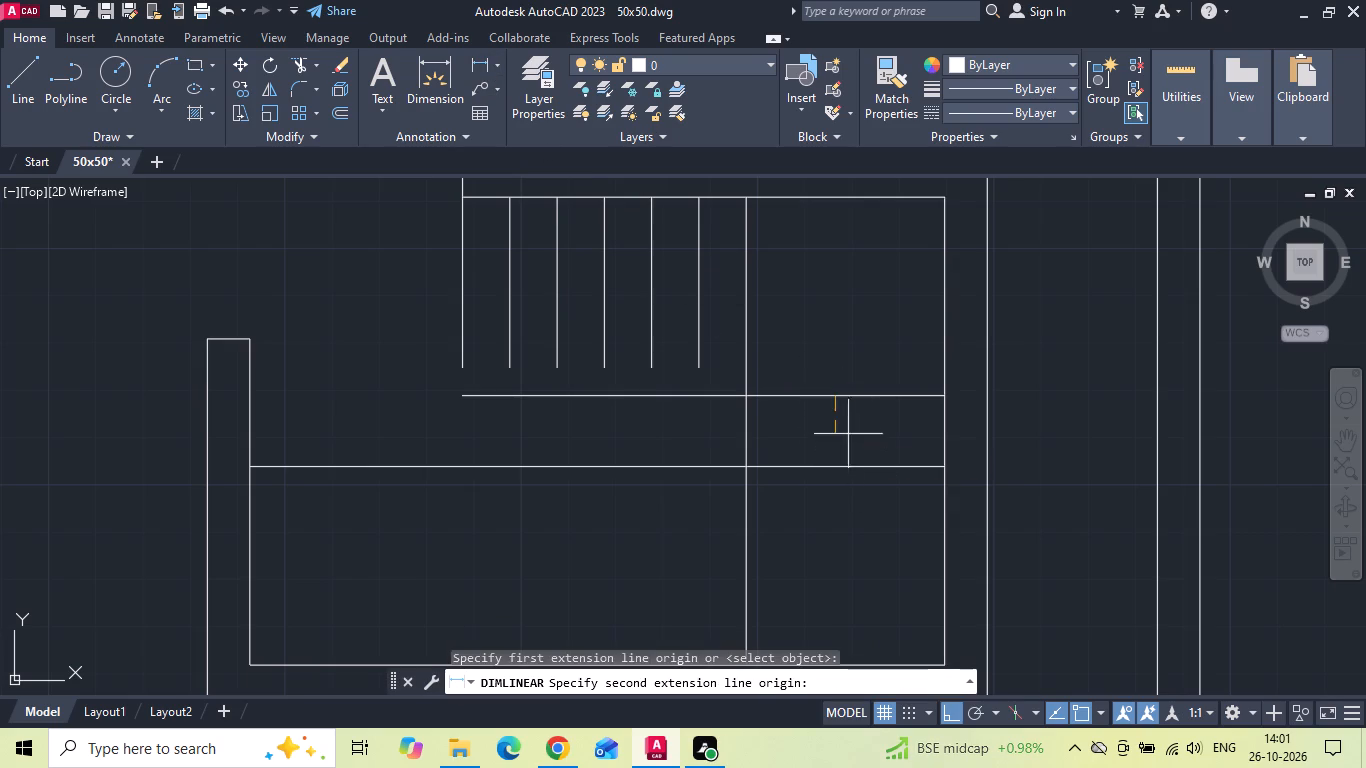
click(840, 459)
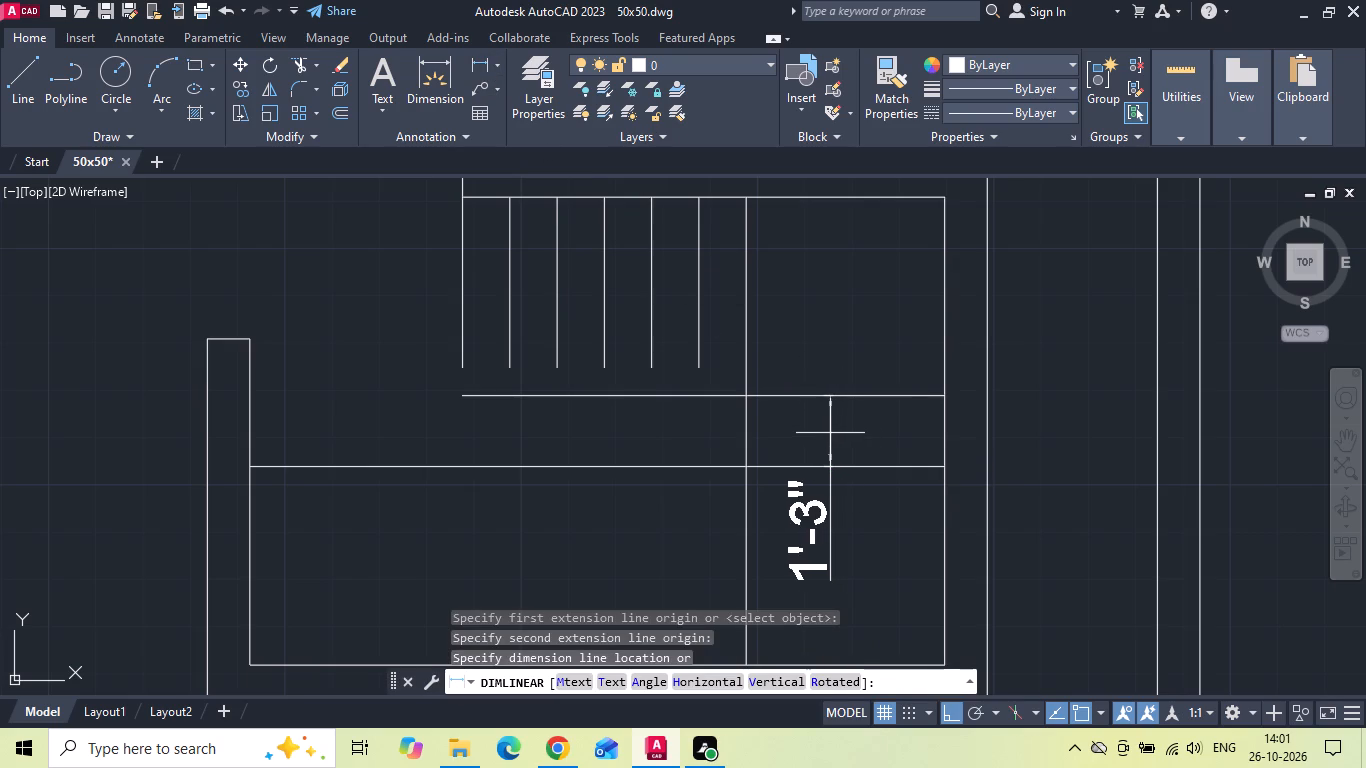
key(Escape)
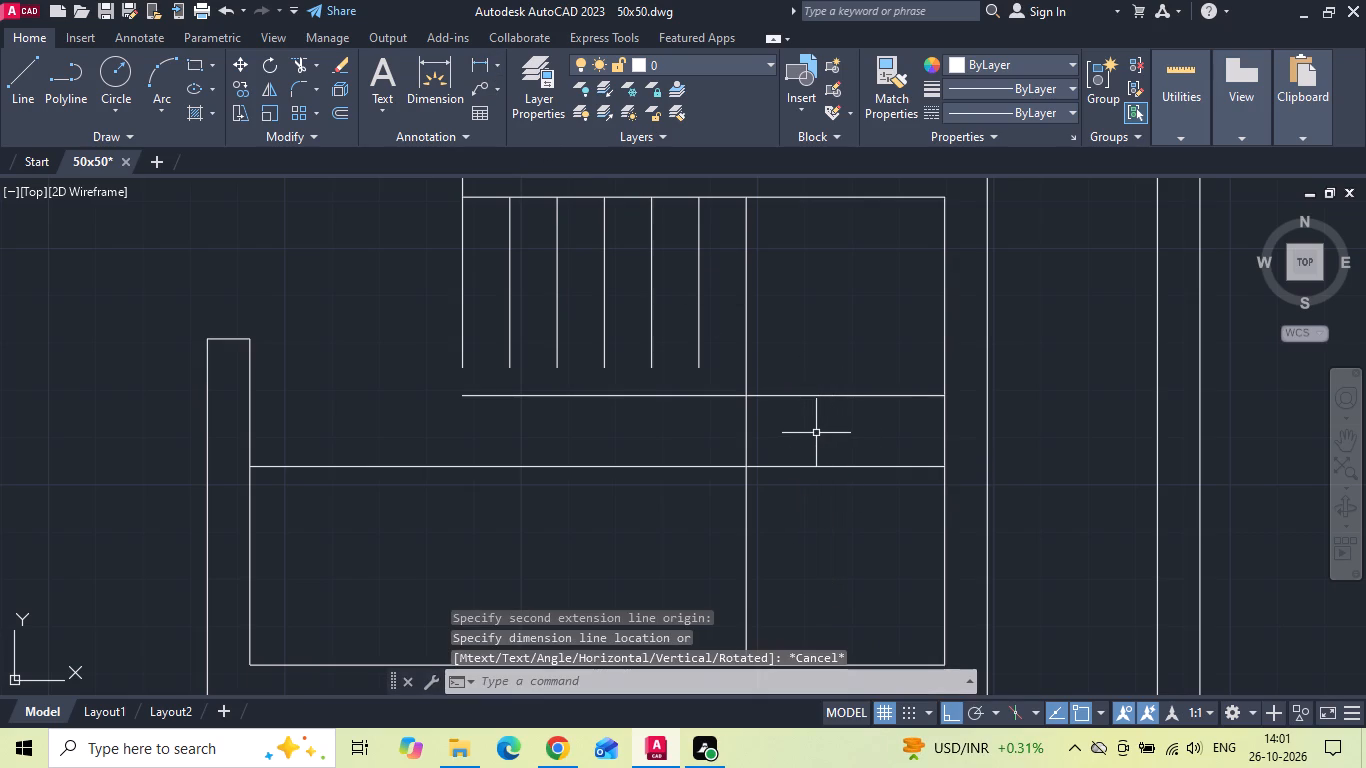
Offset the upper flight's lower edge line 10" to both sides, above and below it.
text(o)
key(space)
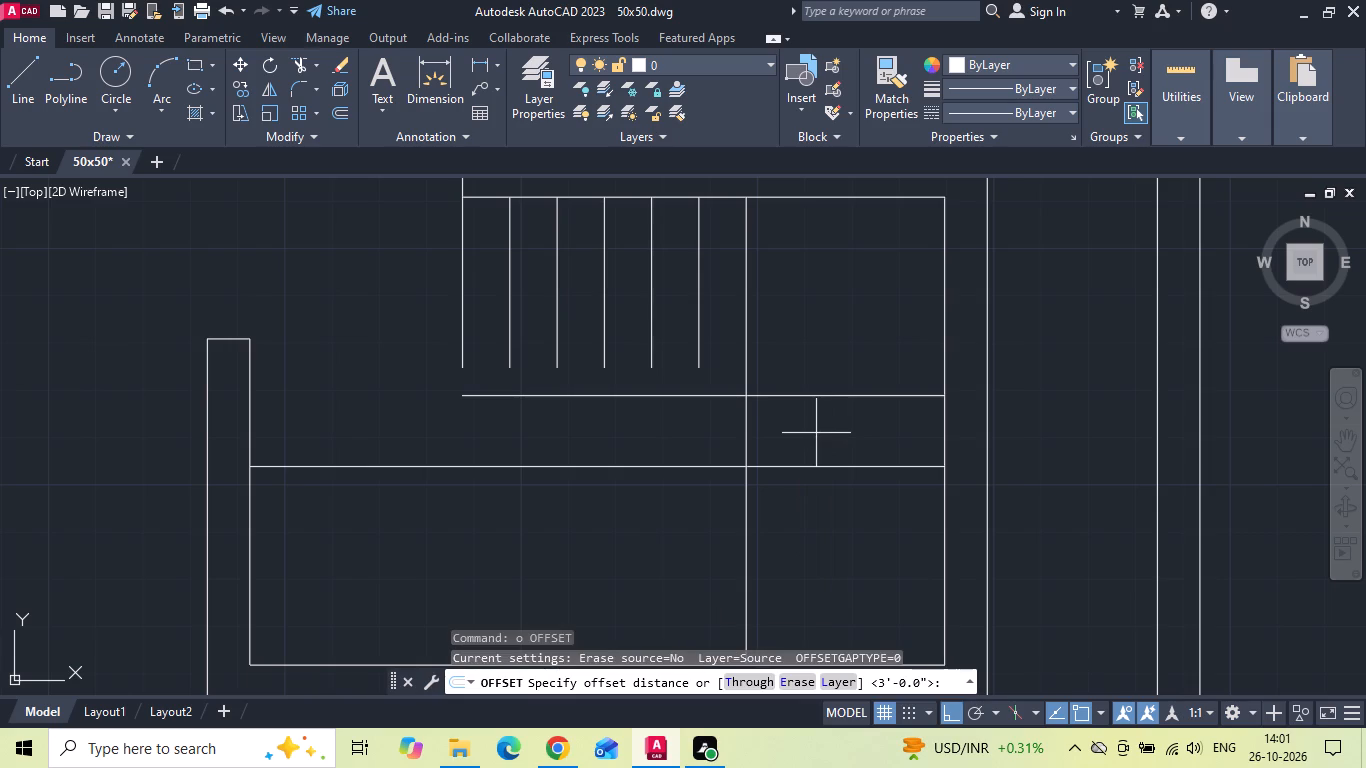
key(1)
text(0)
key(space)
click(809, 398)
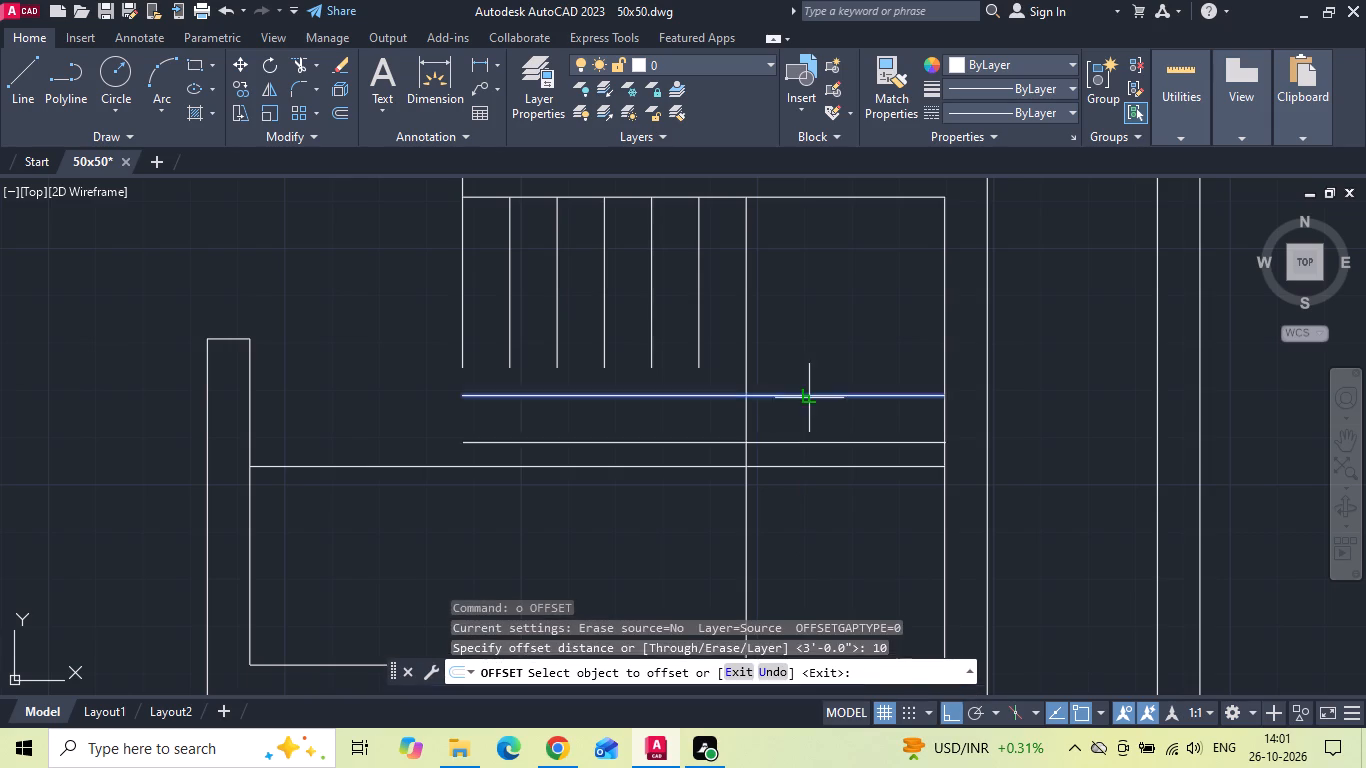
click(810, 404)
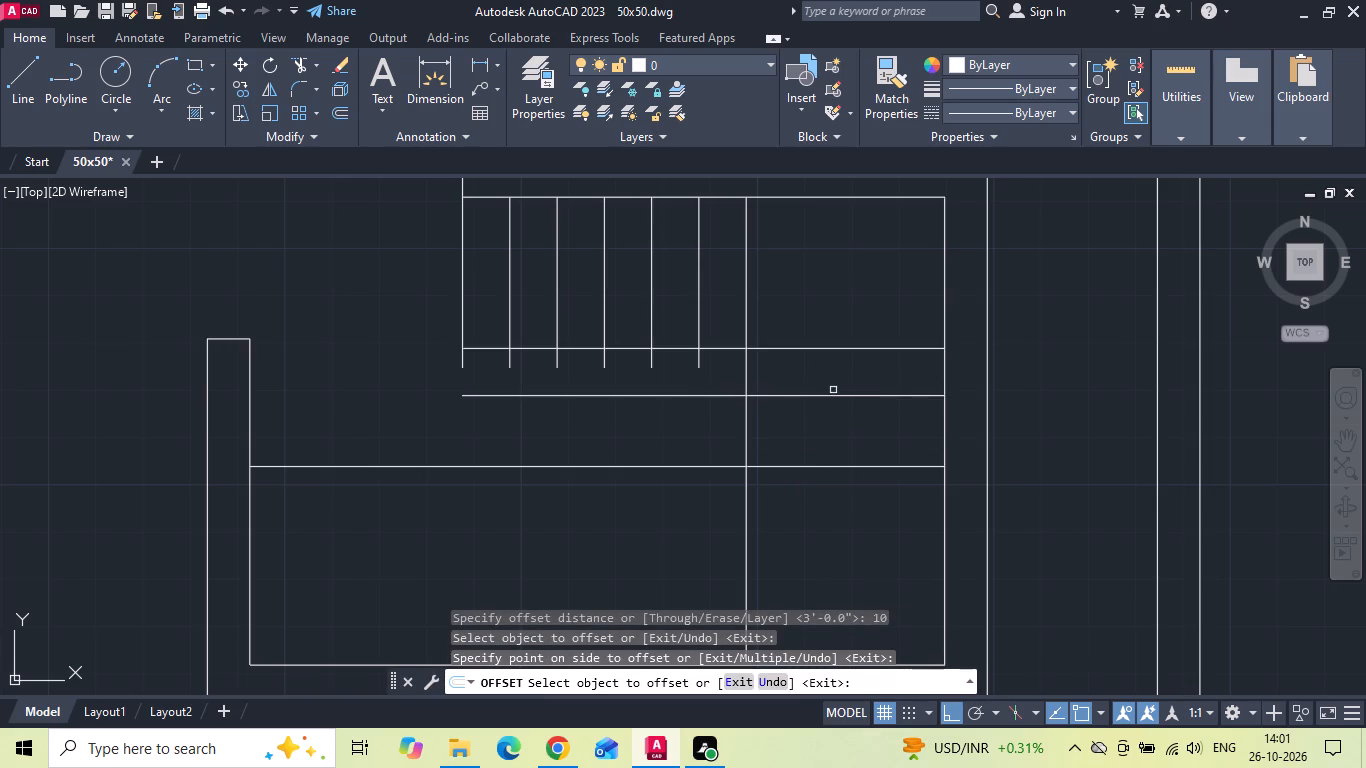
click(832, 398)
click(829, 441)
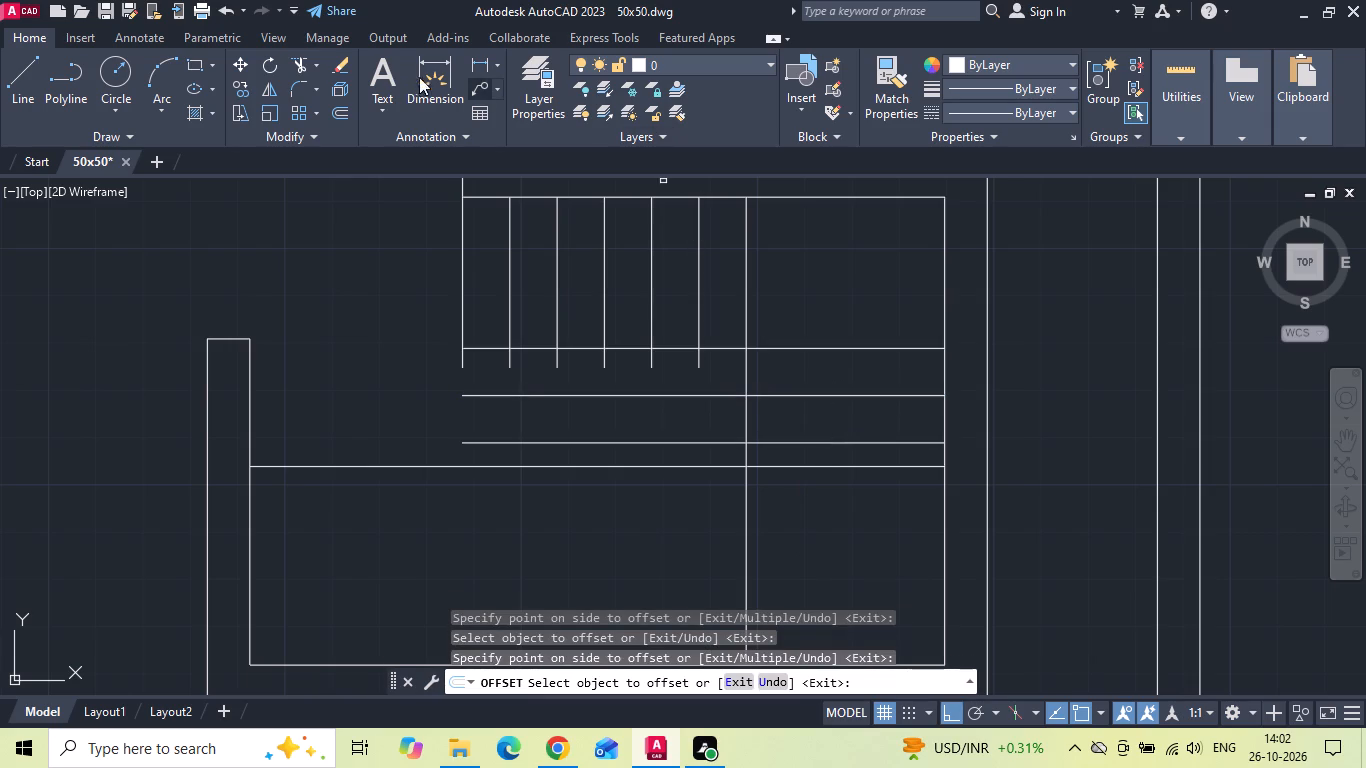
Measure the gap between the lower offset line and the lower flight's upper edge line.
click(474, 64)
click(816, 438)
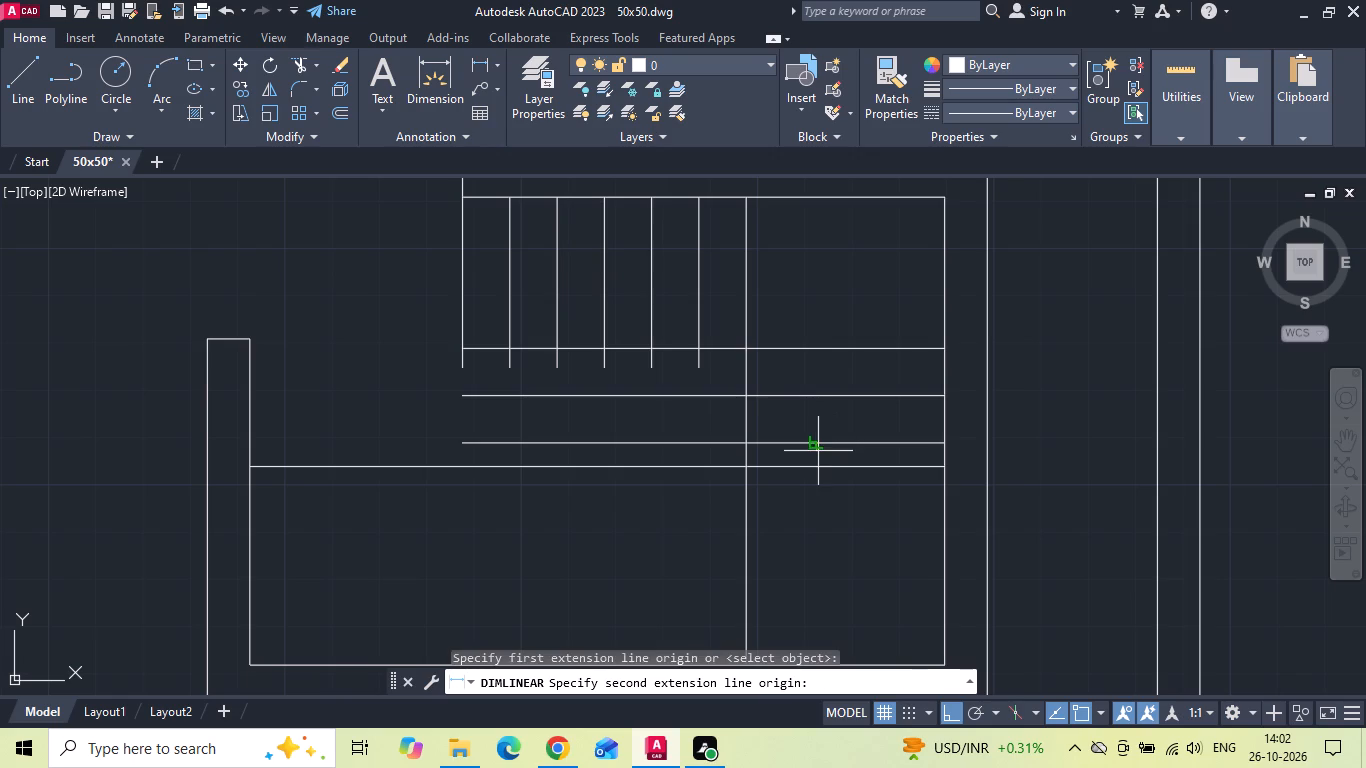
click(817, 465)
key(Escape)
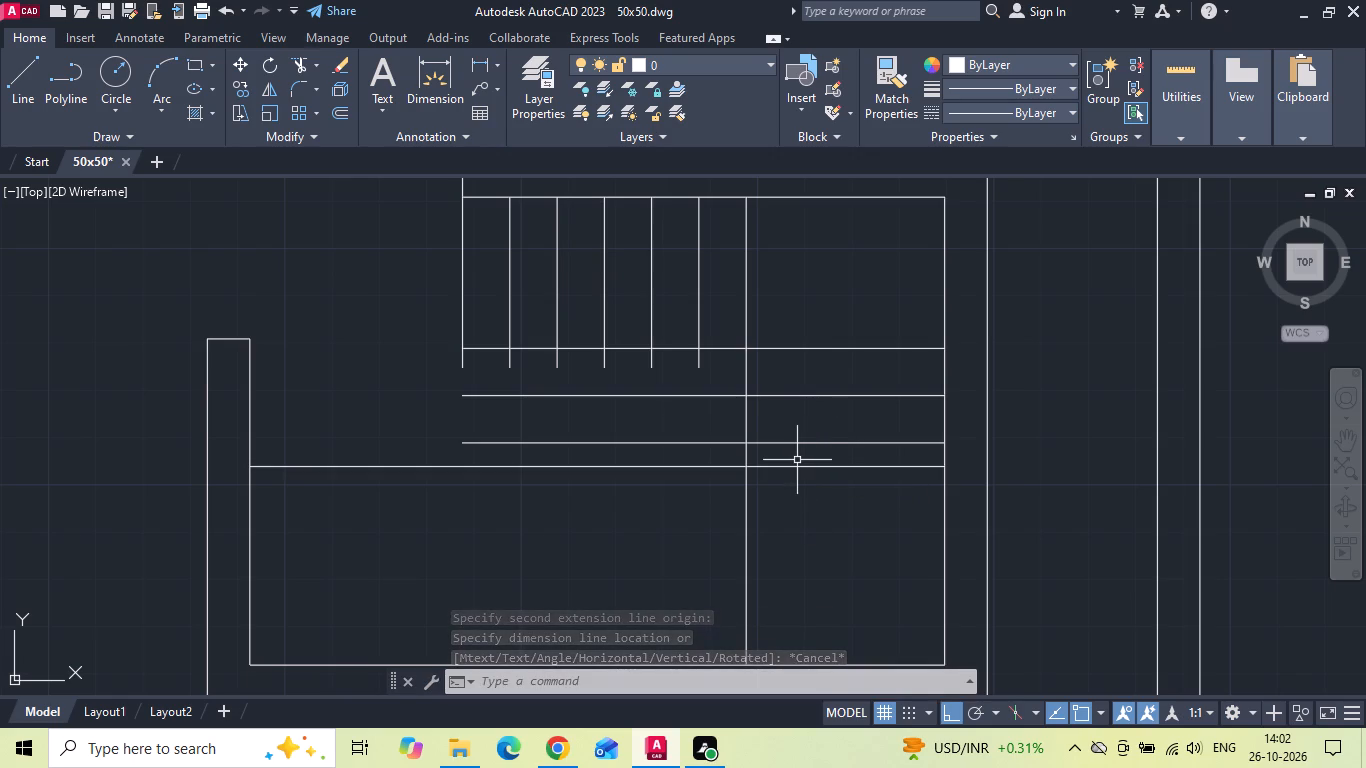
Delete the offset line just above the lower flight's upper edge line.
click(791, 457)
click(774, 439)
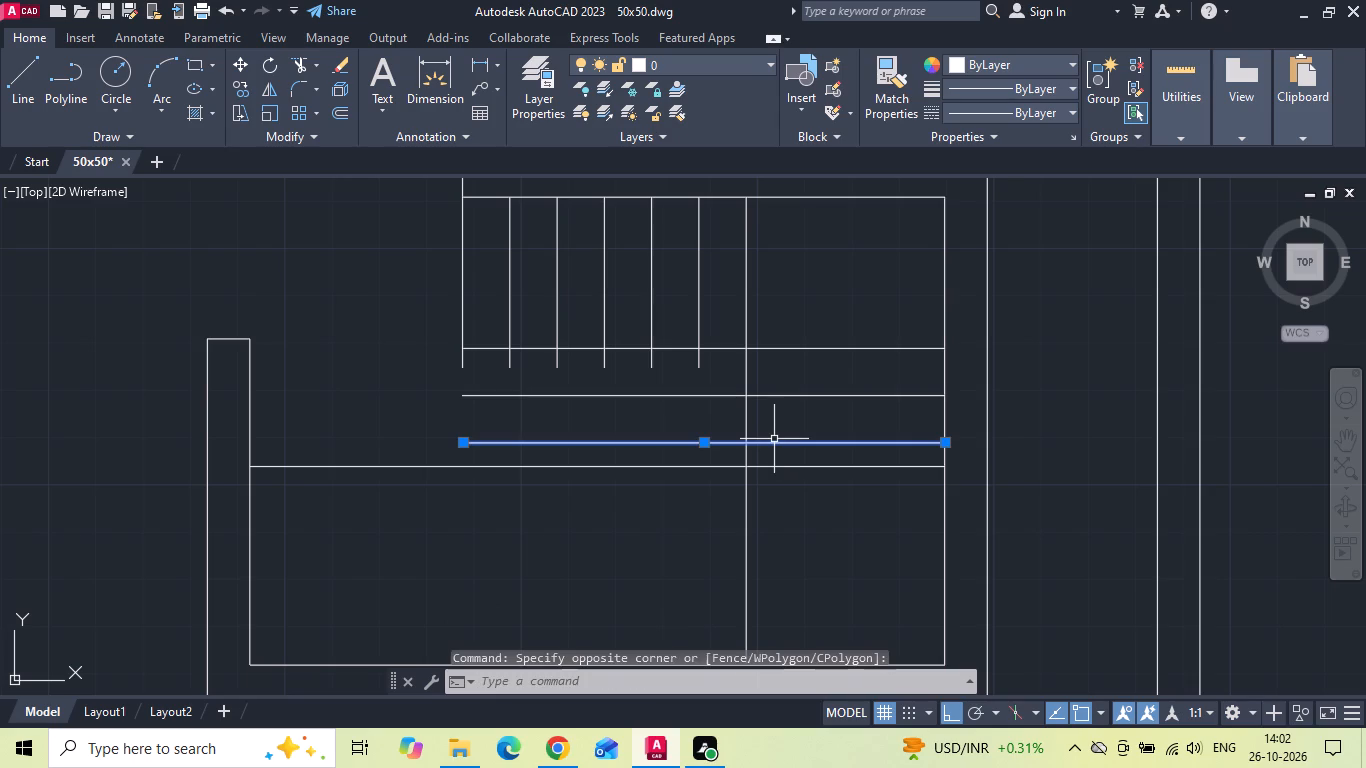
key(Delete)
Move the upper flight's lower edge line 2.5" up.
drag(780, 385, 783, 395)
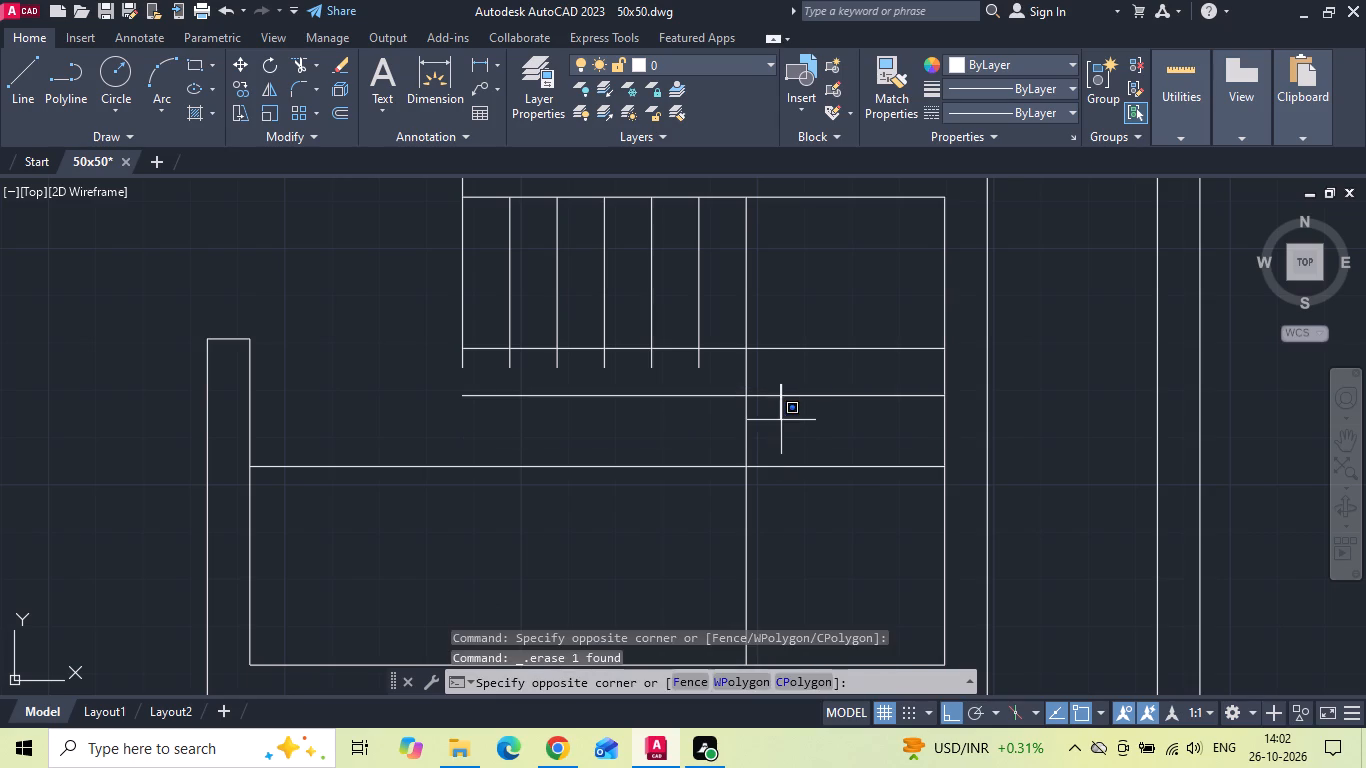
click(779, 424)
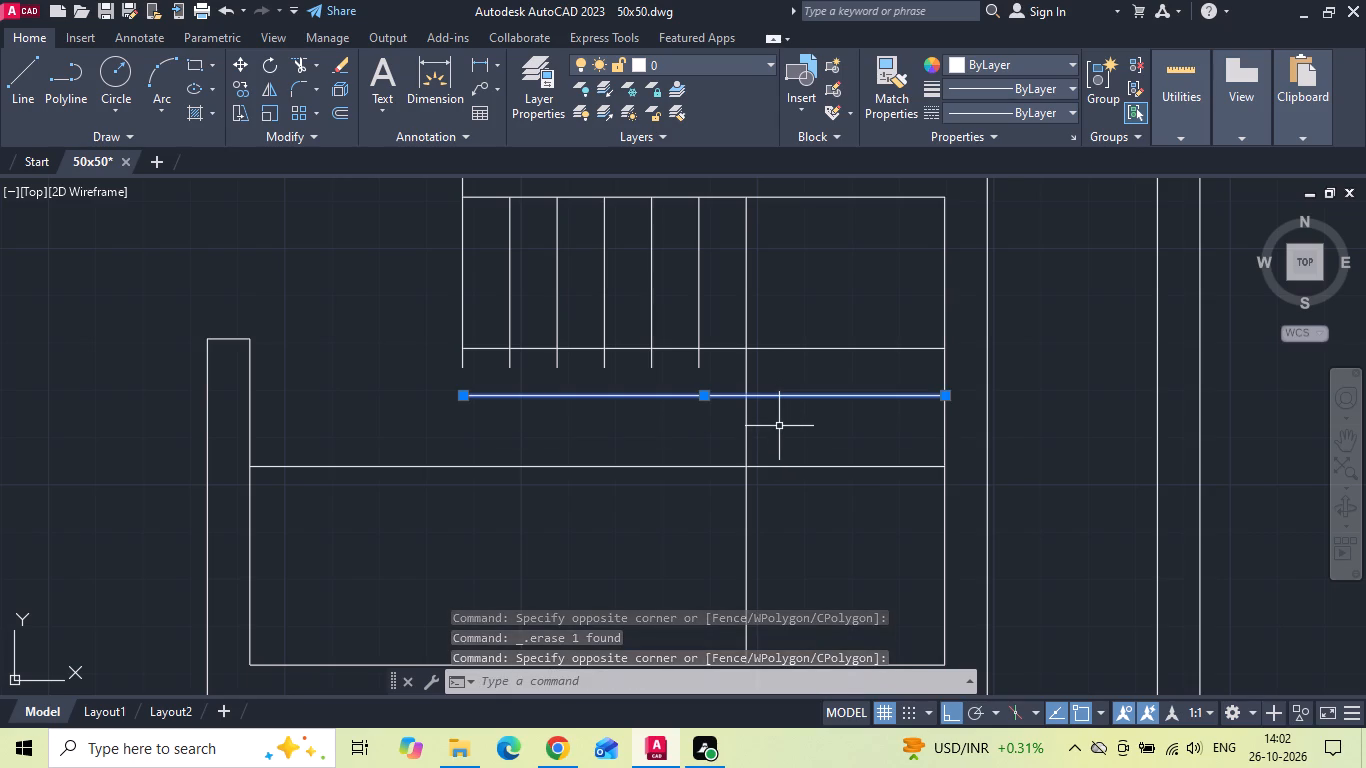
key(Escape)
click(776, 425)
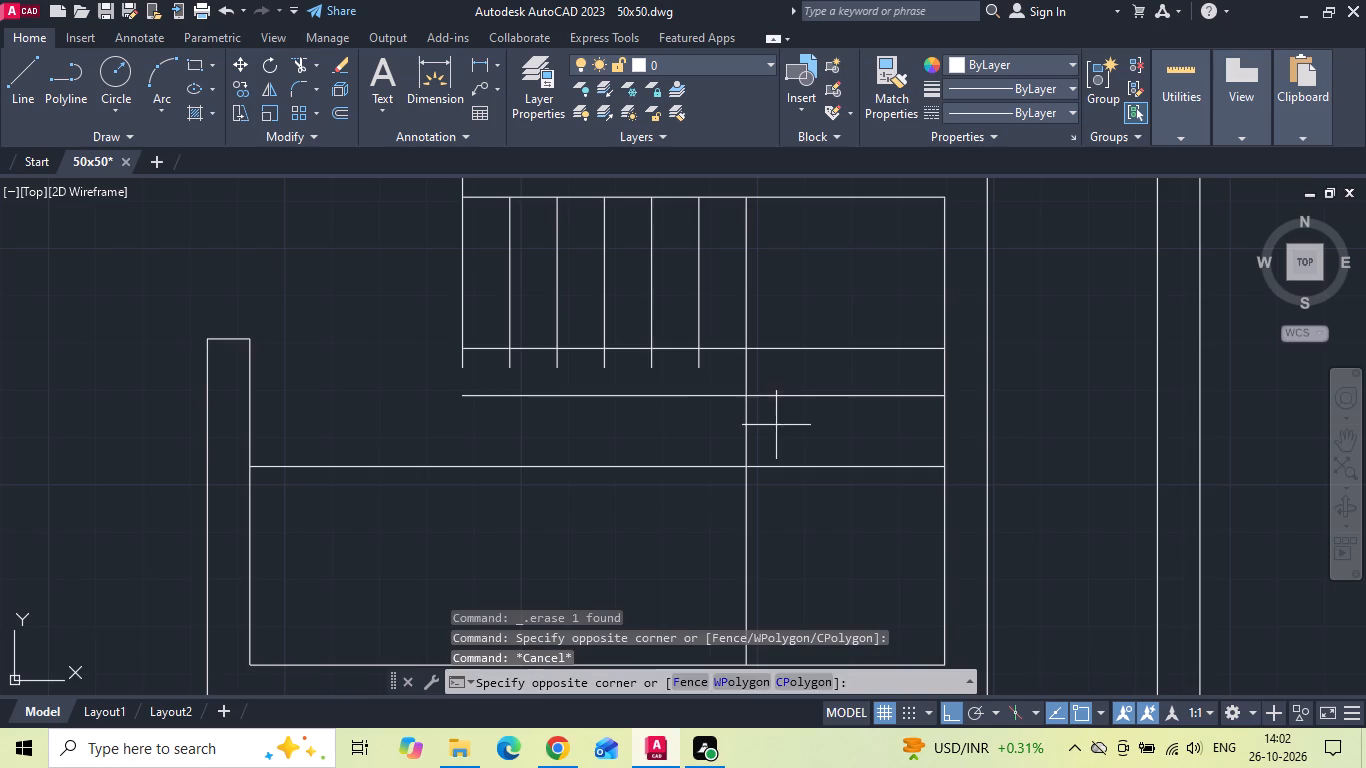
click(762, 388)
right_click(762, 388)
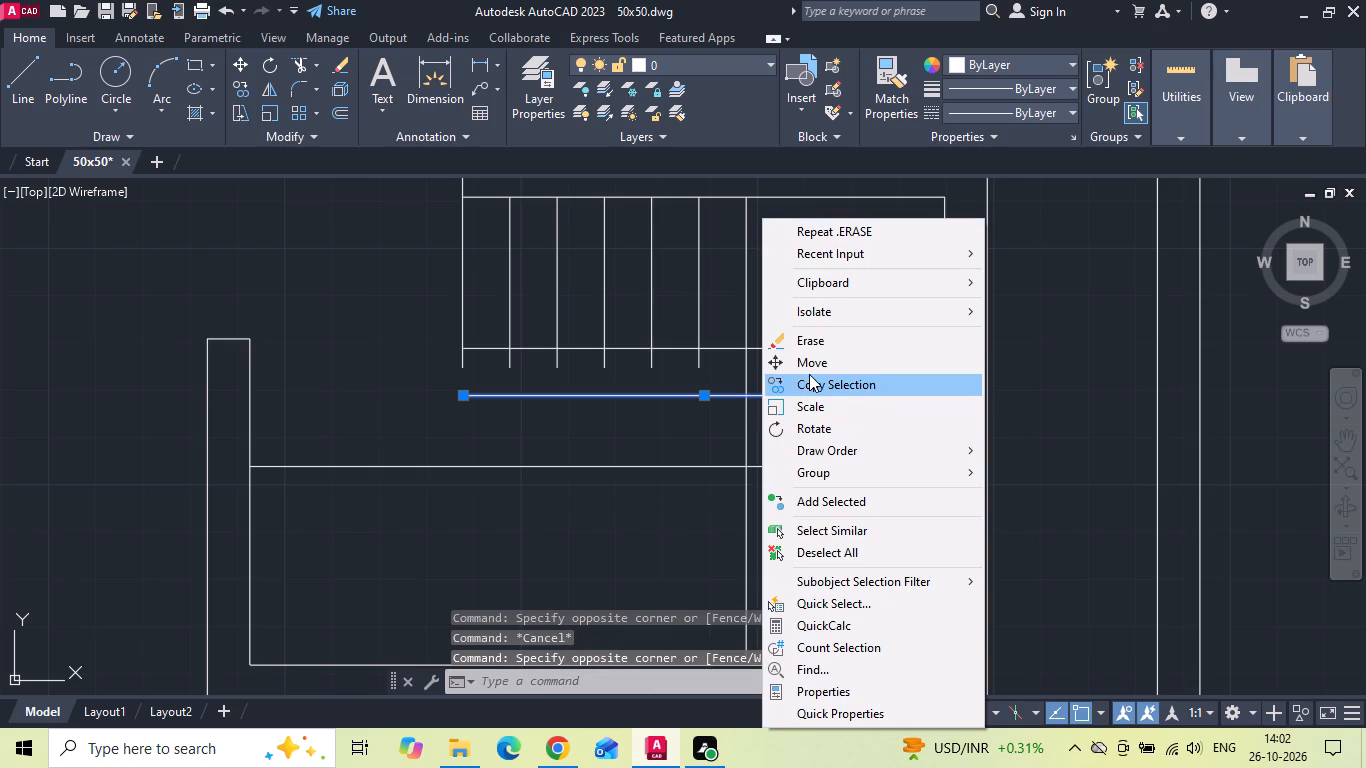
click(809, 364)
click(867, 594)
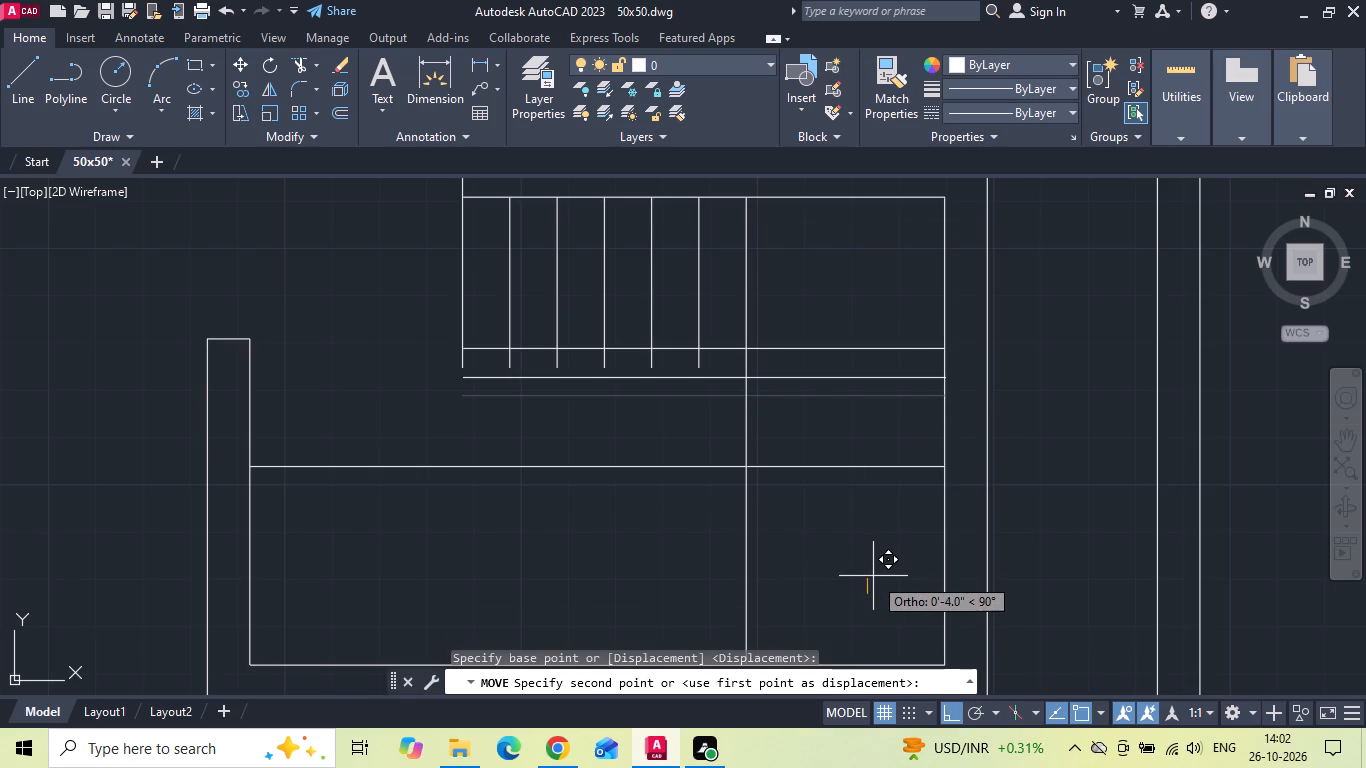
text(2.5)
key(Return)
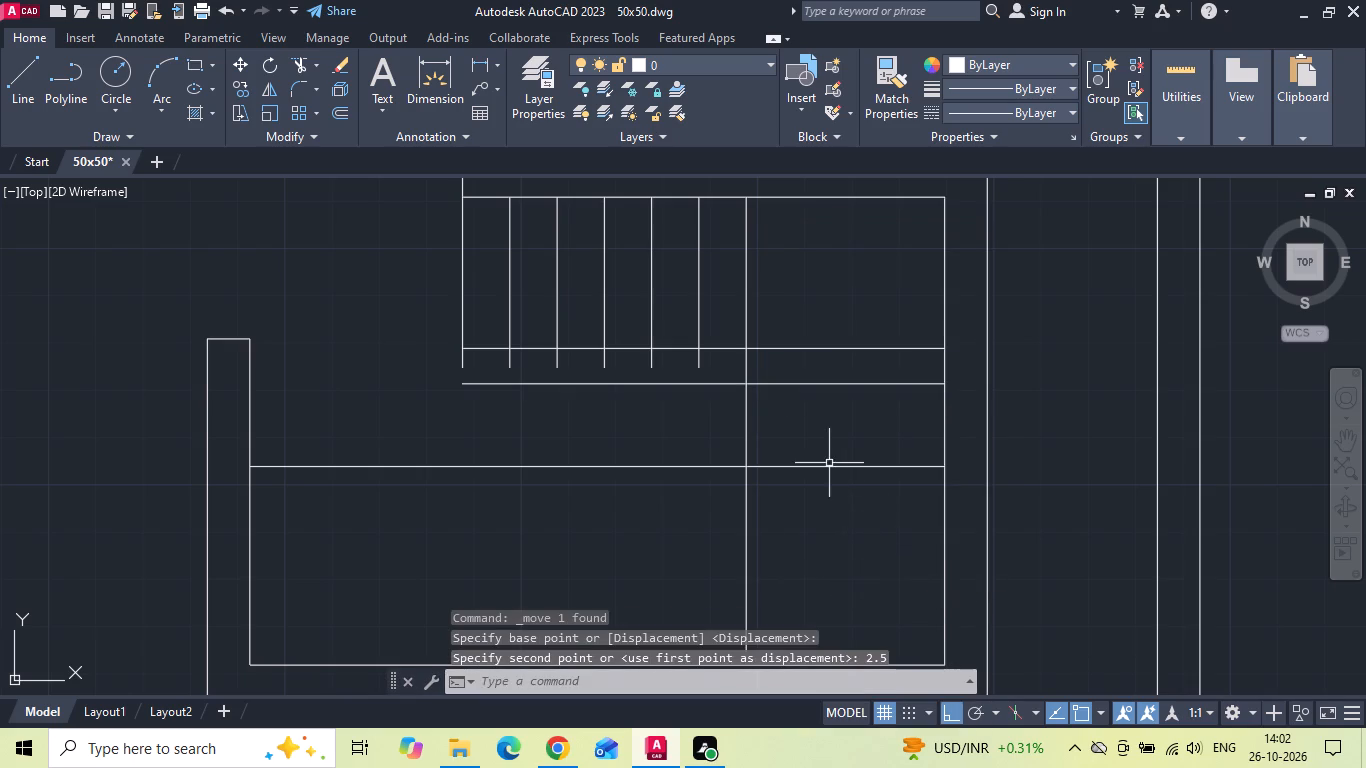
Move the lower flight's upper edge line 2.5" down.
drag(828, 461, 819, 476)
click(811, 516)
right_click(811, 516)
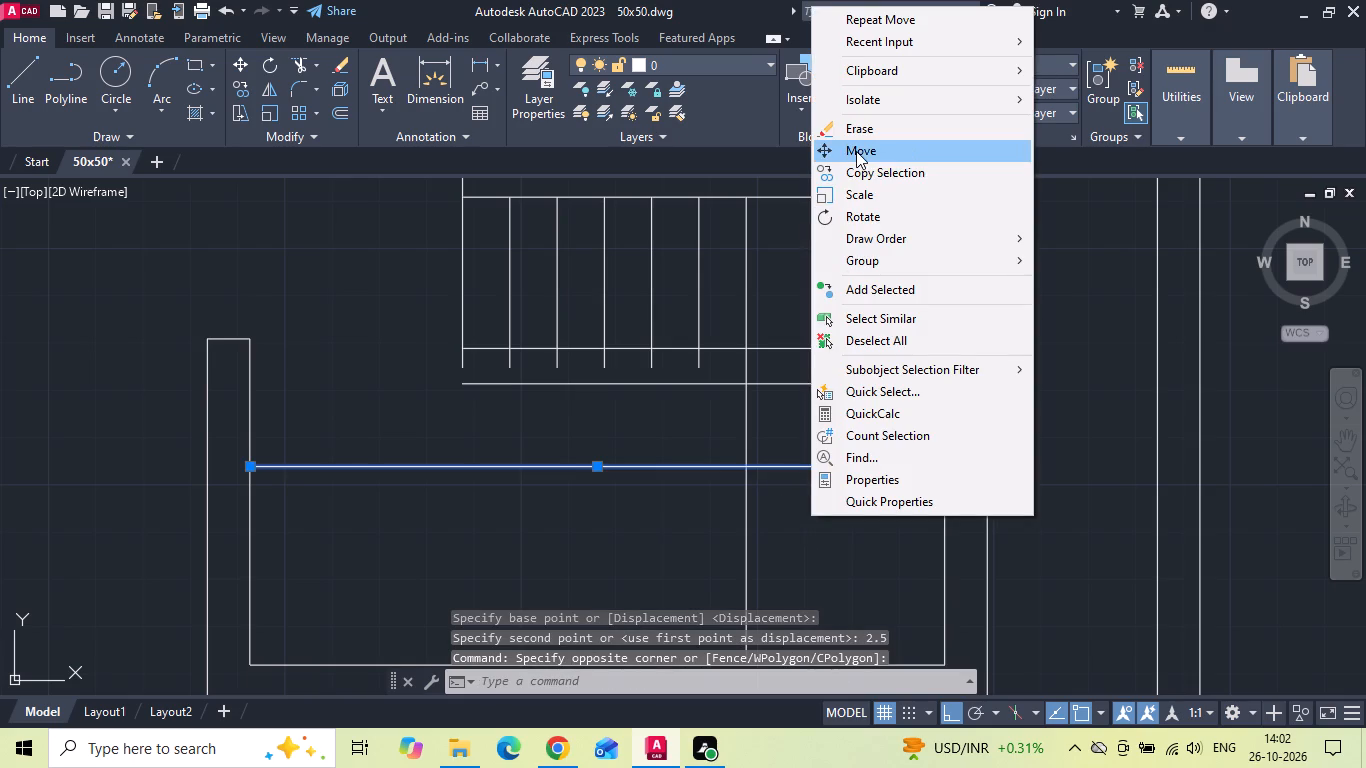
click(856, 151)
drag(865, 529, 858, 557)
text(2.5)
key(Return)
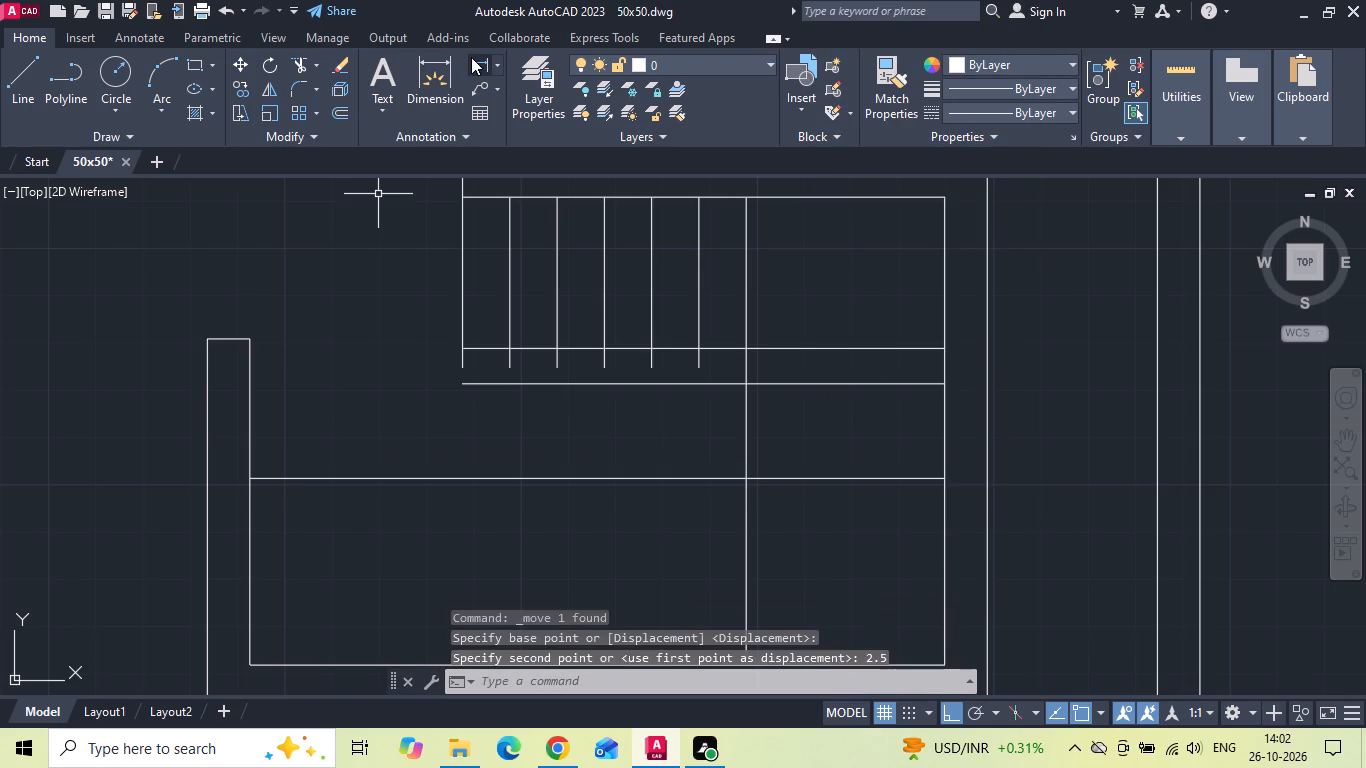
Measure the upper flight's width from its moved lower edge line to the staircase's top wall line.
click(482, 64)
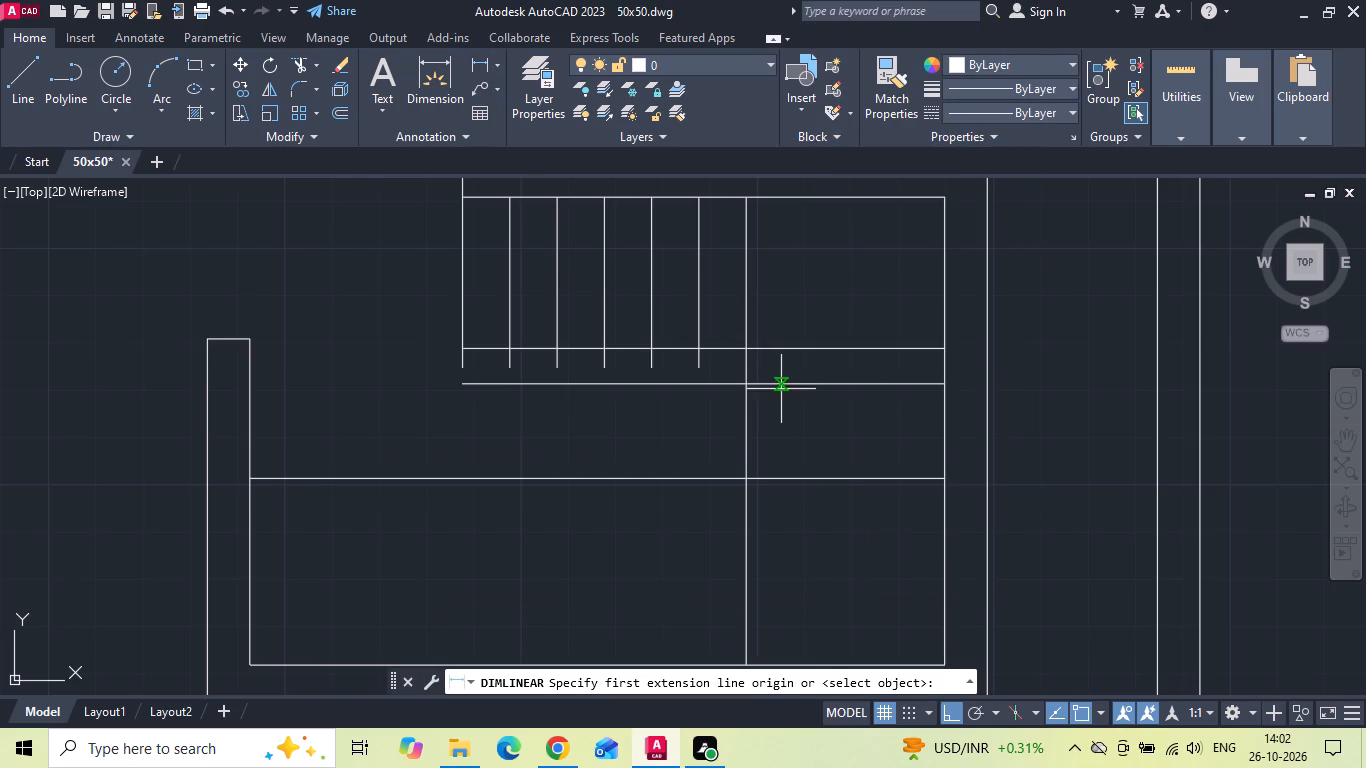
click(781, 389)
click(780, 200)
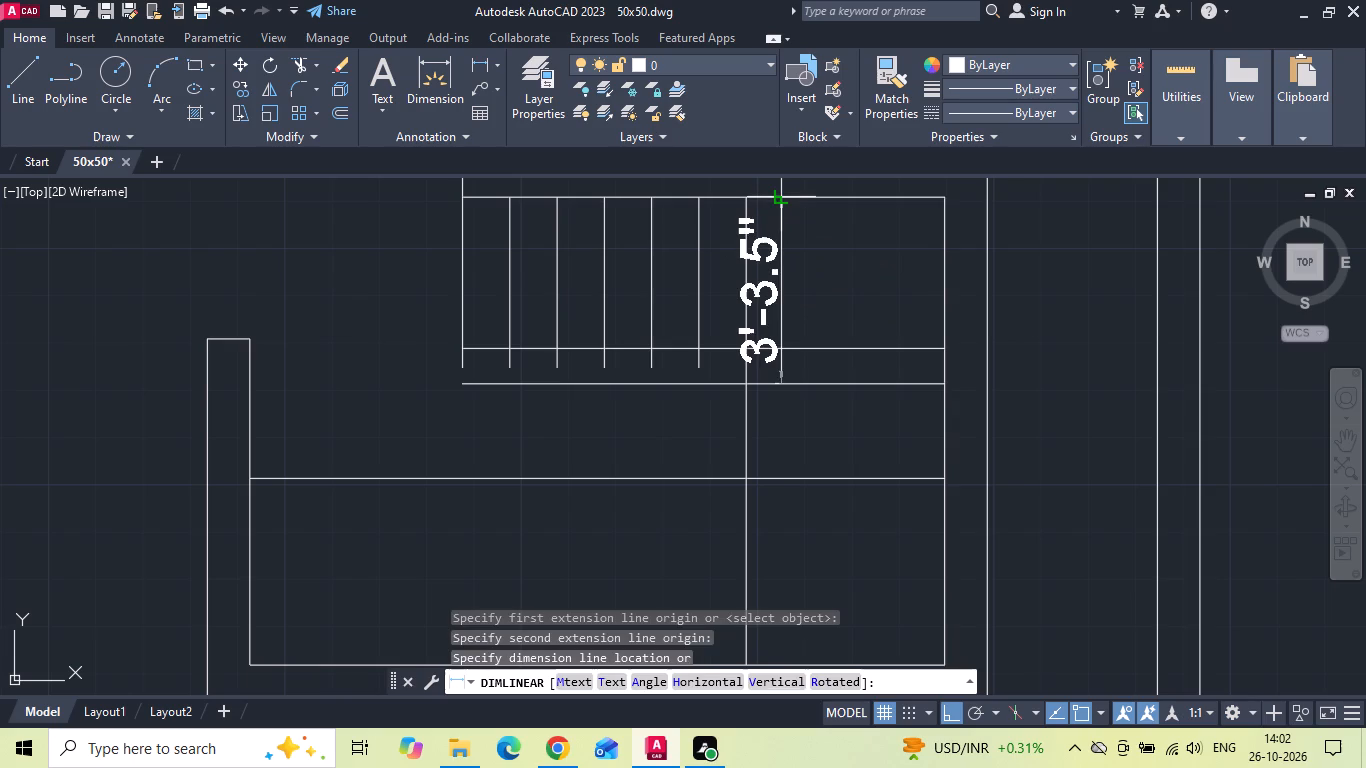
key(Escape)
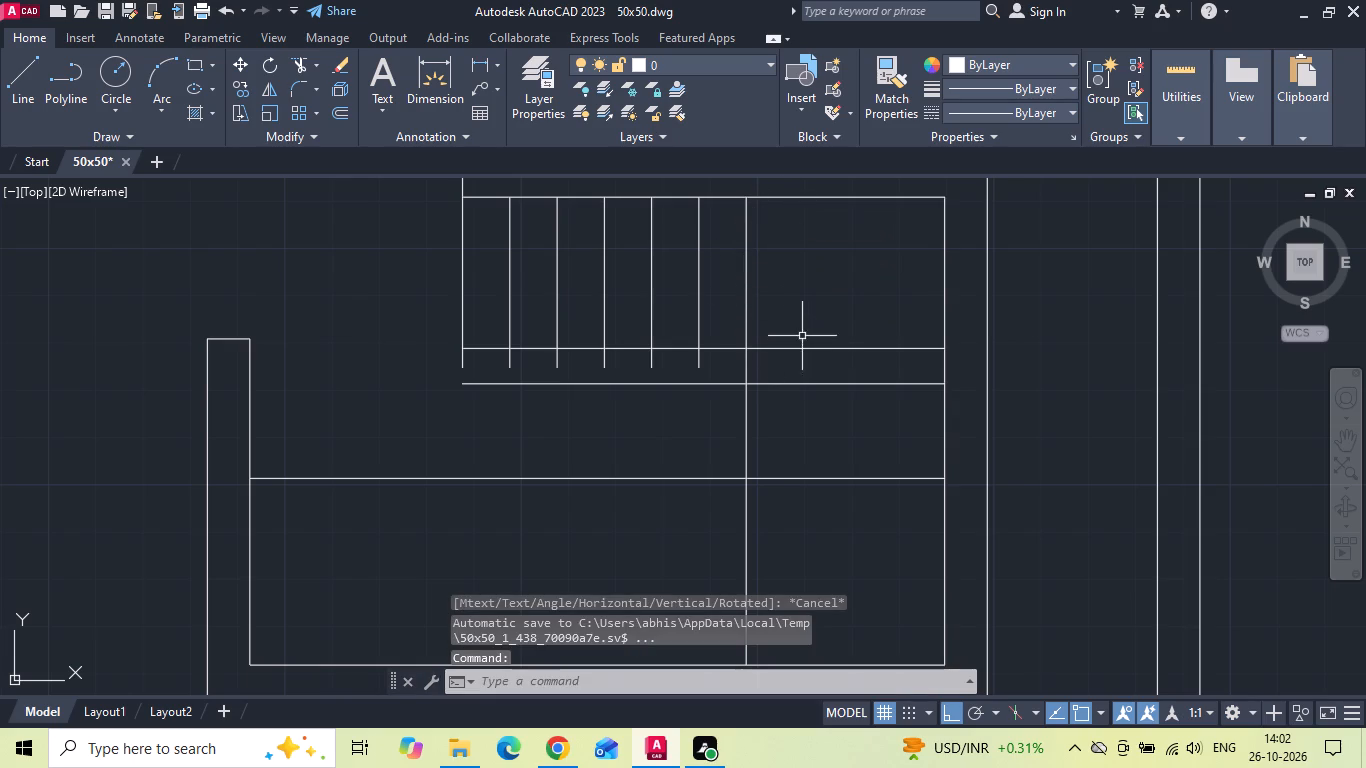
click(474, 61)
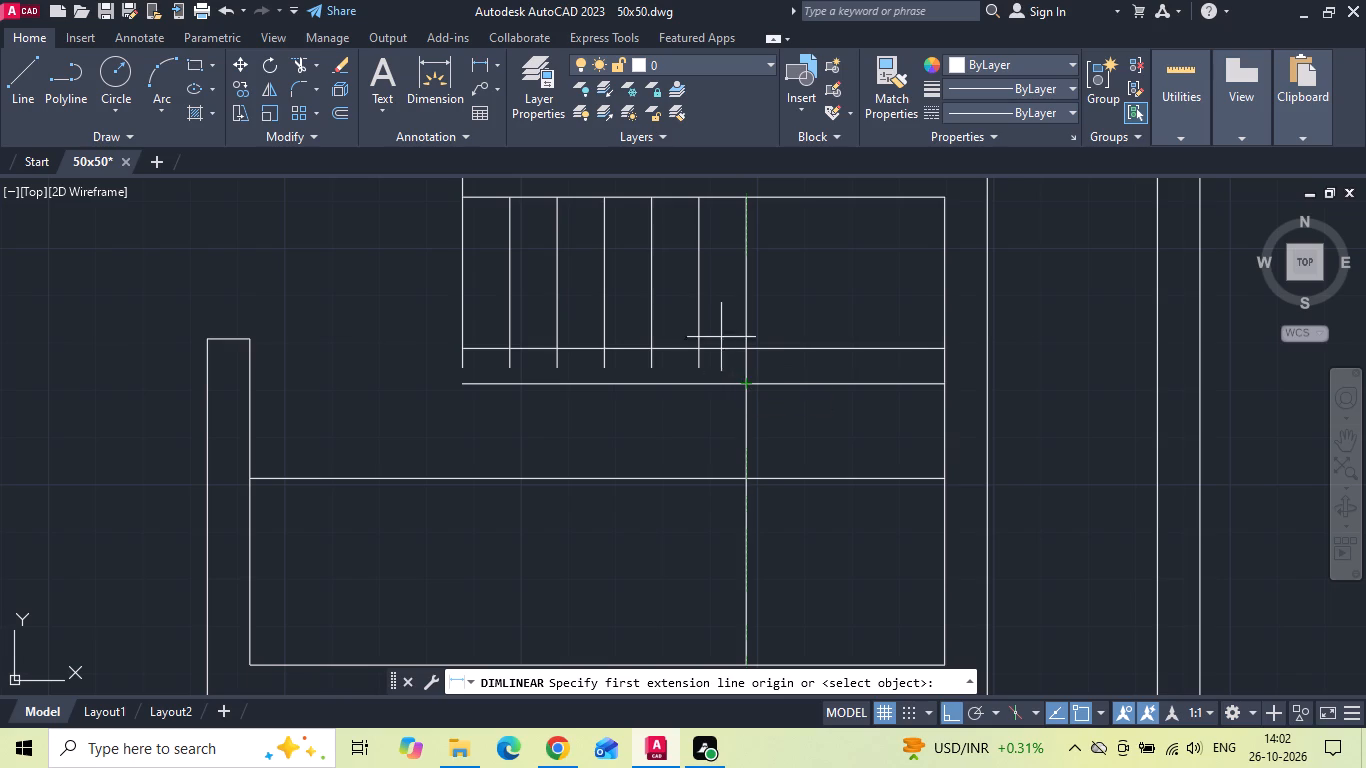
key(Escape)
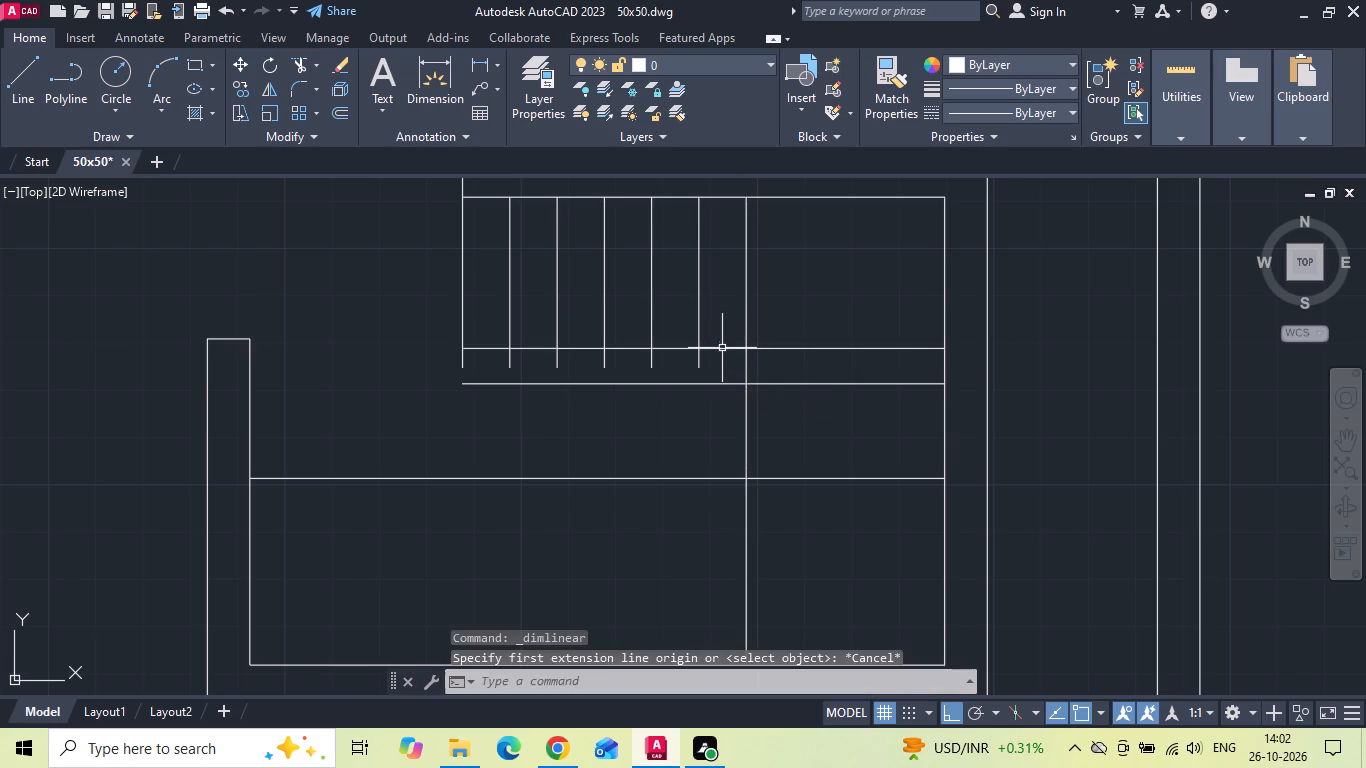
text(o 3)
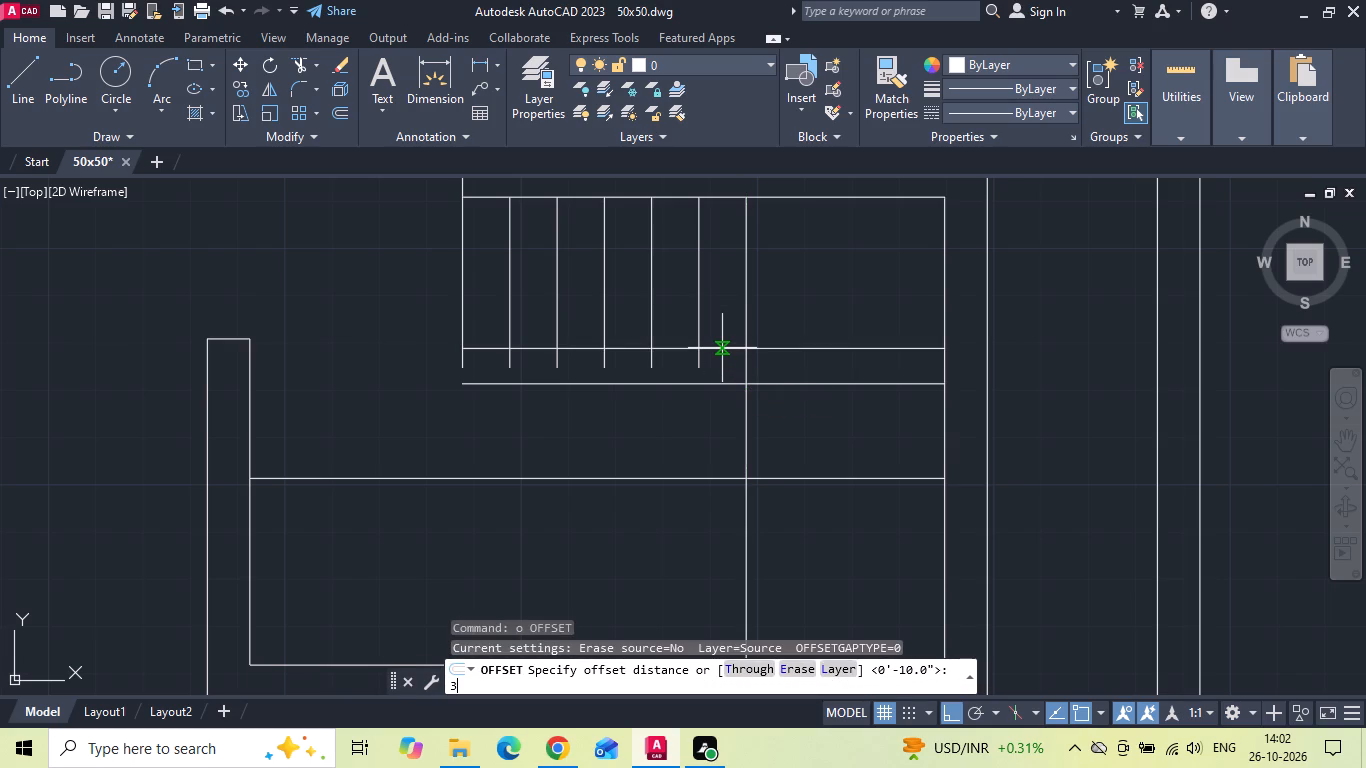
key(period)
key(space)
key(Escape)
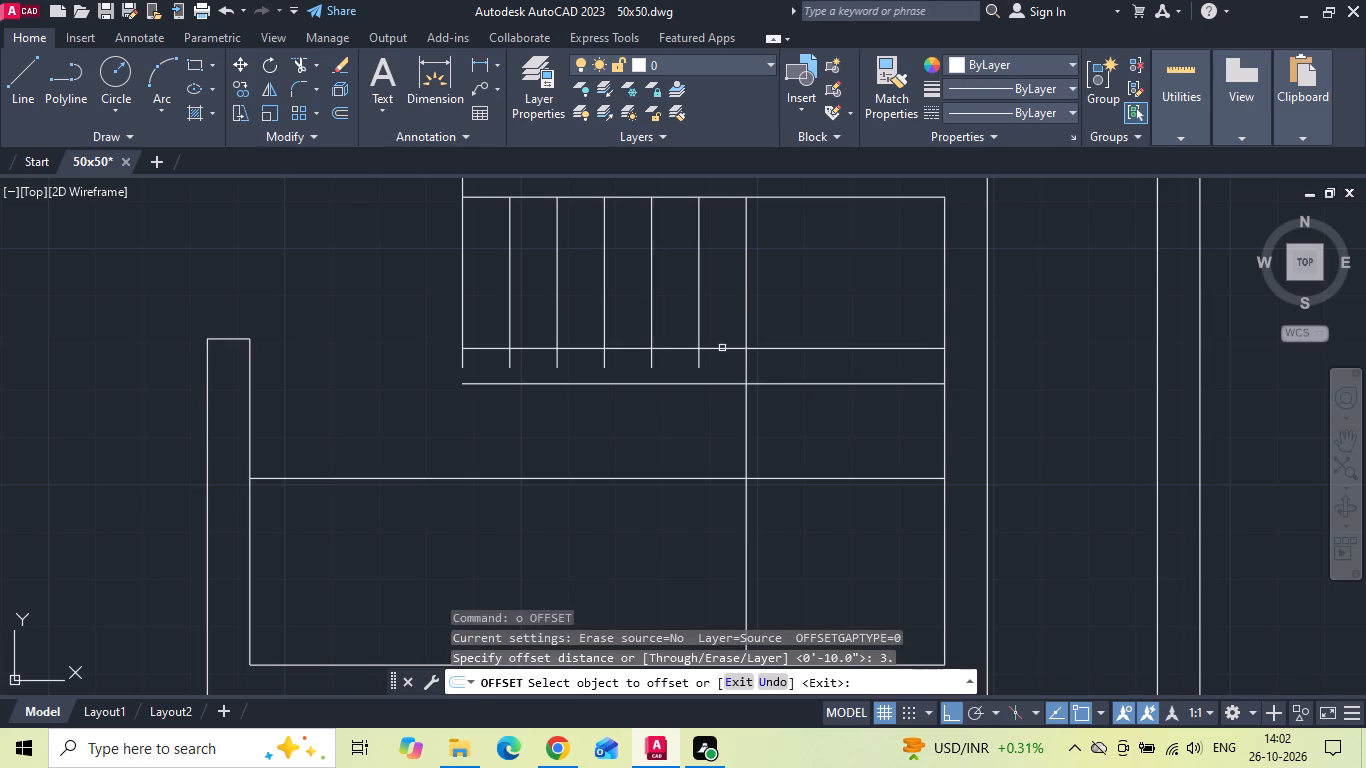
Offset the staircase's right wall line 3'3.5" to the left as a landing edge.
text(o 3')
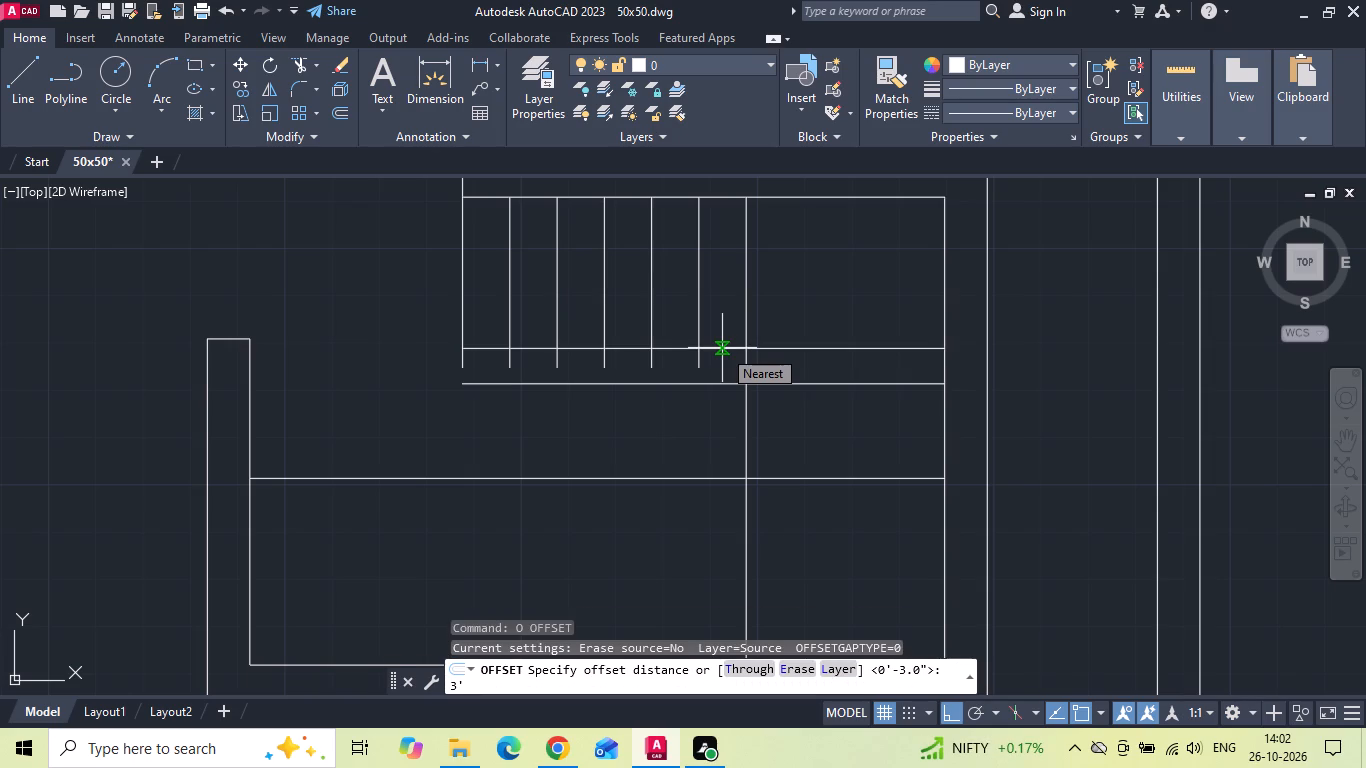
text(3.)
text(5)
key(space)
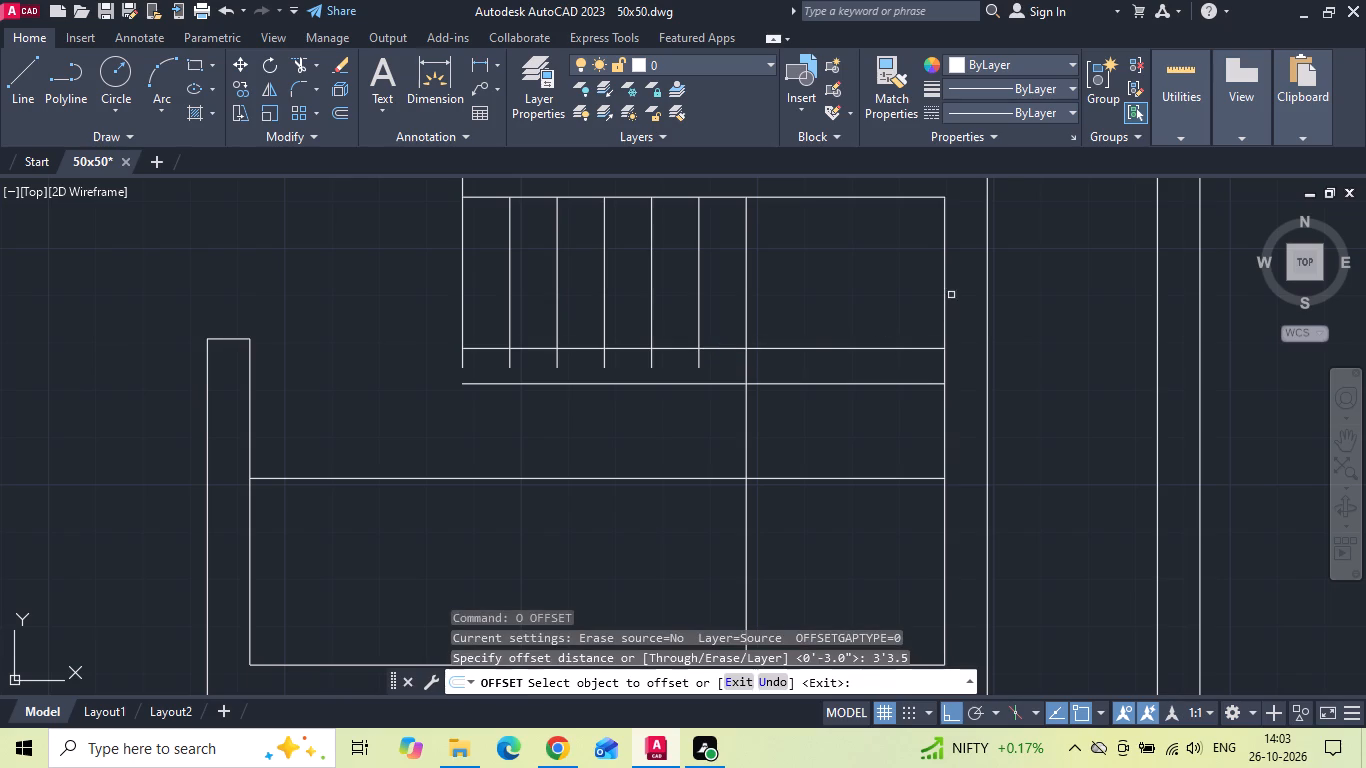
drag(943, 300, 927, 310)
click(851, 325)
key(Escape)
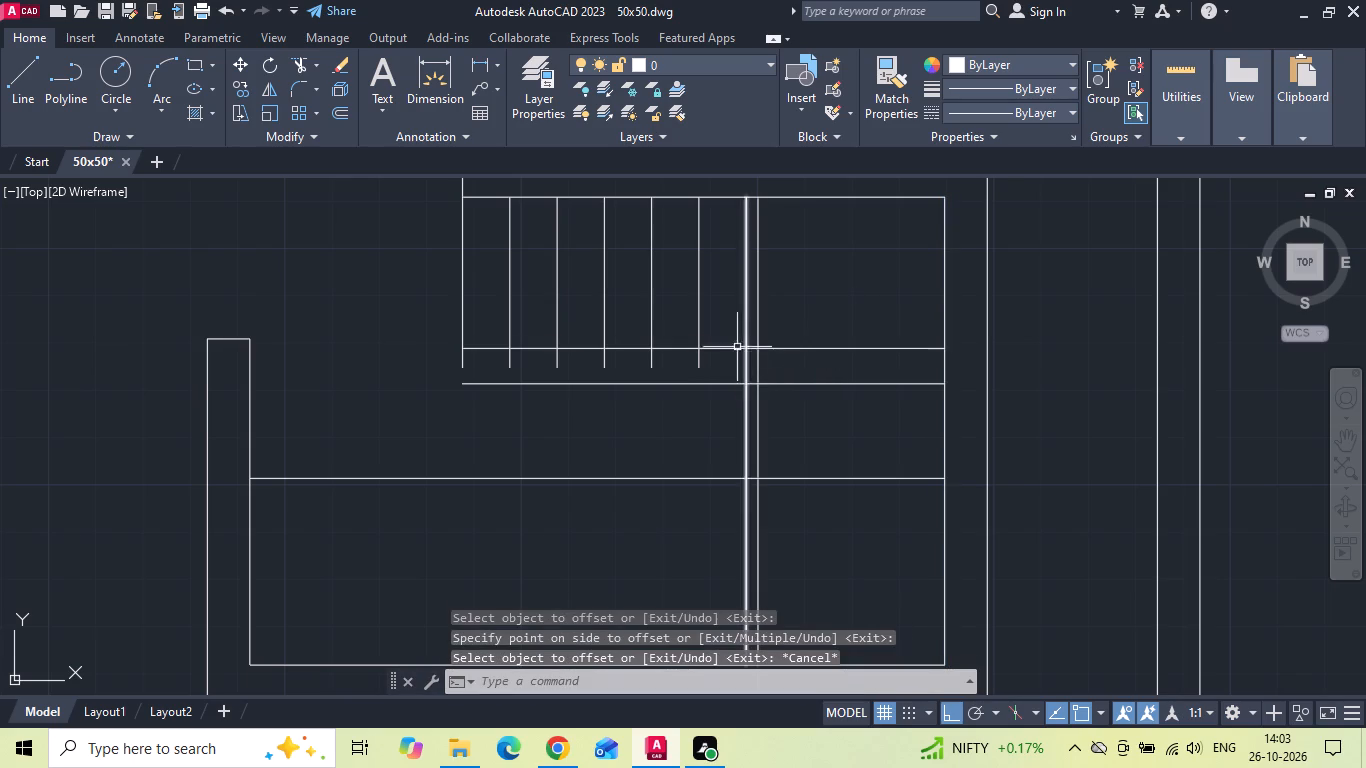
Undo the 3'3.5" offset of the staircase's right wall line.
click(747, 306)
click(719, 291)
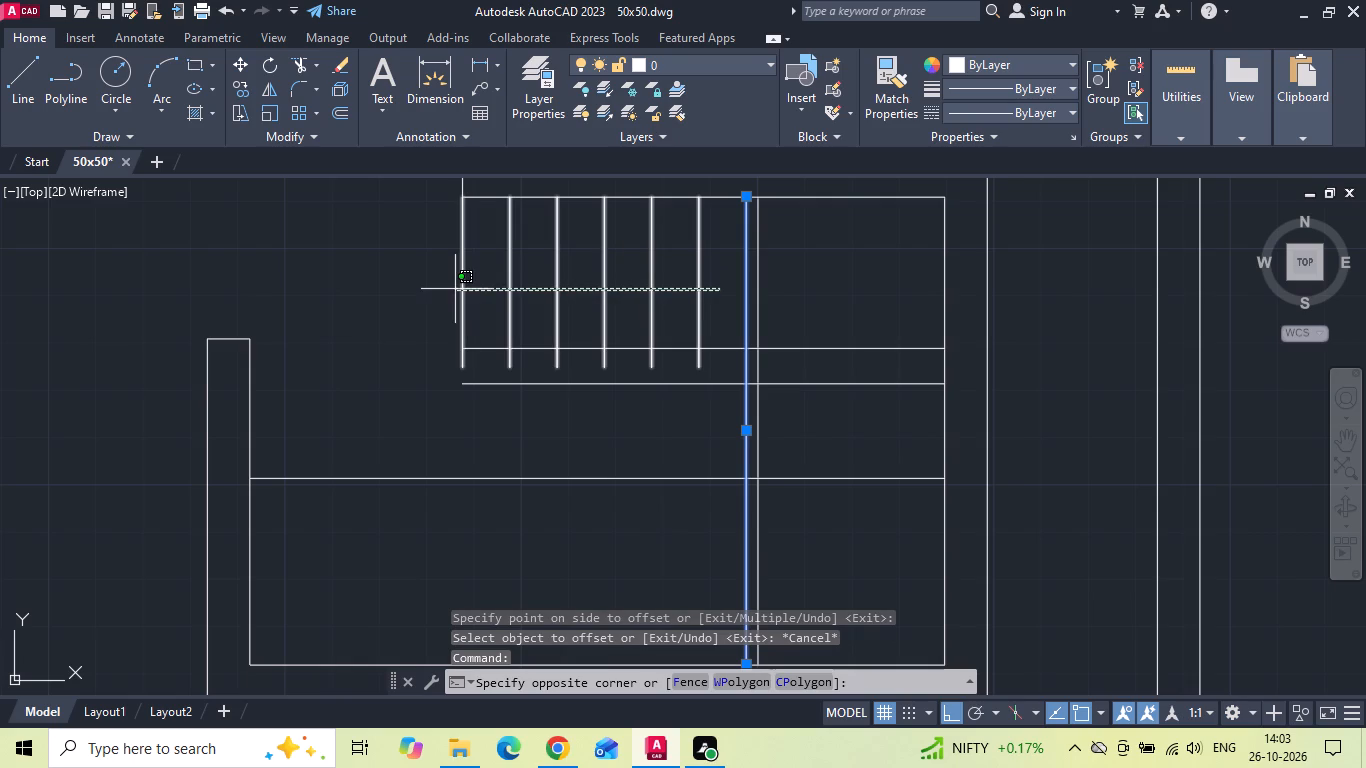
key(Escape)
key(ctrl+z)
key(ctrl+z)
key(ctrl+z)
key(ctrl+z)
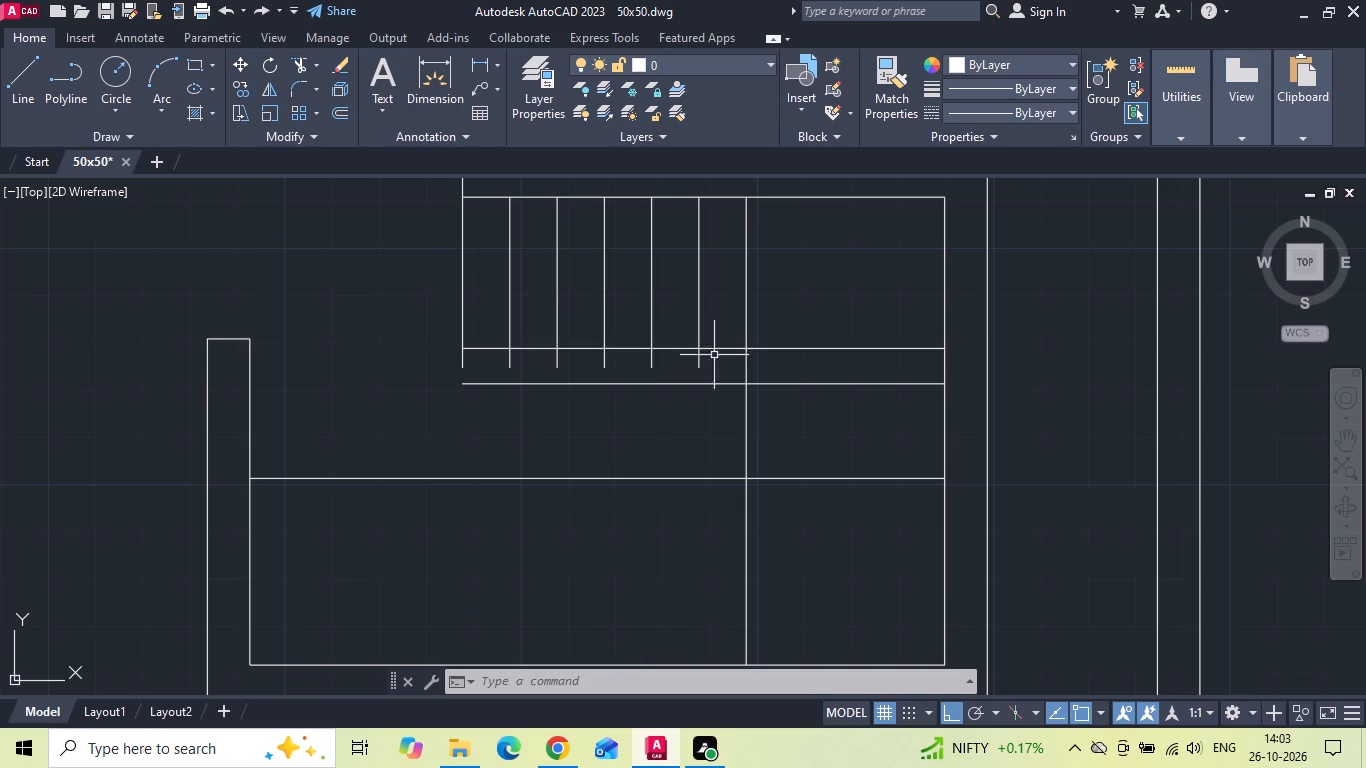
Erase all the tread, flight edge and landing lines inside the staircase walls.
drag(769, 305, 708, 390)
click(415, 559)
key(Delete)
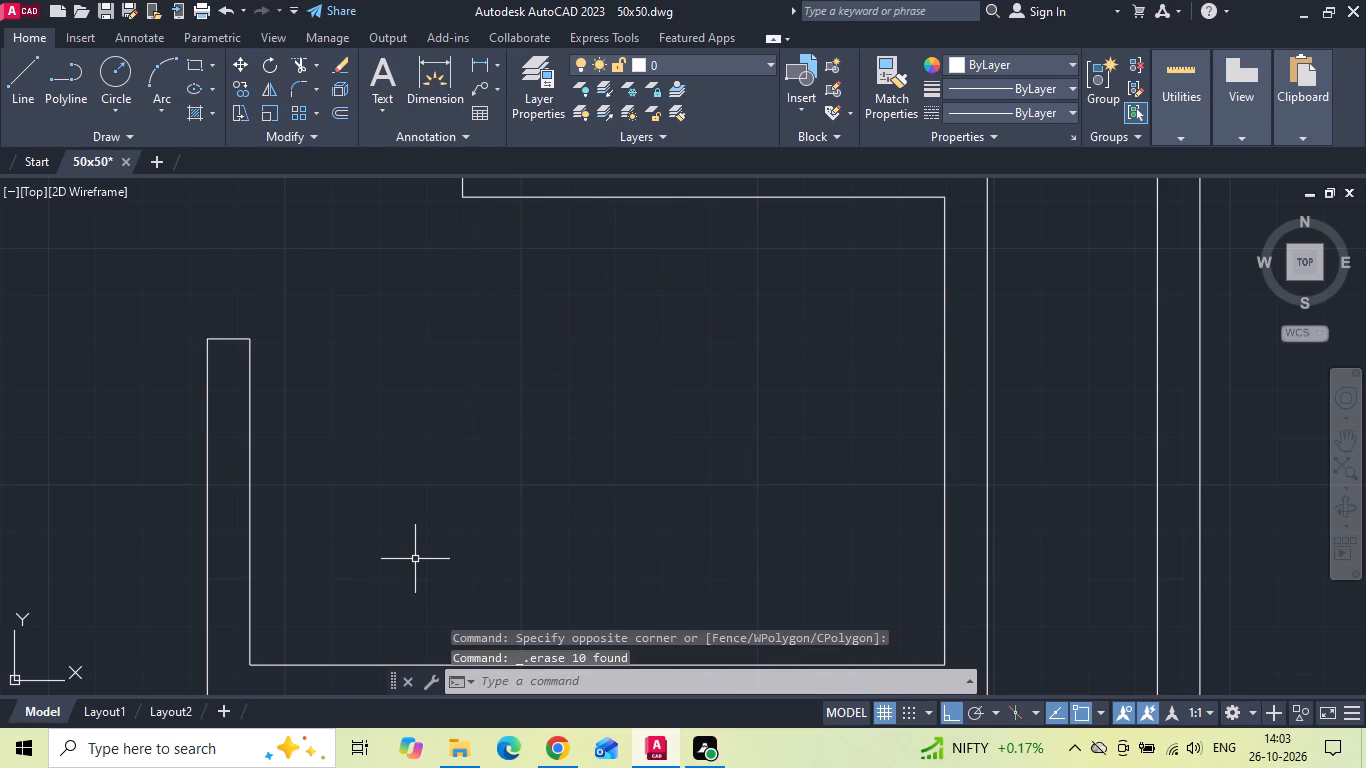
Offset the staircase's top, bottom and right wall lines 3'3" inward to form the two flight edges and the landing edge.
text(o 3)
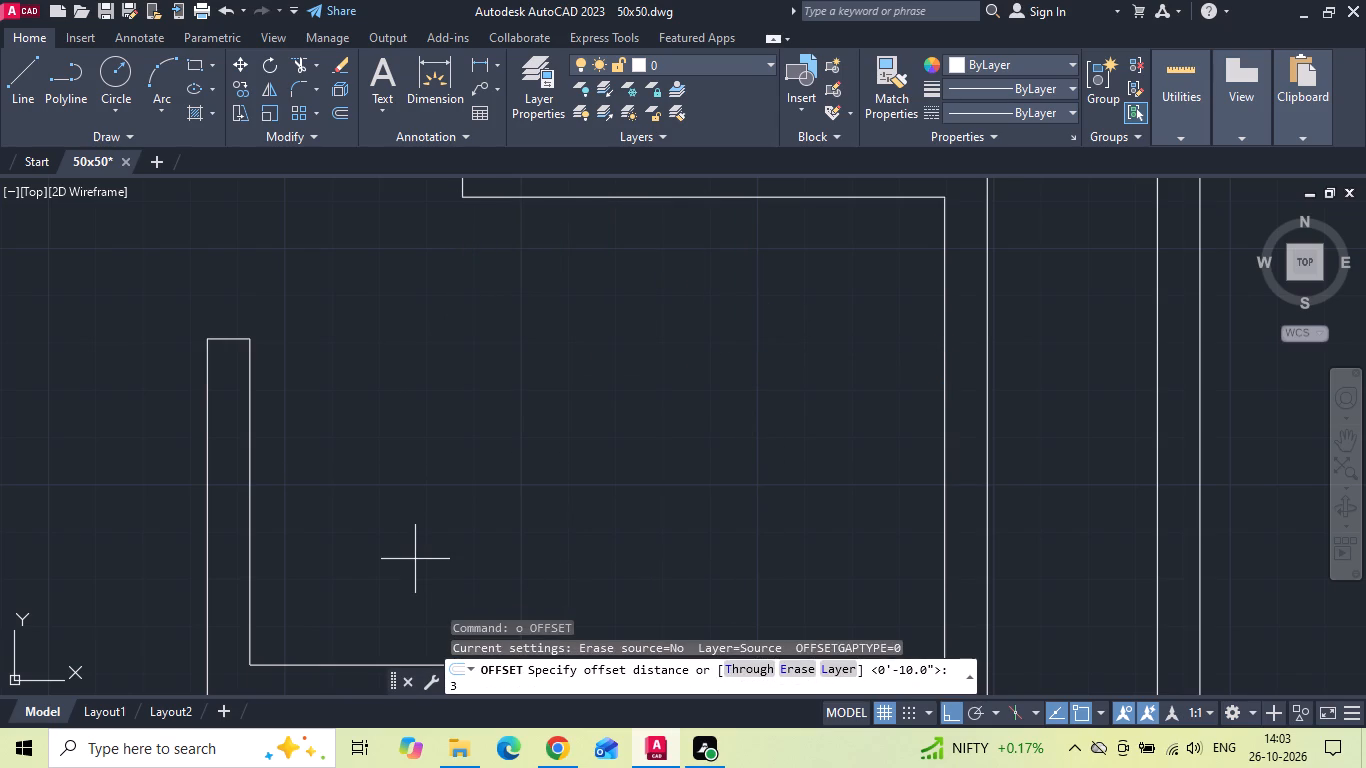
key(apostrophe)
text(3)
key(space)
scroll(571, 314, down, 1)
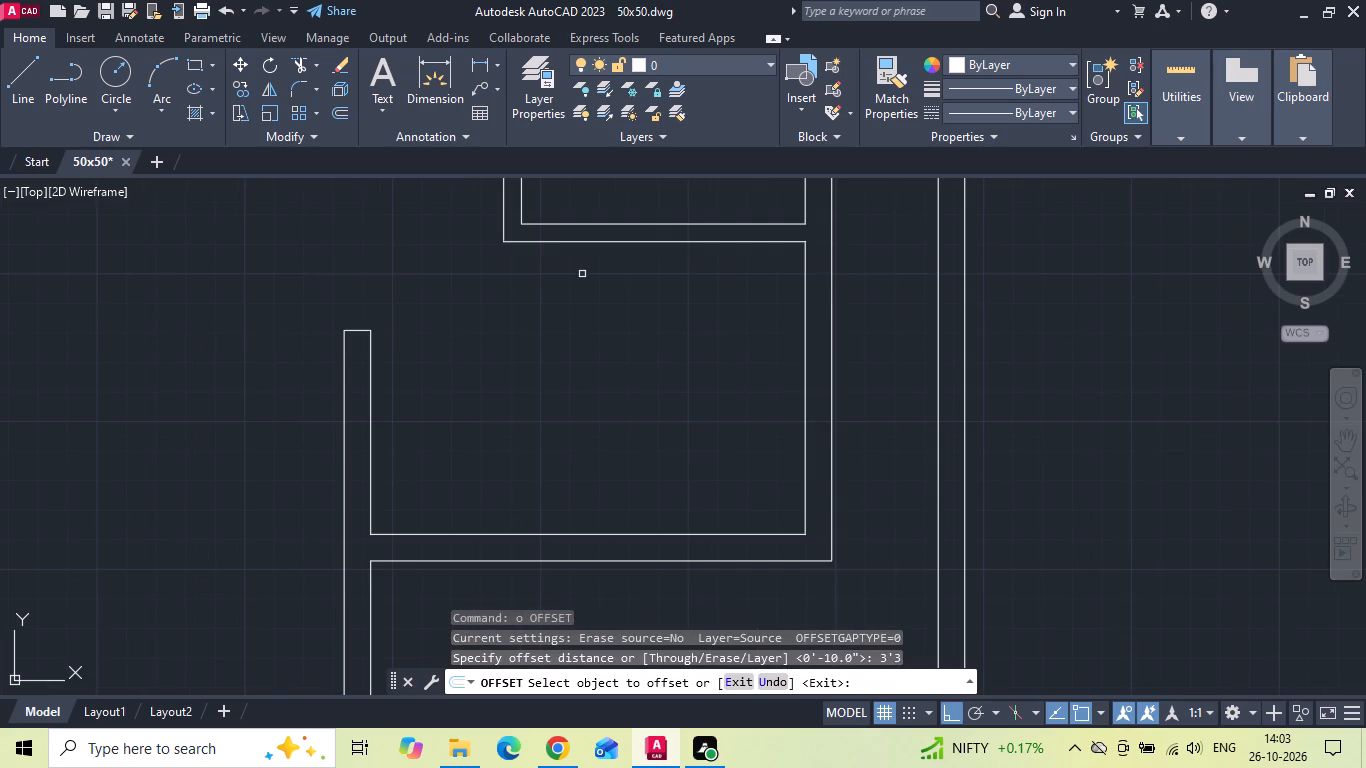
click(584, 241)
click(556, 371)
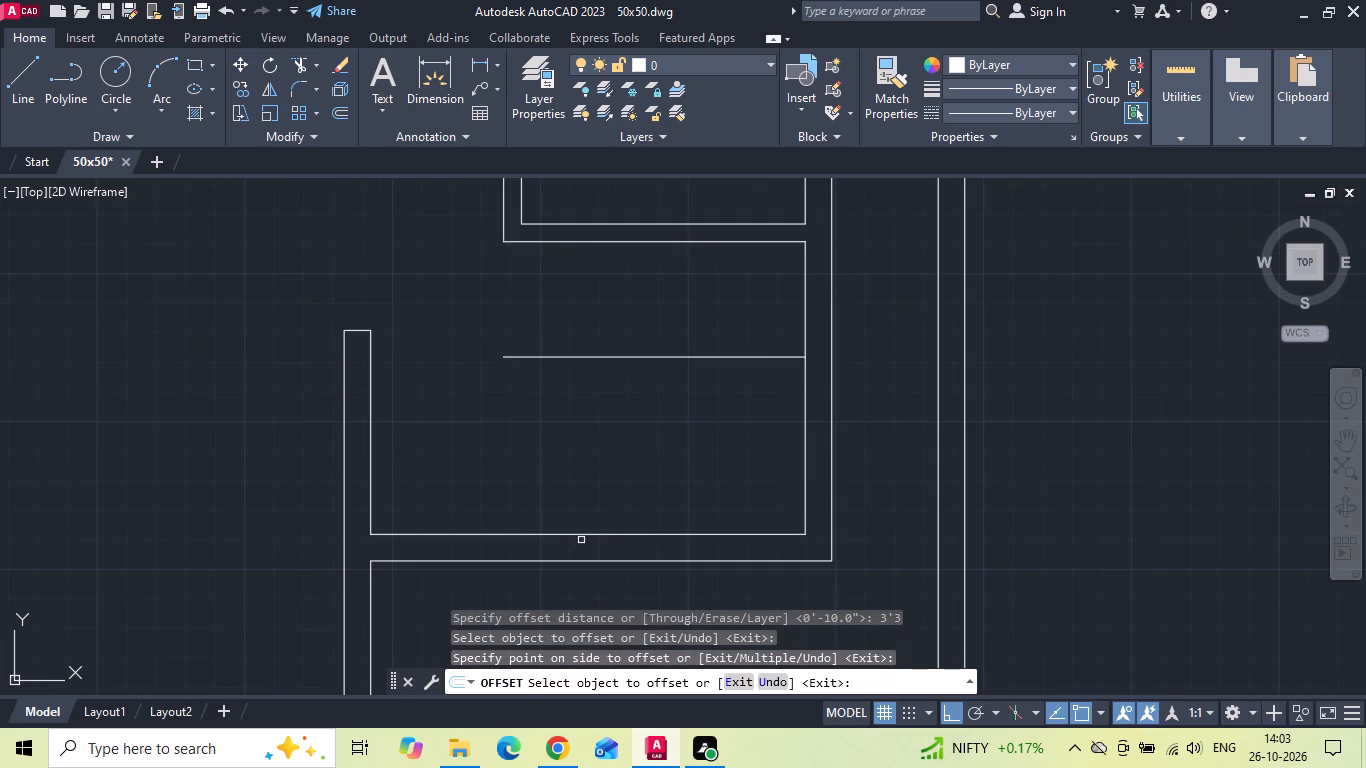
click(574, 532)
click(601, 454)
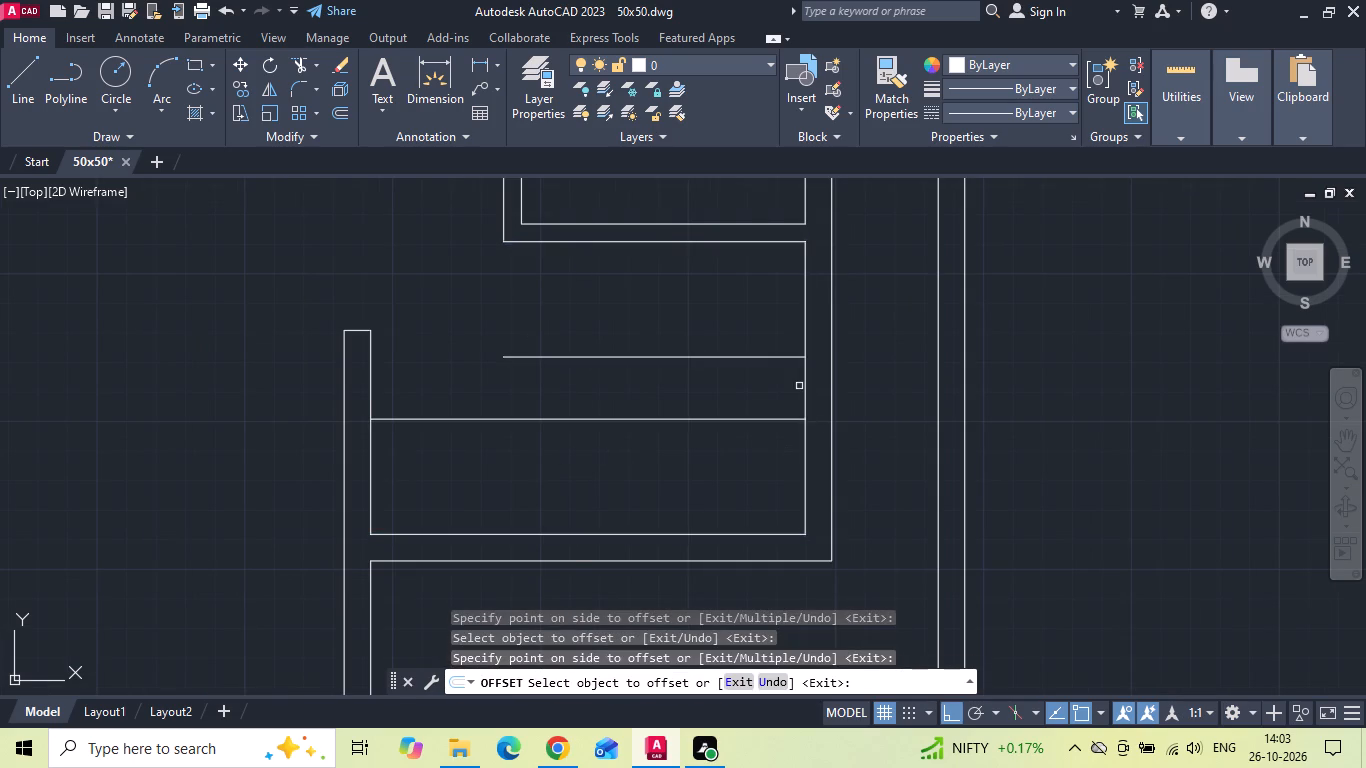
drag(807, 376, 786, 385)
click(705, 412)
key(Escape)
scroll(706, 382, up, 1)
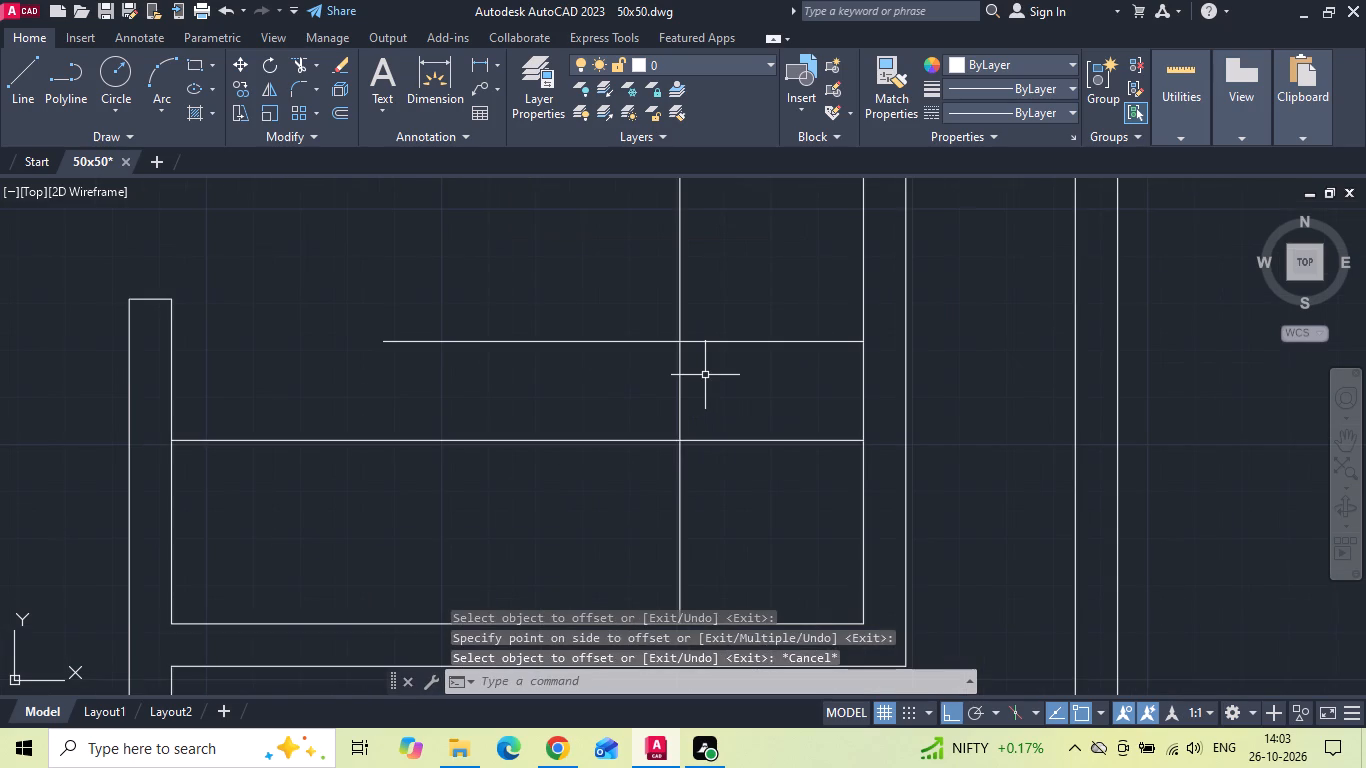
Draw a horizontal line from the midpoint of the landing edge between the two flights across past the staircase's right wall line.
key(o)
key(Escape)
key(l)
key(space)
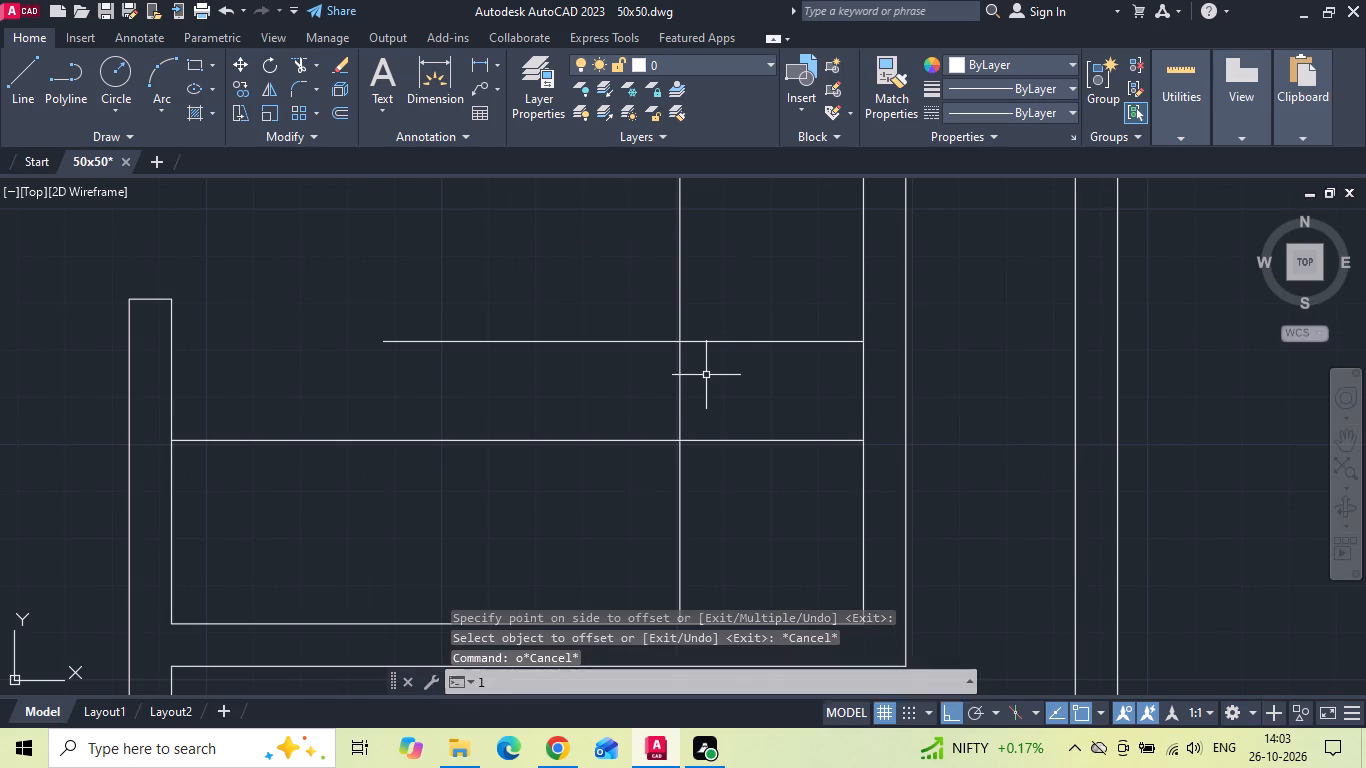
drag(683, 399, 695, 396)
scroll(916, 396, up, 1)
click(859, 384)
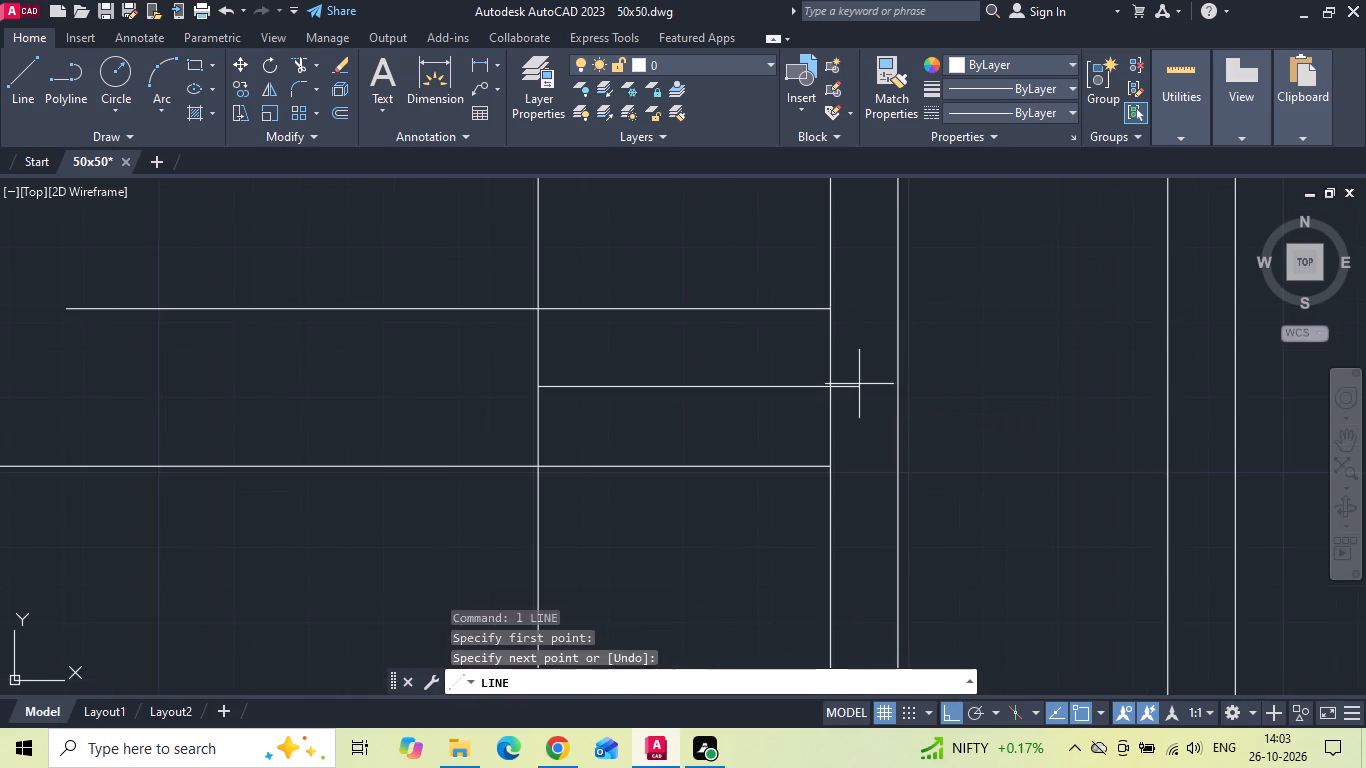
key(Escape)
Offset the new horizontal line 10" upward and 10" downward to form the landing's other two tread lines.
text(o)
key(space)
text(10)
key(space)
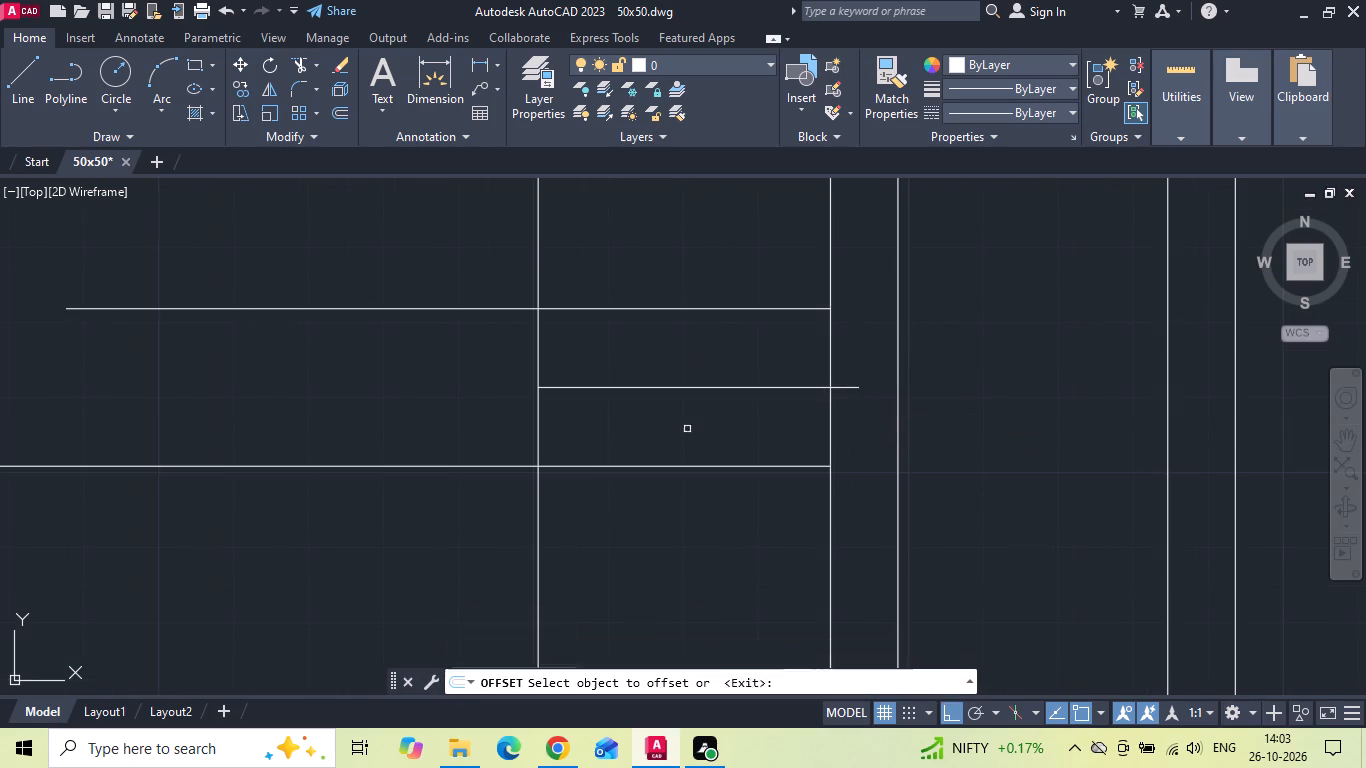
click(635, 388)
click(644, 361)
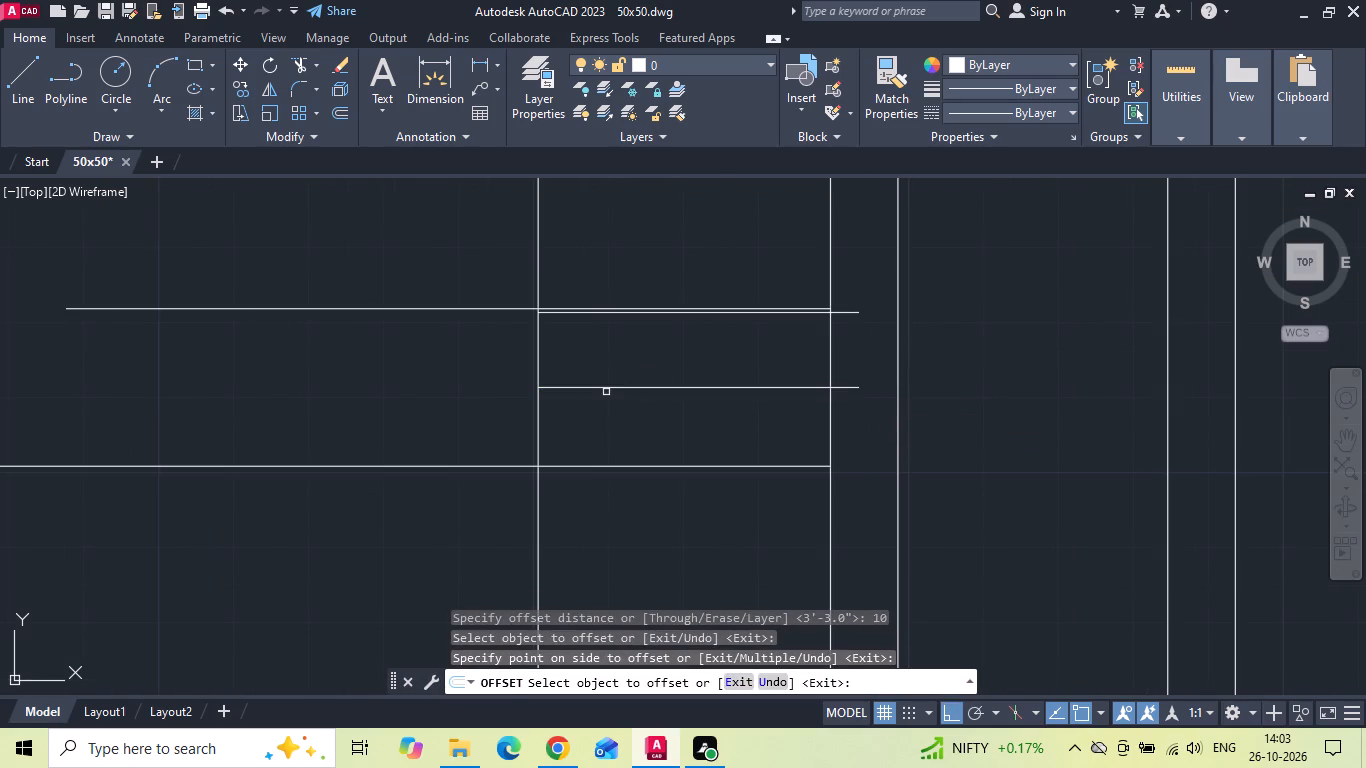
click(601, 385)
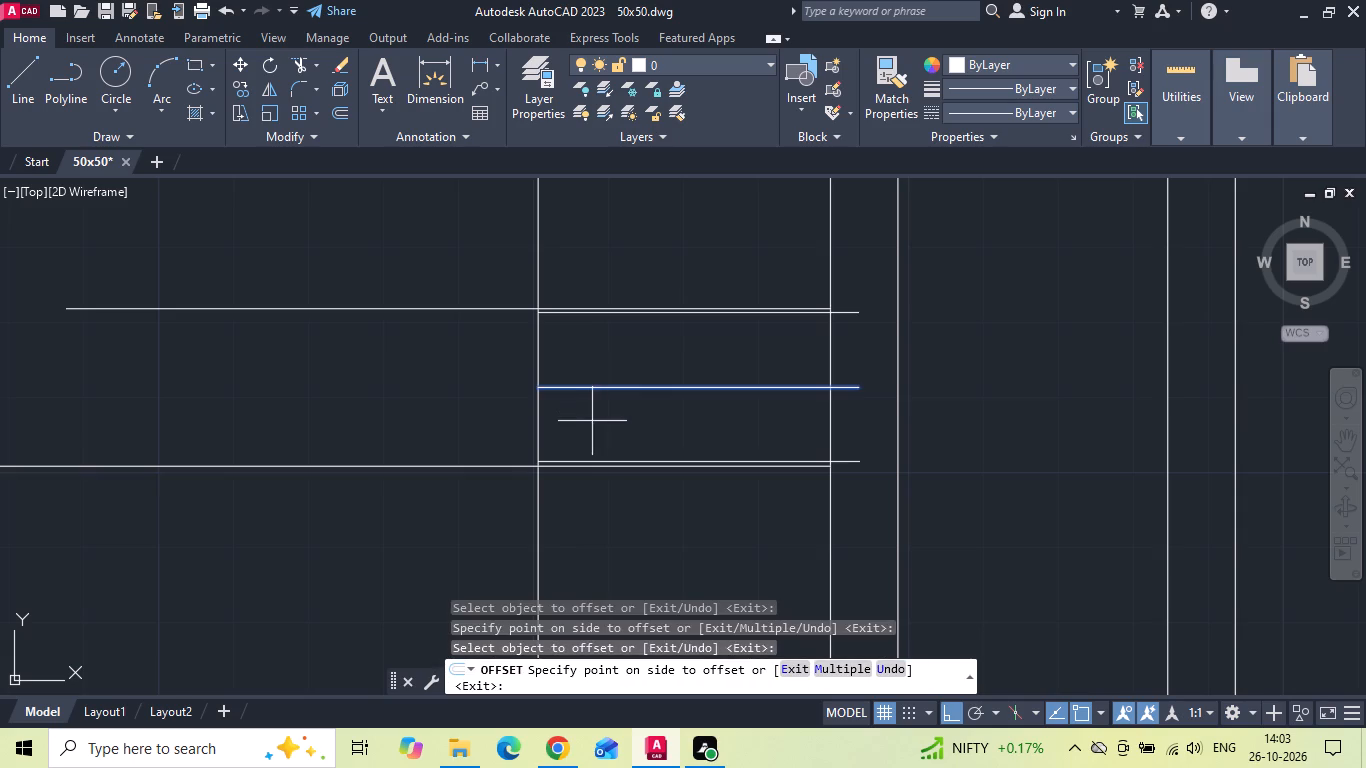
drag(584, 426, 569, 427)
key(Escape)
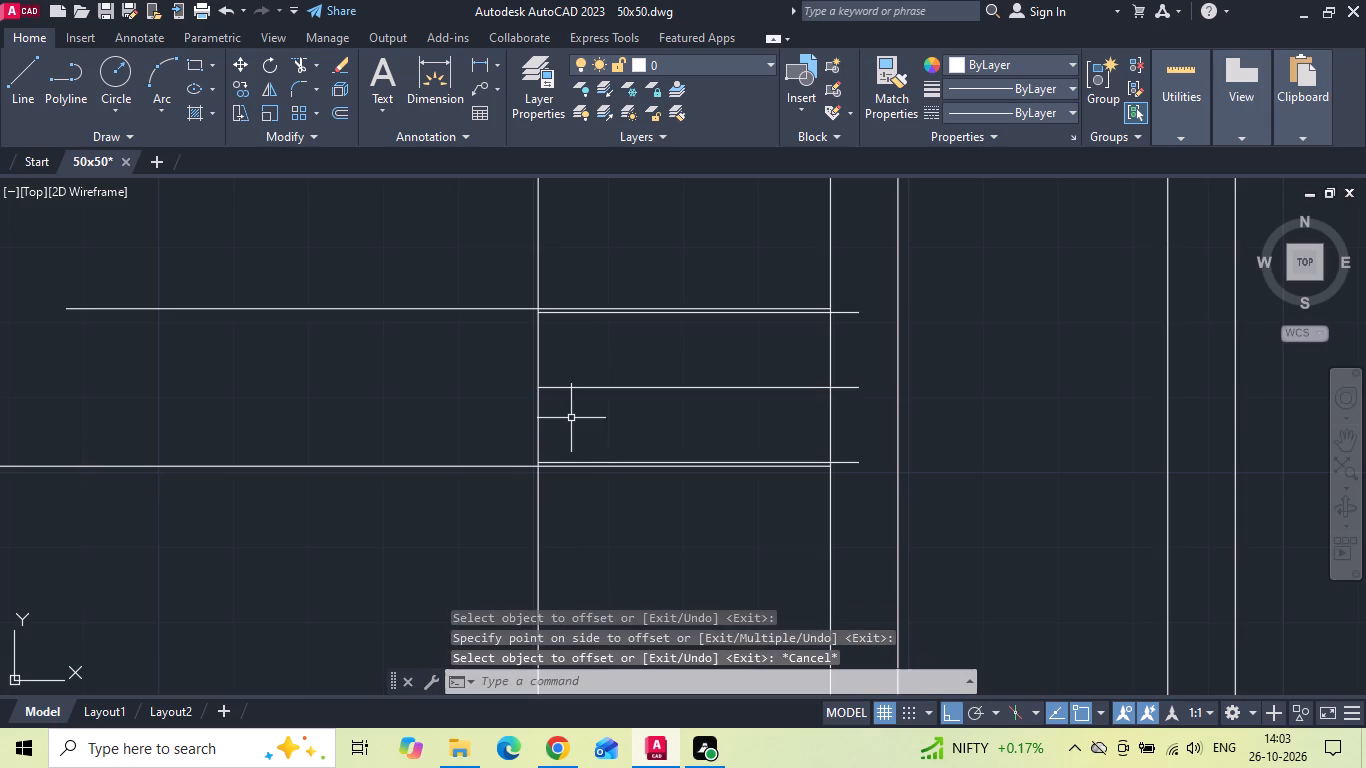
Trim both flight edges within the landing and cut the three tread ends overhanging the staircase's right wall line.
text(tr)
key(space)
key(space)
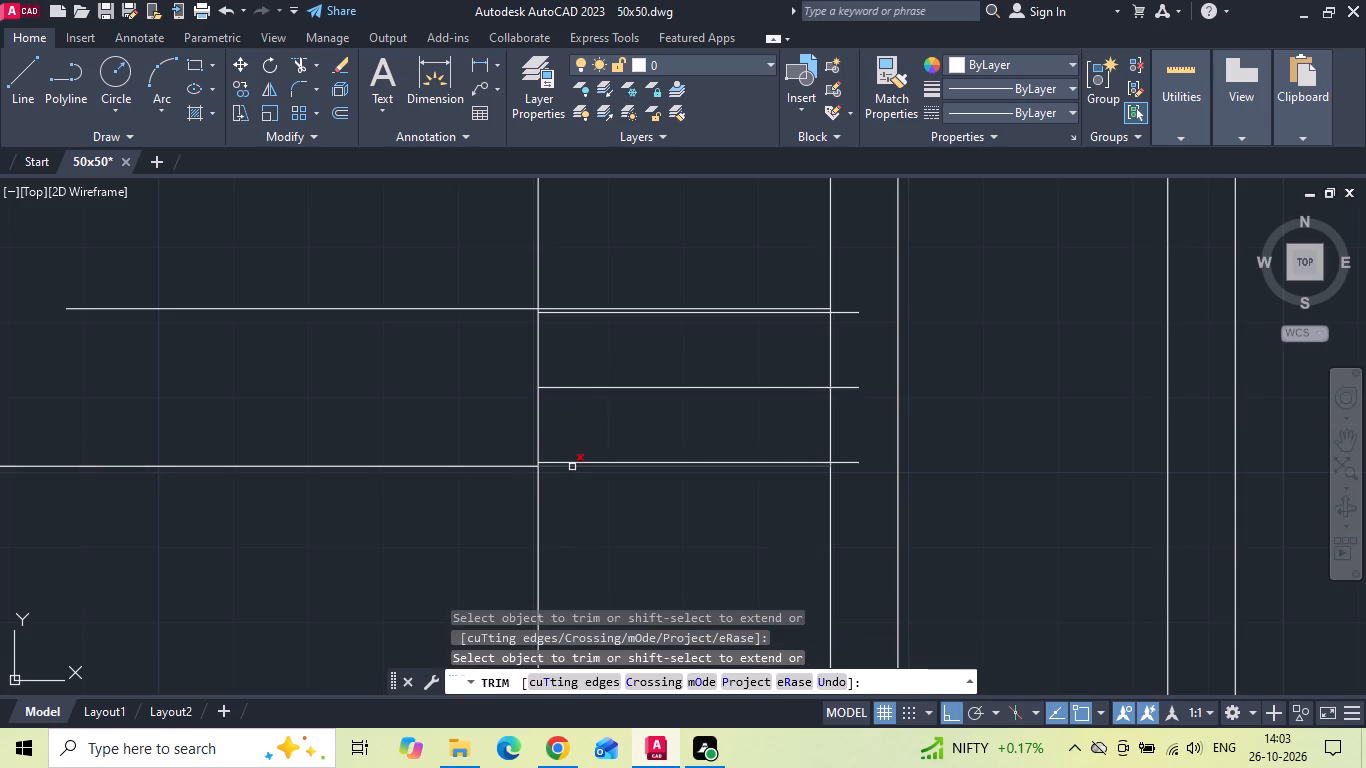
click(572, 467)
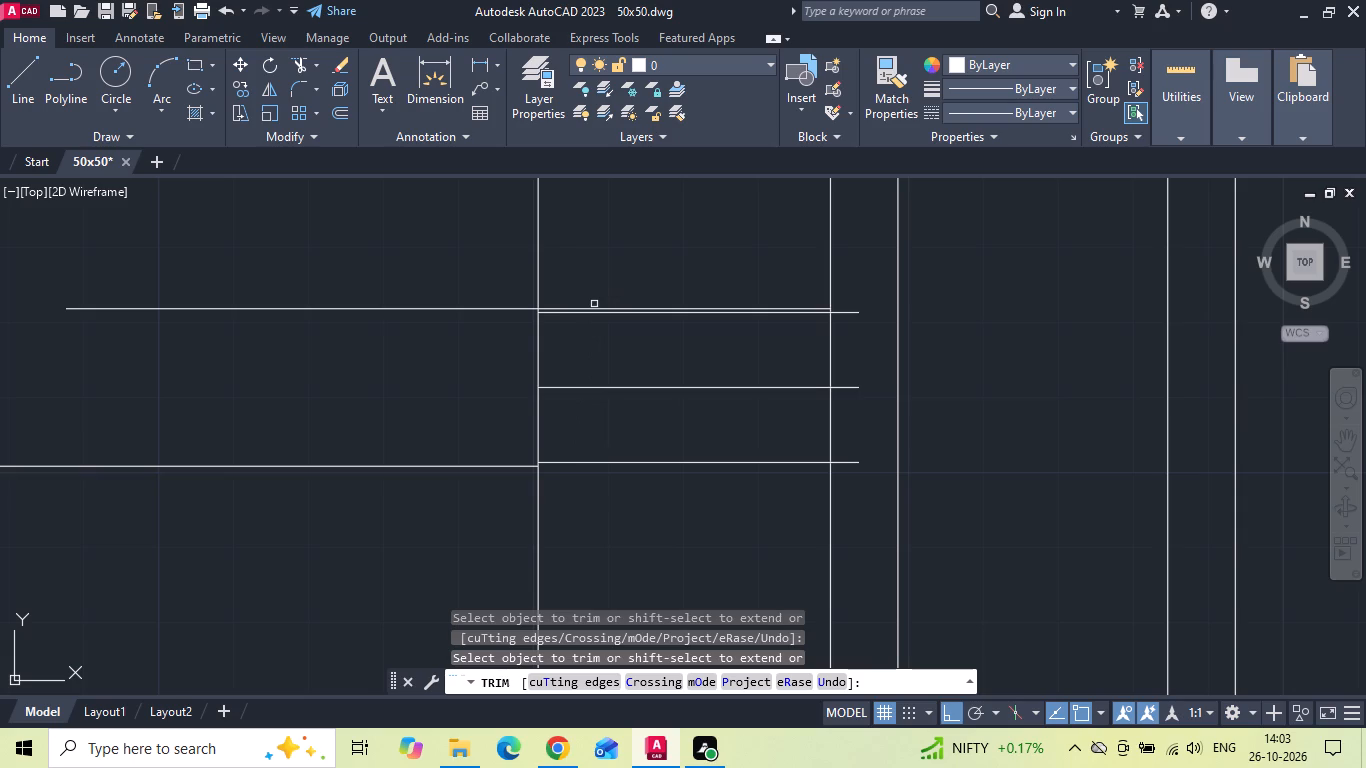
click(593, 306)
click(833, 299)
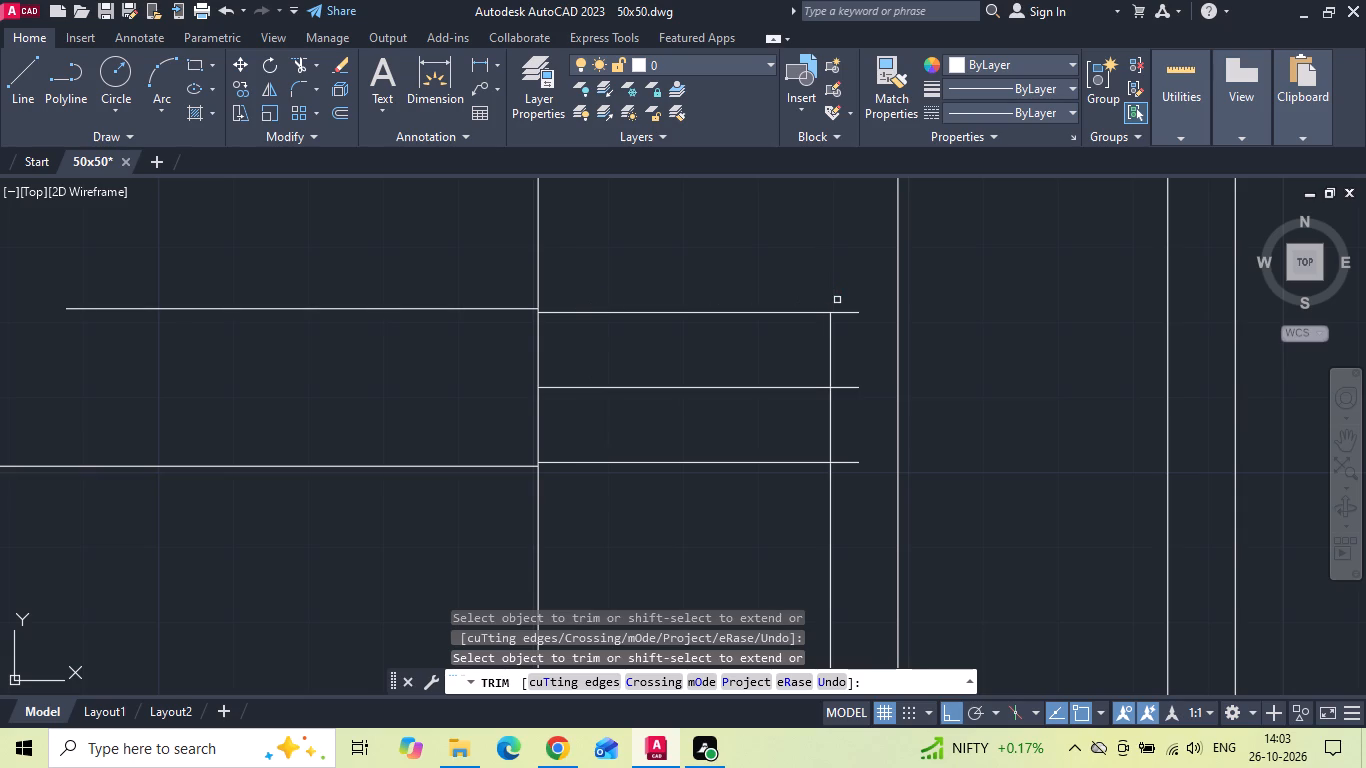
key(ctrl+z)
click(842, 312)
drag(847, 355, 854, 376)
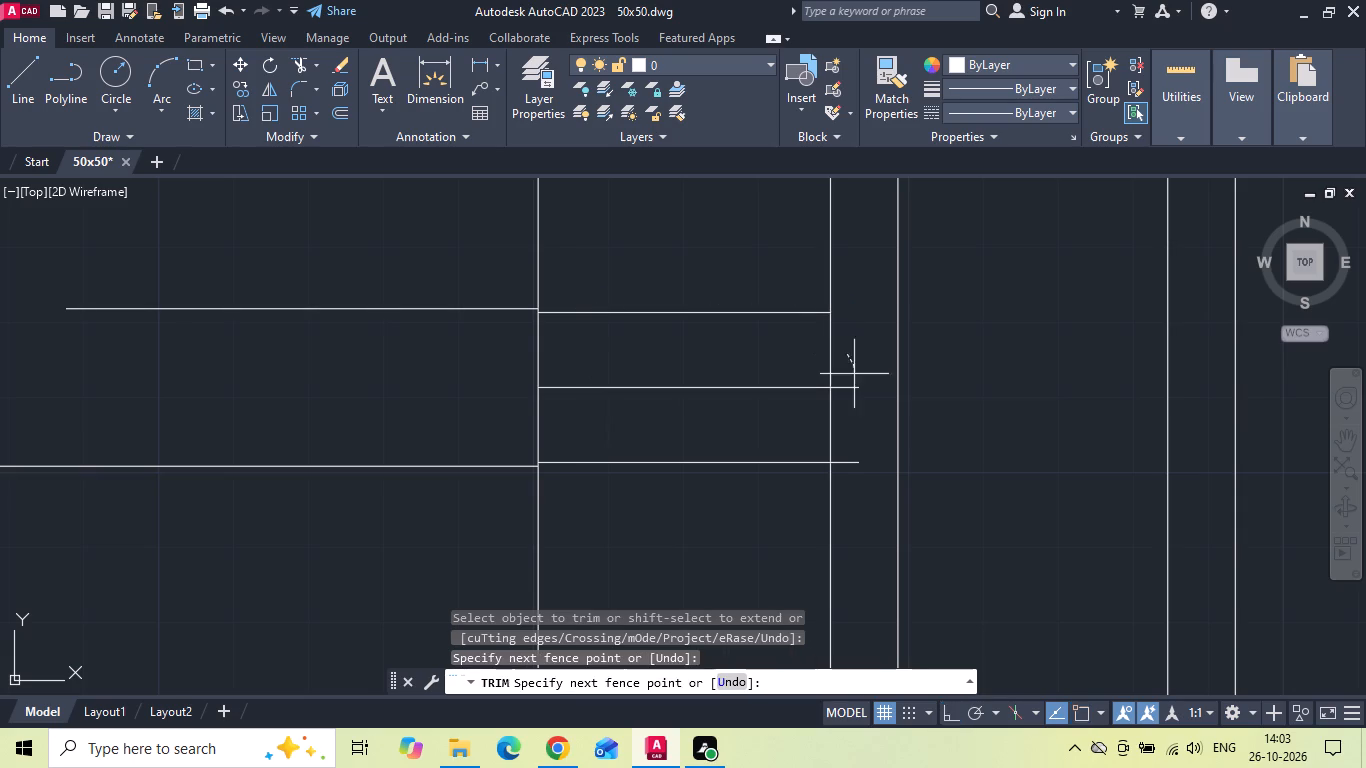
drag(854, 376, 854, 393)
drag(854, 430, 854, 506)
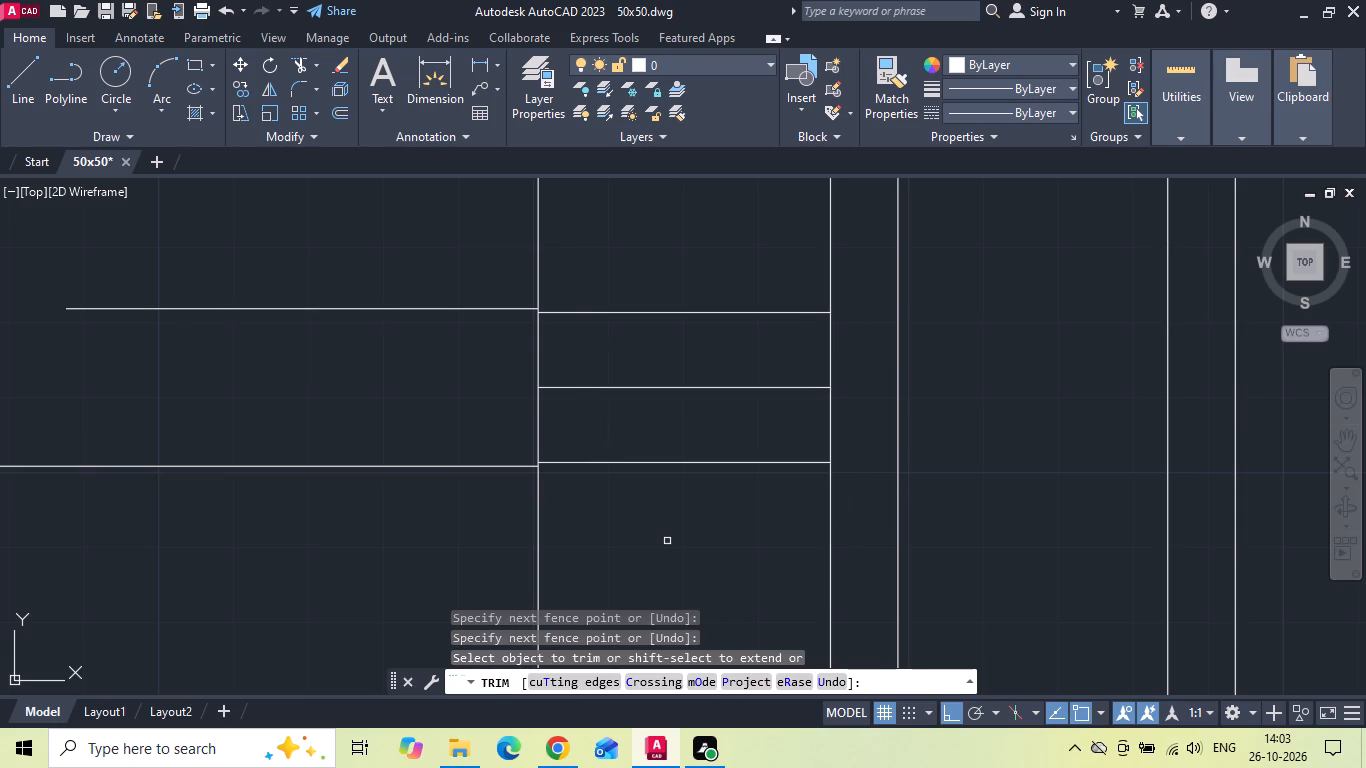
key(Escape)
Measure the gap between the upper flight edge and the top landing tread at the landing edge.
click(483, 62)
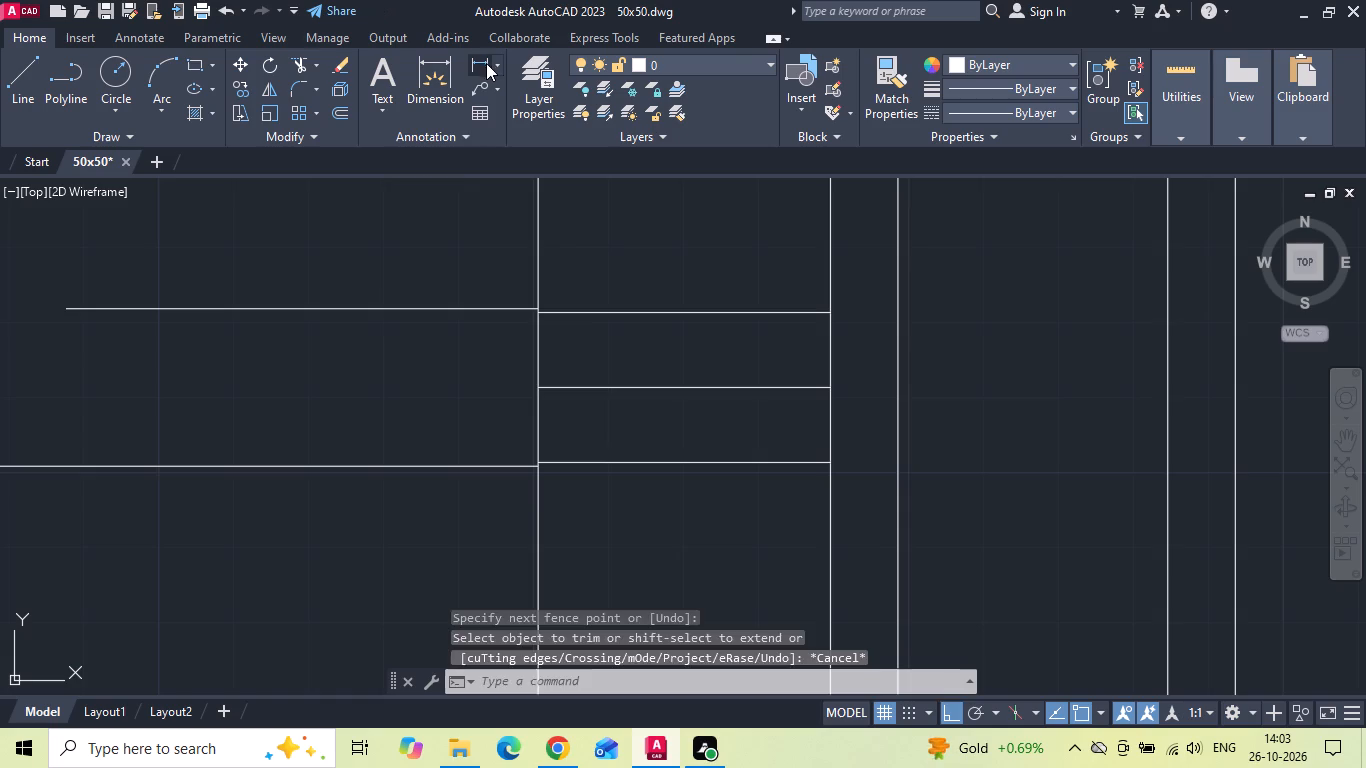
scroll(514, 268, up, 3)
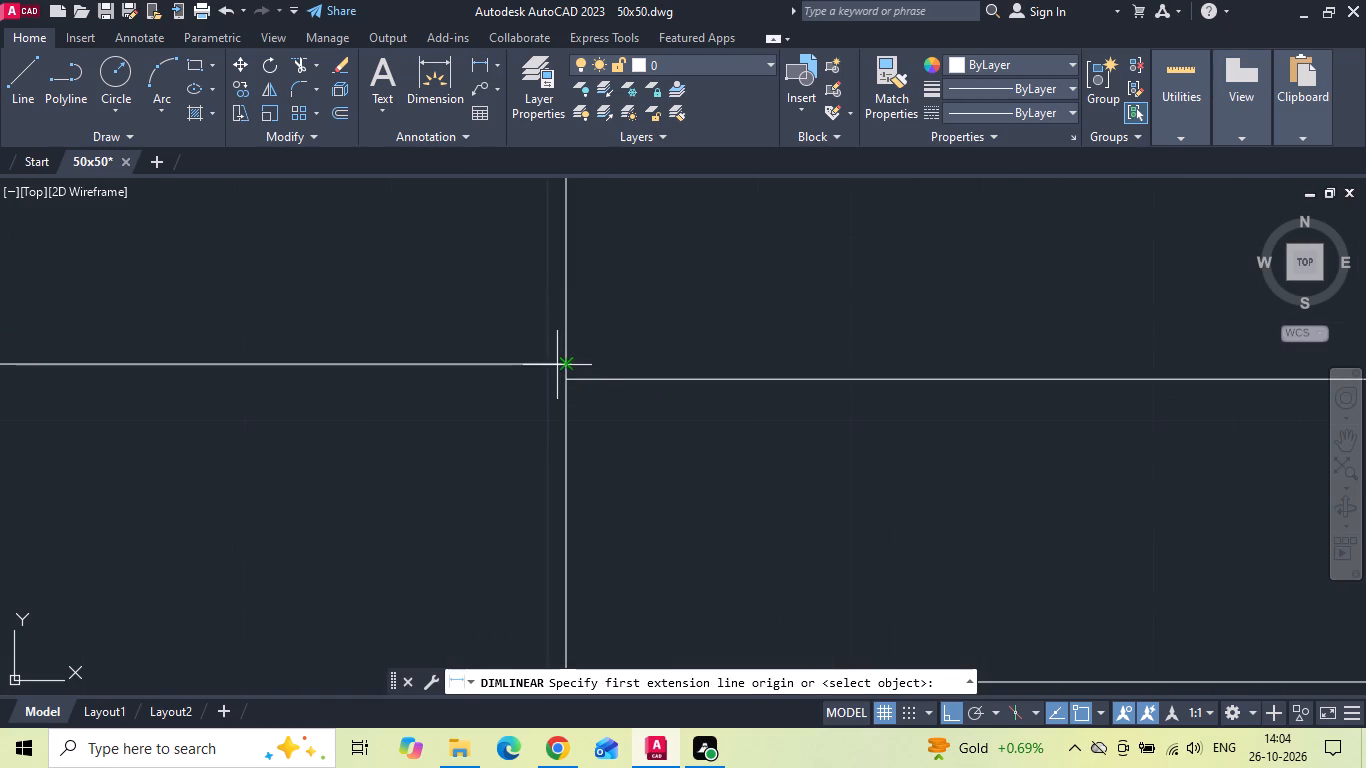
drag(557, 365, 560, 376)
click(561, 379)
scroll(560, 379, down, 4)
key(Escape)
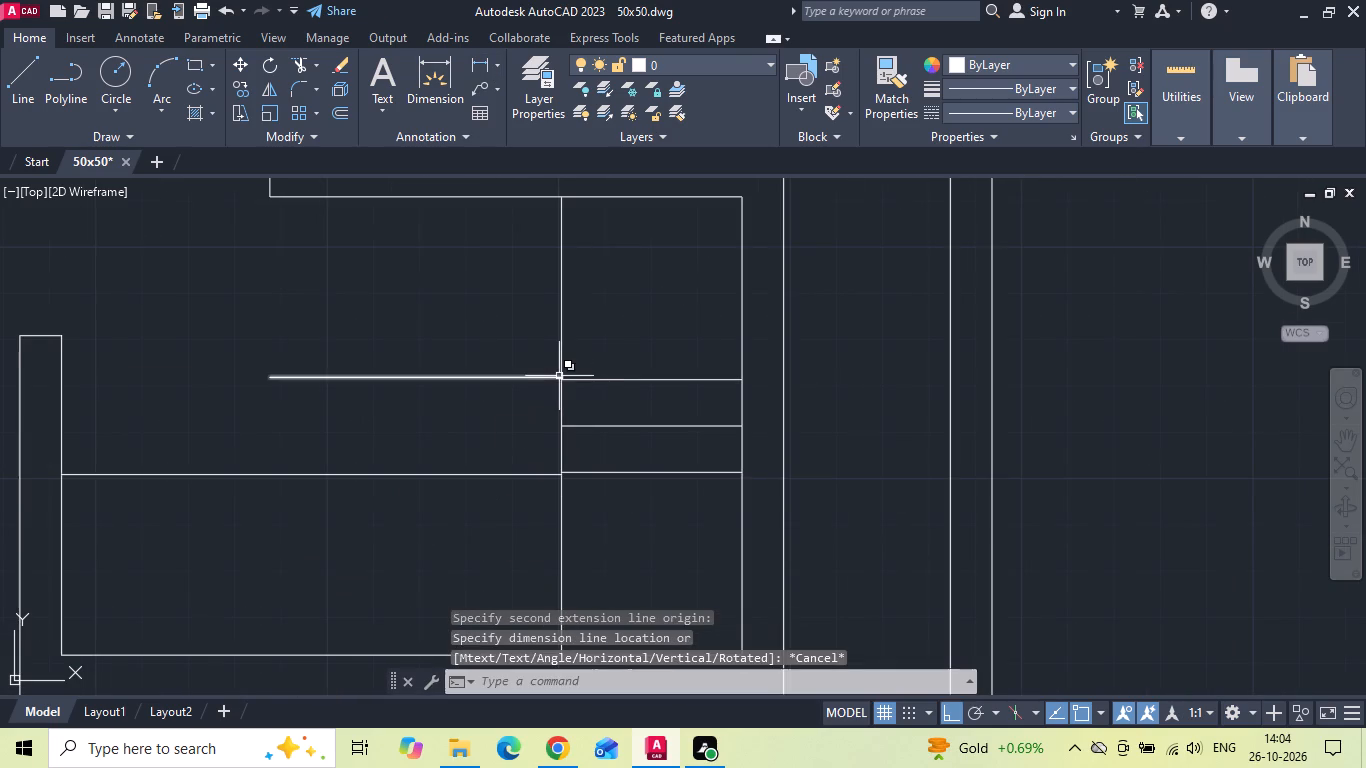
Offset the landing edge successively 10" to the left six times to form the flights' tread lines, and compare with the reference staircase.
text(o)
key(space)
text(10)
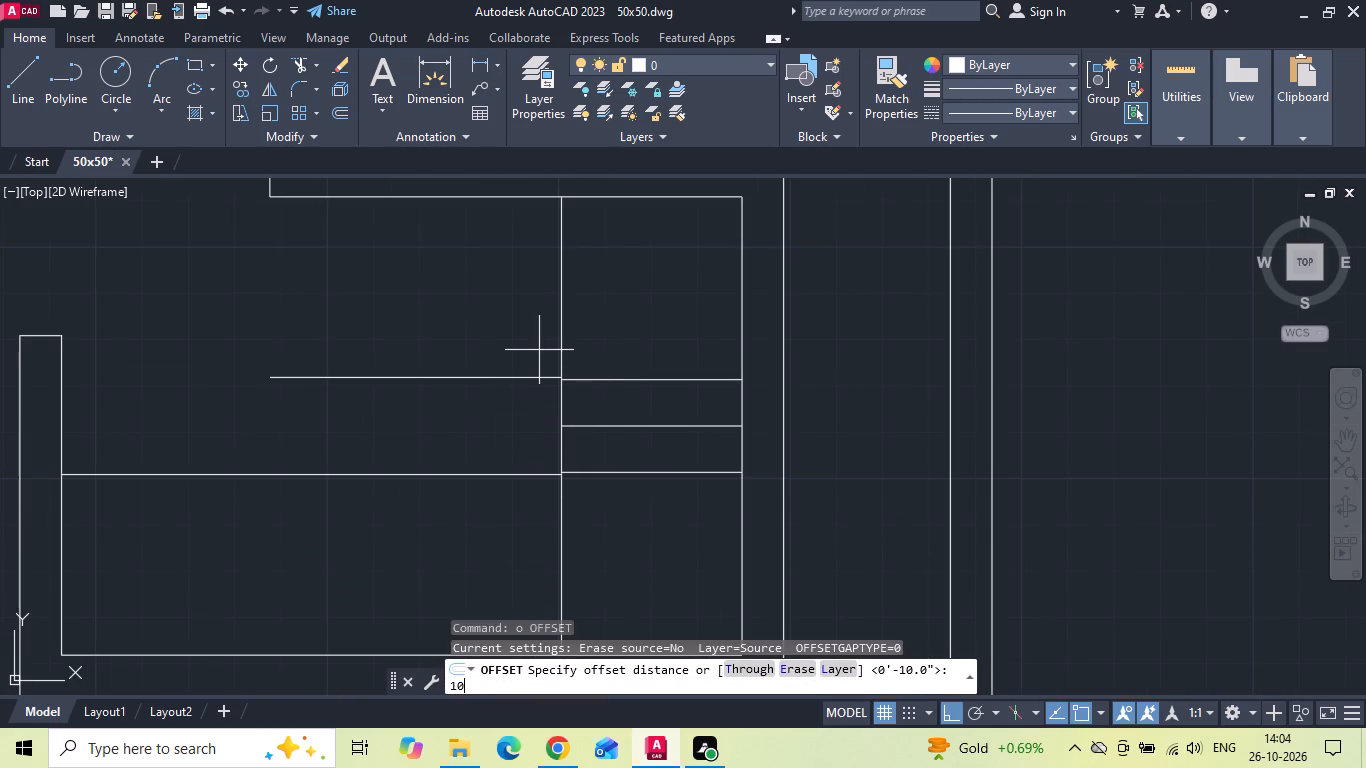
key(space)
drag(562, 282, 550, 286)
click(485, 311)
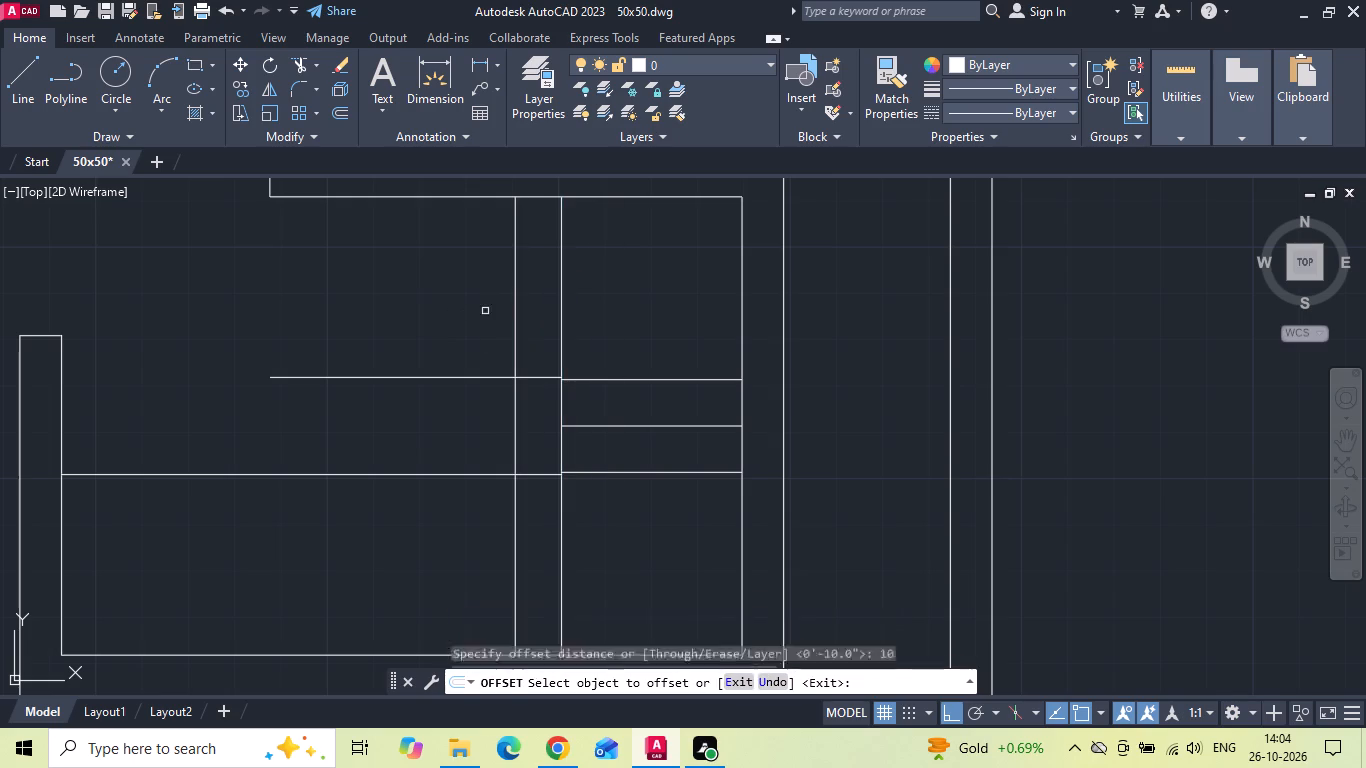
drag(514, 283, 498, 297)
click(443, 330)
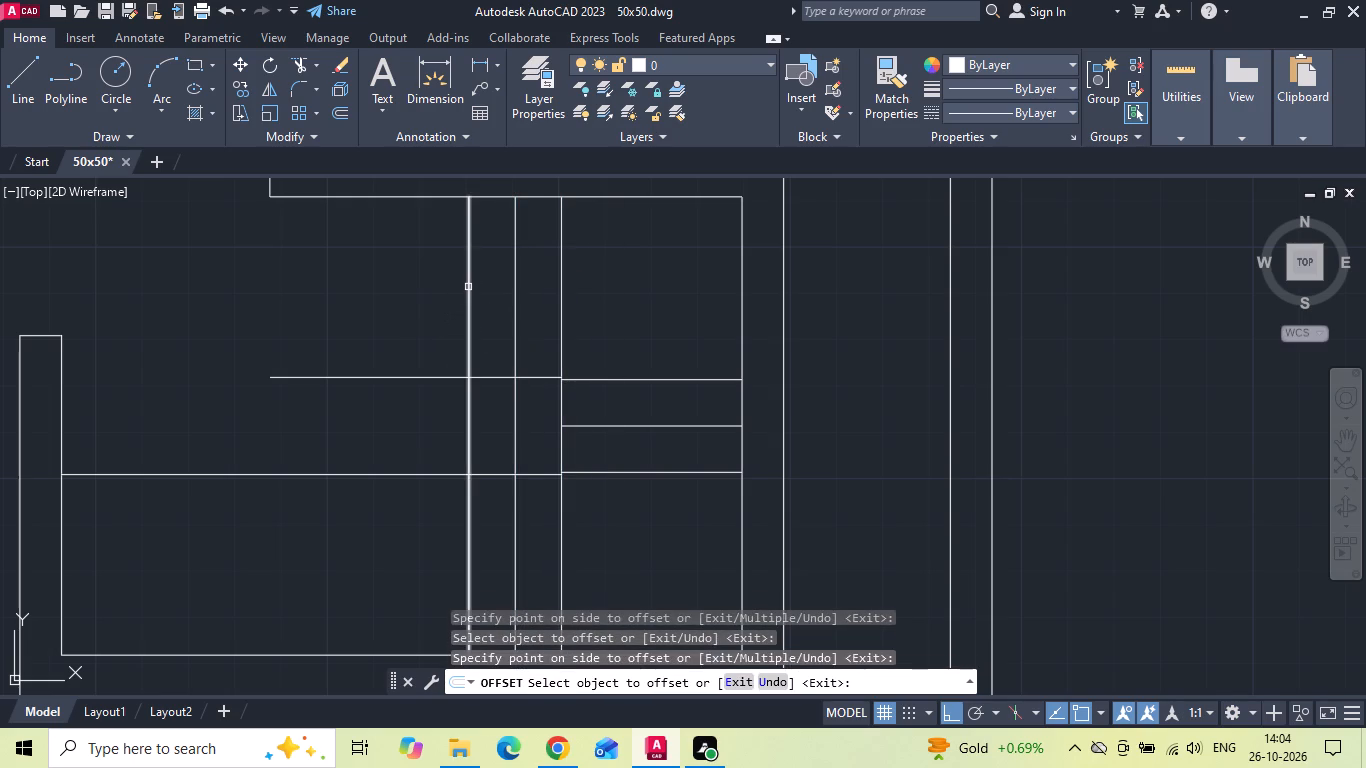
drag(468, 287, 458, 284)
click(370, 288)
drag(420, 273, 384, 301)
click(342, 320)
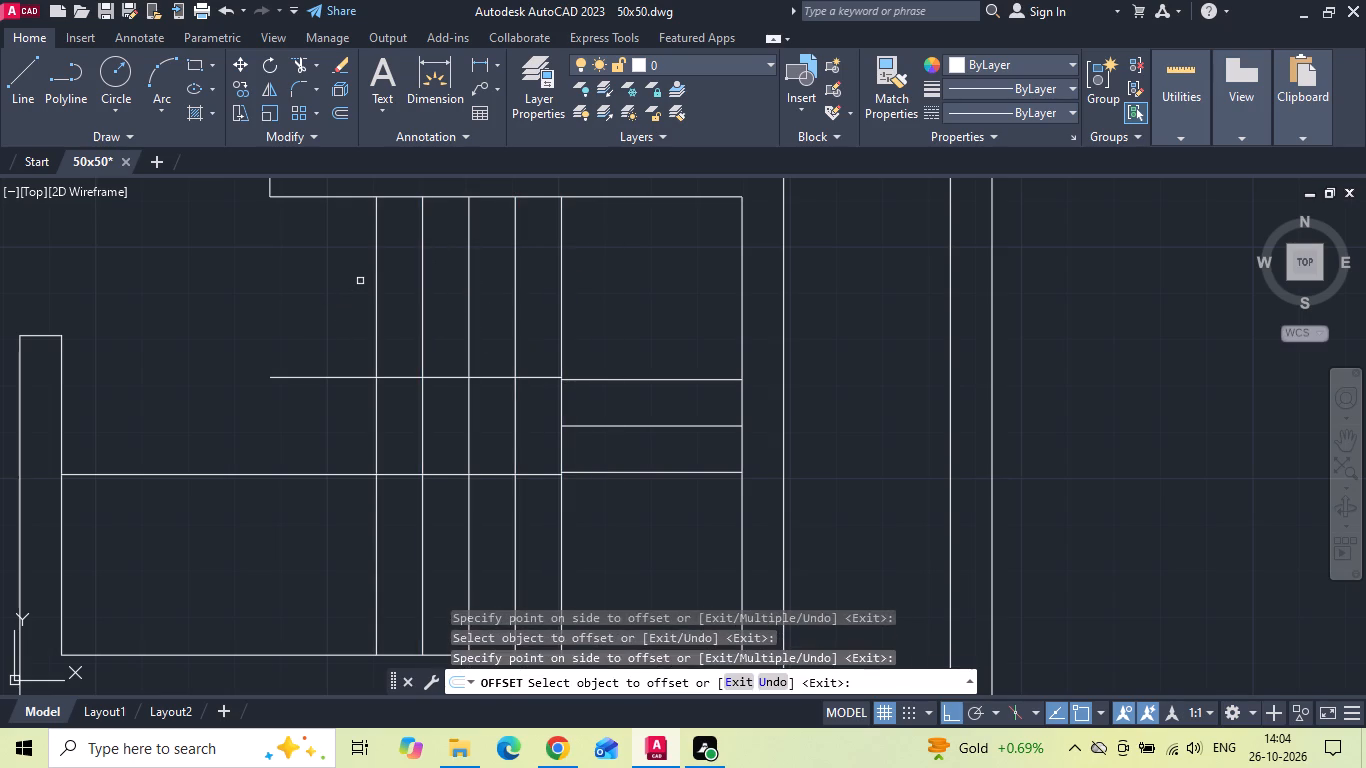
drag(376, 259, 354, 281)
click(319, 311)
drag(331, 261, 300, 296)
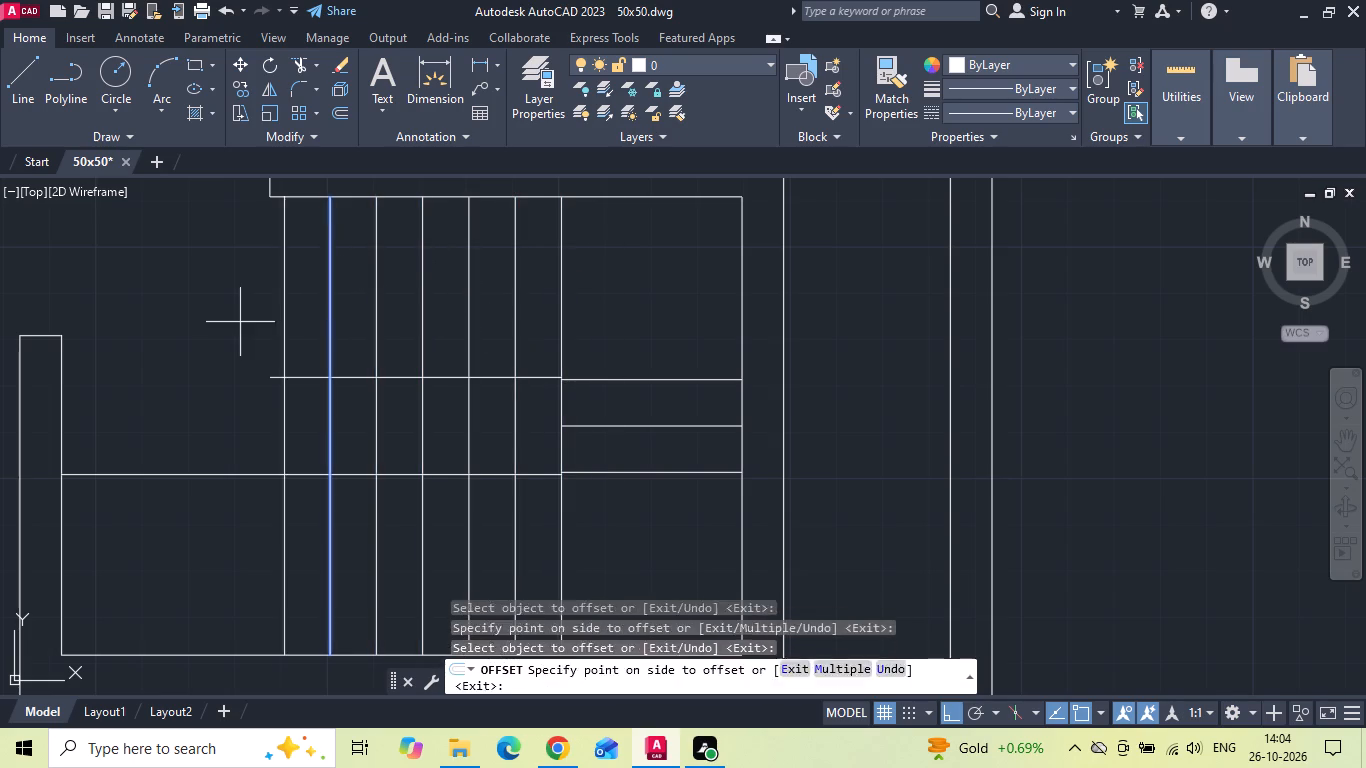
click(240, 322)
scroll(553, 291, down, 3)
scroll(622, 349, down, 1)
scroll(133, 331, up, 2)
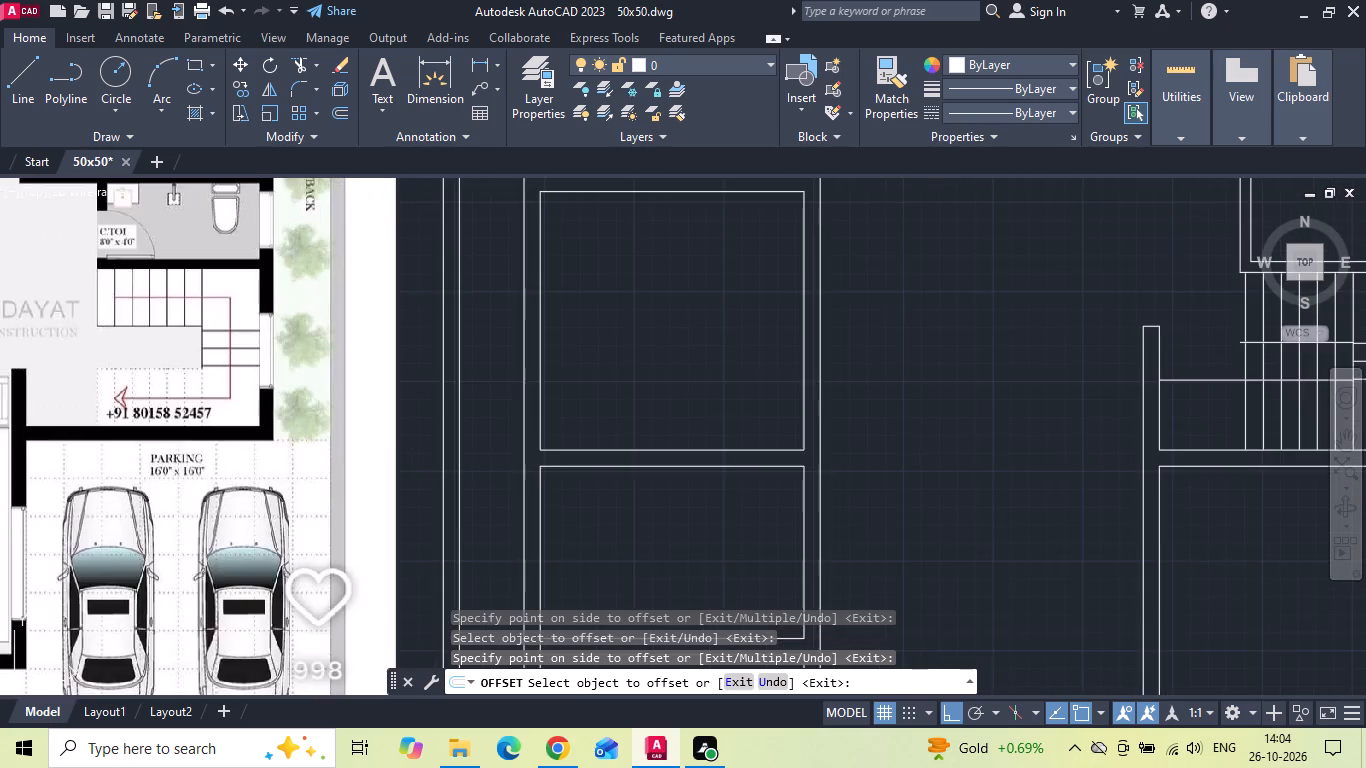
scroll(56, 281, up, 2)
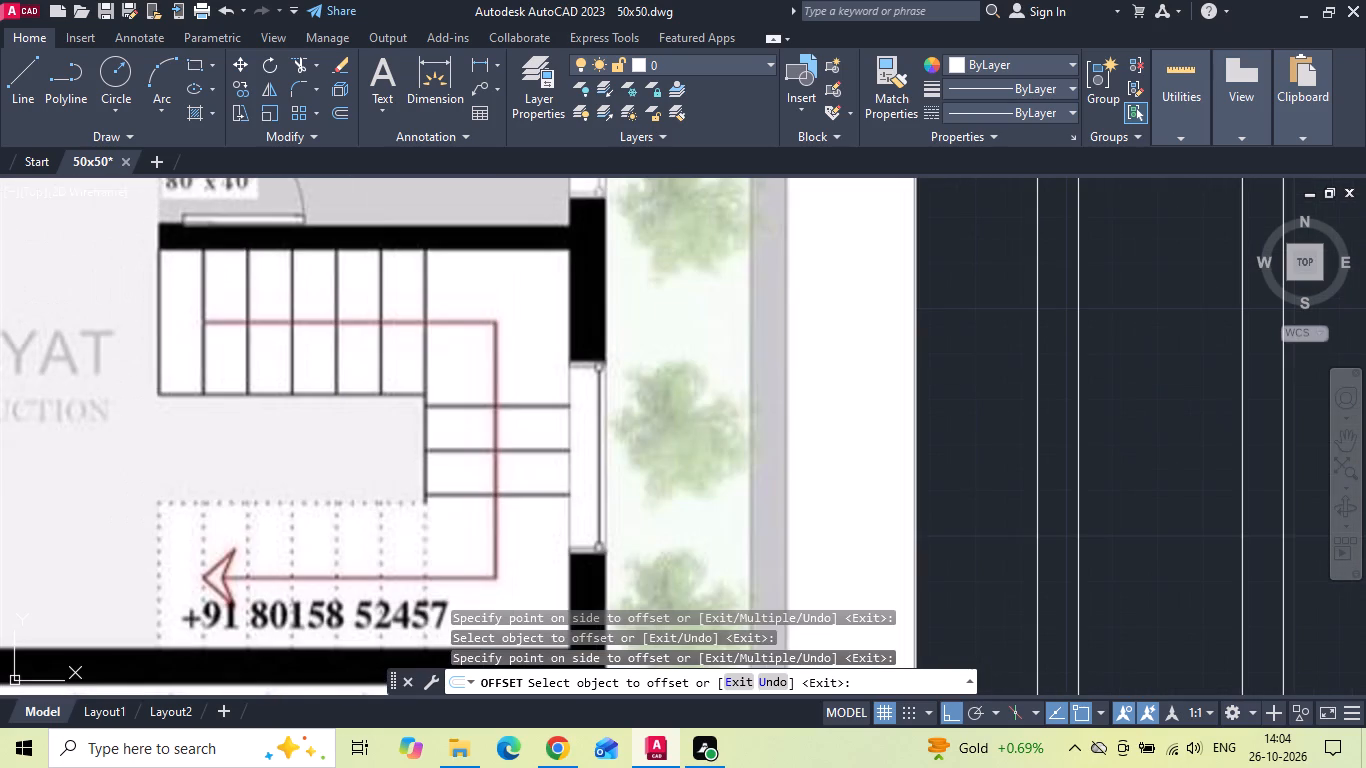
scroll(308, 375, down, 1)
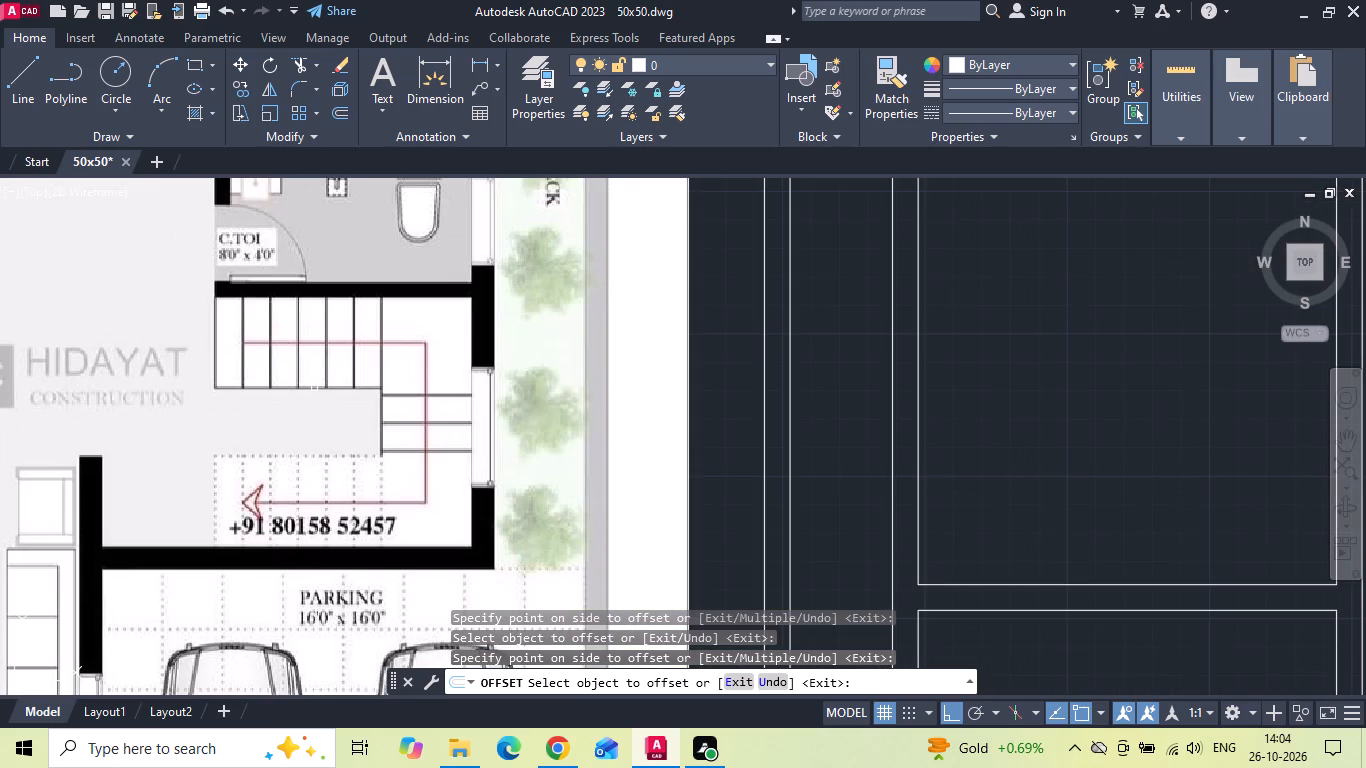
key(Escape)
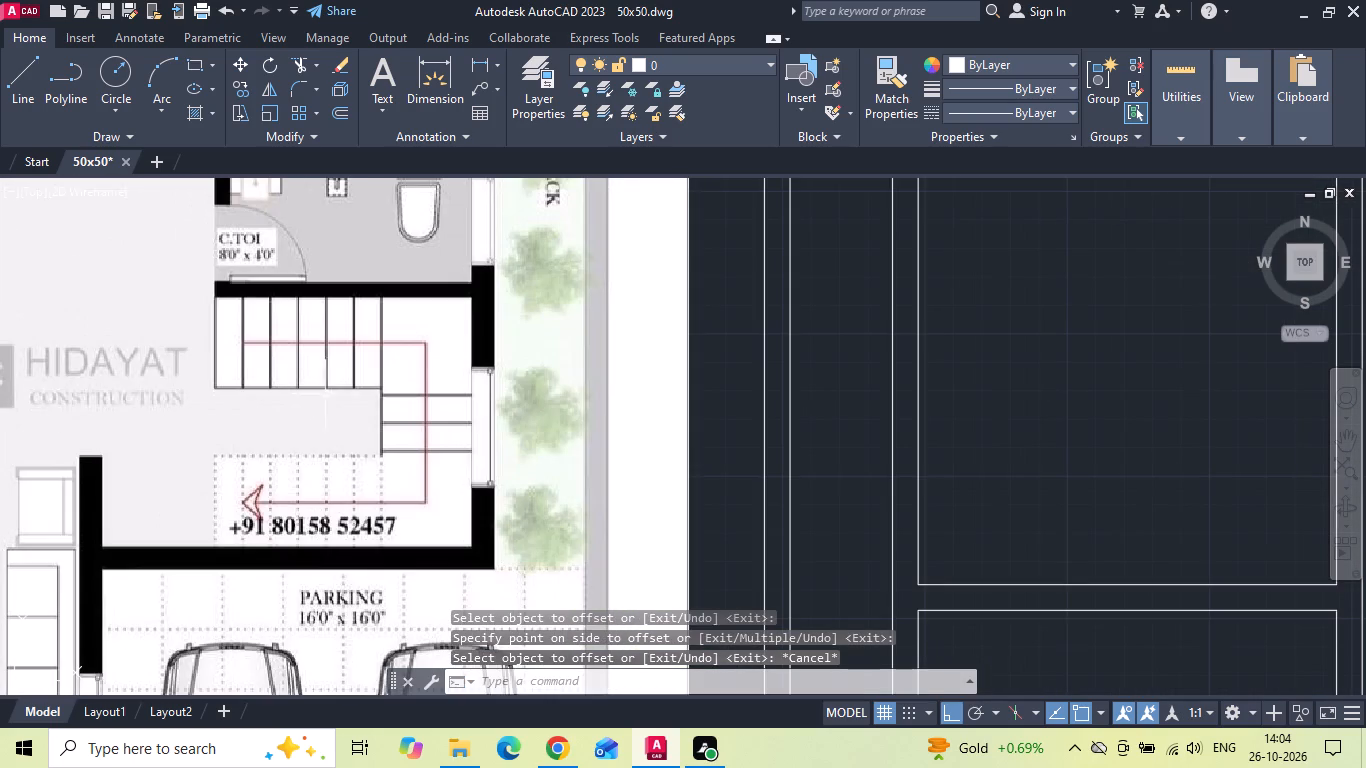
Measure the horizontal gap between the wall corner and the leftmost tread line at the top of the staircase.
scroll(244, 393, down, 3)
scroll(677, 318, up, 2)
scroll(682, 459, up, 1)
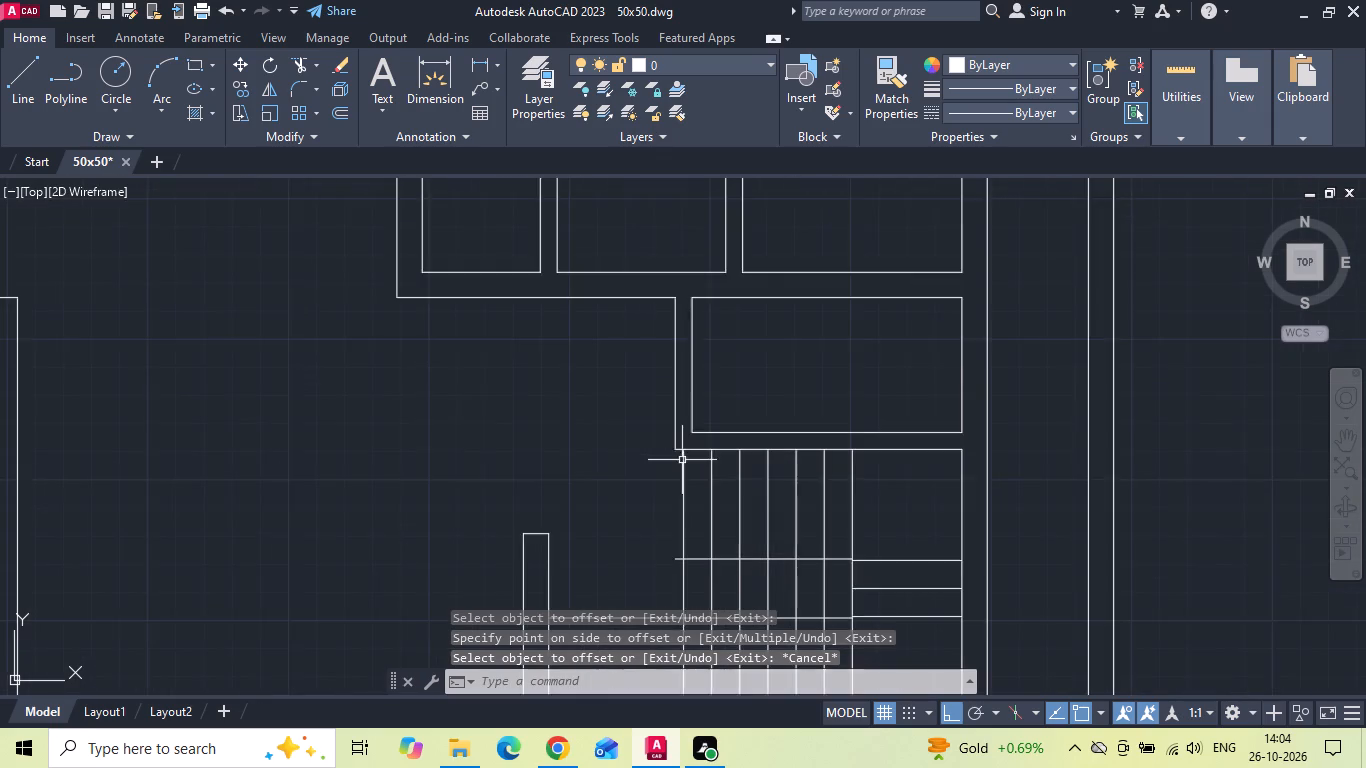
scroll(640, 535, up, 2)
click(477, 72)
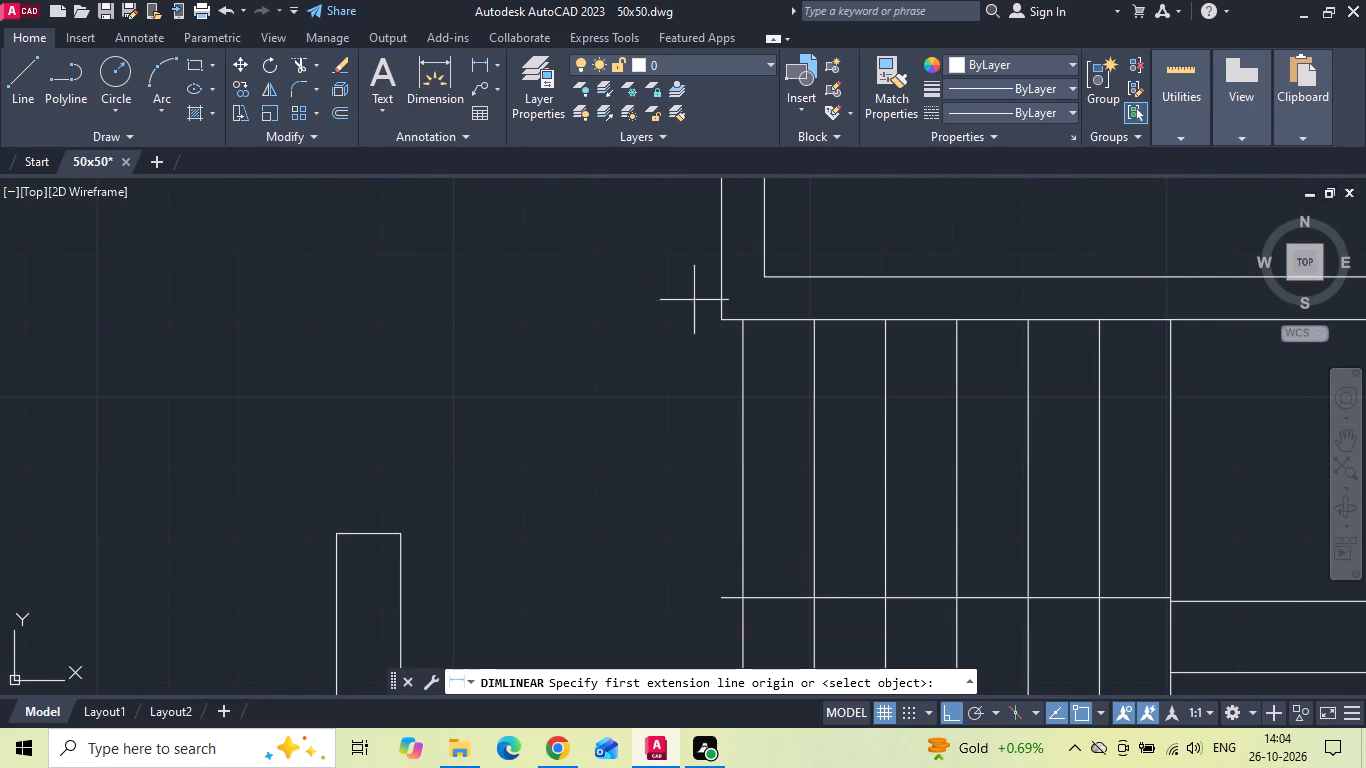
scroll(710, 303, up, 1)
click(725, 329)
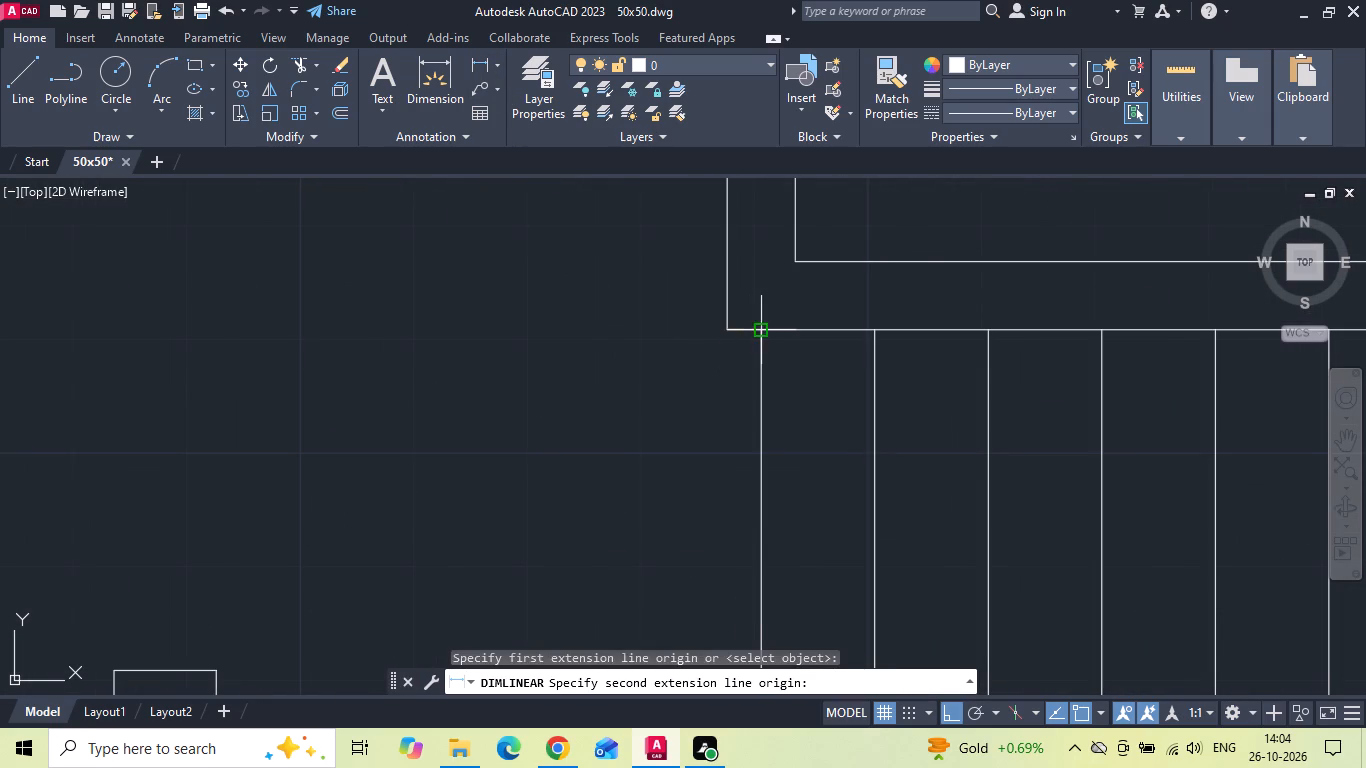
click(759, 331)
scroll(759, 331, down, 2)
key(Escape)
scroll(759, 331, down, 1)
middle_click(719, 307)
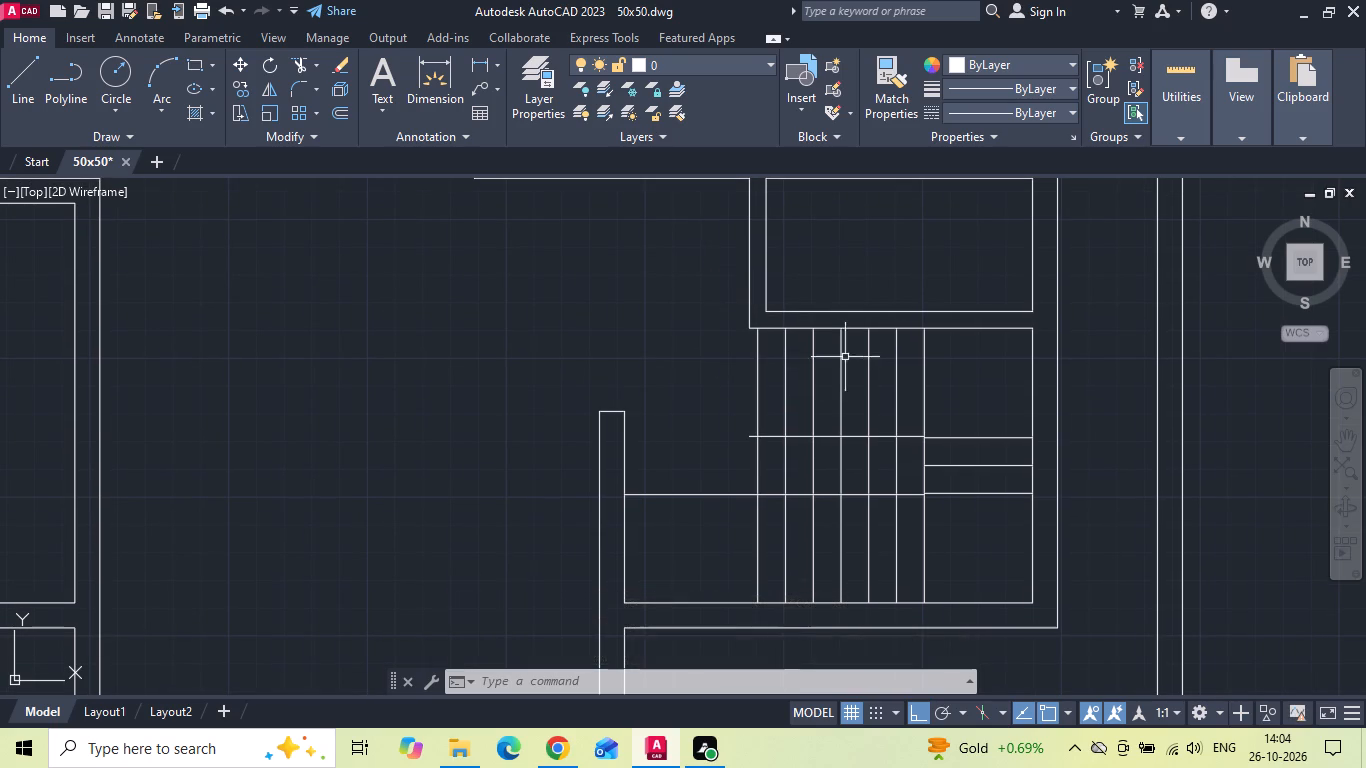
Trim both flight edges back to the leftmost tread, and remove the tread line portions between the two flights.
middle_drag(867, 346, 844, 298)
text(tr)
key(space)
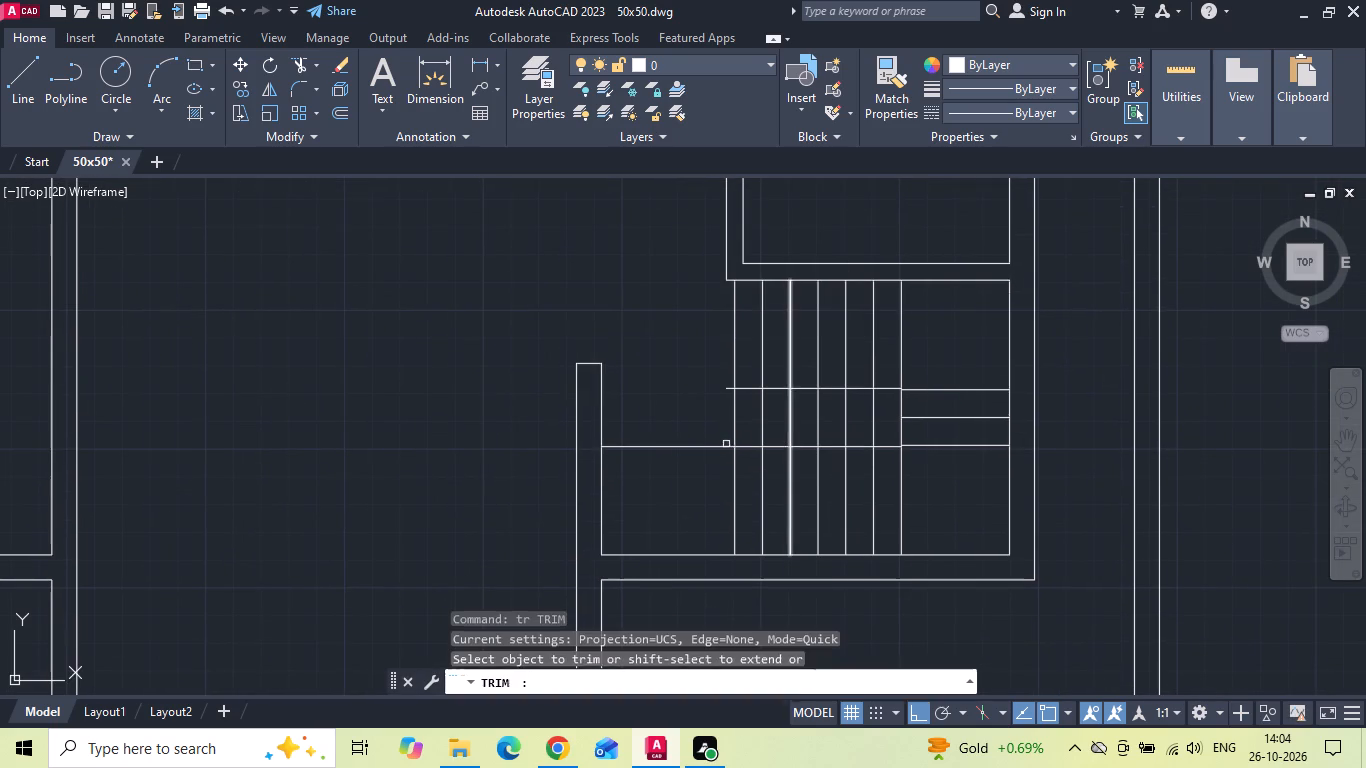
drag(712, 438, 704, 452)
click(691, 489)
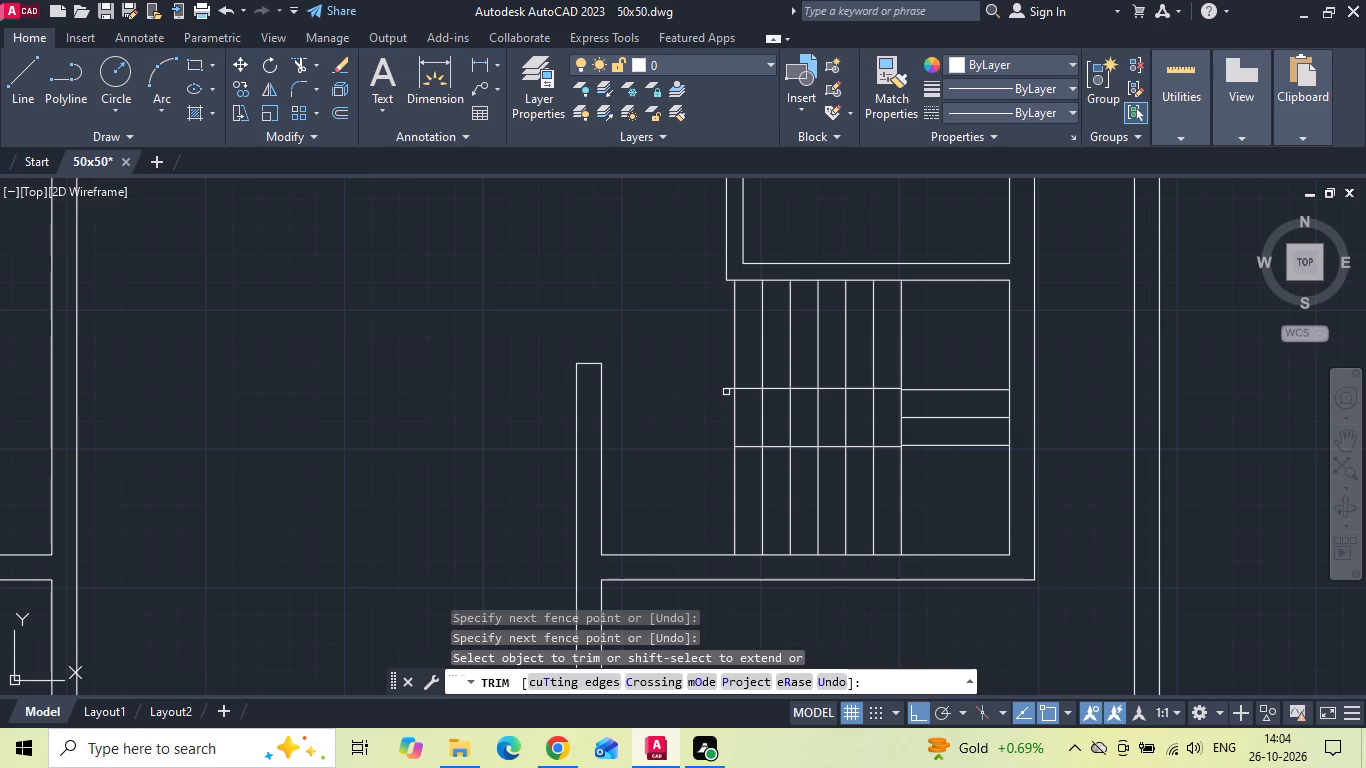
click(725, 387)
drag(715, 420, 880, 426)
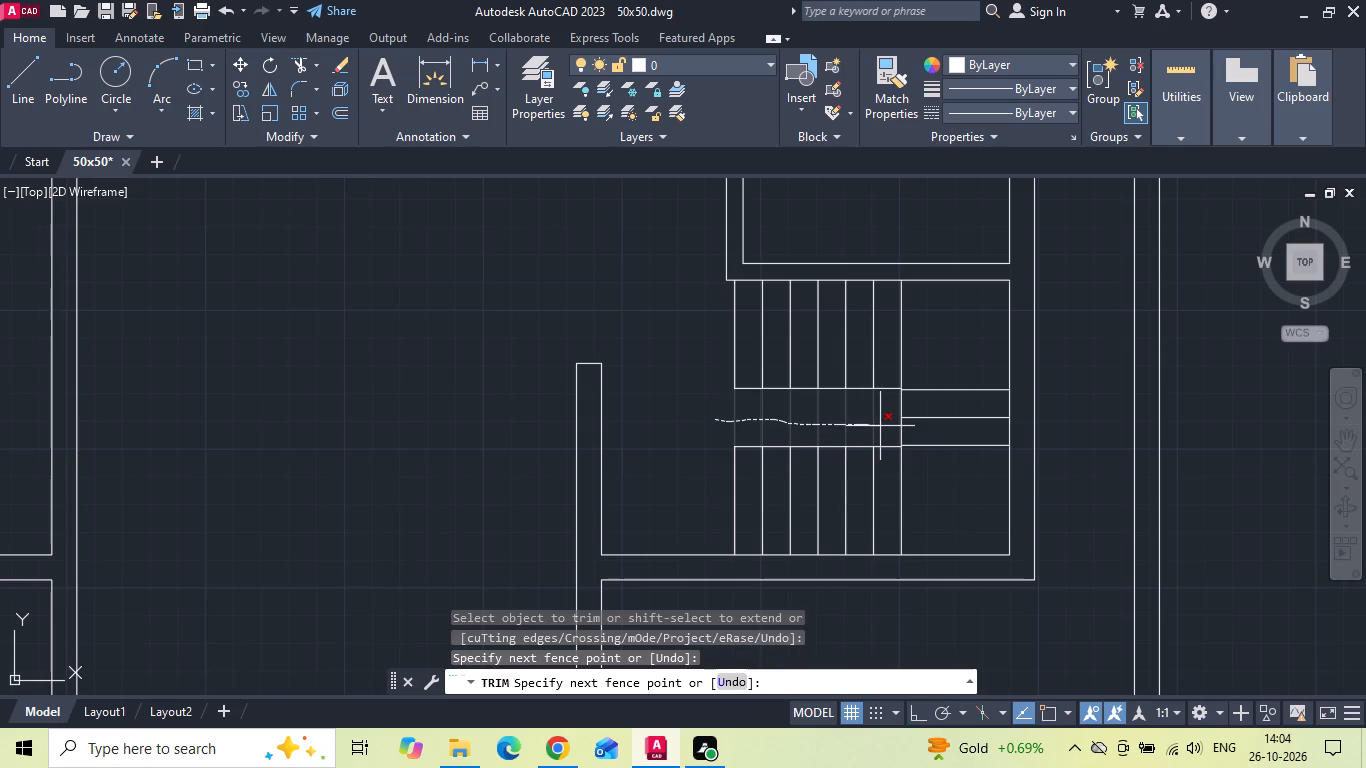
drag(880, 426, 887, 430)
key(Escape)
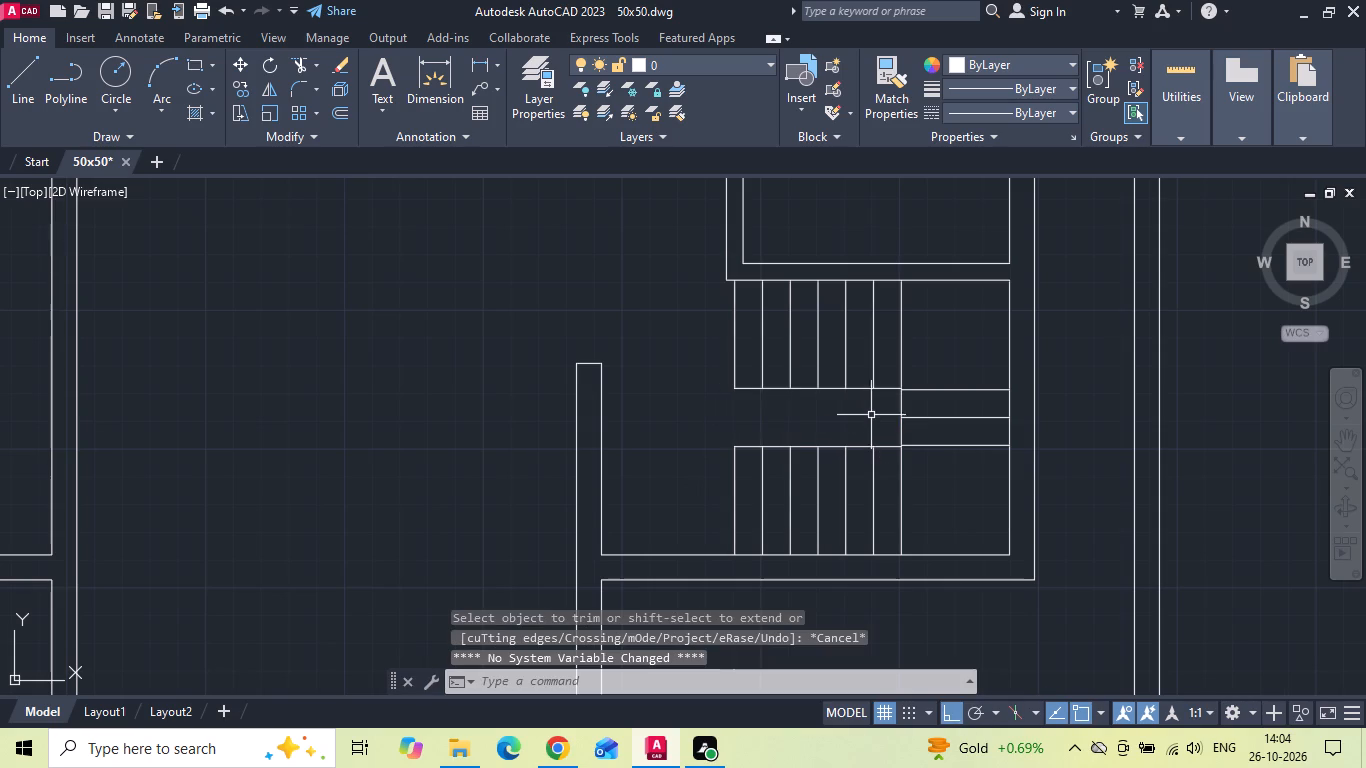
Save the drawing.
key(ctrl+s)
Draw a horizontal walking line from the midpoint of the upper flight's leftmost tread across the treads into the landing.
scroll(870, 413, down, 2)
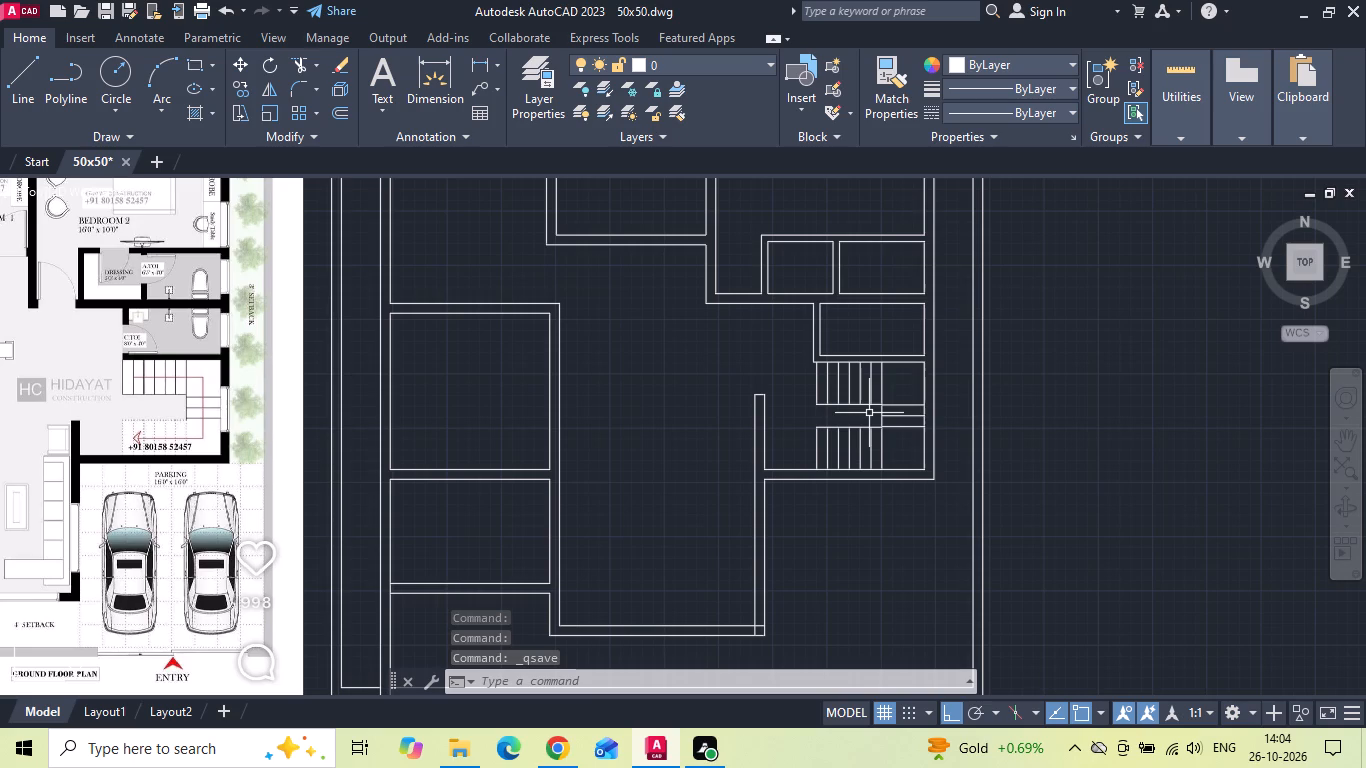
key(l)
key(space)
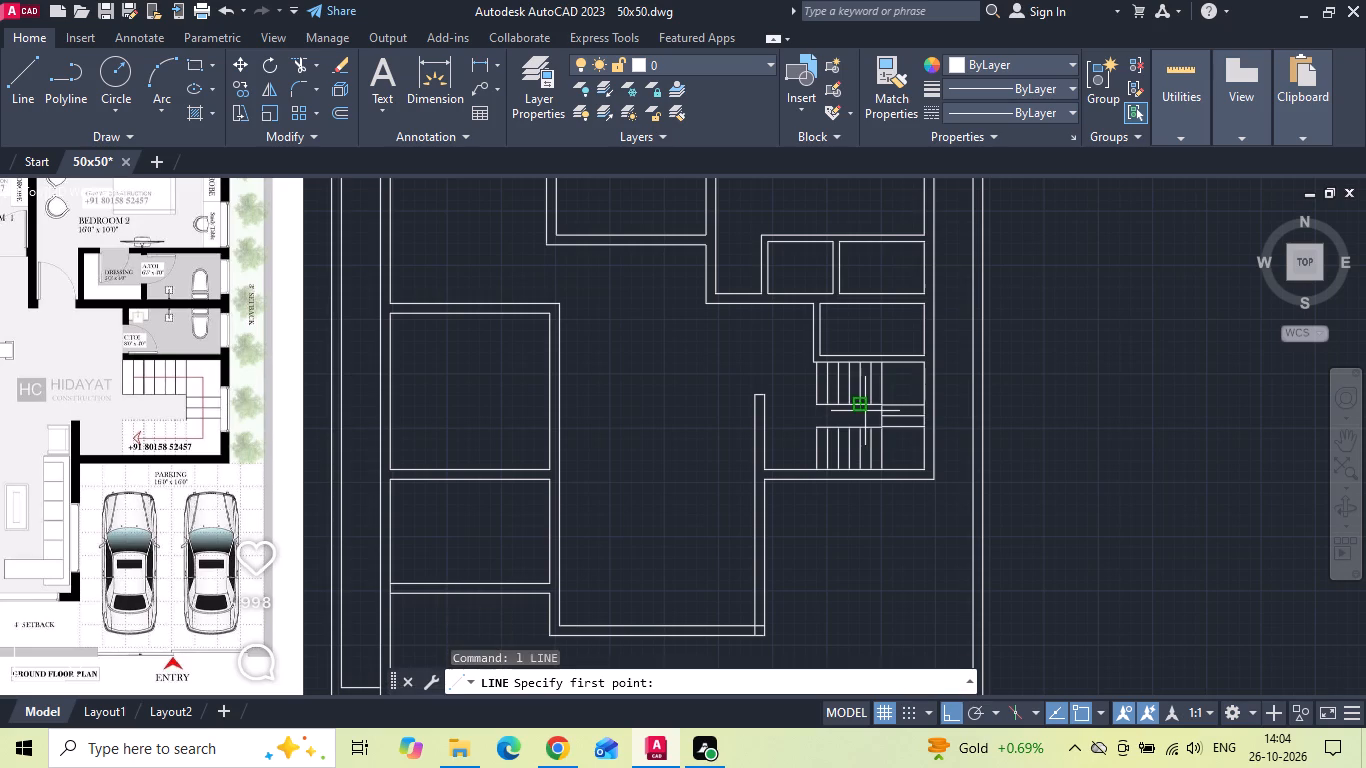
scroll(860, 400, up, 2)
drag(752, 357, 773, 364)
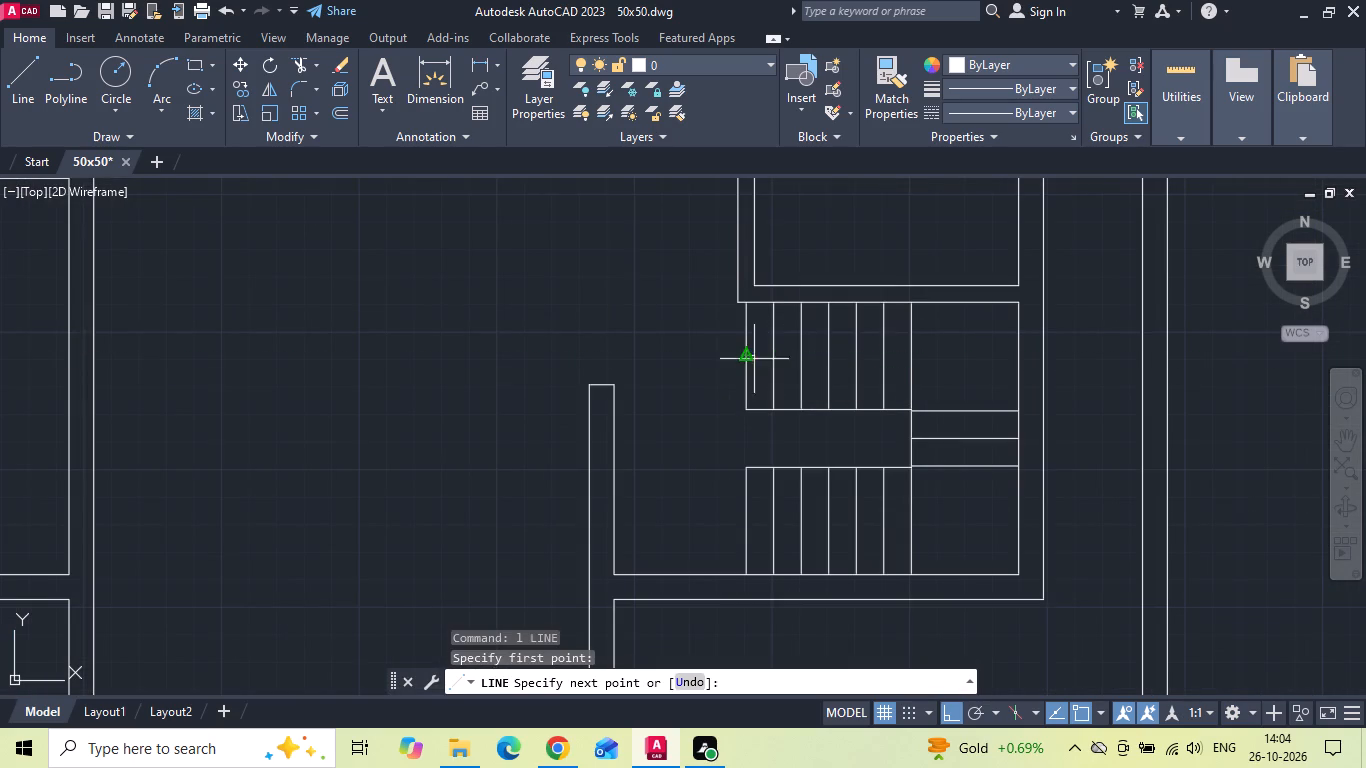
drag(773, 364, 763, 361)
click(952, 358)
key(Escape)
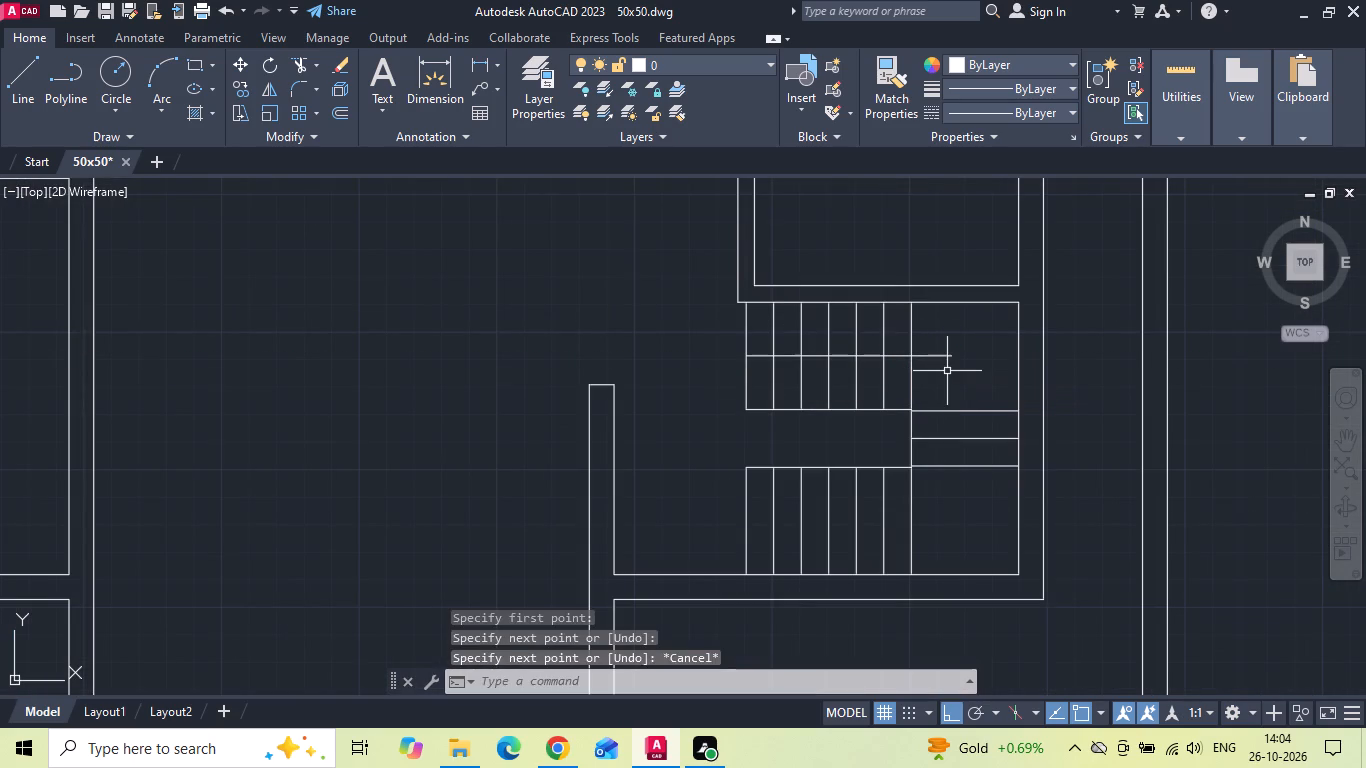
Draw a horizontal walking line from the midpoint of the lower flight's leftmost tread across its treads into the landing.
key(l)
key(space)
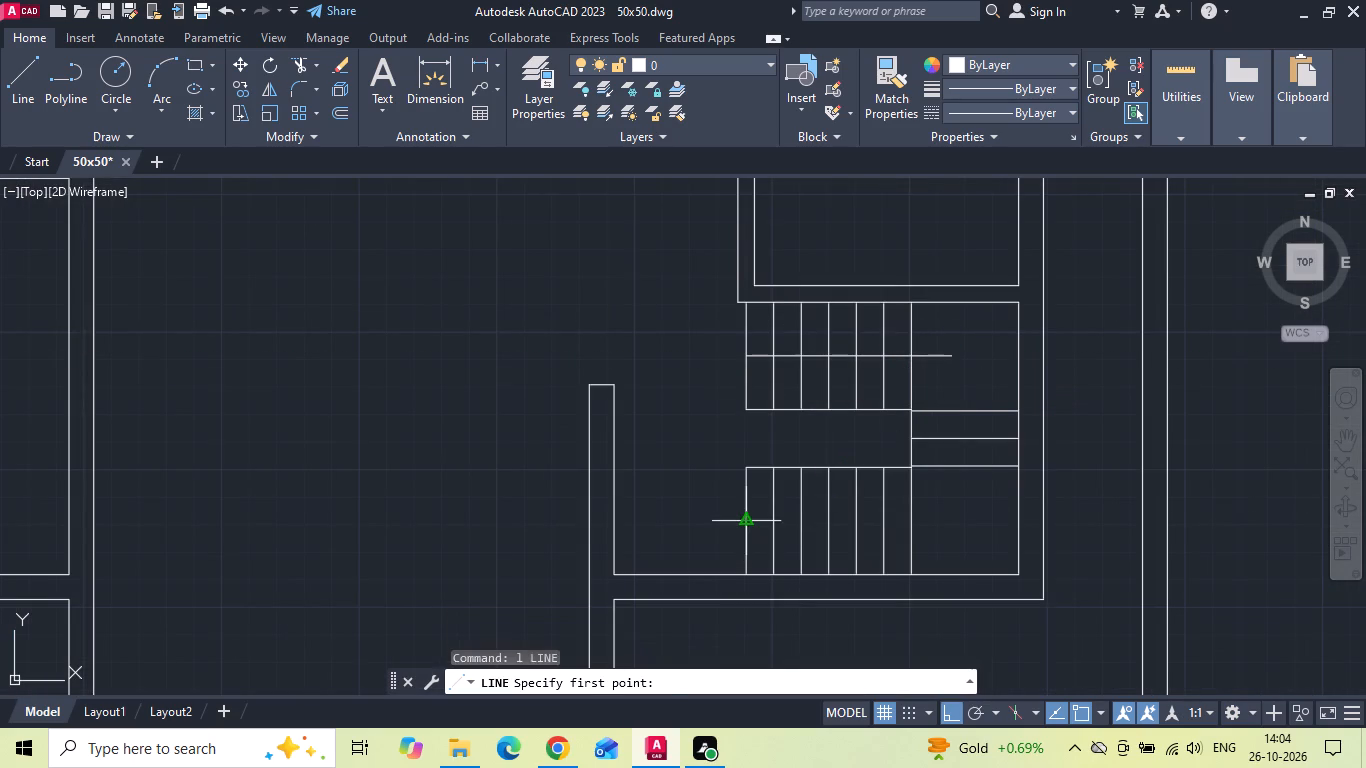
drag(743, 522, 764, 520)
click(953, 517)
key(Escape)
Draw a vertical walking line from the midpoint of the lowest landing tread up past the end of the upper walking line.
key(l)
key(space)
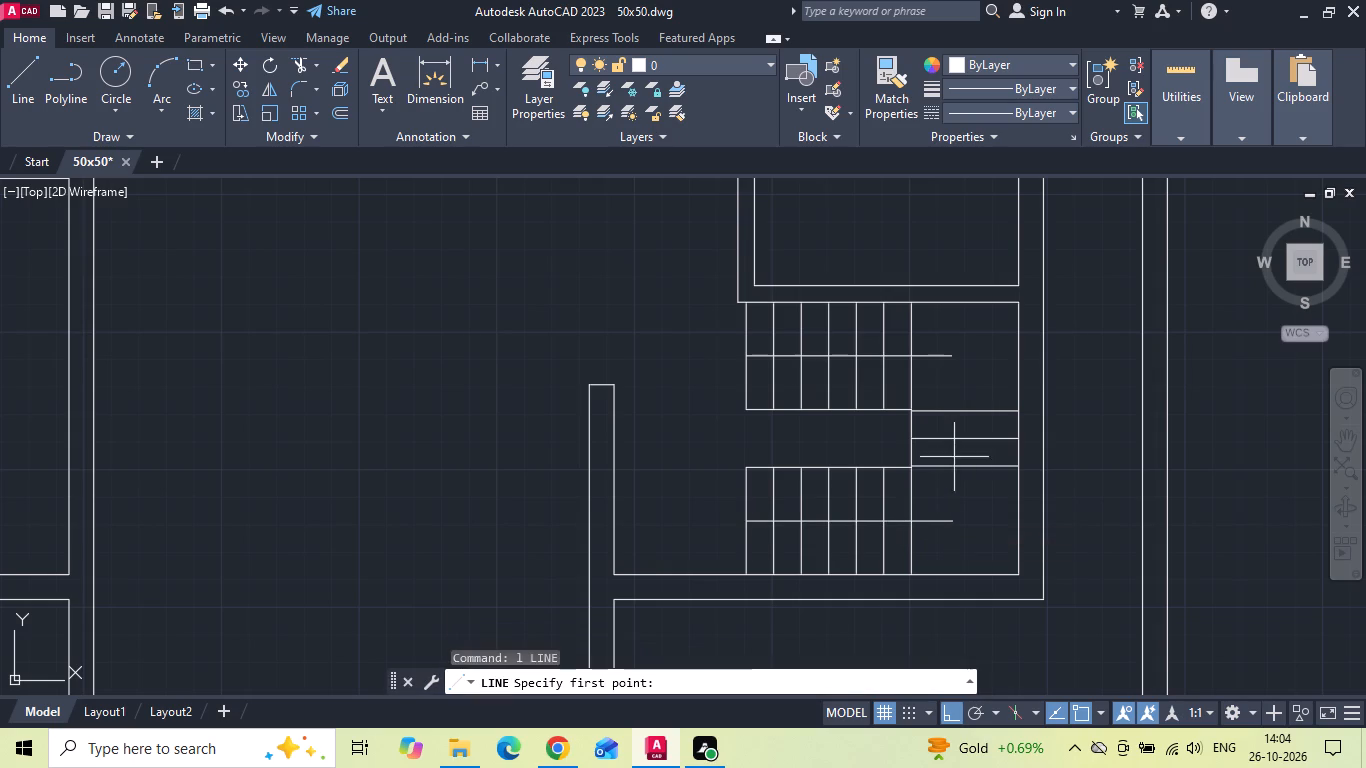
click(967, 463)
scroll(971, 342, up, 2)
click(971, 341)
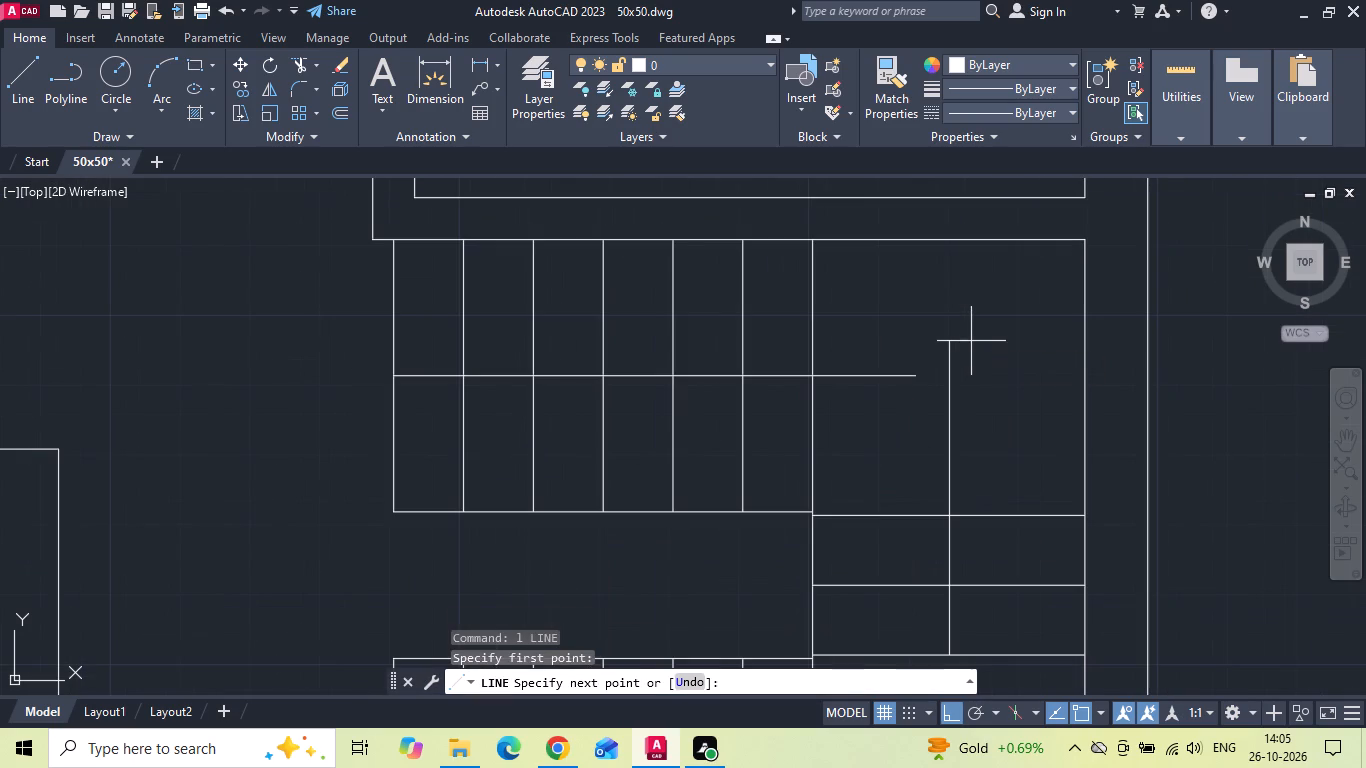
key(Escape)
Fillet the vertical walking line with the upper and lower horizontal walking lines at radius 0 to form square corners.
text(f)
key(space)
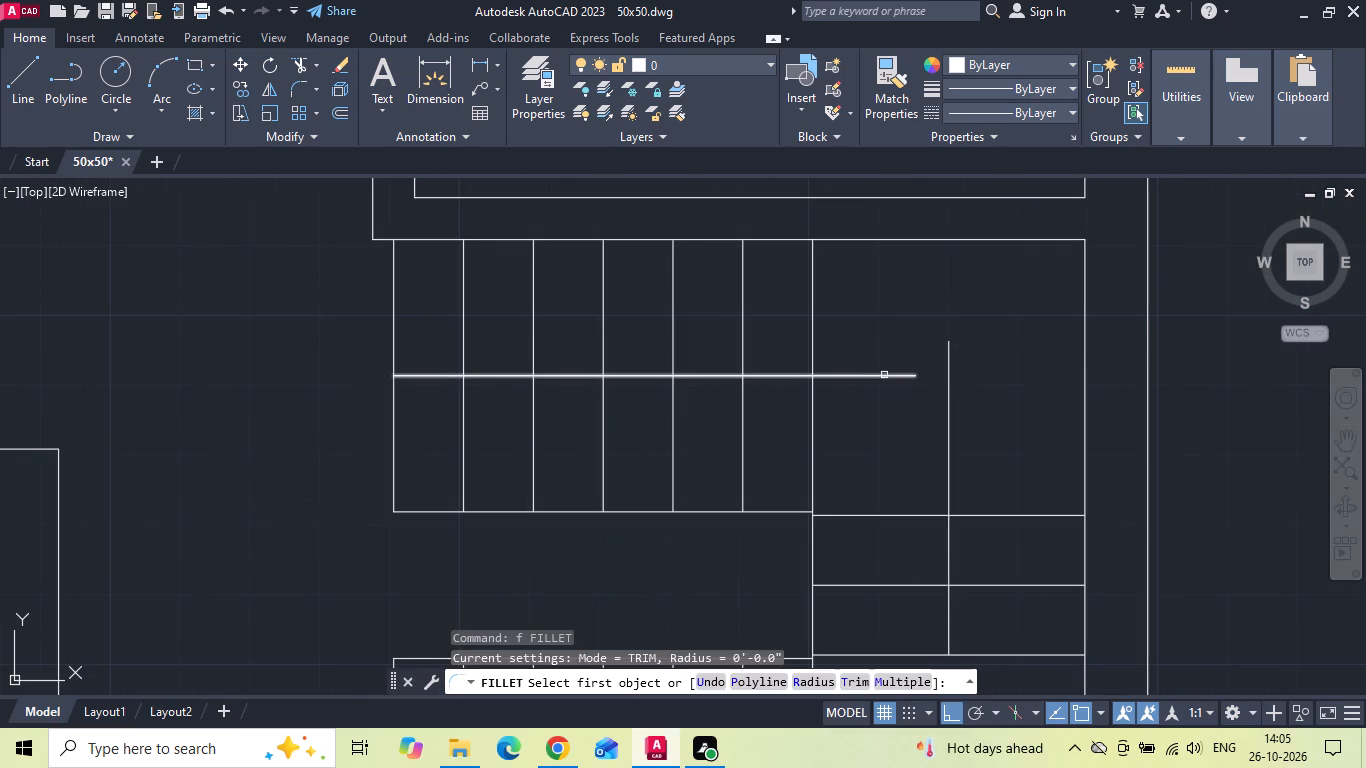
click(884, 376)
click(950, 401)
scroll(944, 366, down, 2)
scroll(924, 524, up, 2)
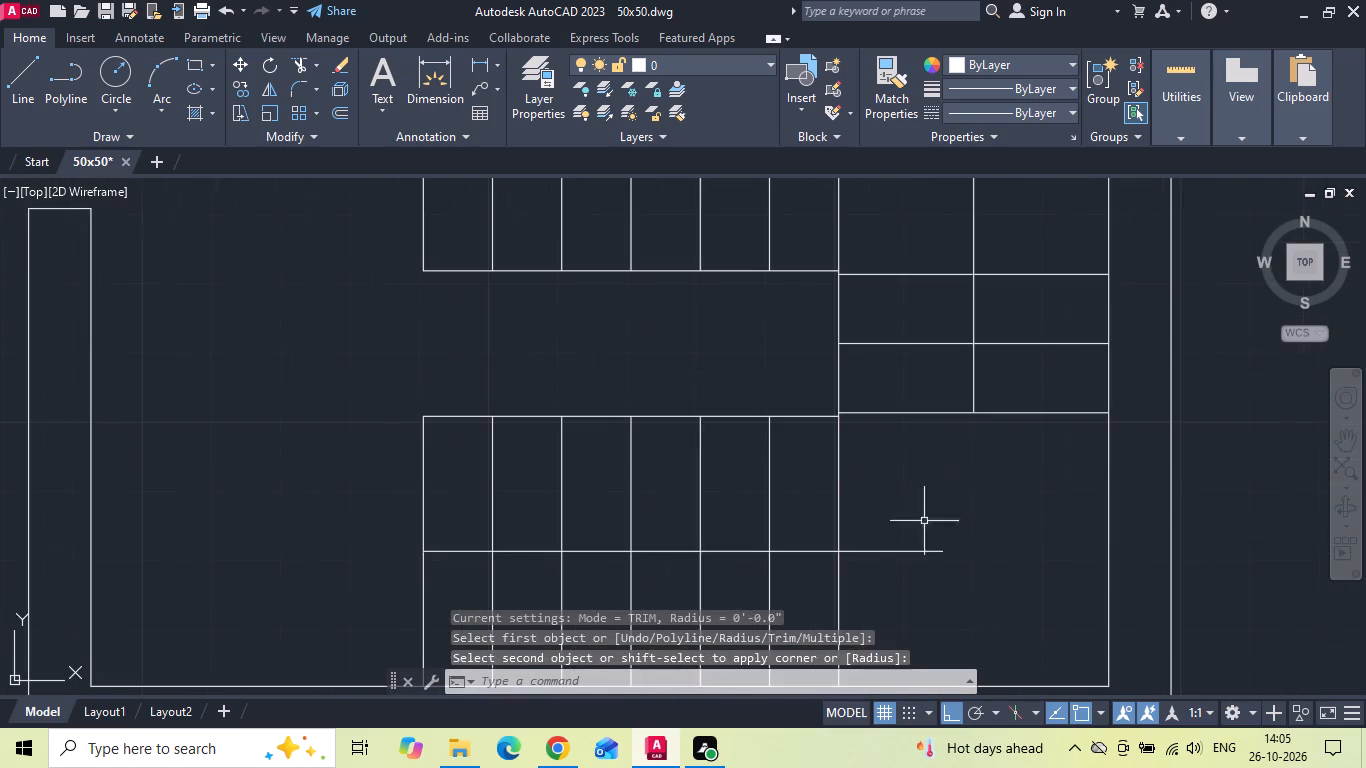
key(space)
click(972, 375)
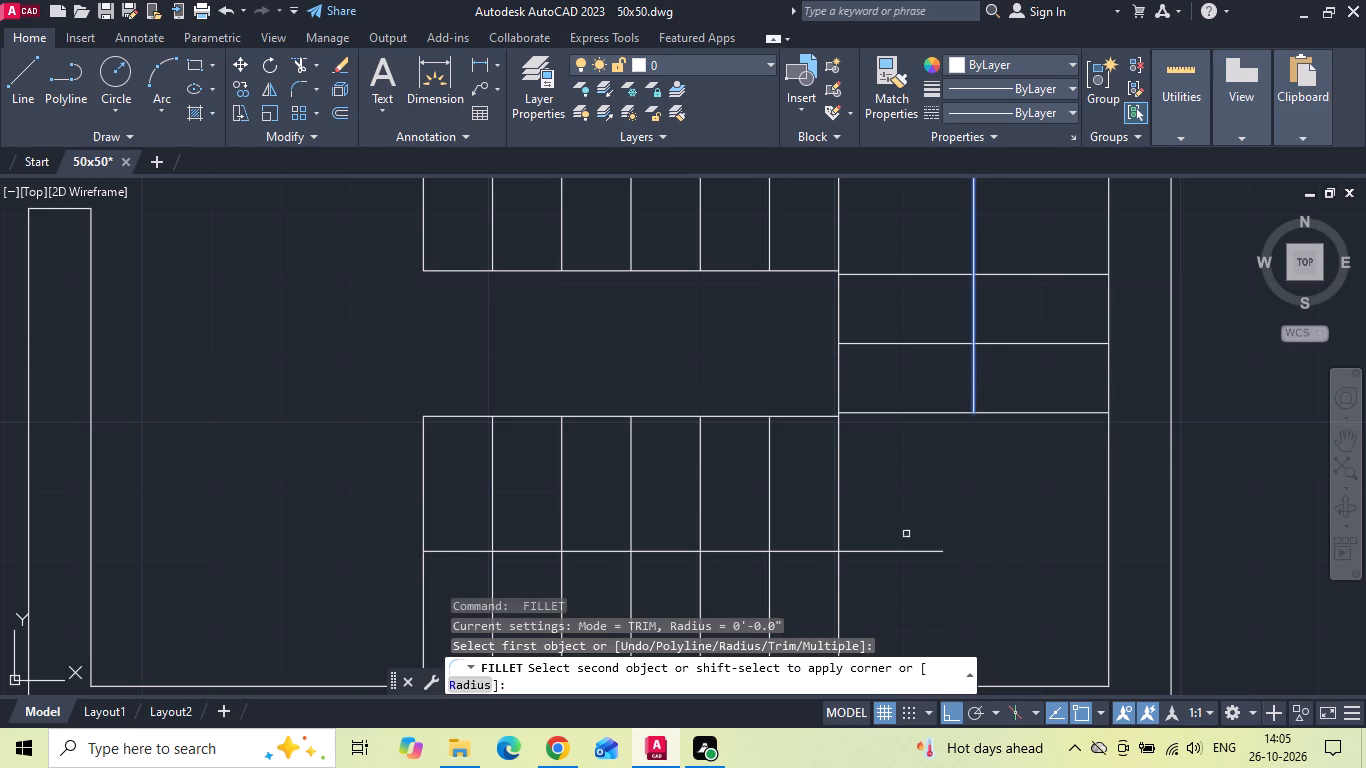
click(896, 553)
scroll(892, 434, down, 2)
scroll(784, 485, up, 1)
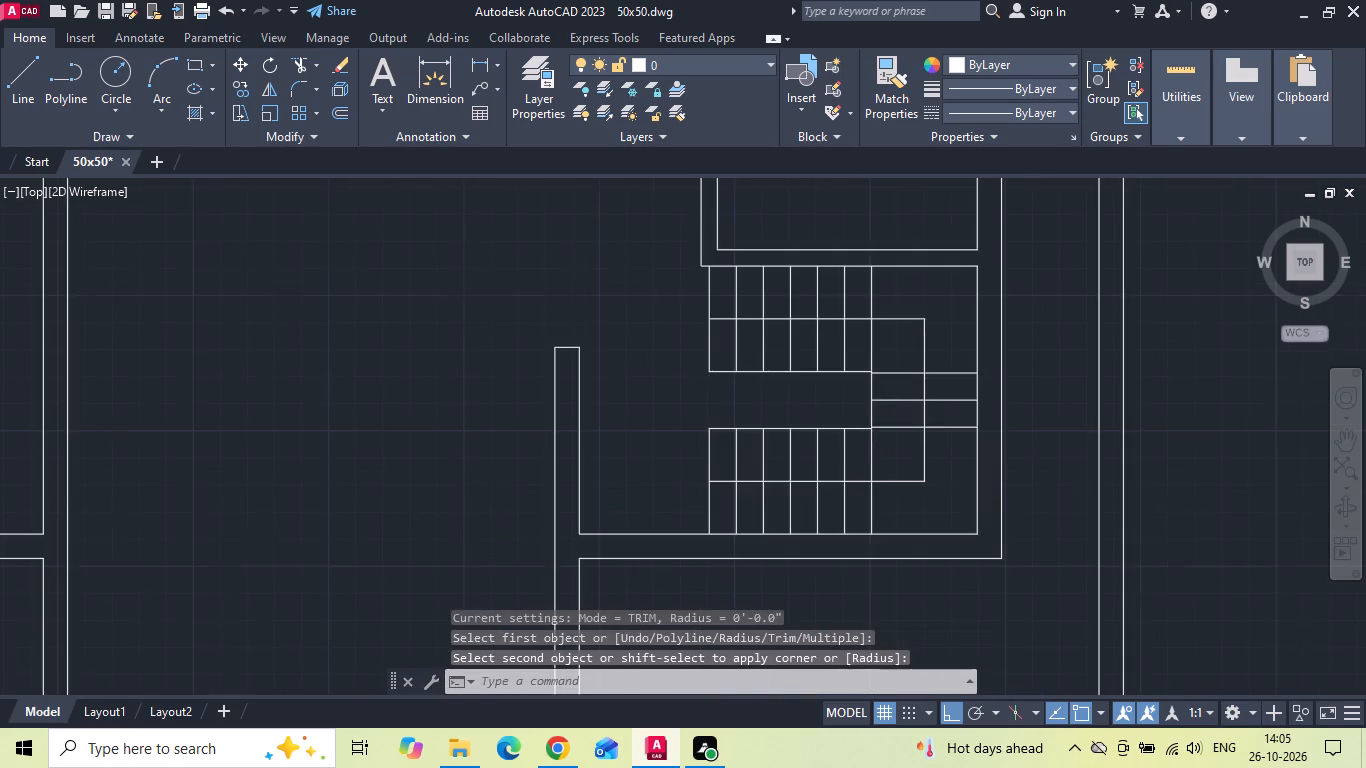
Draw a left-pointing 3-sided inscribed polygon centred on the lower walking line's left end, with a radius about a third of a tread.
scroll(784, 485, up, 1)
text(pol)
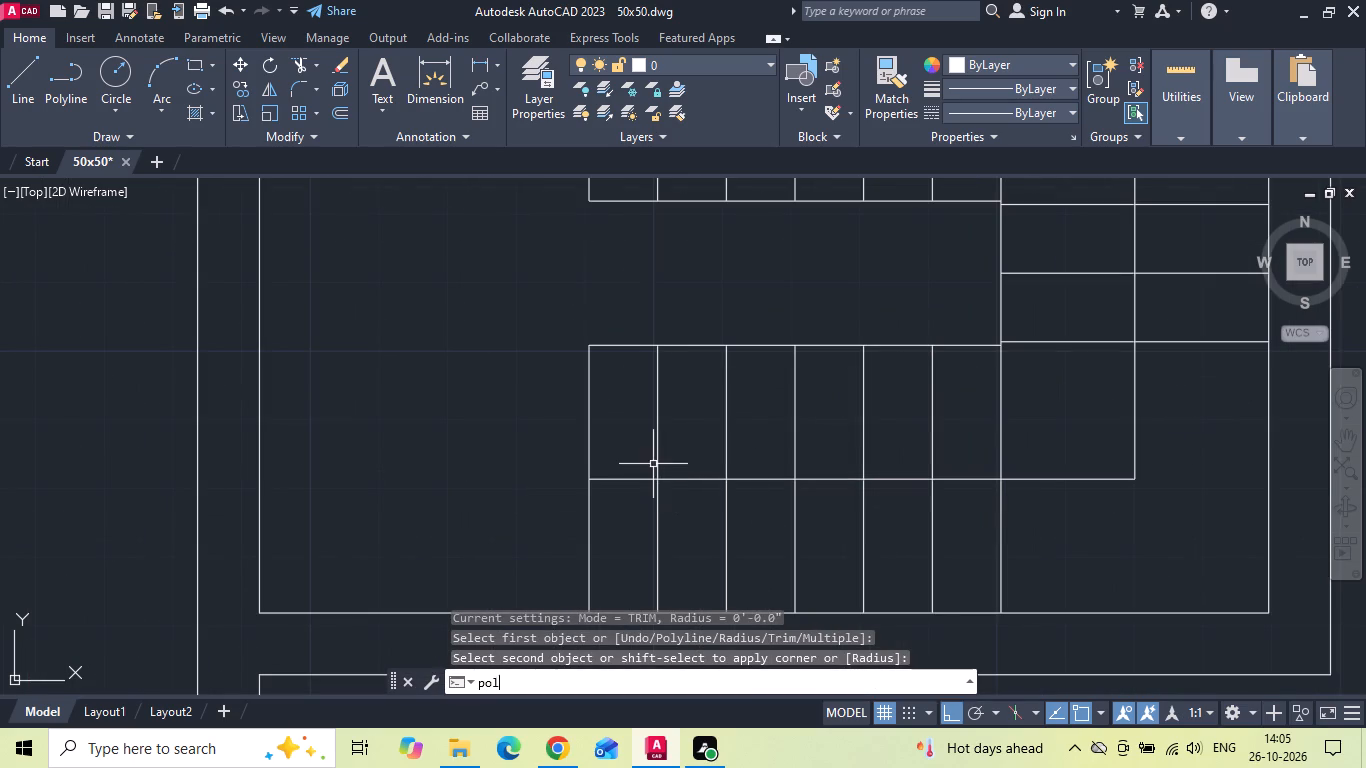
key(space)
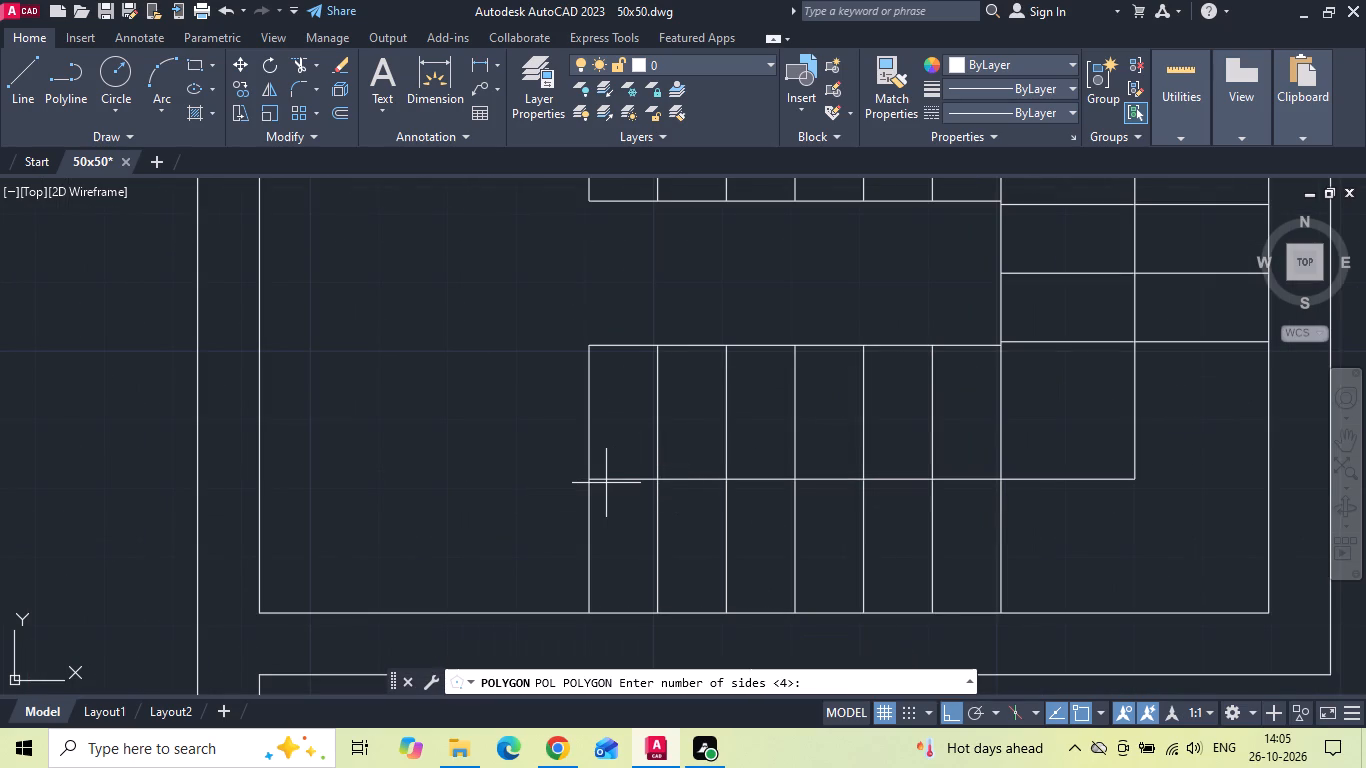
key(3)
key(space)
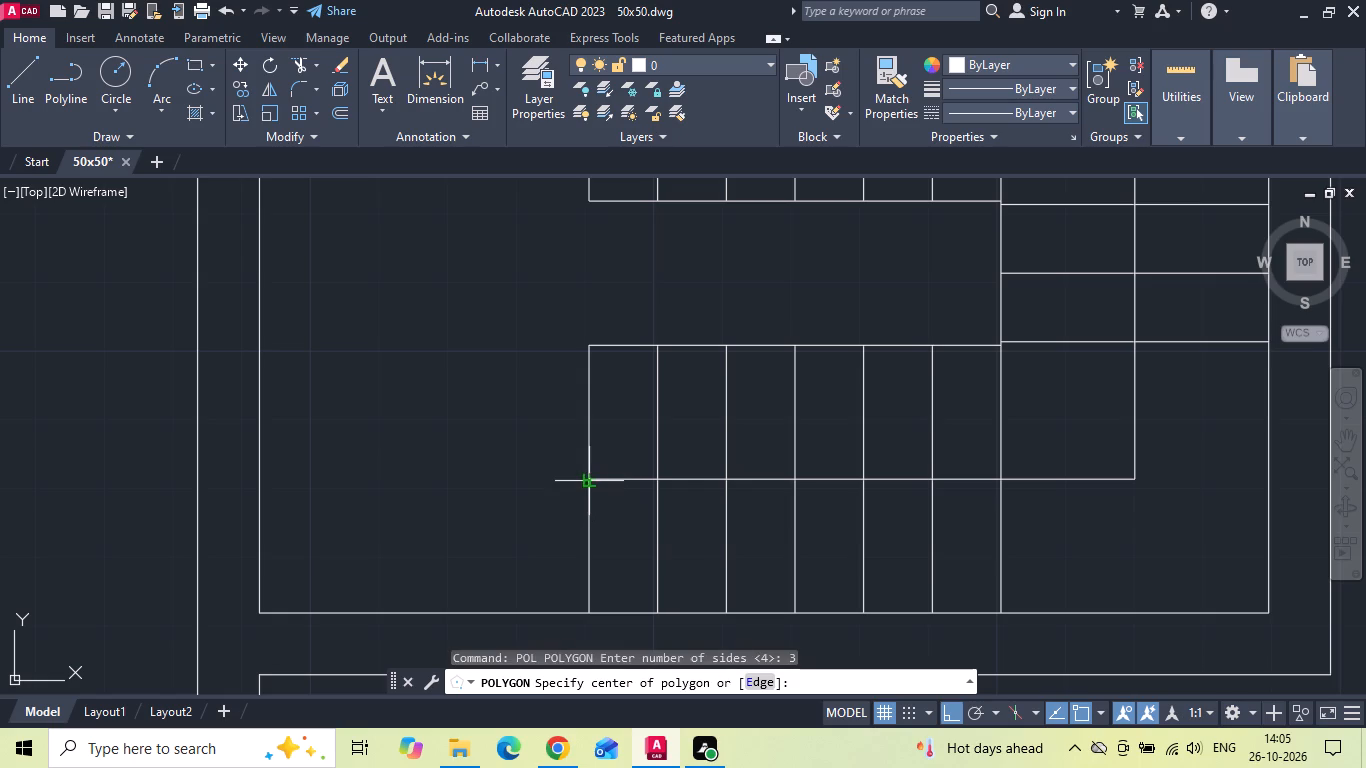
click(589, 477)
scroll(619, 460, up, 2)
key(space)
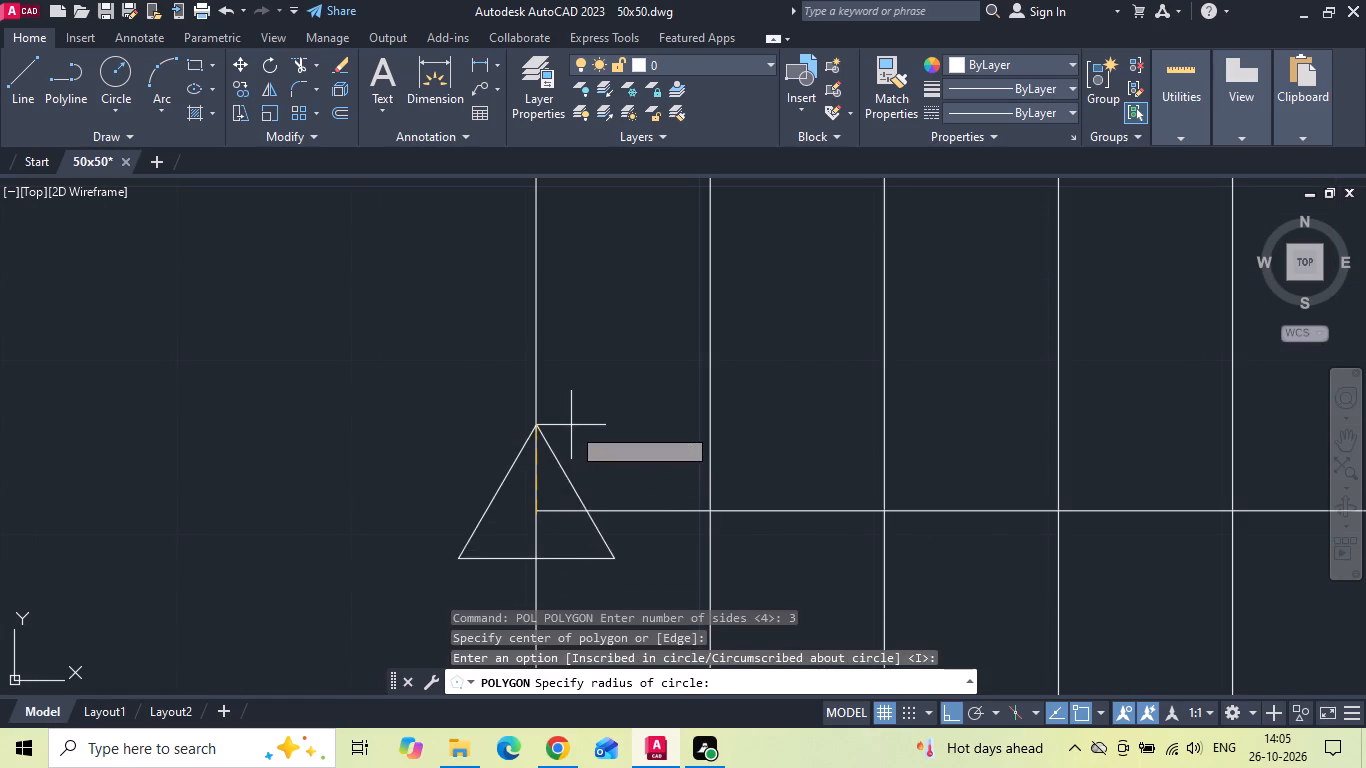
scroll(471, 527, up, 2)
scroll(469, 523, down, 1)
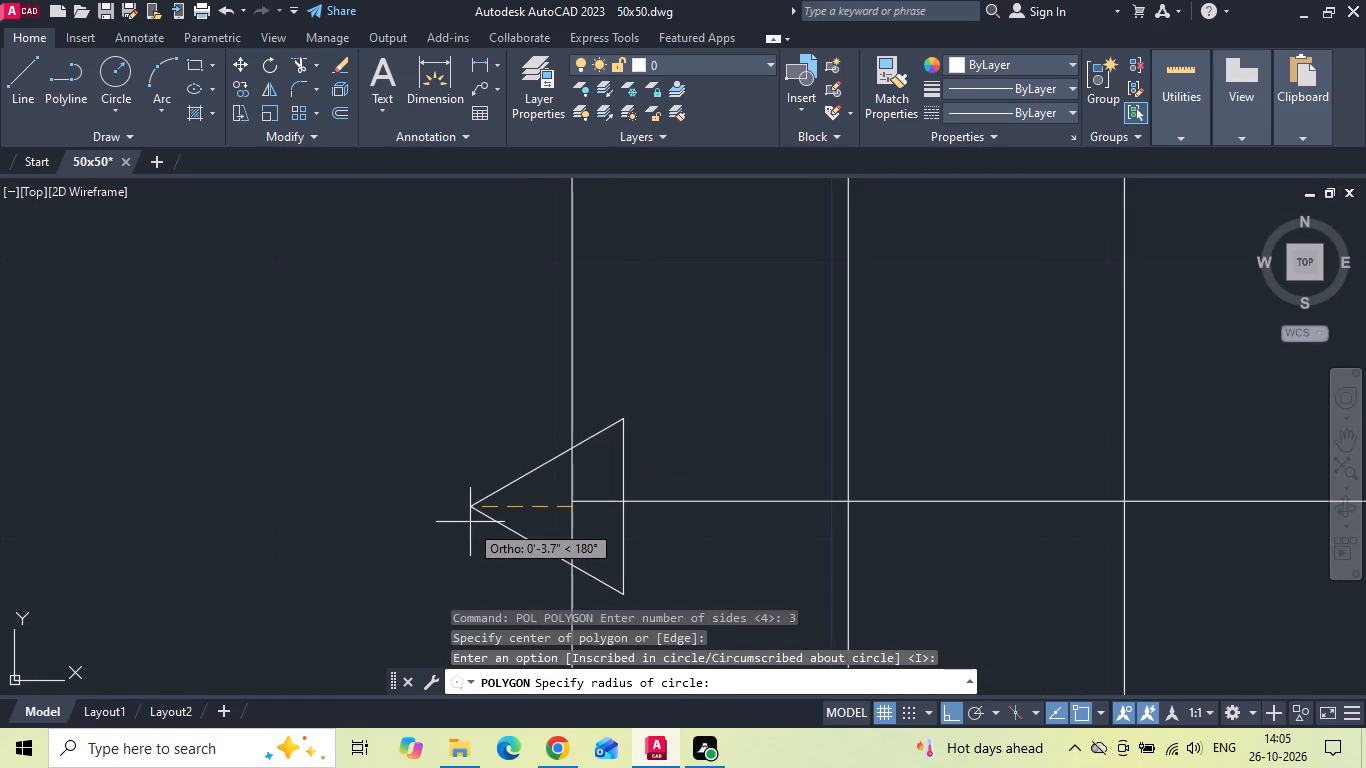
scroll(478, 523, down, 2)
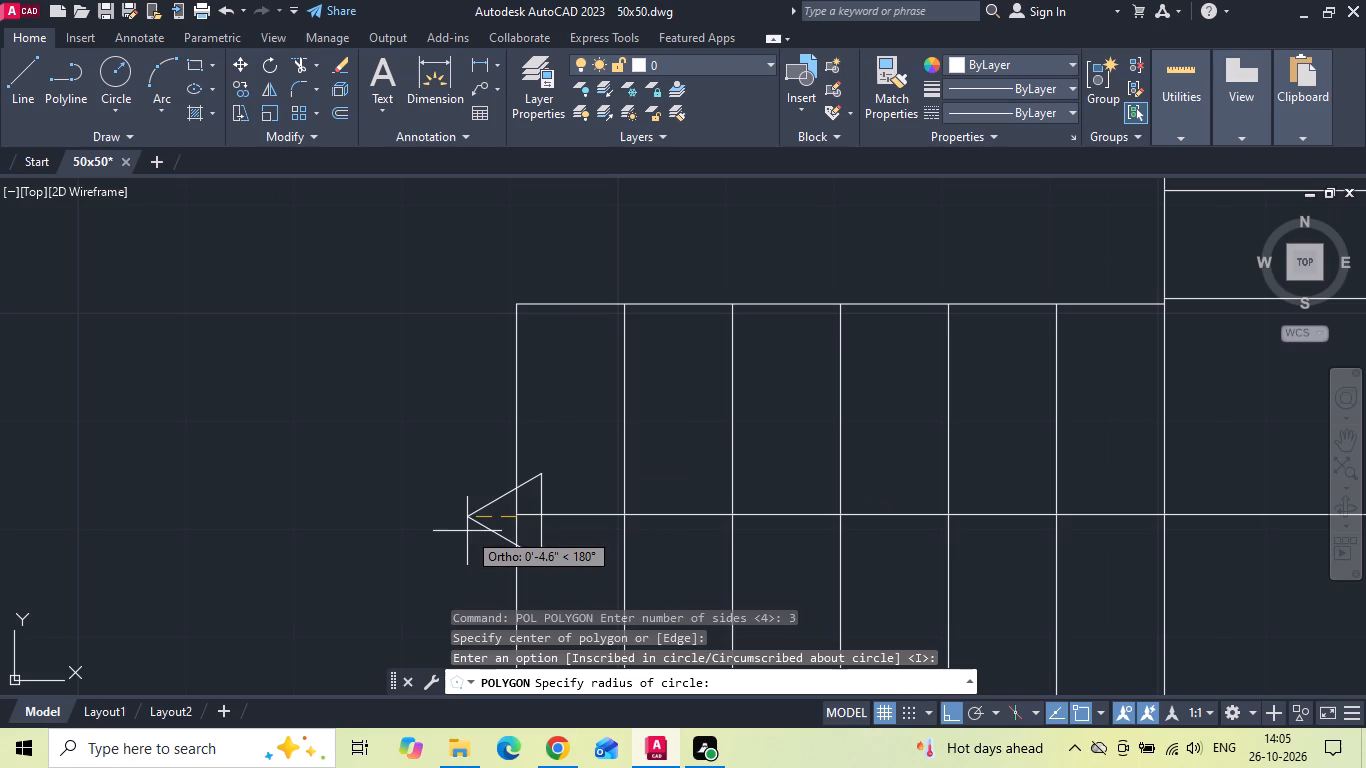
scroll(465, 531, down, 1)
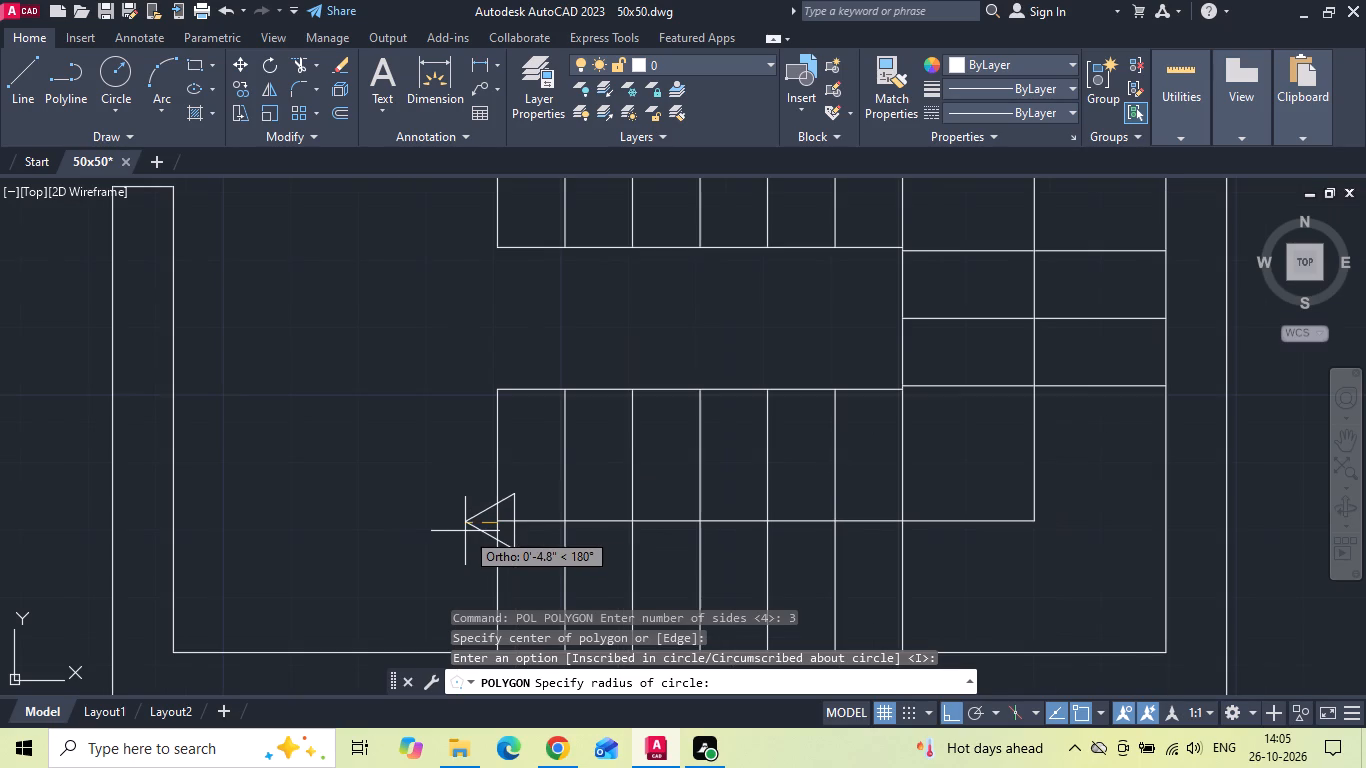
scroll(491, 522, up, 3)
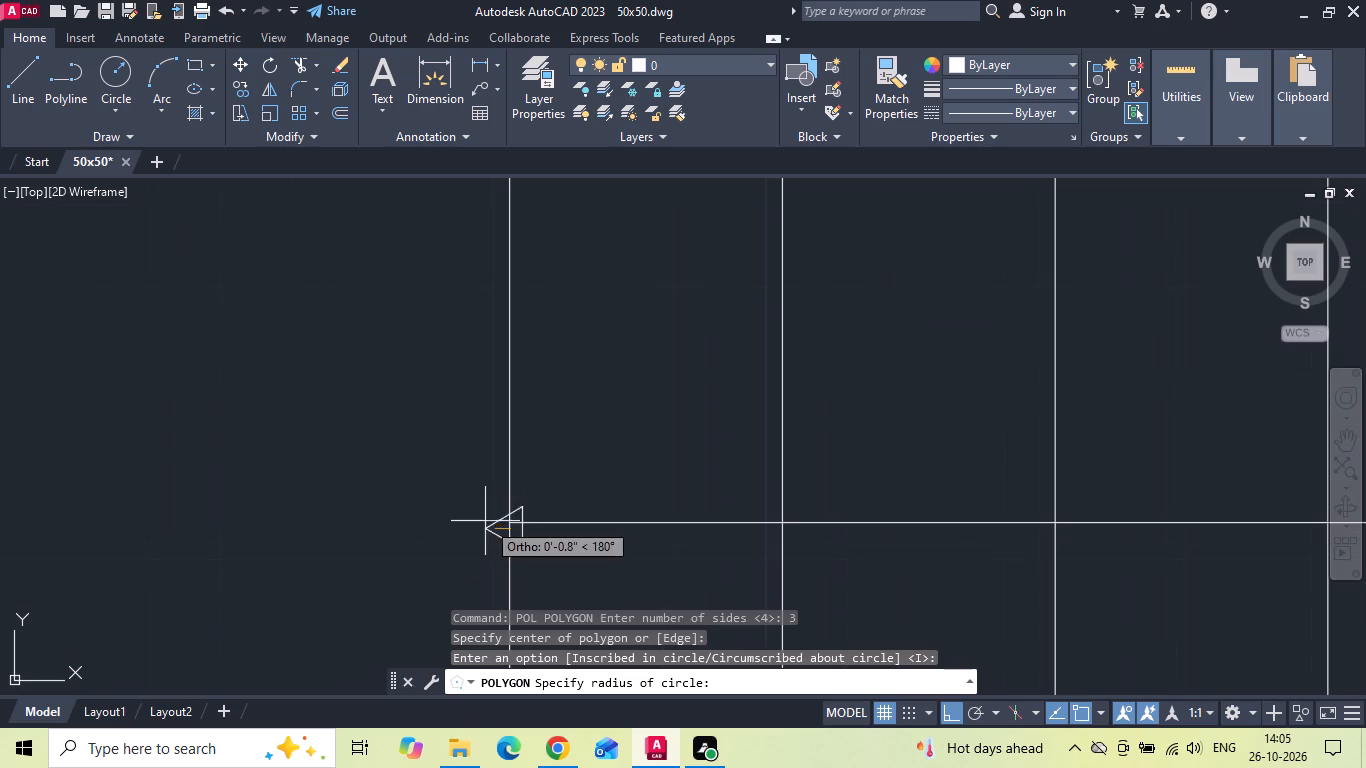
scroll(444, 537, down, 2)
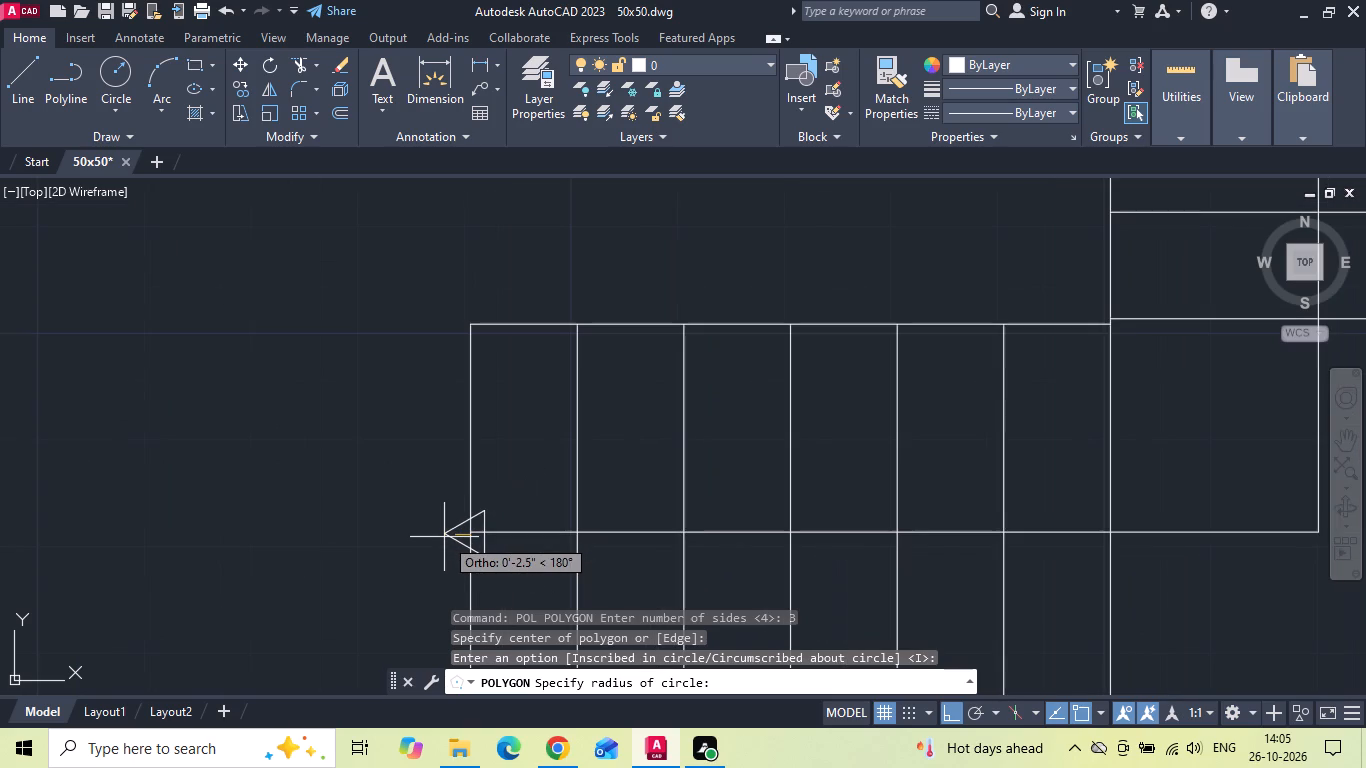
click(436, 543)
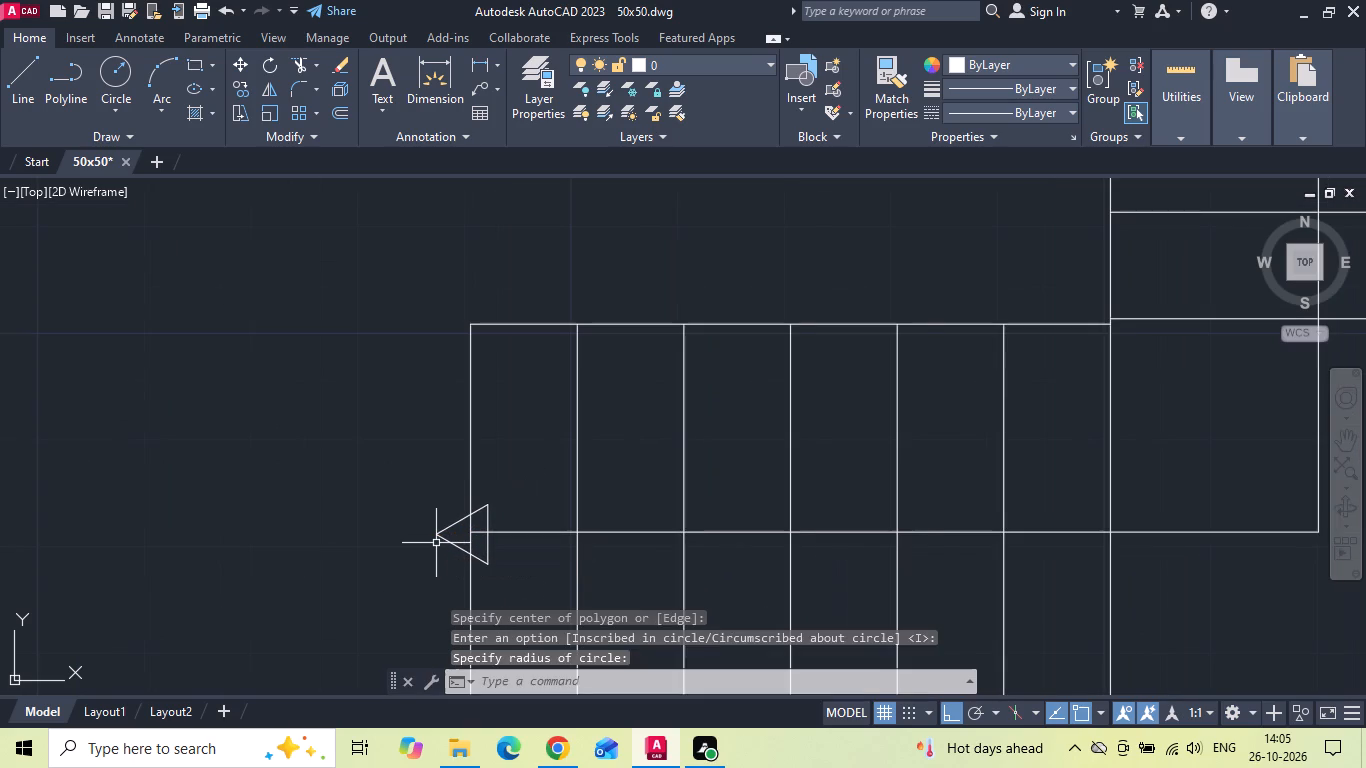
Move the triangle by its tip onto the lower walking line, just inside the leftmost tread.
click(436, 543)
click(425, 507)
right_click(424, 505)
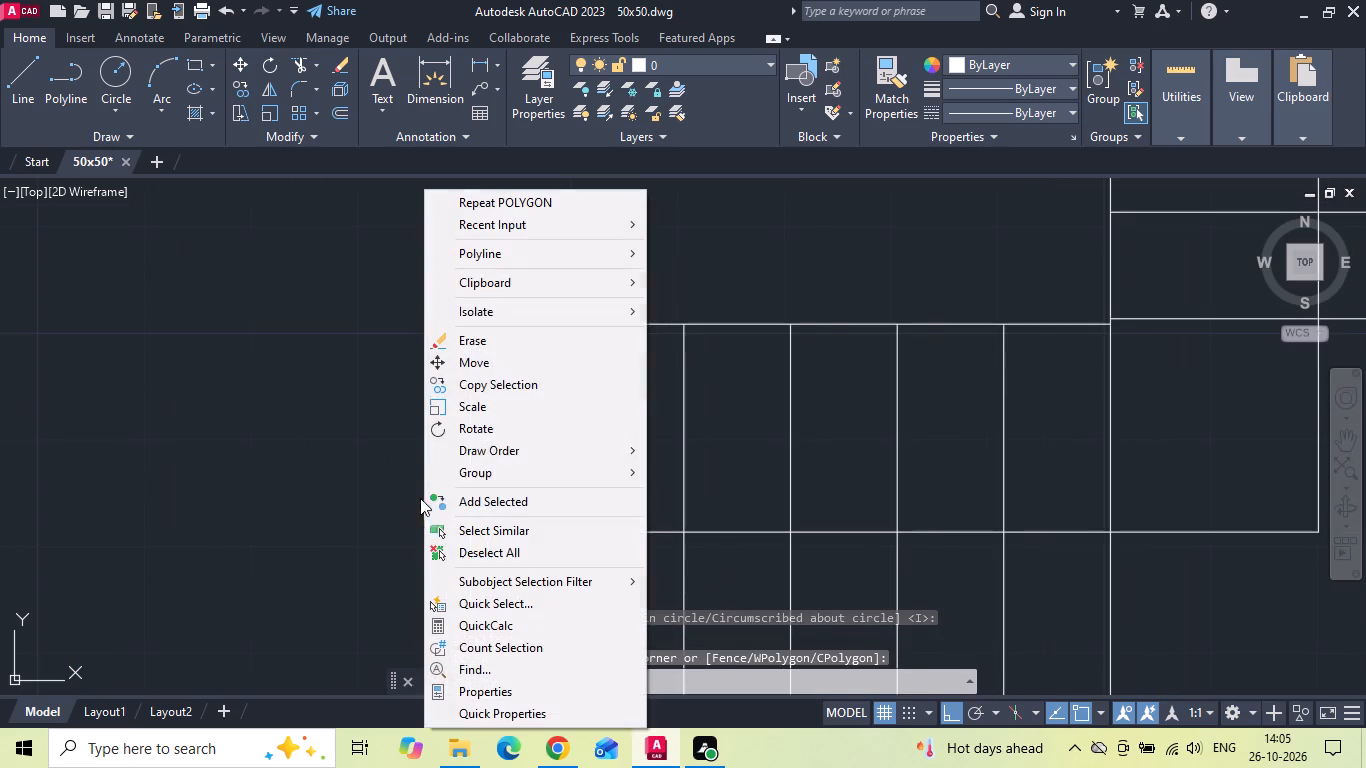
click(457, 364)
scroll(474, 531, up, 2)
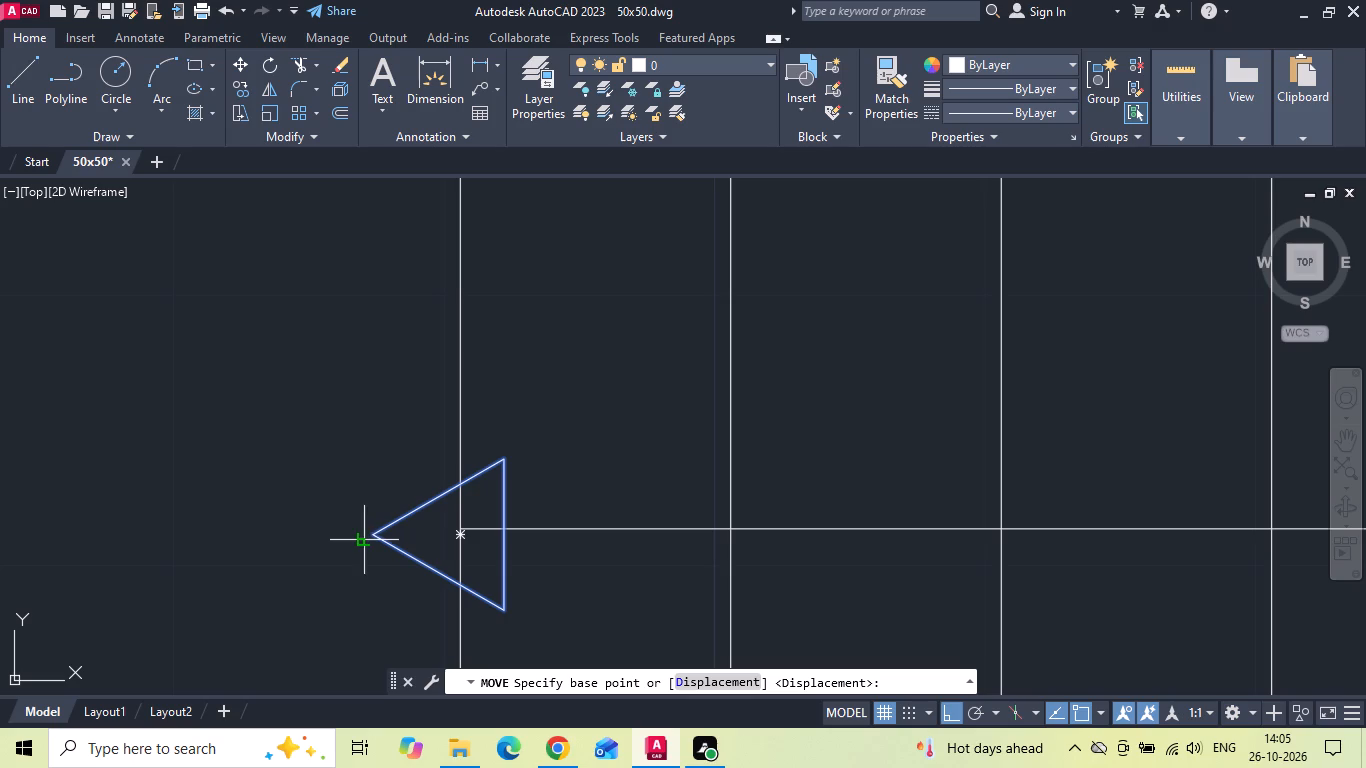
click(370, 532)
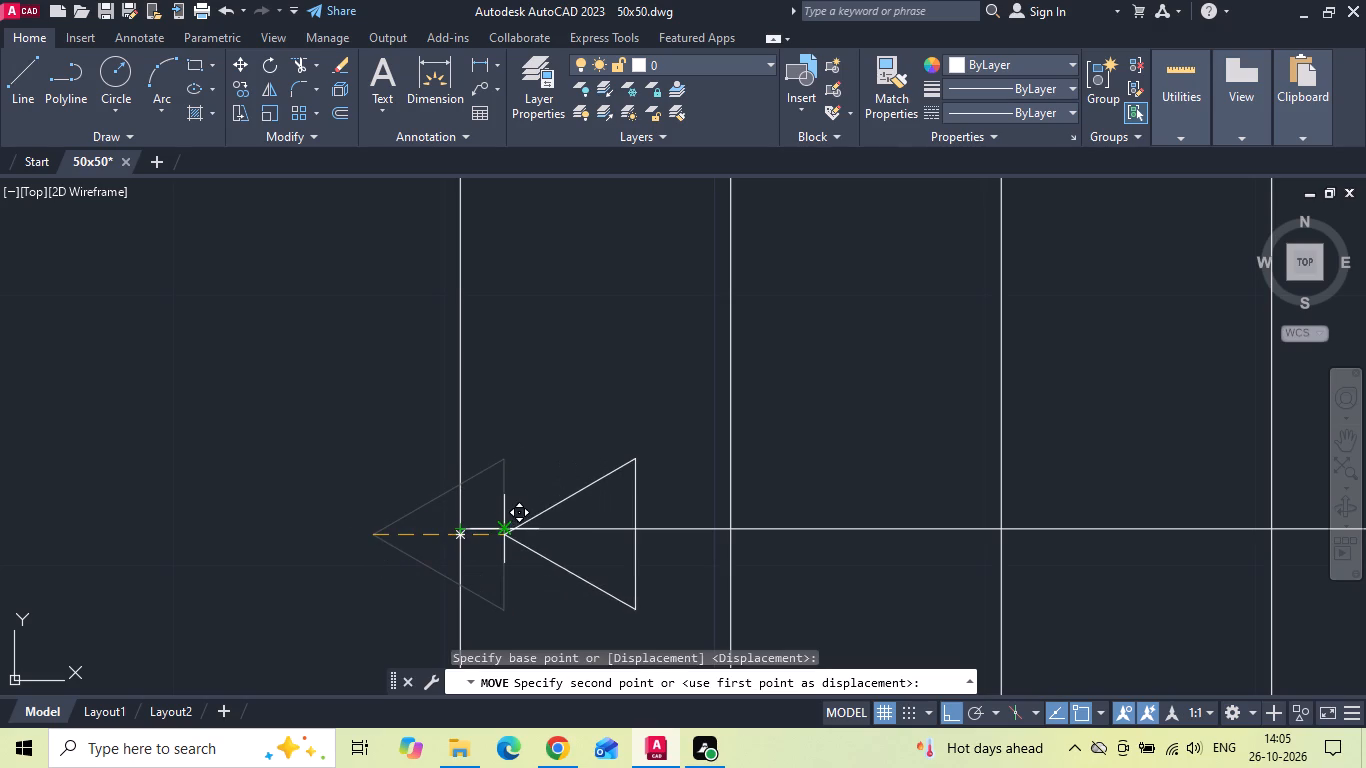
click(503, 523)
Trim the walking line ahead of the arrowhead's tip and inside the triangle.
text(tr)
key(space)
key(space)
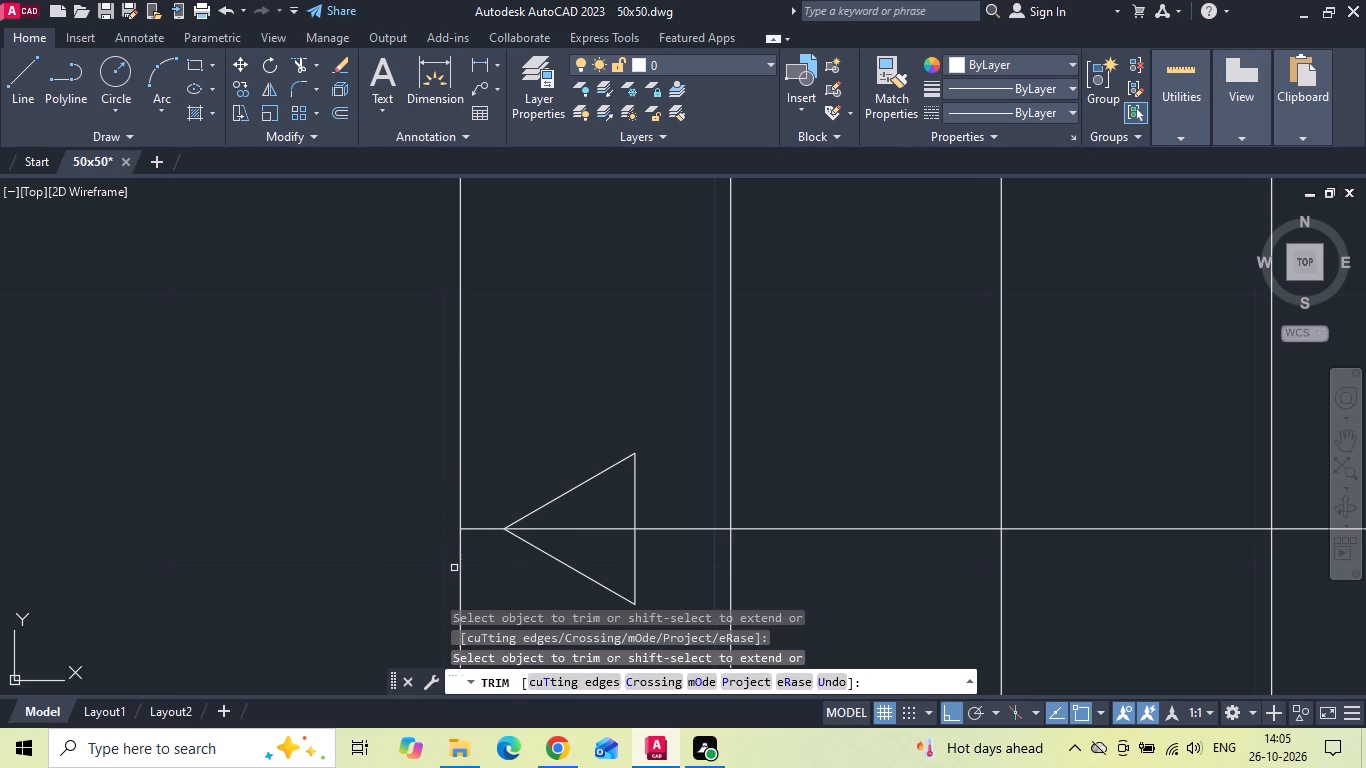
click(481, 528)
click(565, 526)
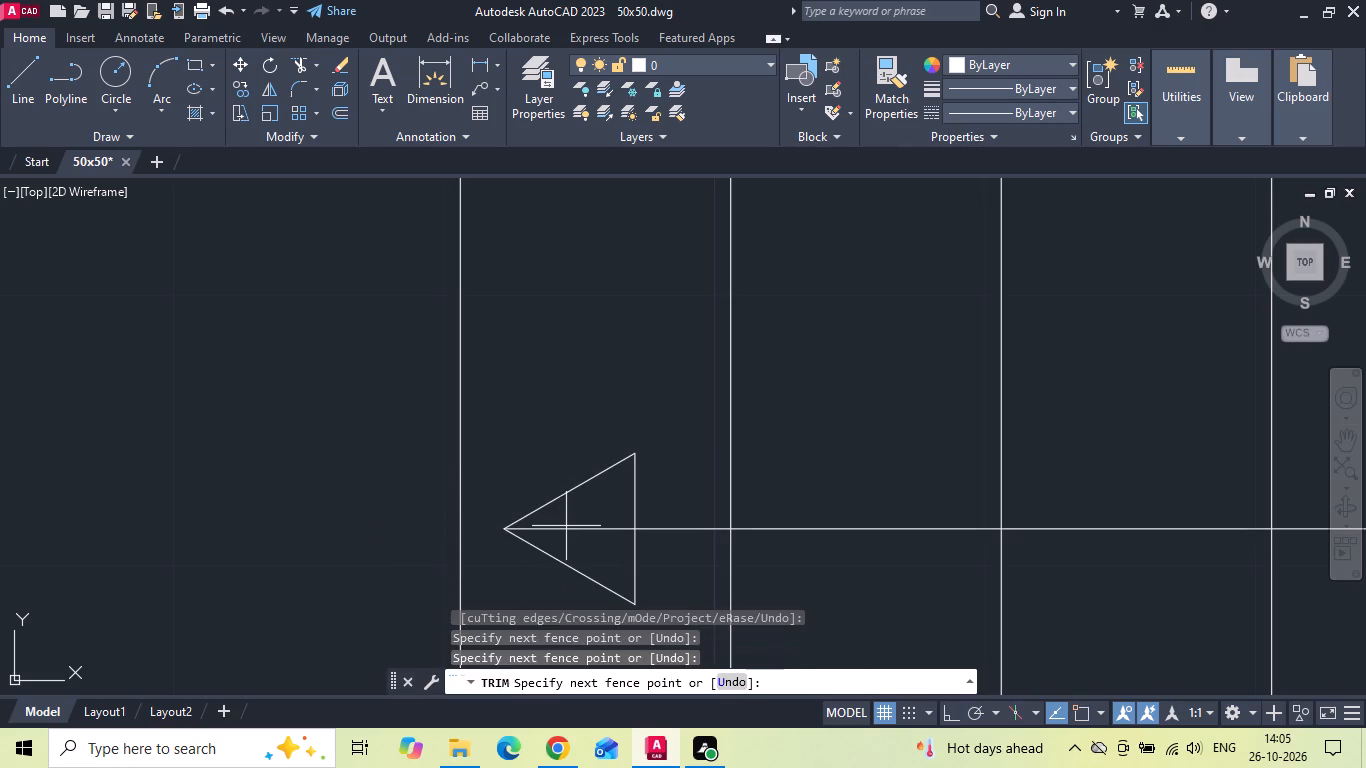
click(573, 543)
key(Escape)
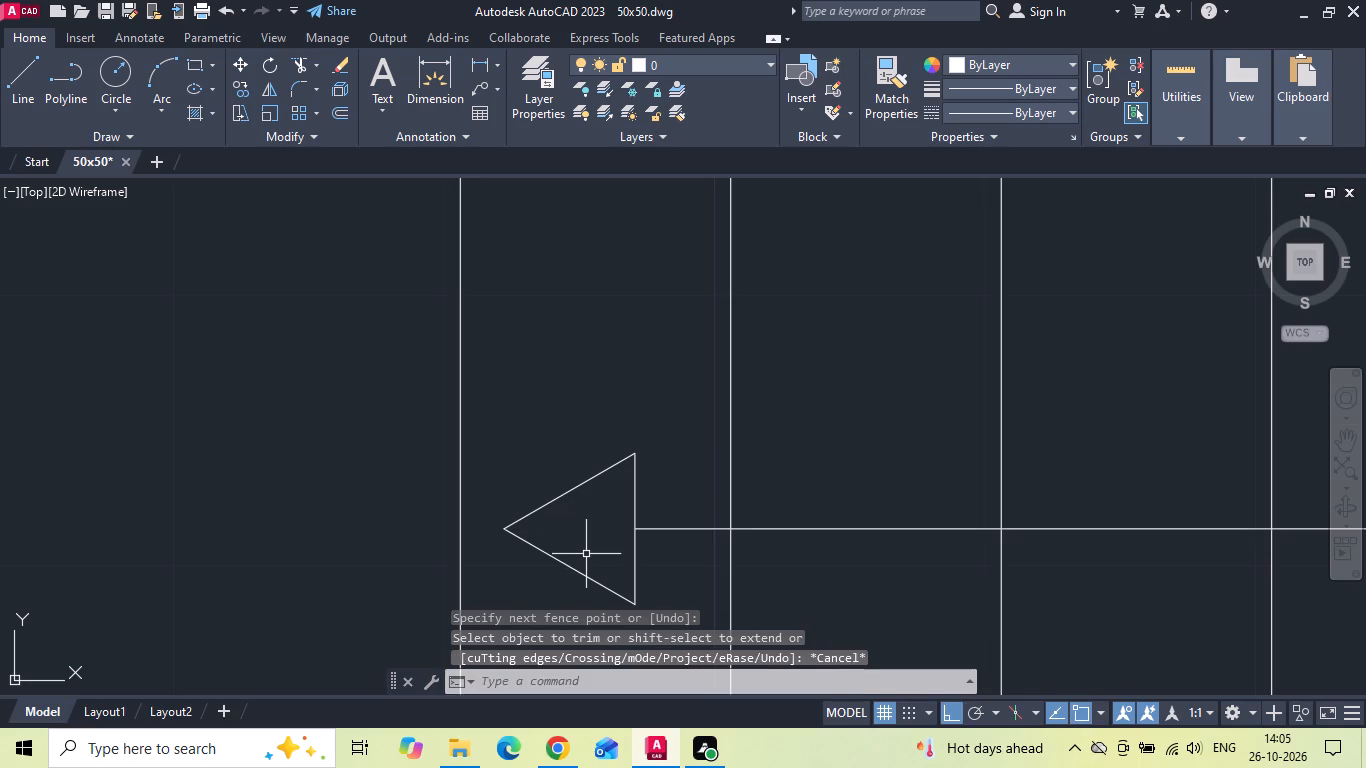
Save the drawing.
key(ctrl+s)
key(ctrl+s)
key(ctrl+s)
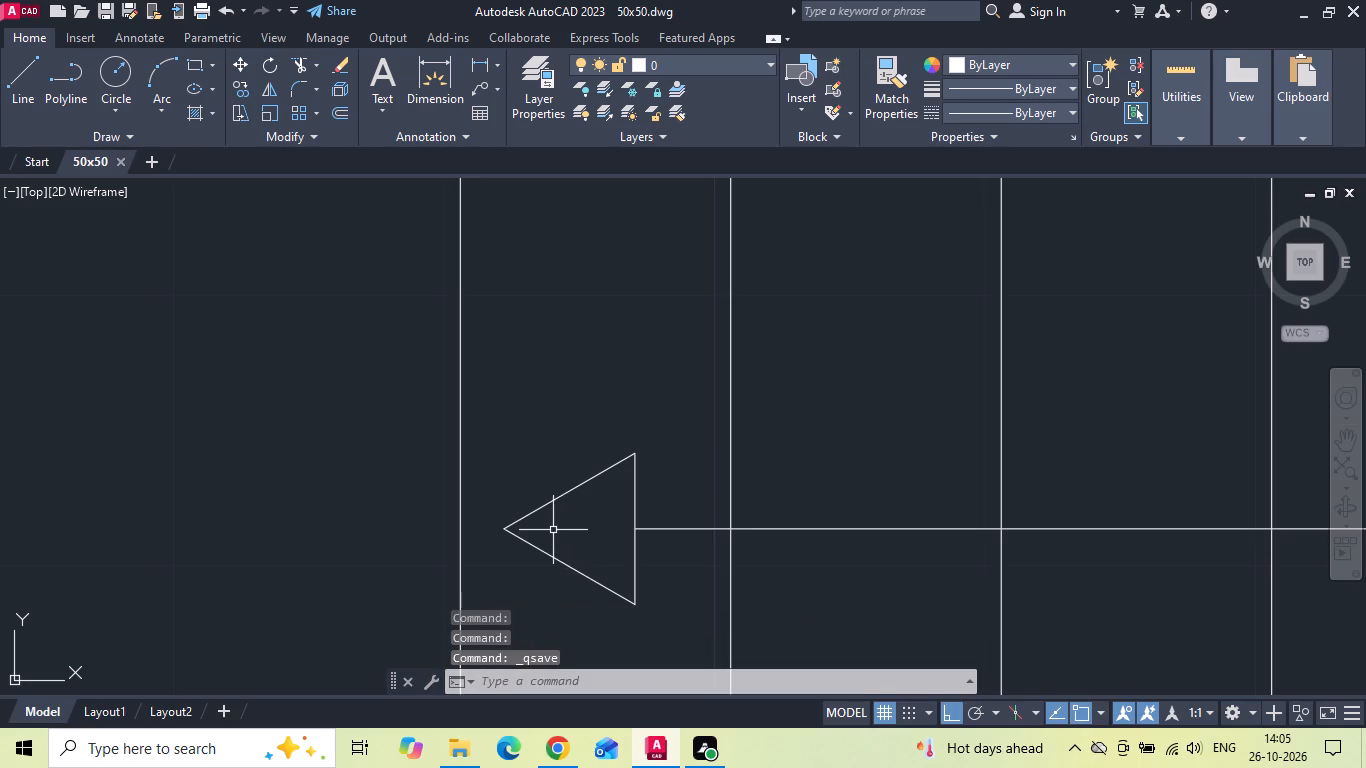
scroll(550, 530, down, 2)
scroll(628, 441, down, 2)
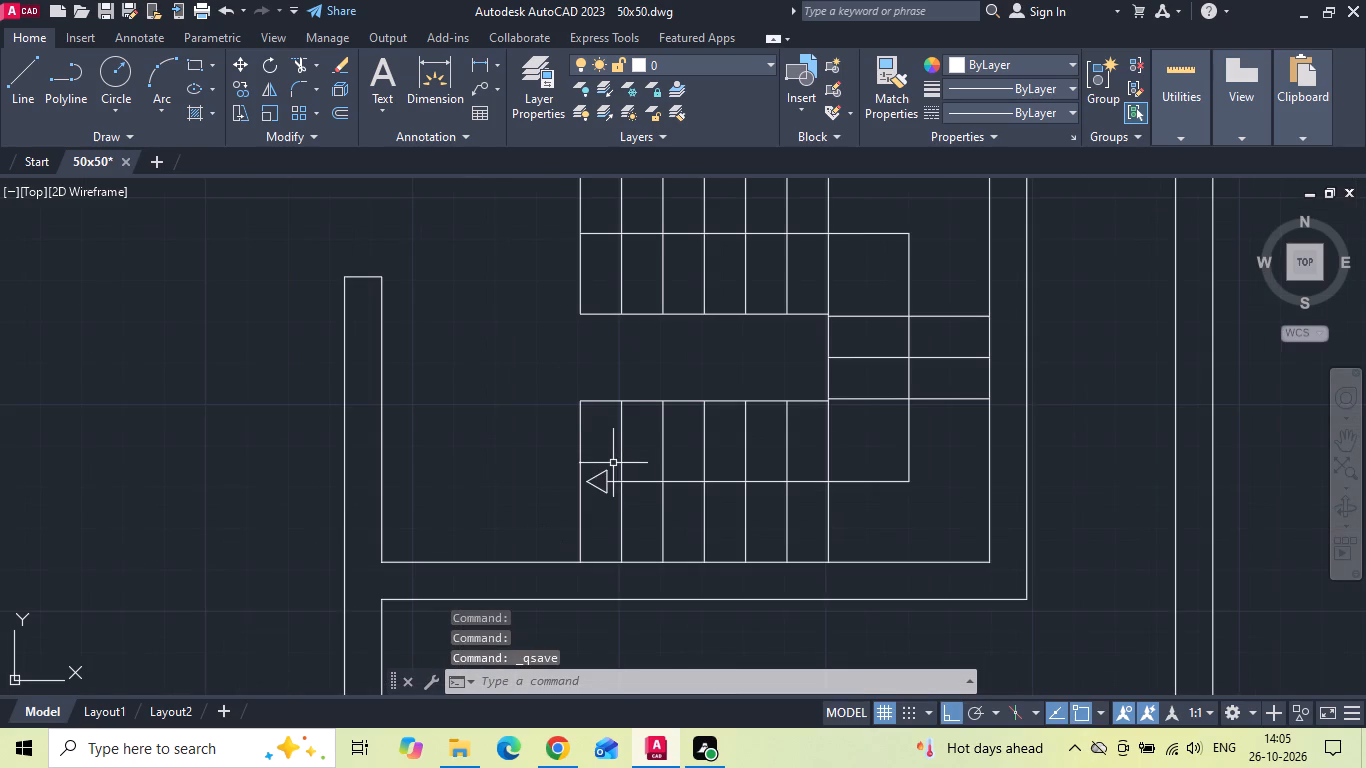
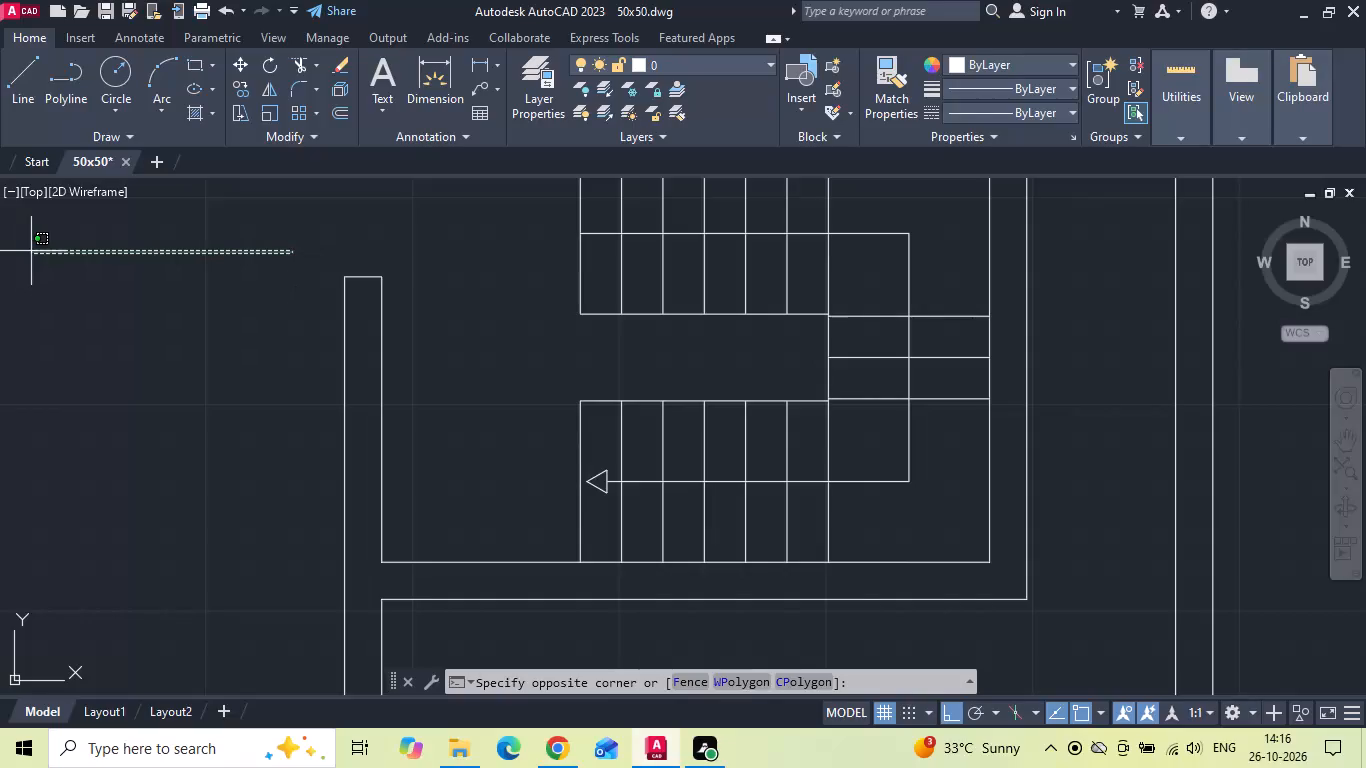
Change the colour of the staircase's three walking line segments and the triangular arrowhead to dark red 153,27,30.
key(Escape)
scroll(598, 410, down, 5)
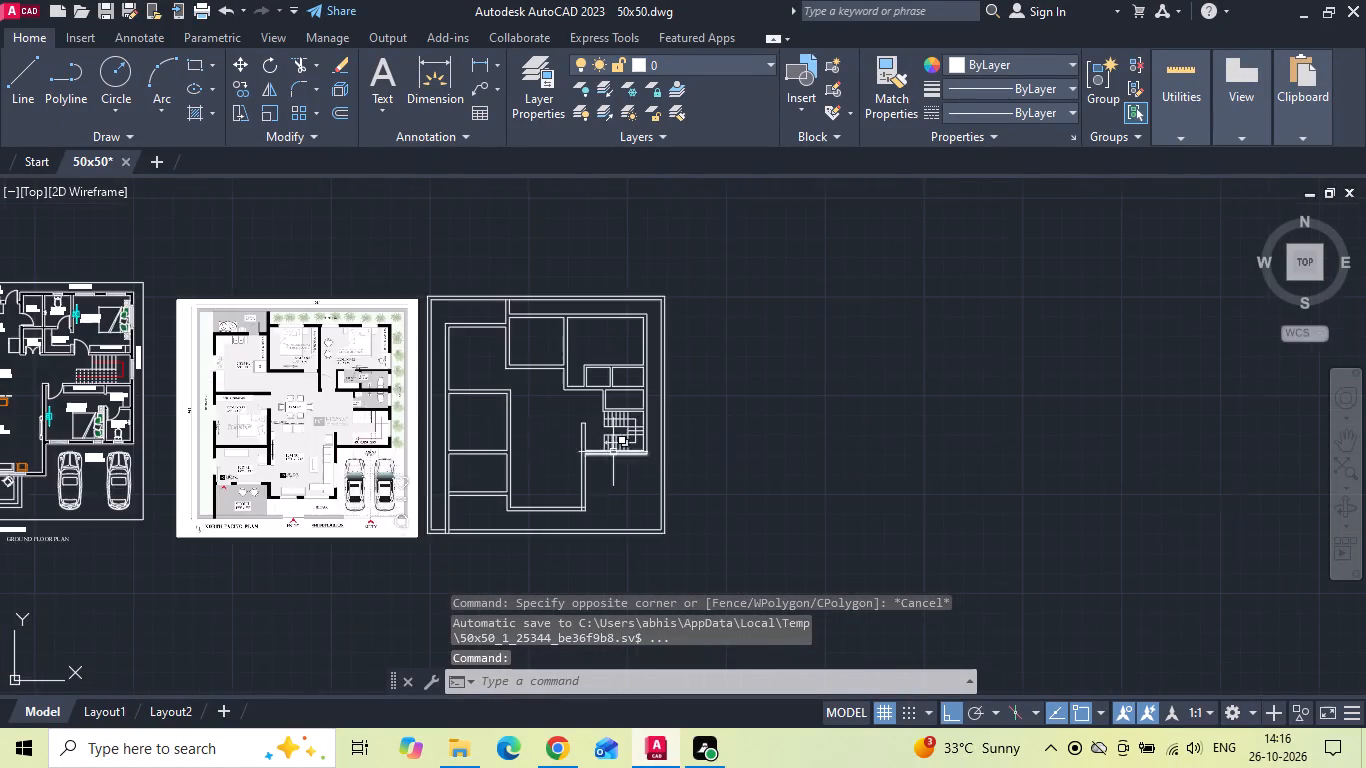
scroll(458, 411, up, 3)
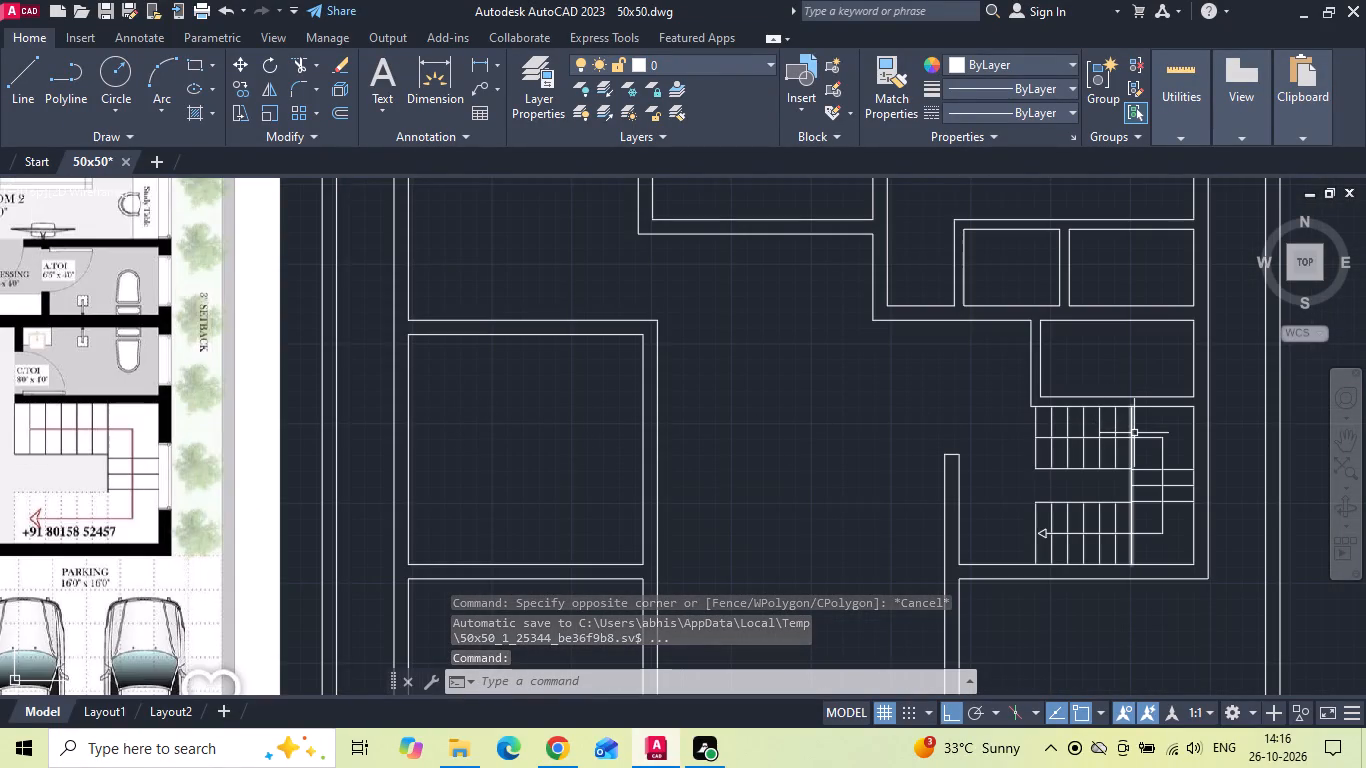
click(1144, 435)
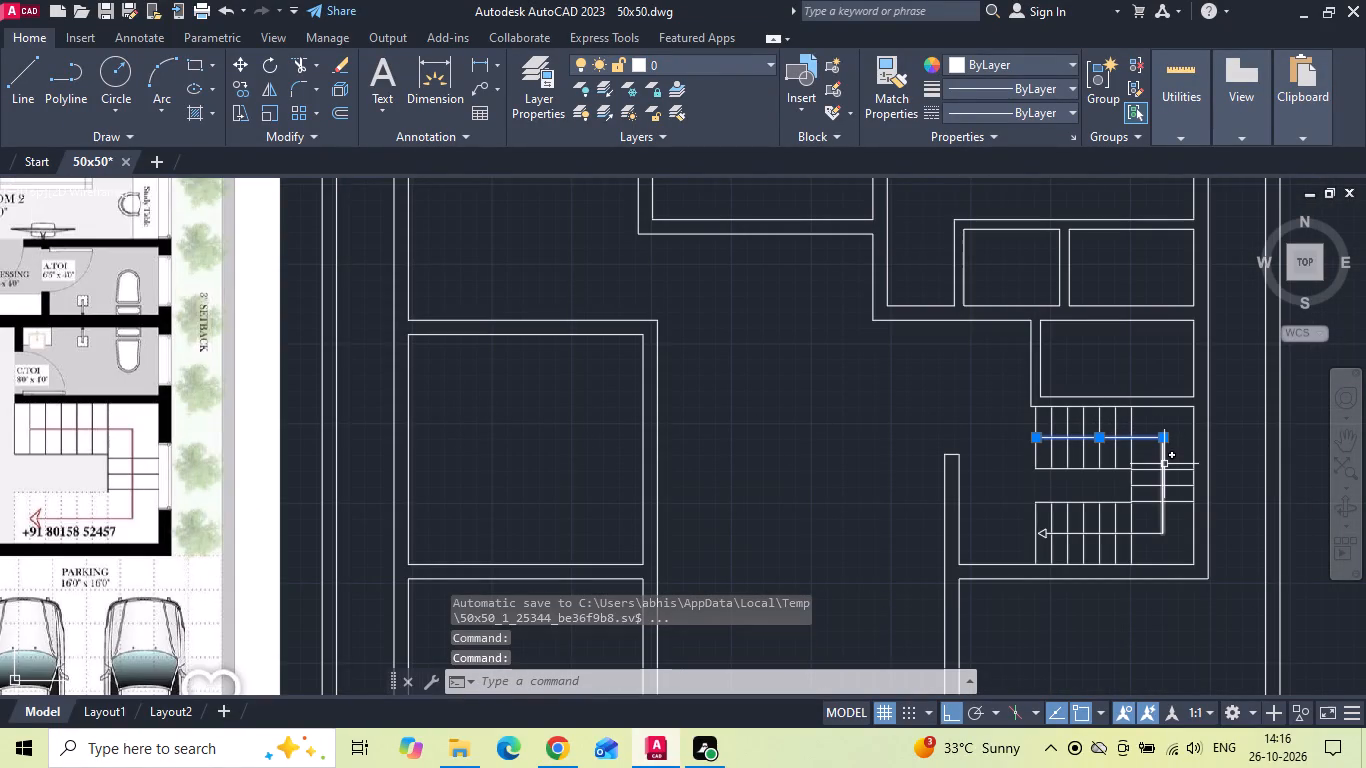
click(1164, 464)
click(1149, 537)
click(1143, 512)
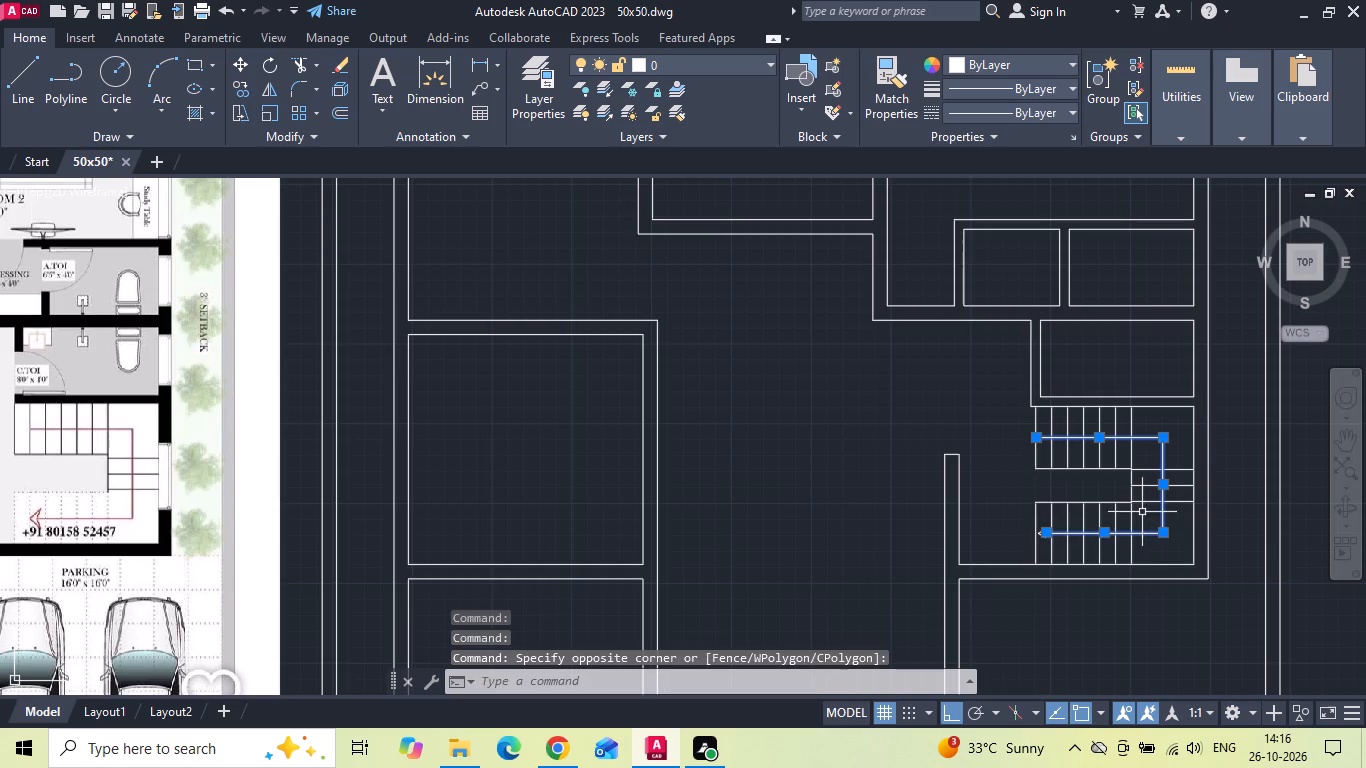
scroll(1038, 558, up, 3)
drag(1047, 500, 1044, 488)
click(1029, 439)
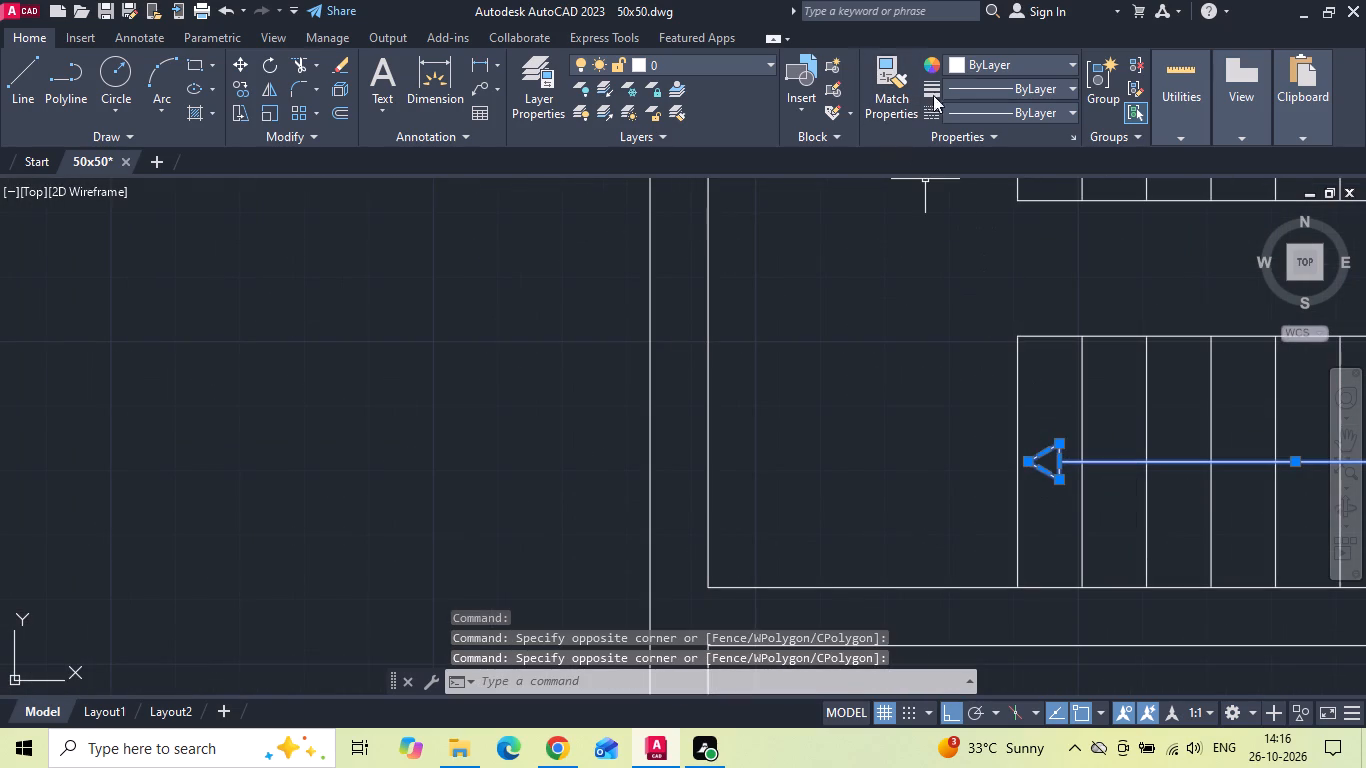
click(956, 69)
click(1011, 138)
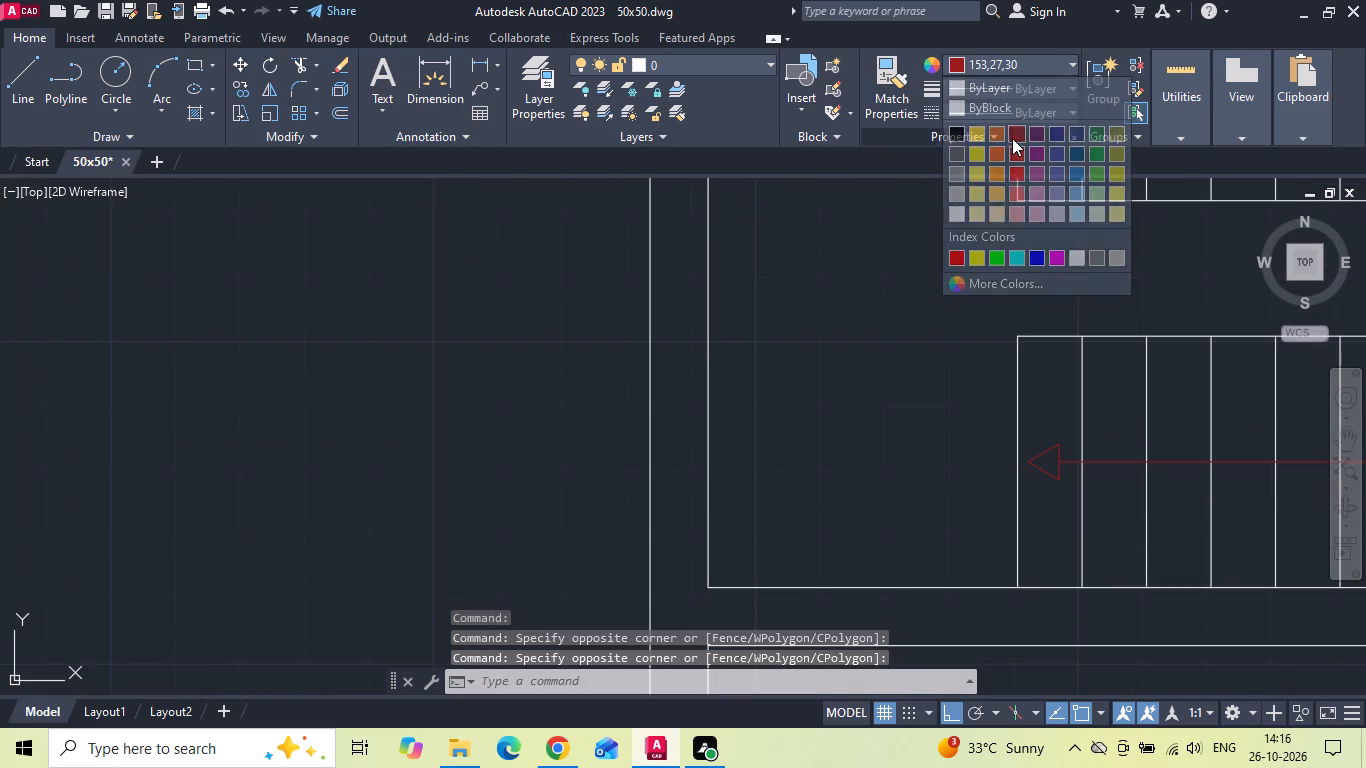
key(Escape)
scroll(1055, 363, down, 3)
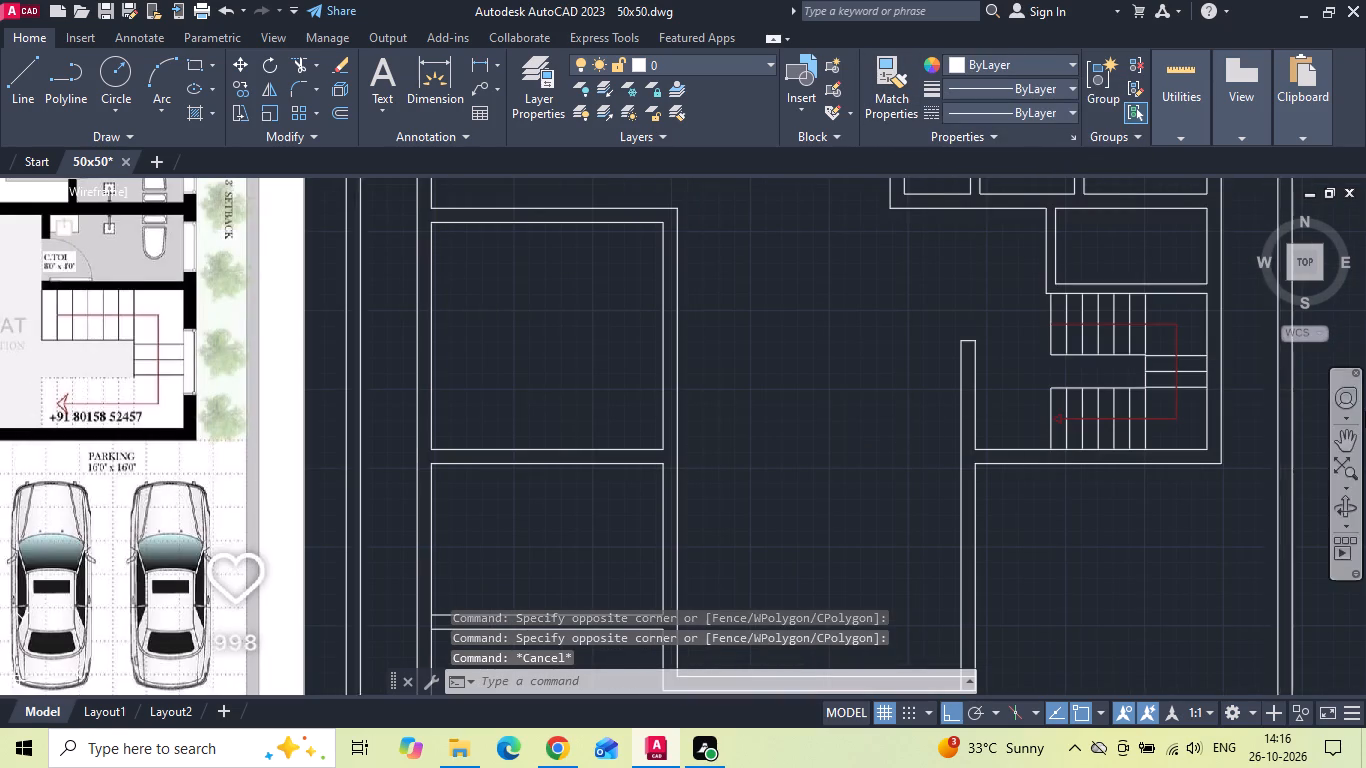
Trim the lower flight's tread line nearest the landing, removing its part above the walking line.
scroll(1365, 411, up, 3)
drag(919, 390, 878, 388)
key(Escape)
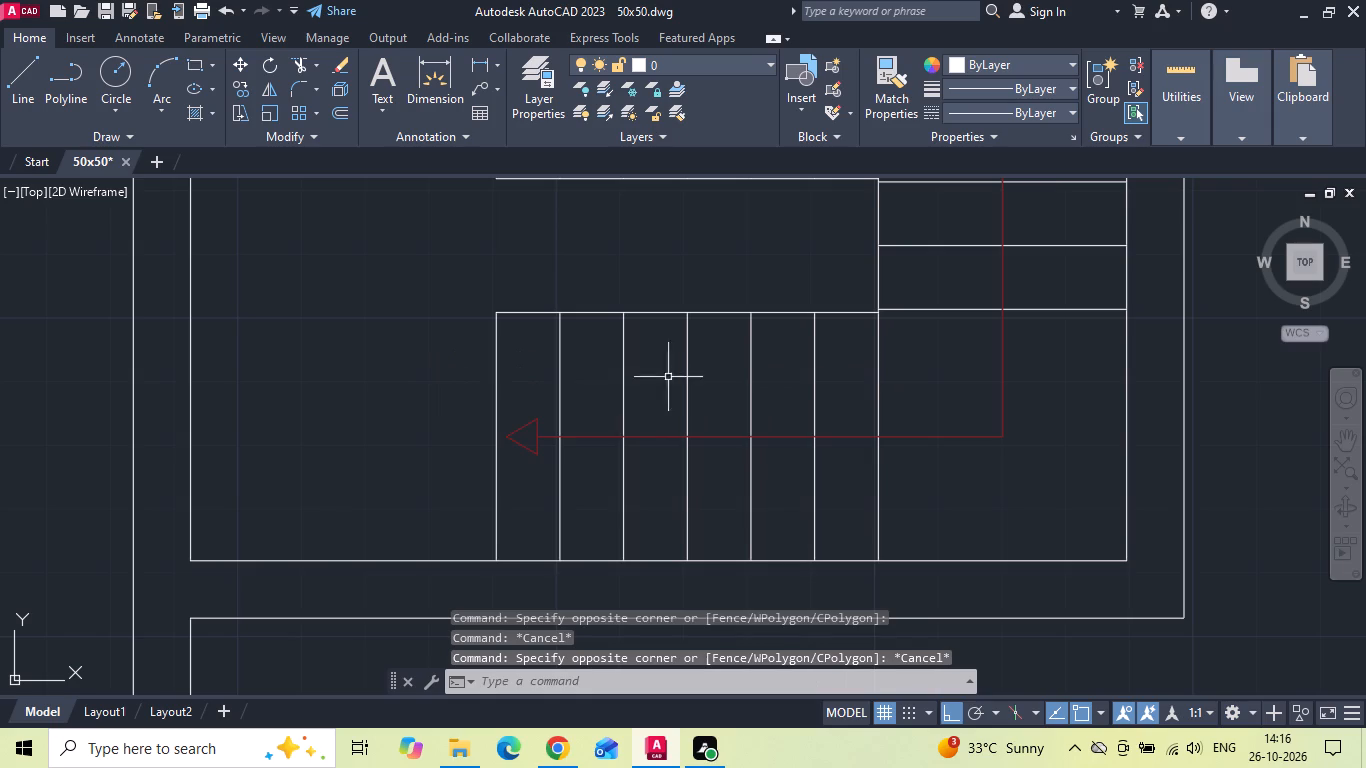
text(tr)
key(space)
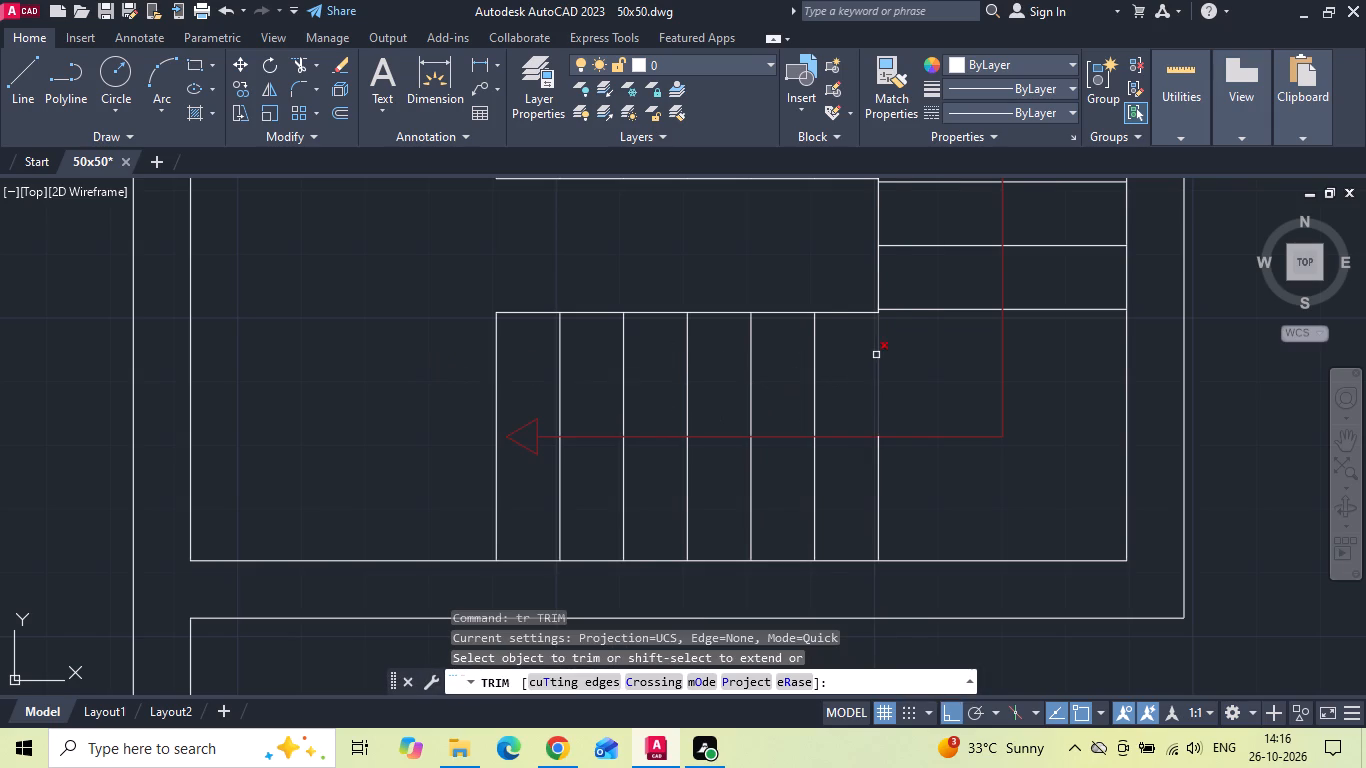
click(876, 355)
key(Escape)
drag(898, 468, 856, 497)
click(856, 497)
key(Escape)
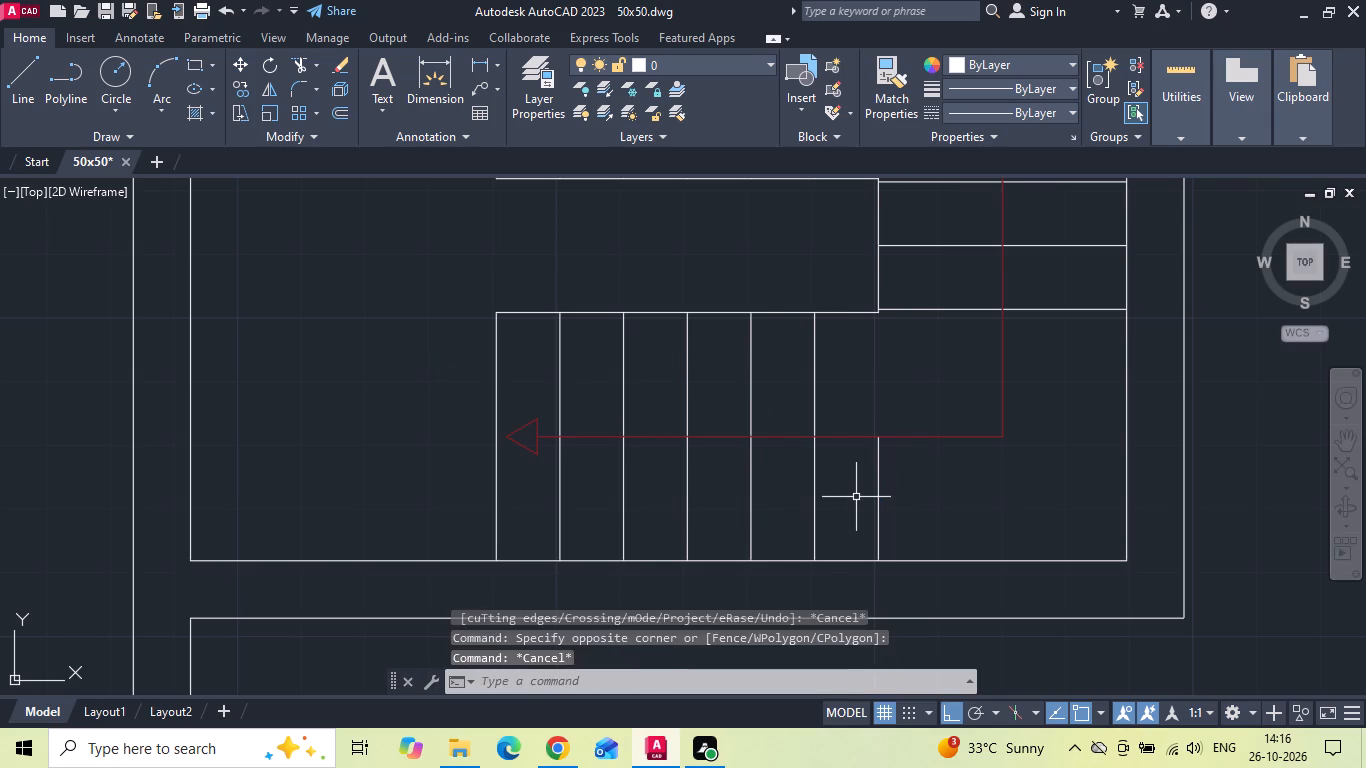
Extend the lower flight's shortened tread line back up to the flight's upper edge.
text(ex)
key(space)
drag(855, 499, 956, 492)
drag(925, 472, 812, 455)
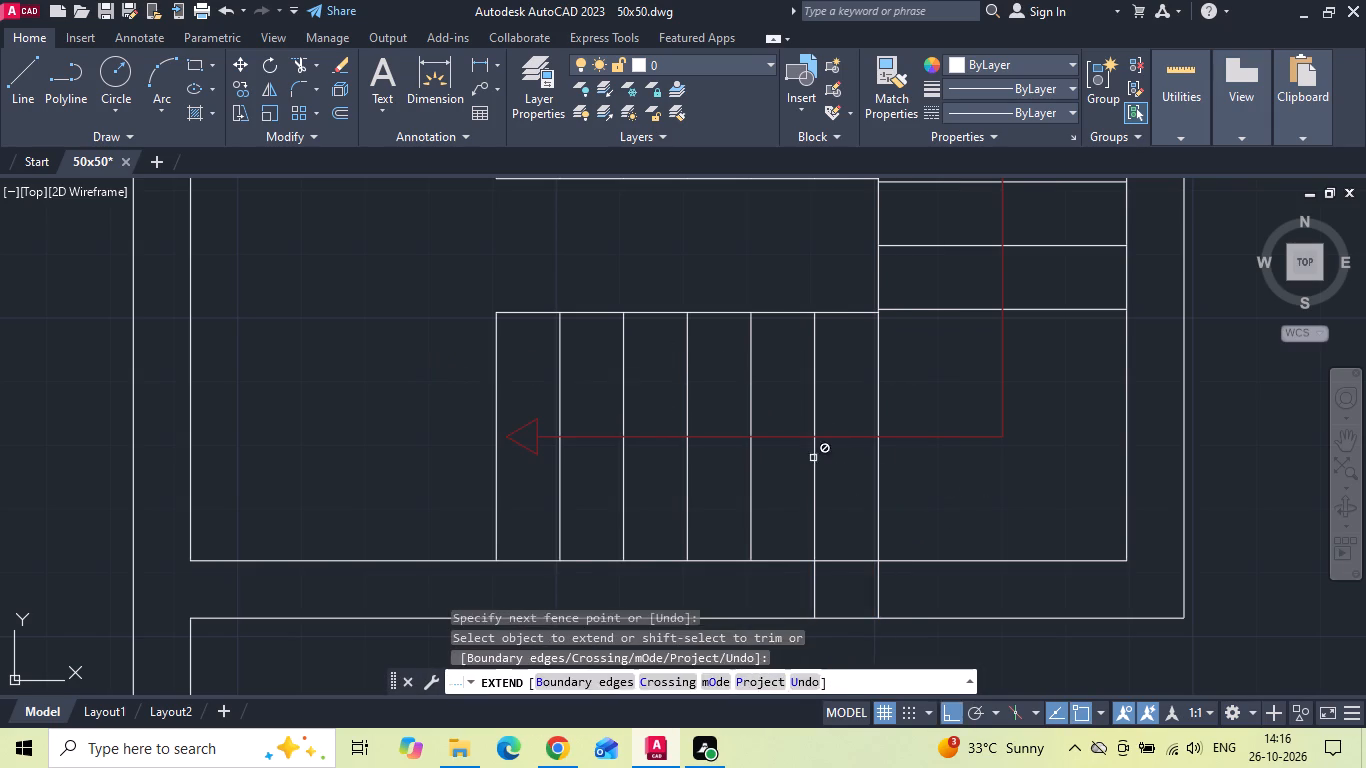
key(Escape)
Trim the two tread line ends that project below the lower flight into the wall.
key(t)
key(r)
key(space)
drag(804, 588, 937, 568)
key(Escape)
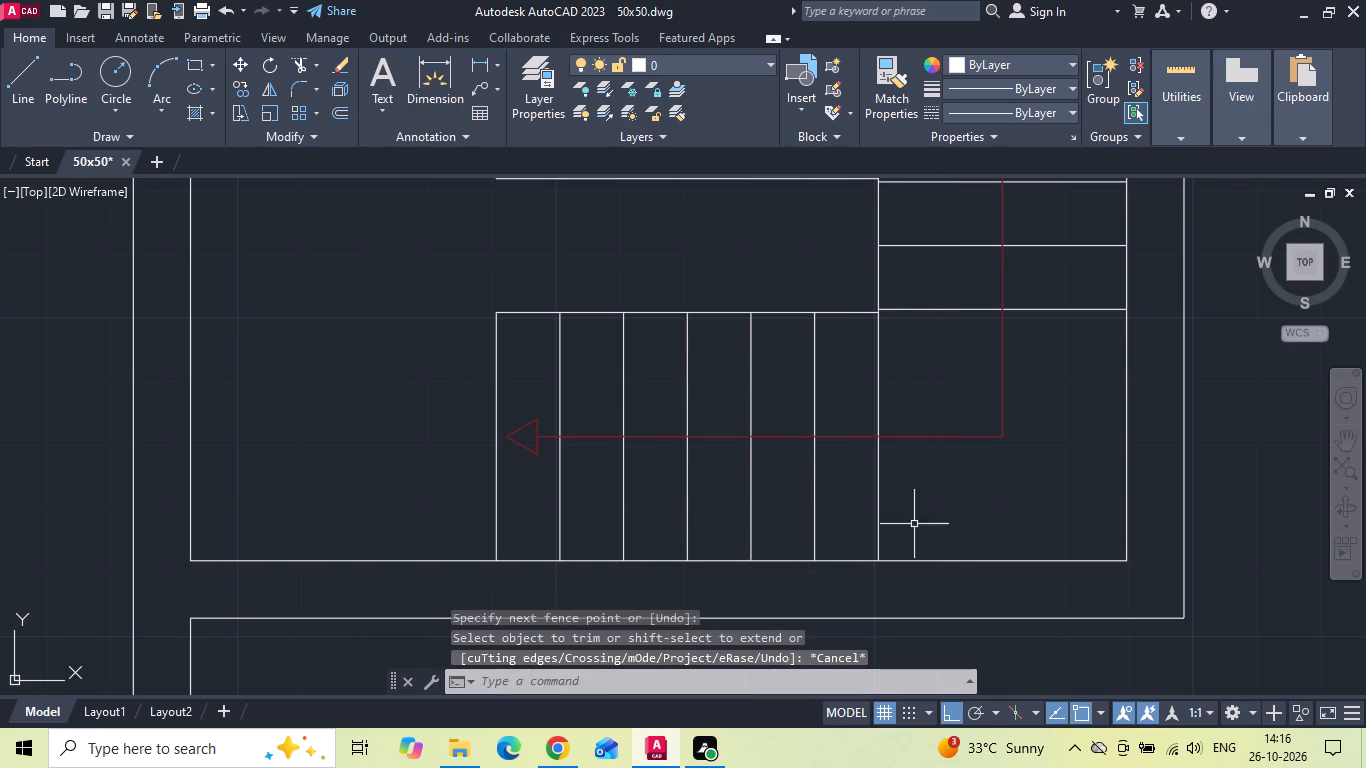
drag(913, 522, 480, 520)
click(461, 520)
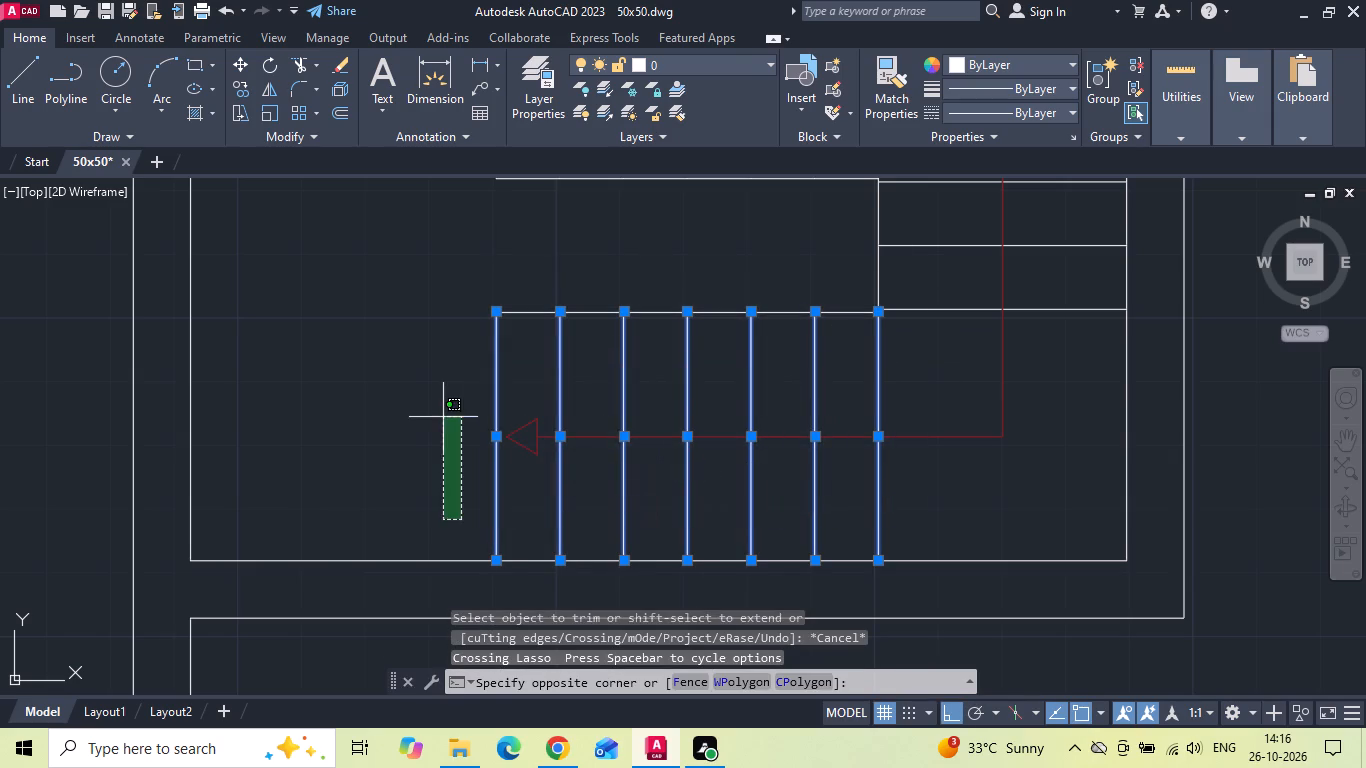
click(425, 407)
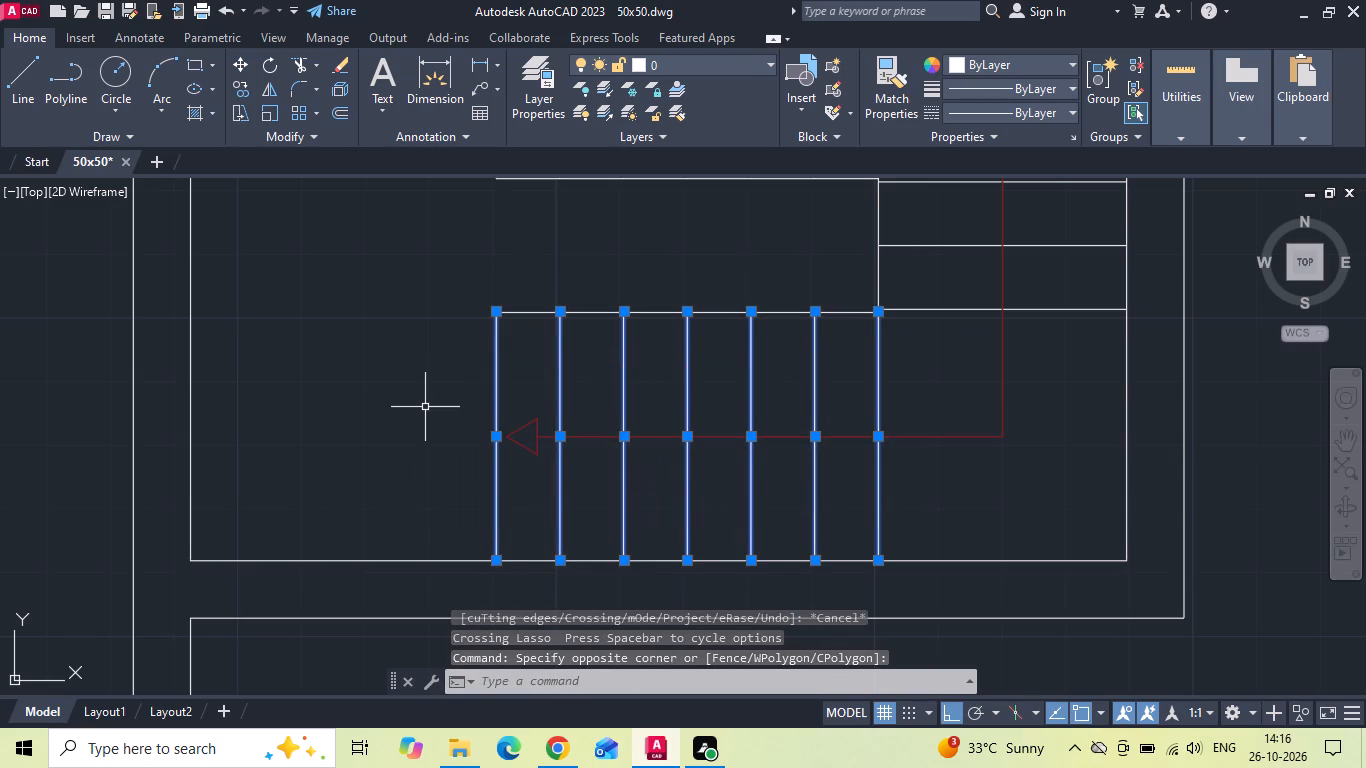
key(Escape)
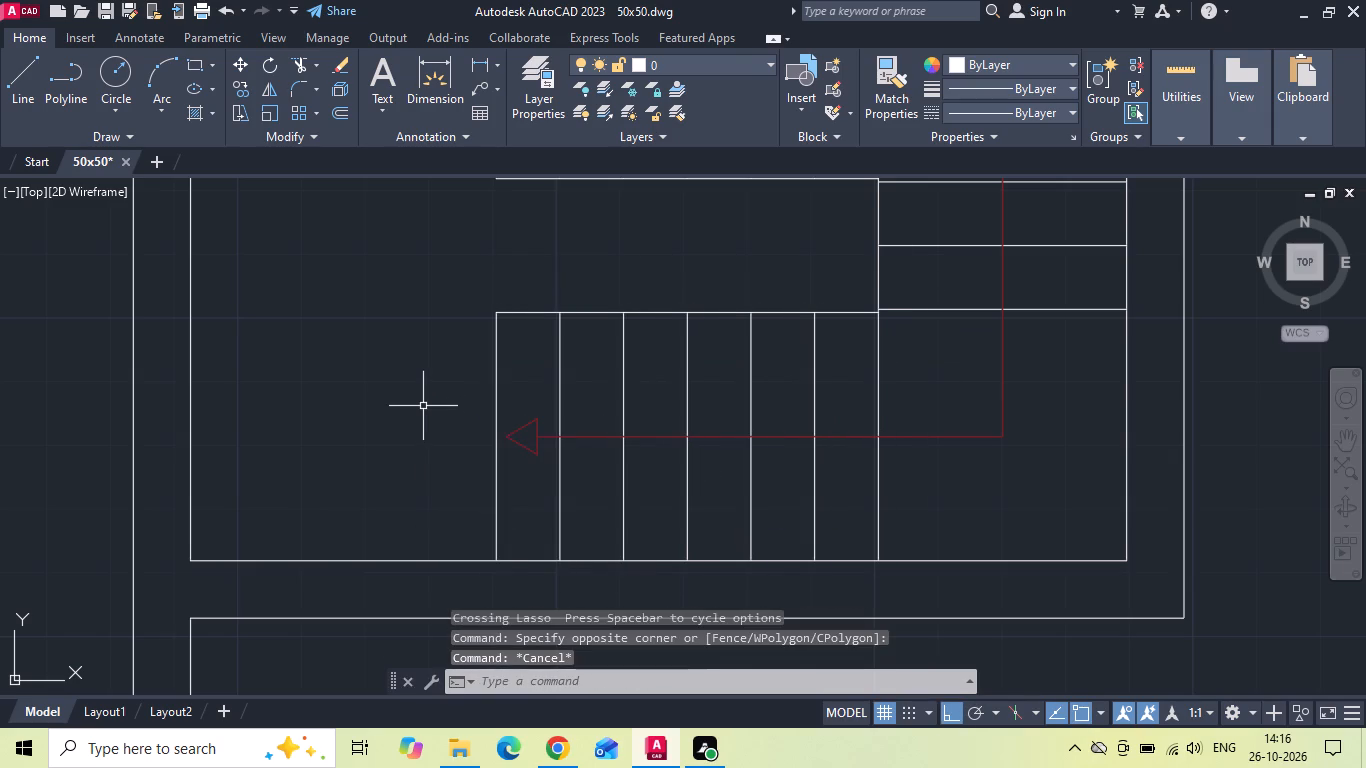
Set the current linetype for new objects to ACAD_ISO02W100.
click(1005, 114)
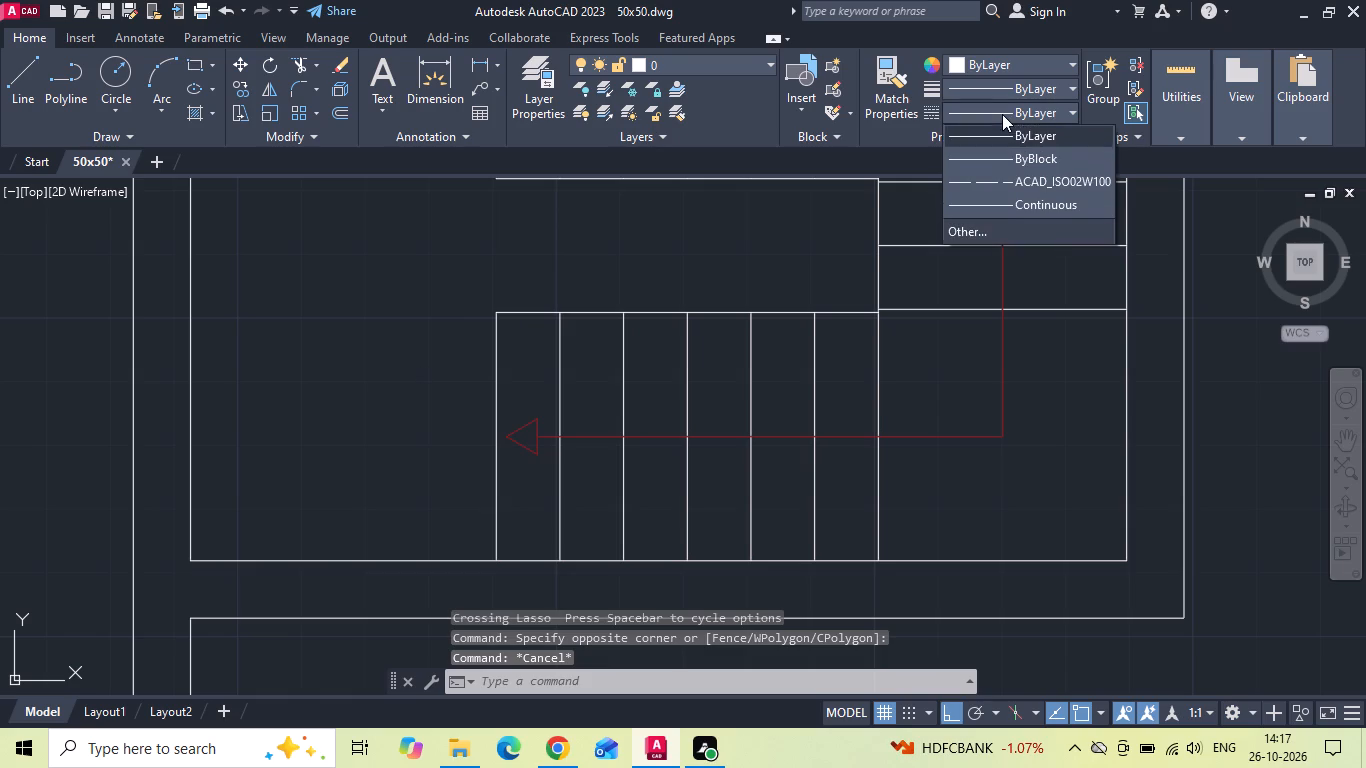
click(979, 181)
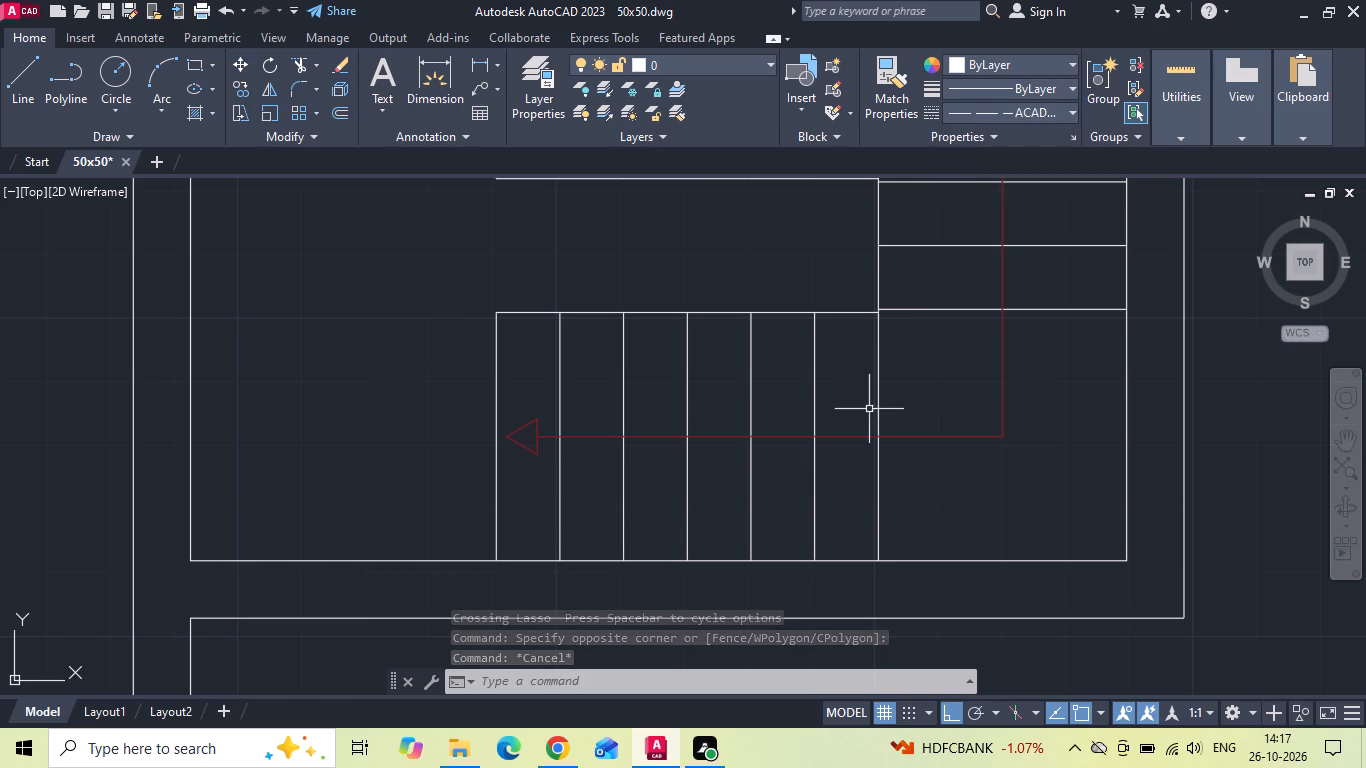
Change the linetype of the lower flight's seven vertical tread lines to ACAD_ISO02W100.
click(902, 401)
click(401, 386)
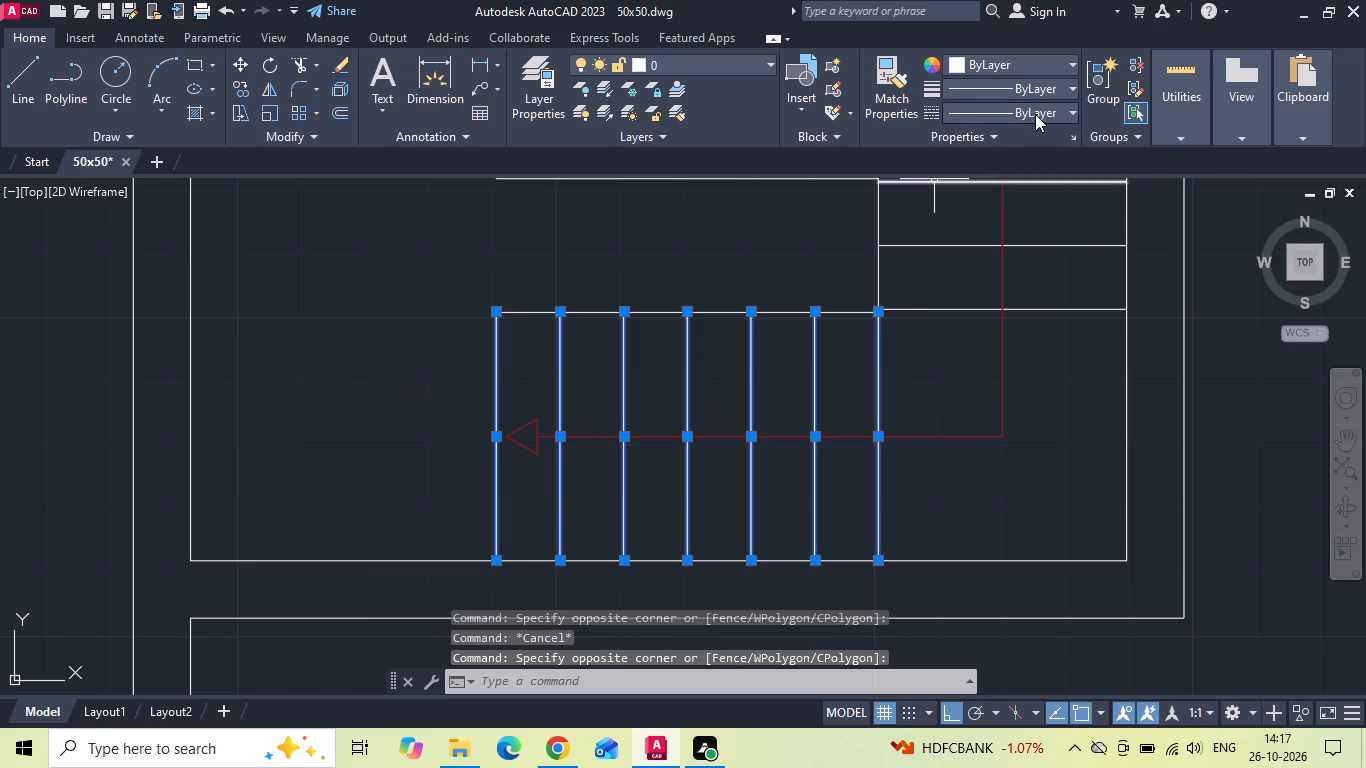
click(1035, 114)
click(1015, 174)
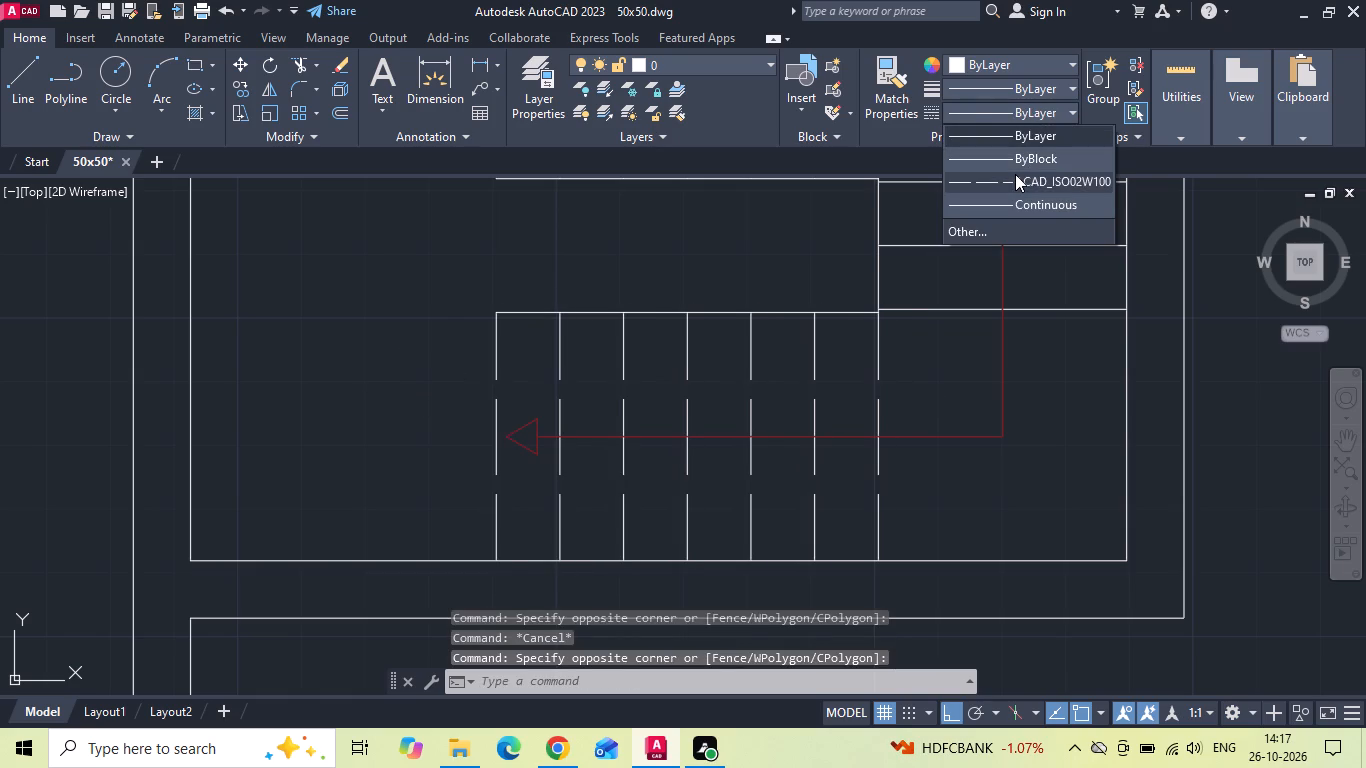
Set the linetype scale of the lower flight's dashed tread lines to 0.5.
right_click(751, 369)
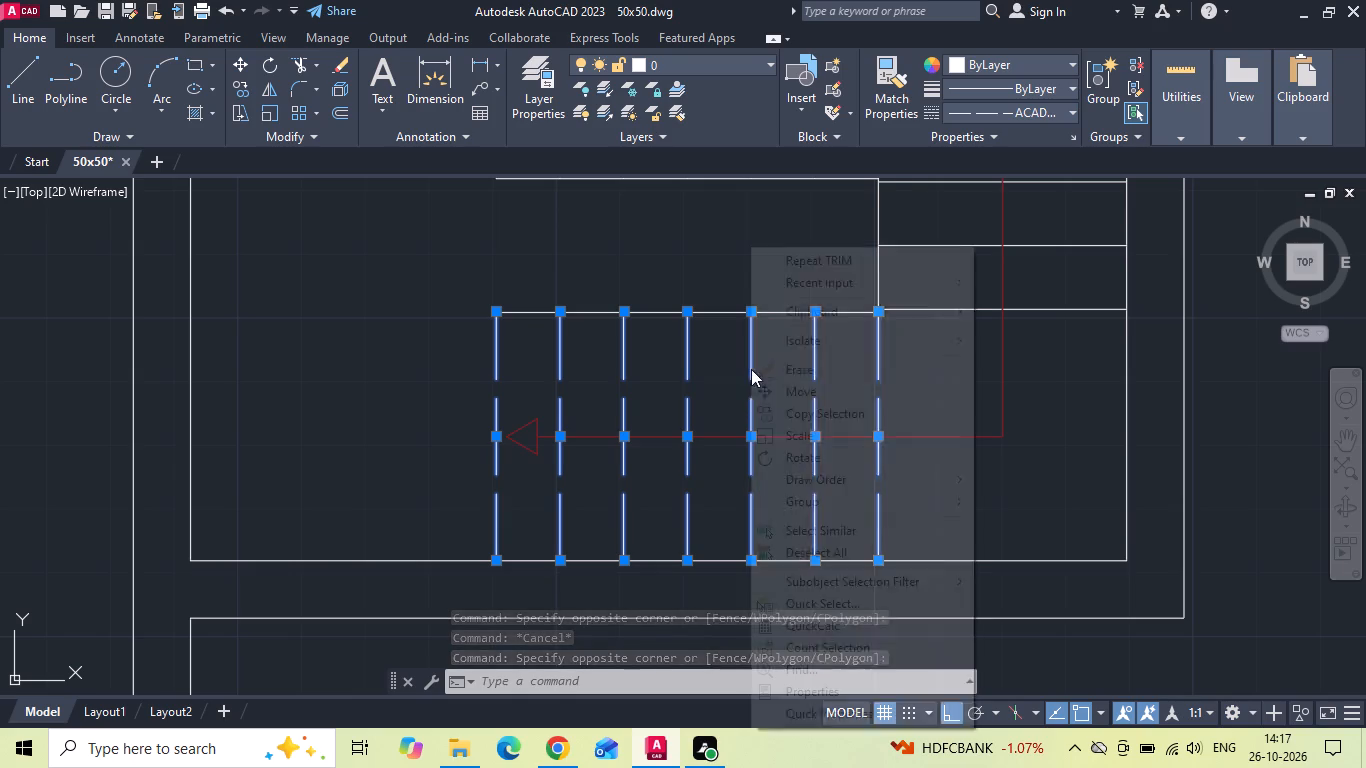
click(796, 693)
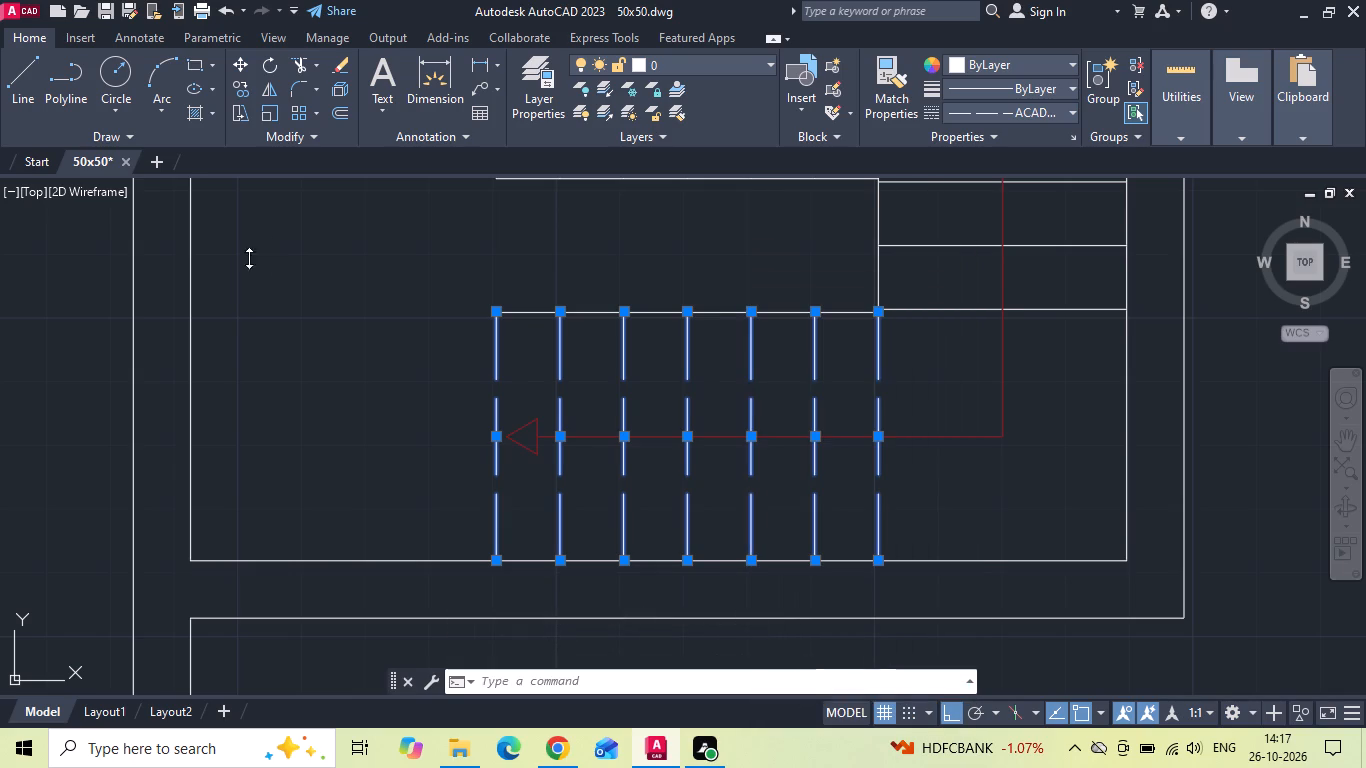
click(152, 172)
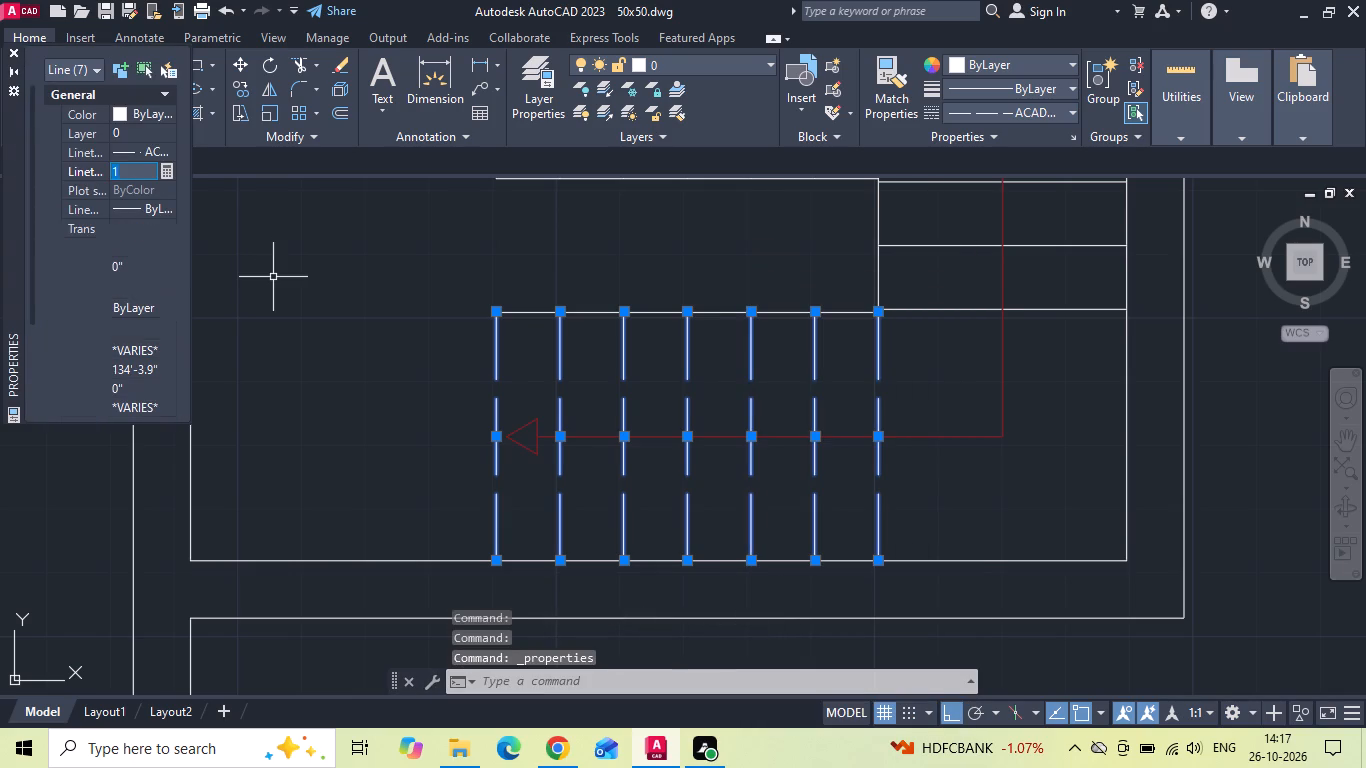
text(.5)
key(Return)
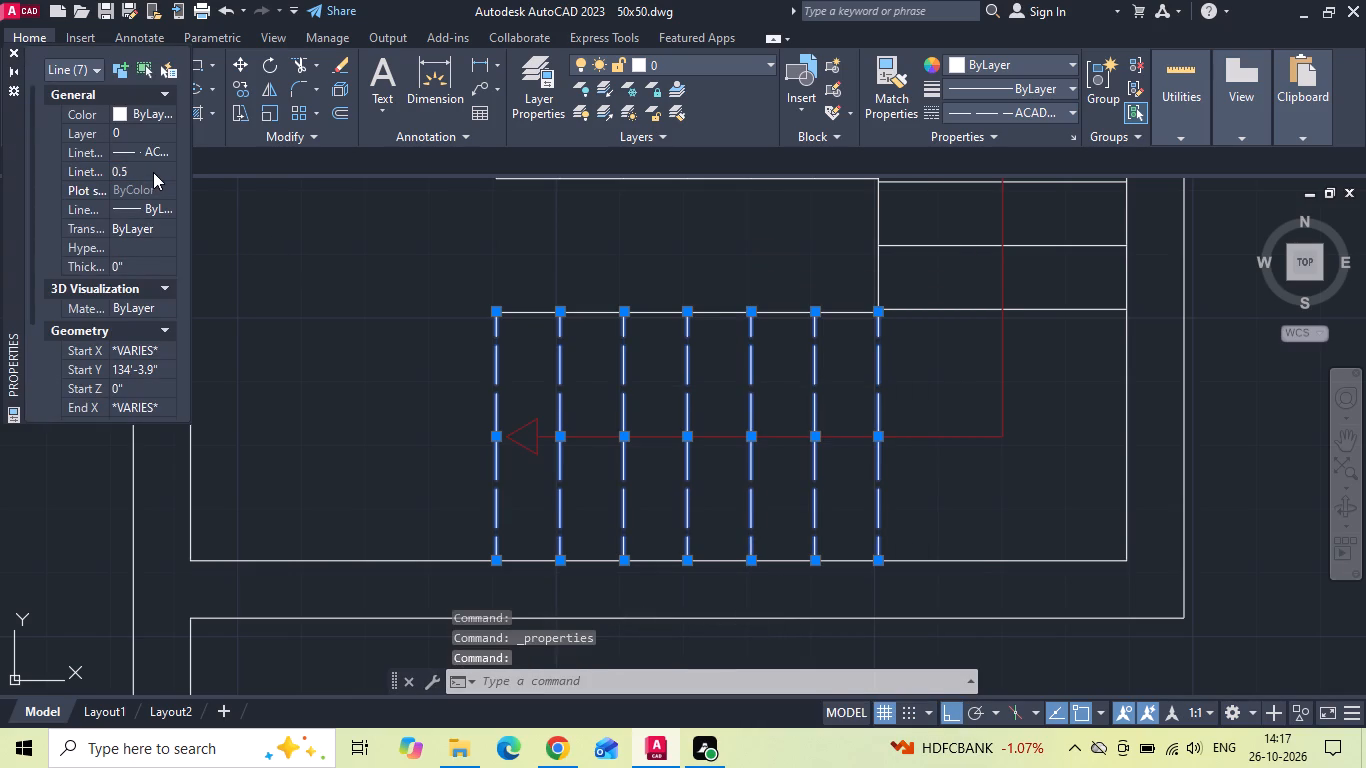
key(Escape)
scroll(605, 394, down, 2)
scroll(1001, 433, down, 1)
key(Escape)
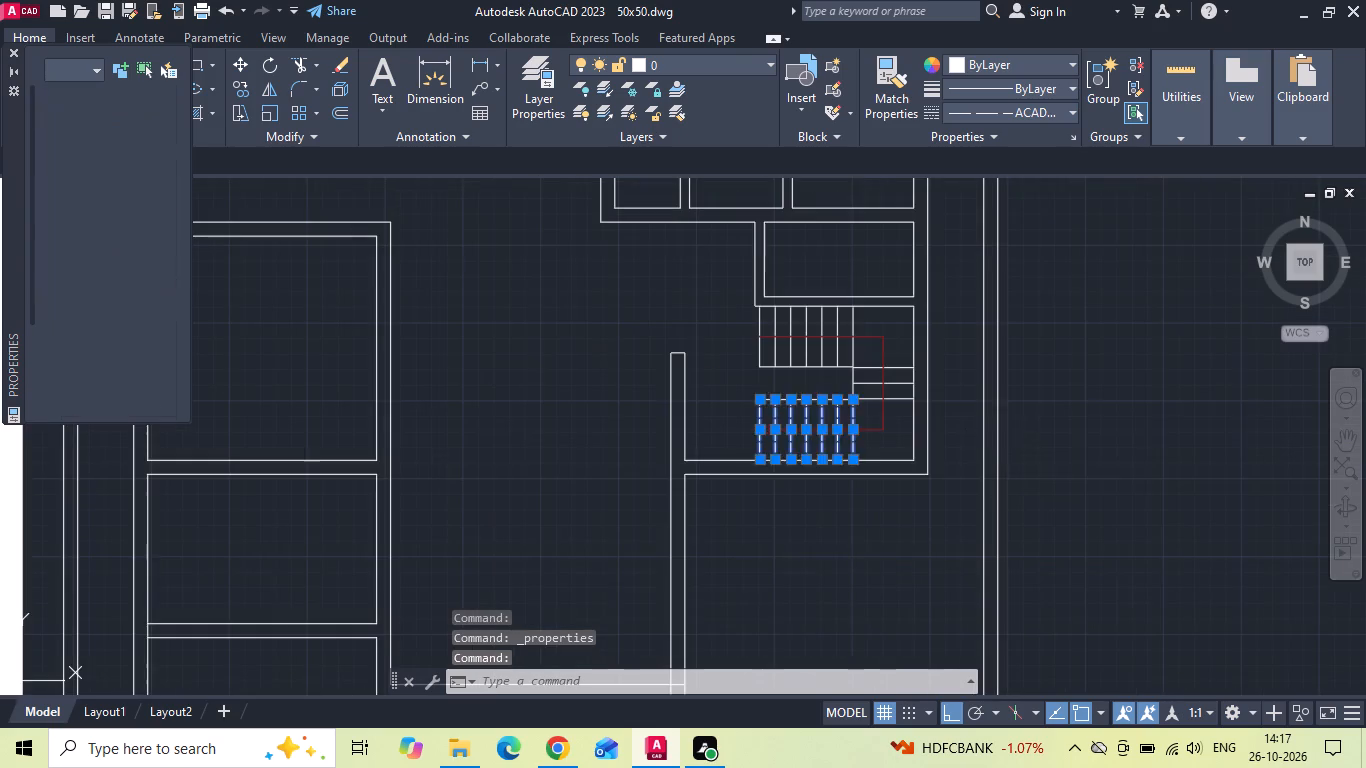
scroll(1001, 433, down, 1)
click(20, 54)
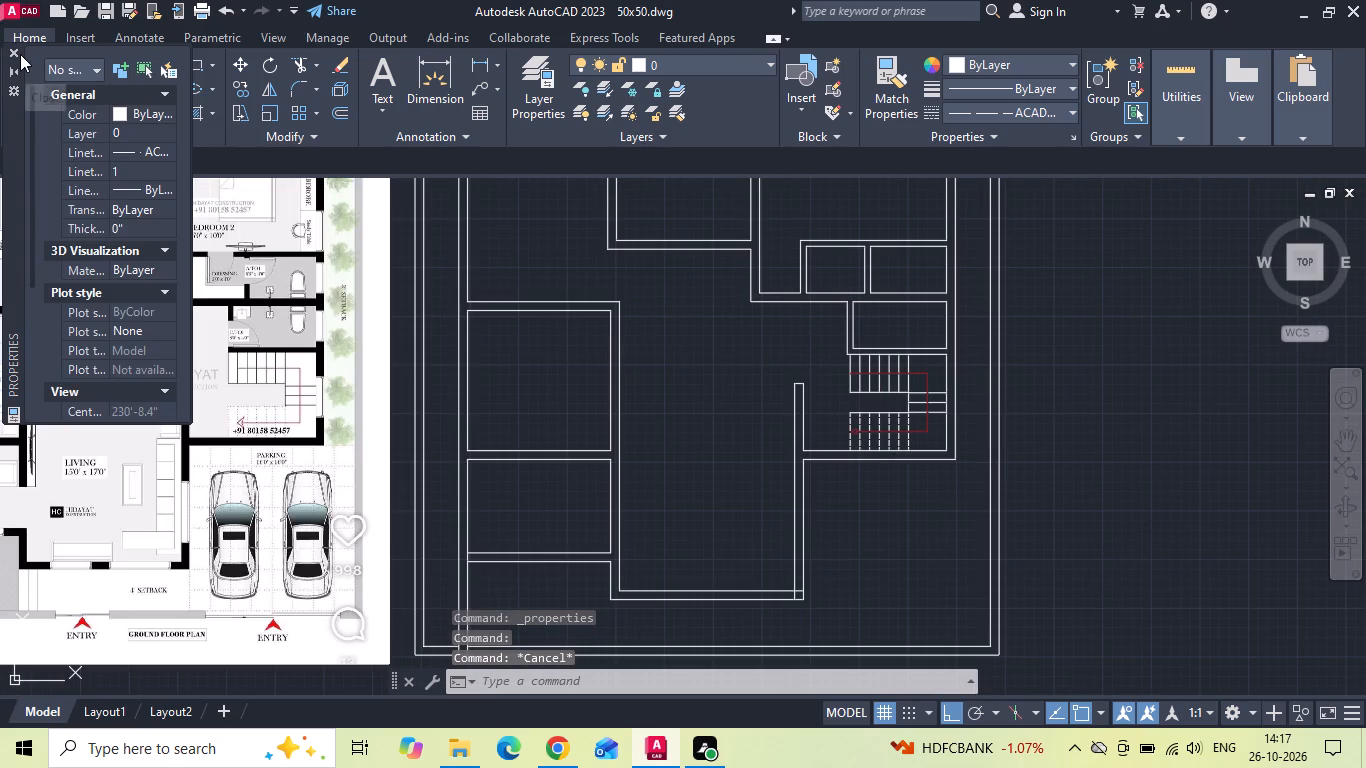
Trim the crossing inner wall lines inside the wall thickness at the living room's lower-right corner.
middle_drag(548, 327, 627, 313)
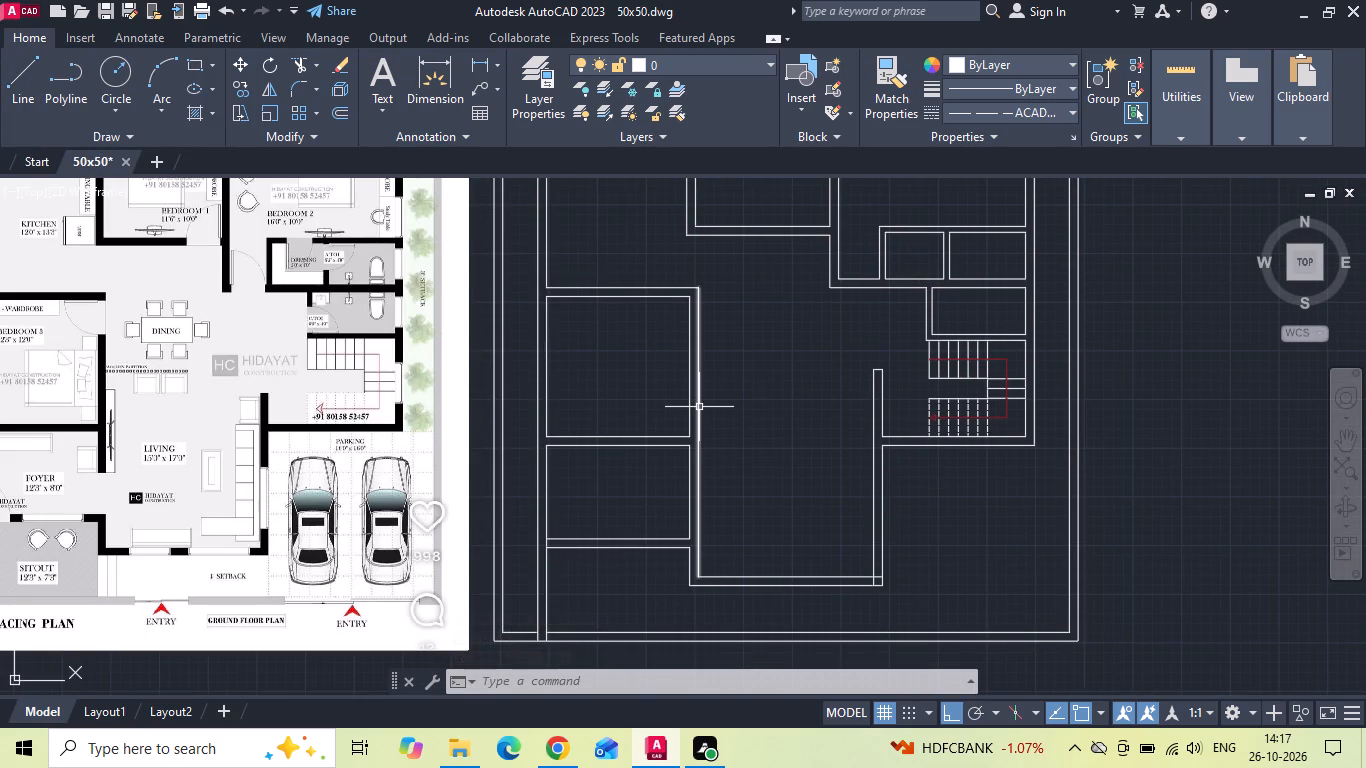
key(r)
key(Escape)
text(tr)
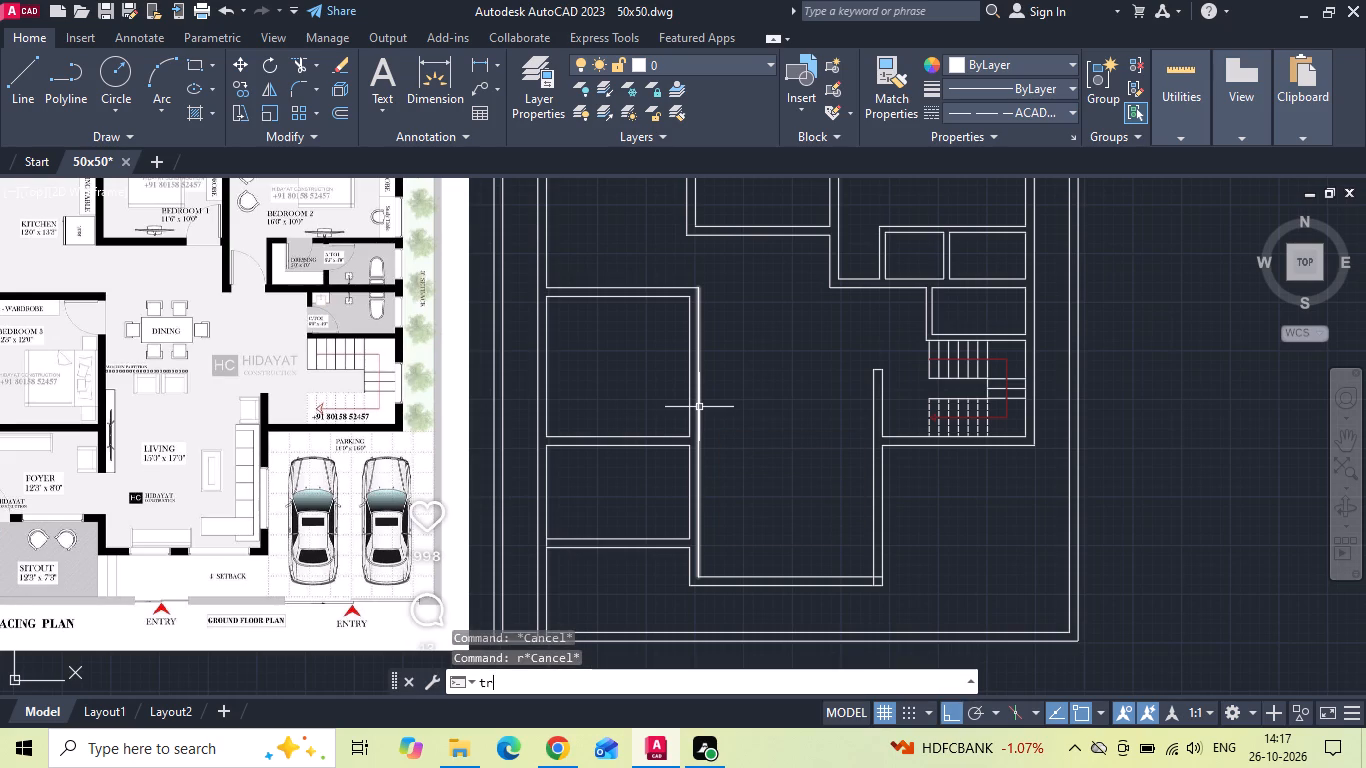
key(space)
key(space)
scroll(903, 613, up, 3)
scroll(816, 554, up, 2)
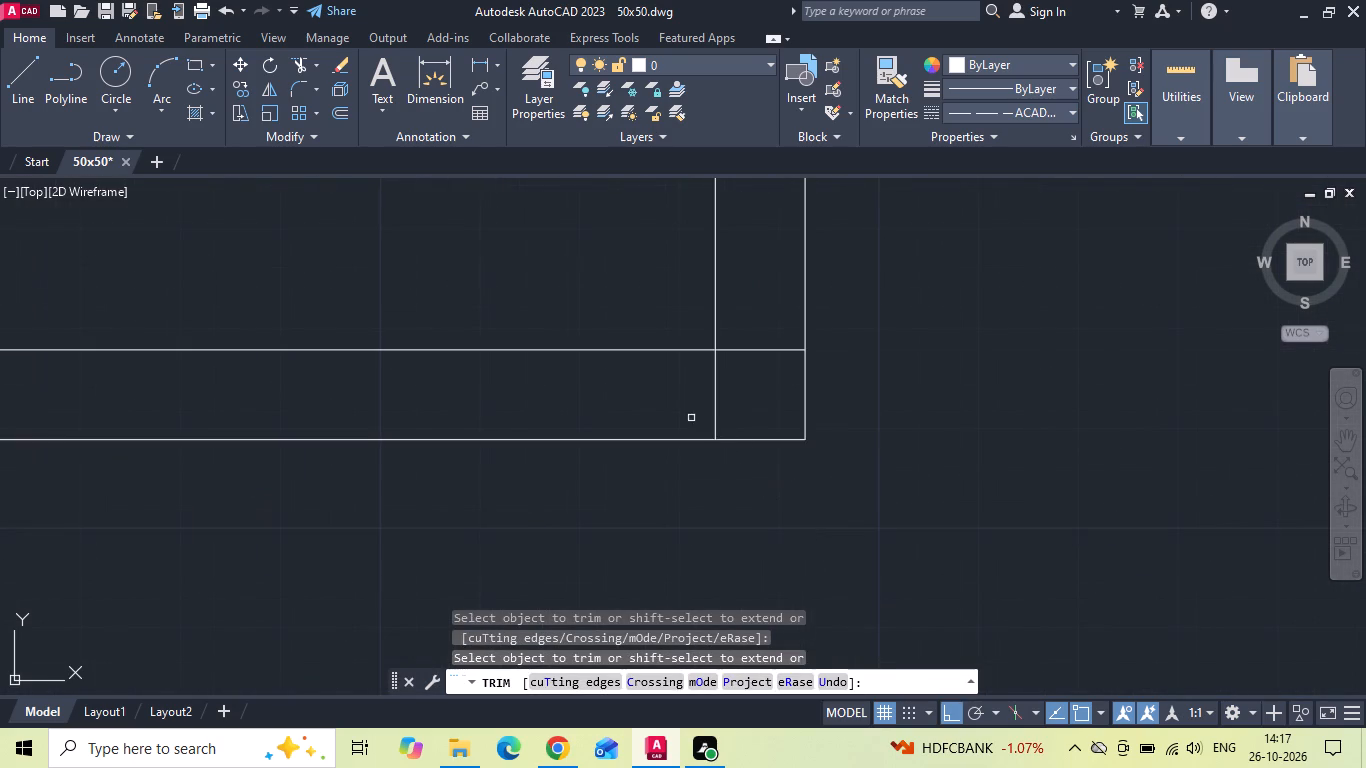
drag(678, 413, 752, 327)
scroll(920, 358, down, 1)
key(Escape)
scroll(963, 382, down, 1)
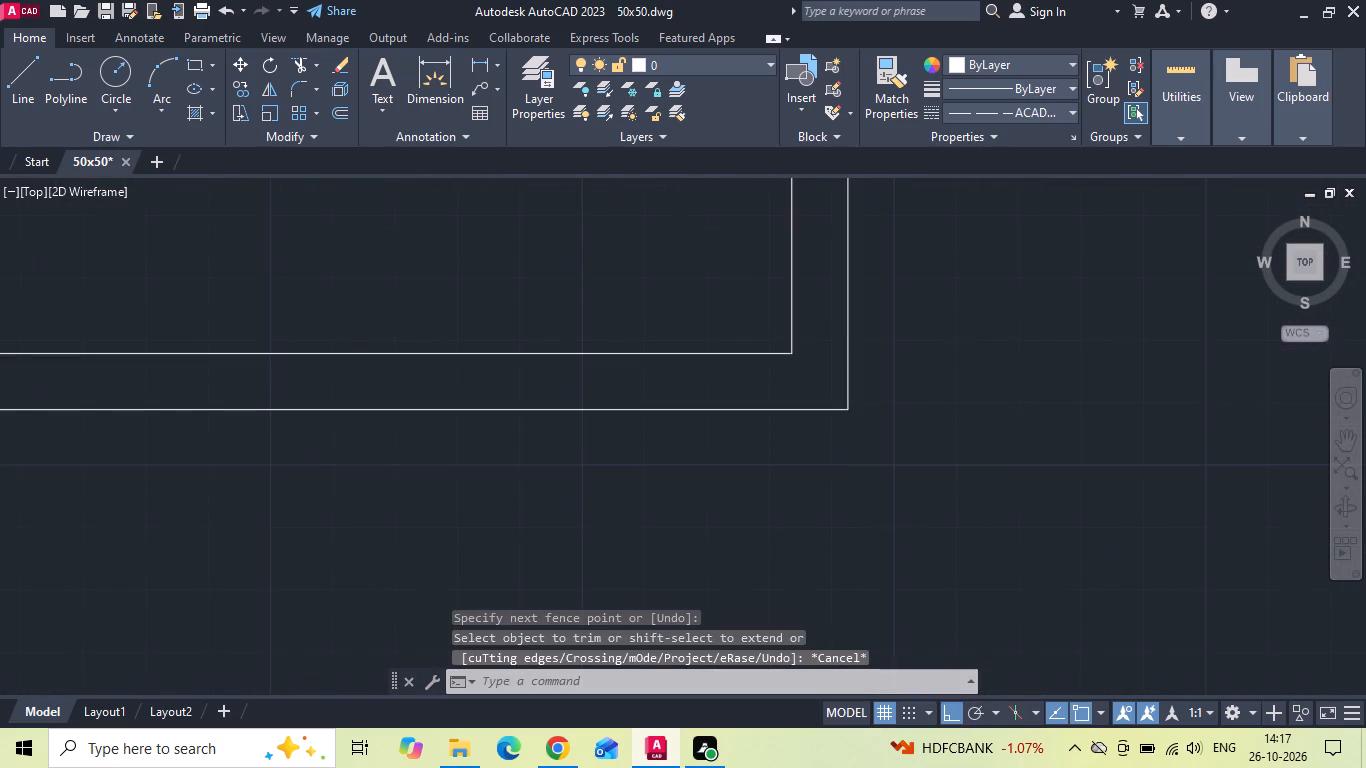
scroll(966, 384, down, 2)
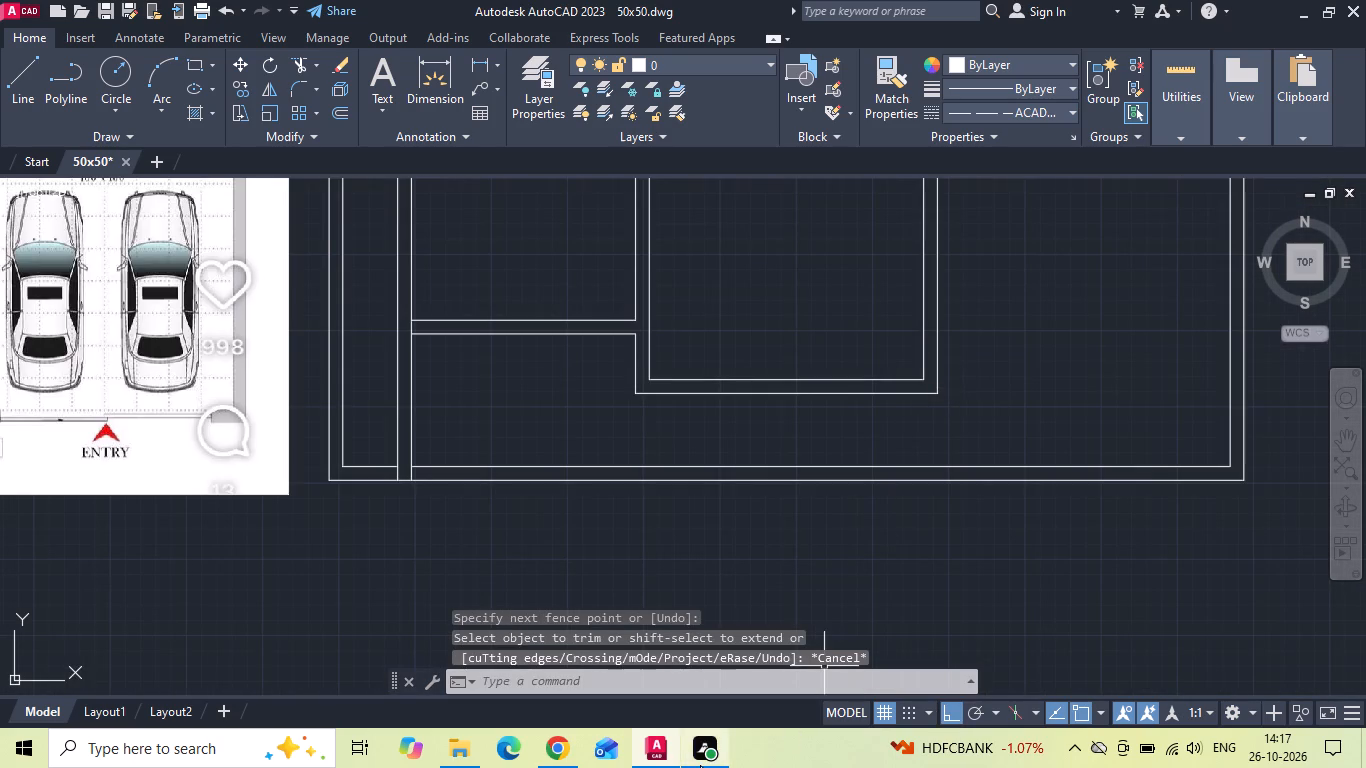
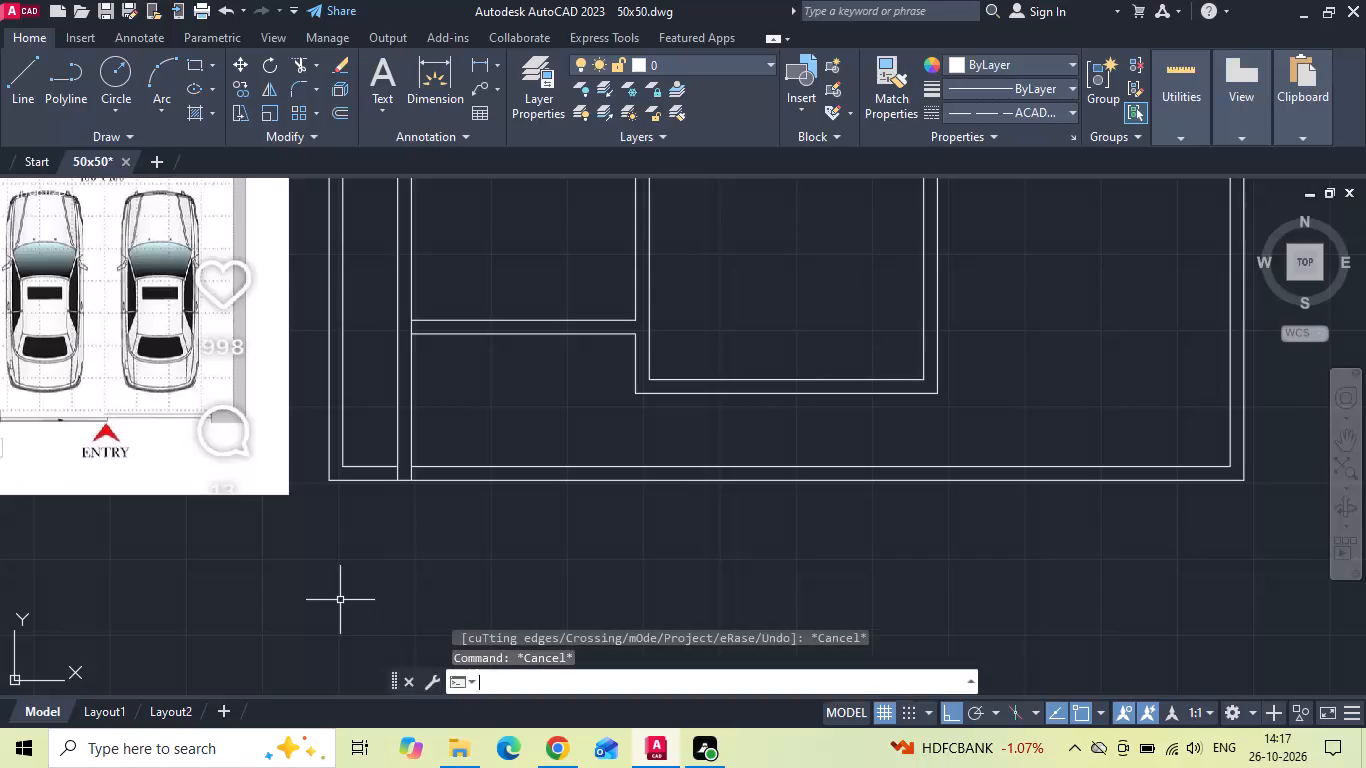
Offset the inner line of the left wall along the foyer and sitout 6 inches into the room.
scroll(610, 538, down, 1)
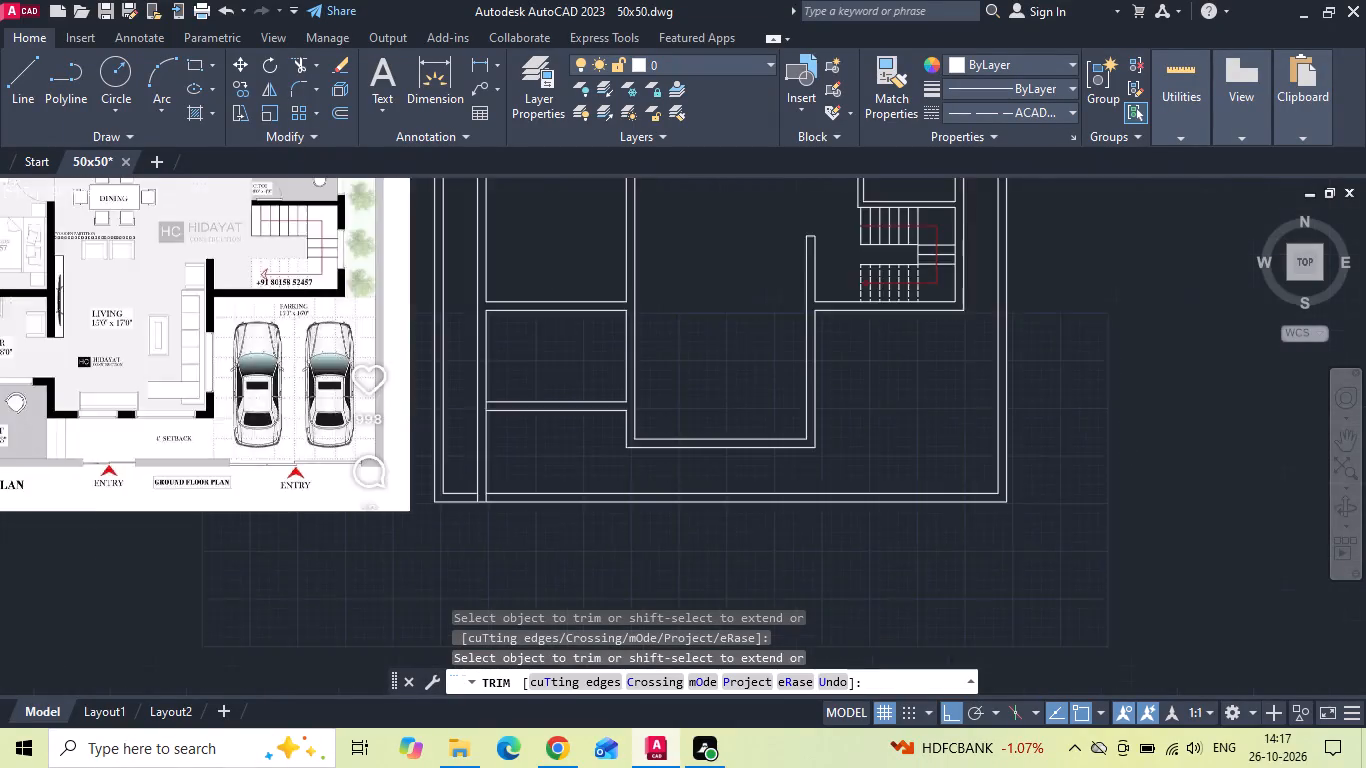
scroll(648, 546, down, 1)
key(Escape)
scroll(161, 435, up, 3)
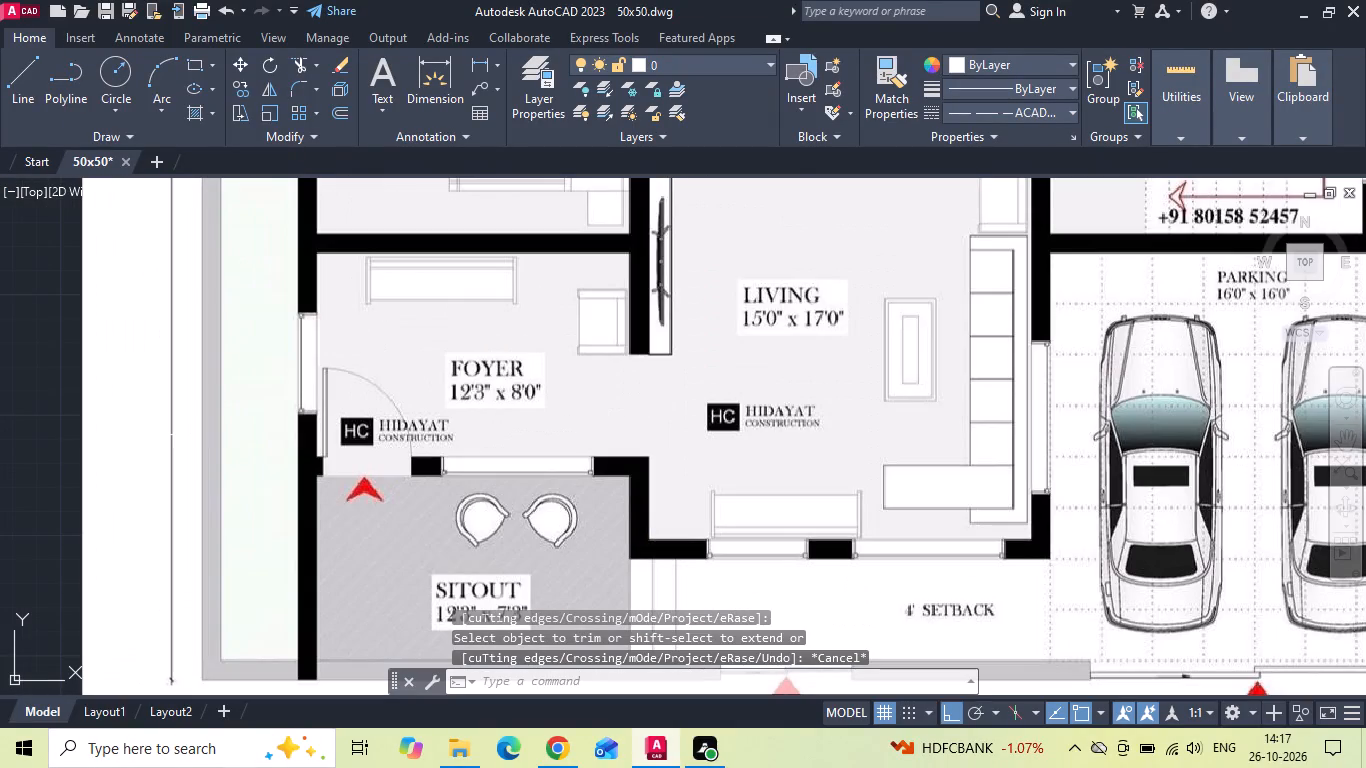
scroll(164, 435, down, 1)
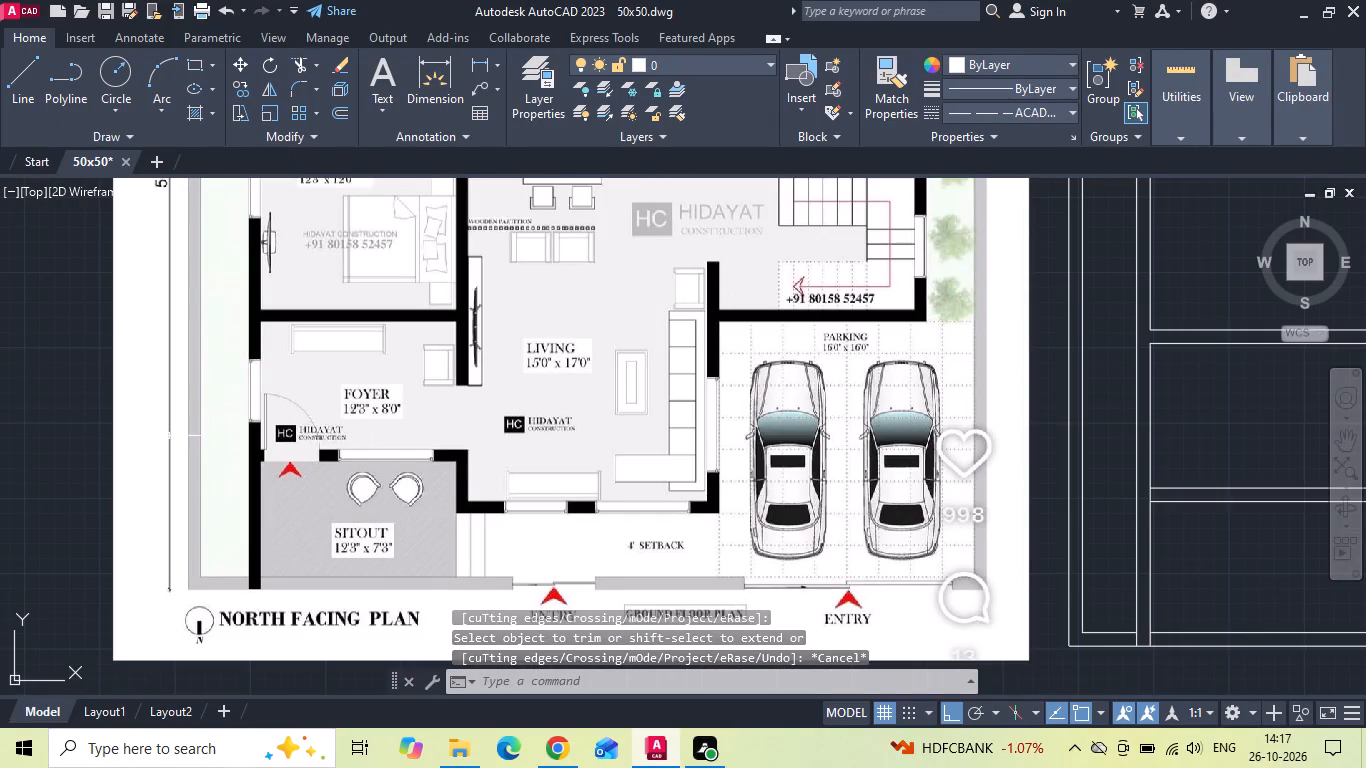
middle_drag(375, 388, 412, 454)
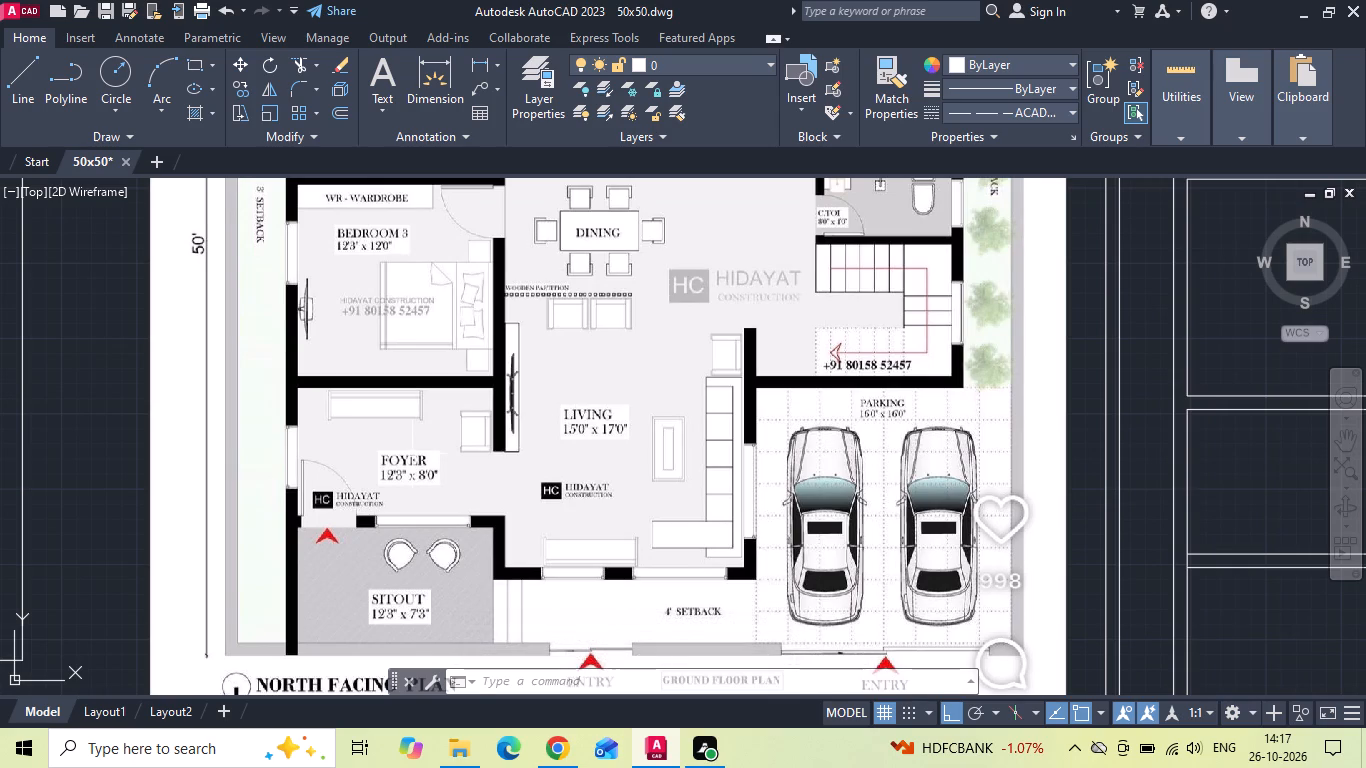
text(o)
key(space)
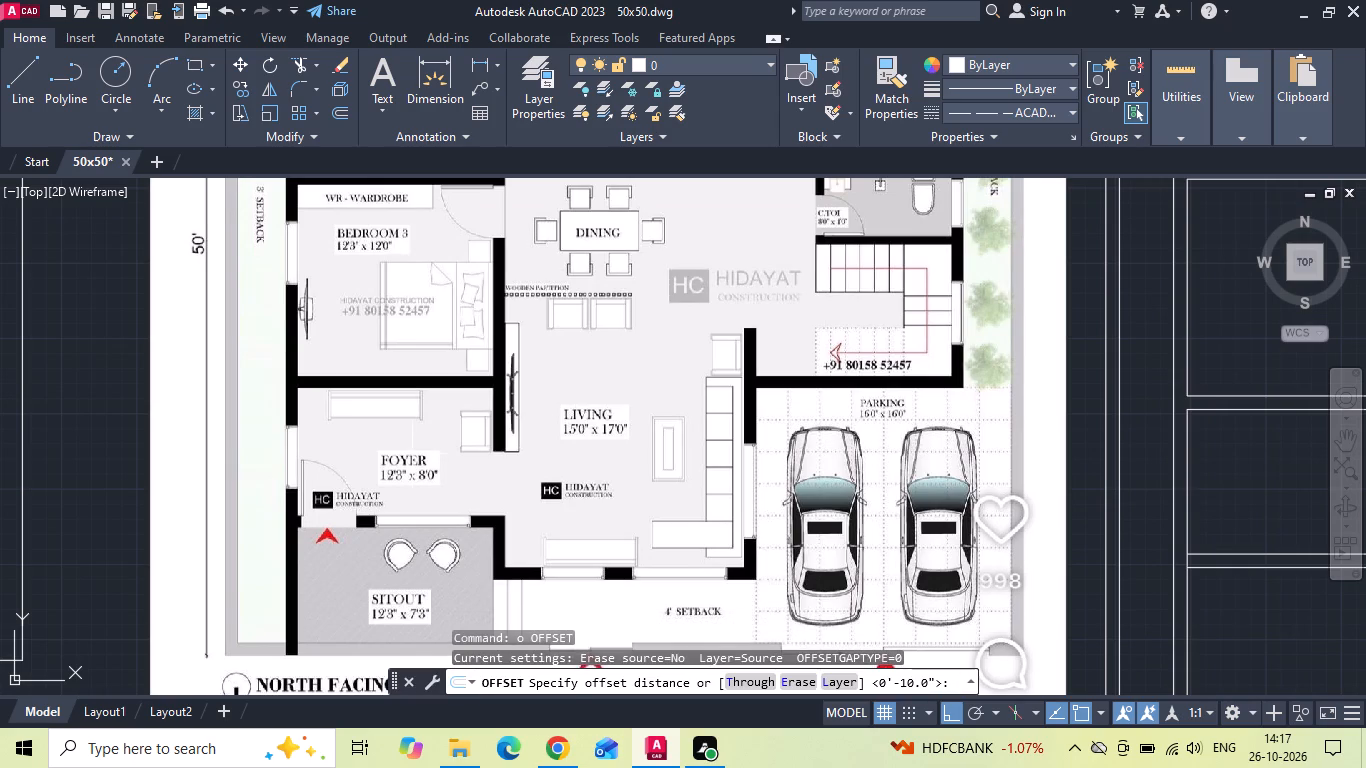
scroll(412, 454, up, 2)
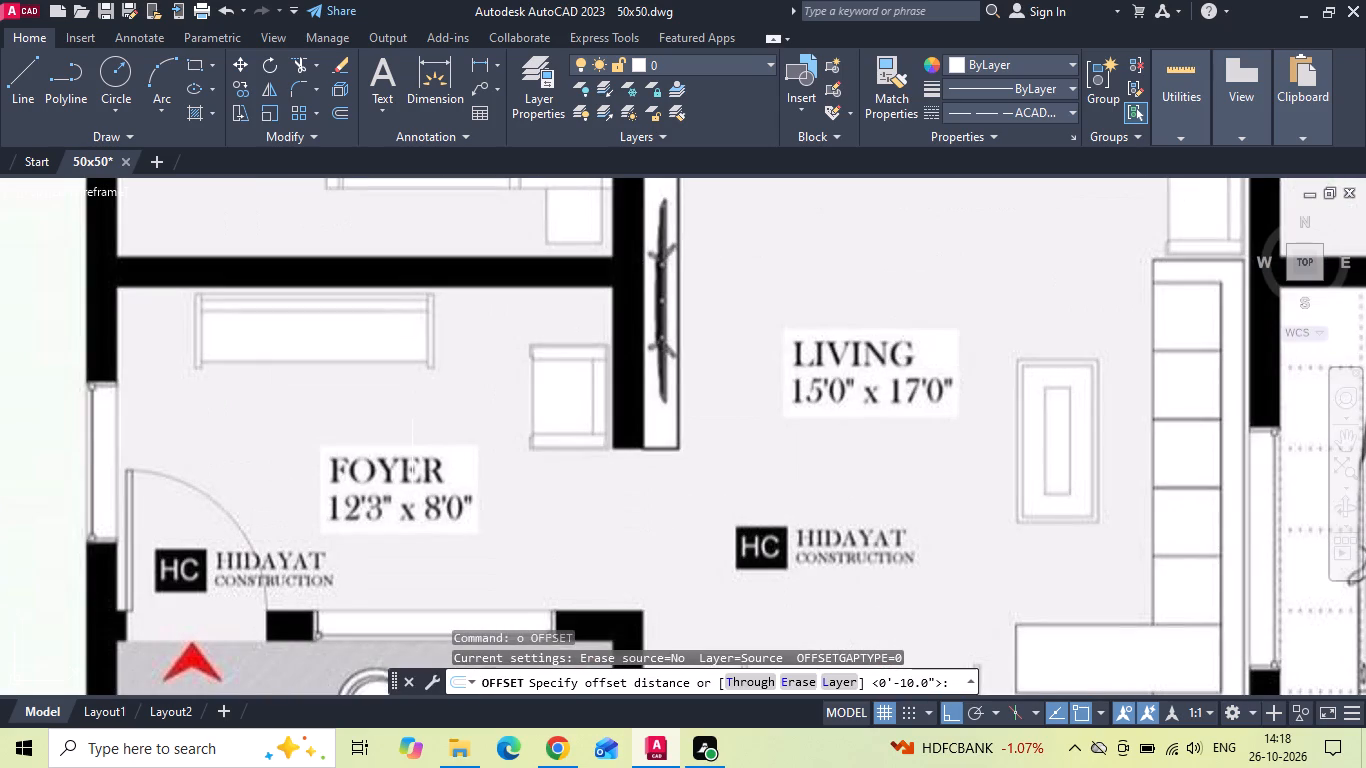
text(6)
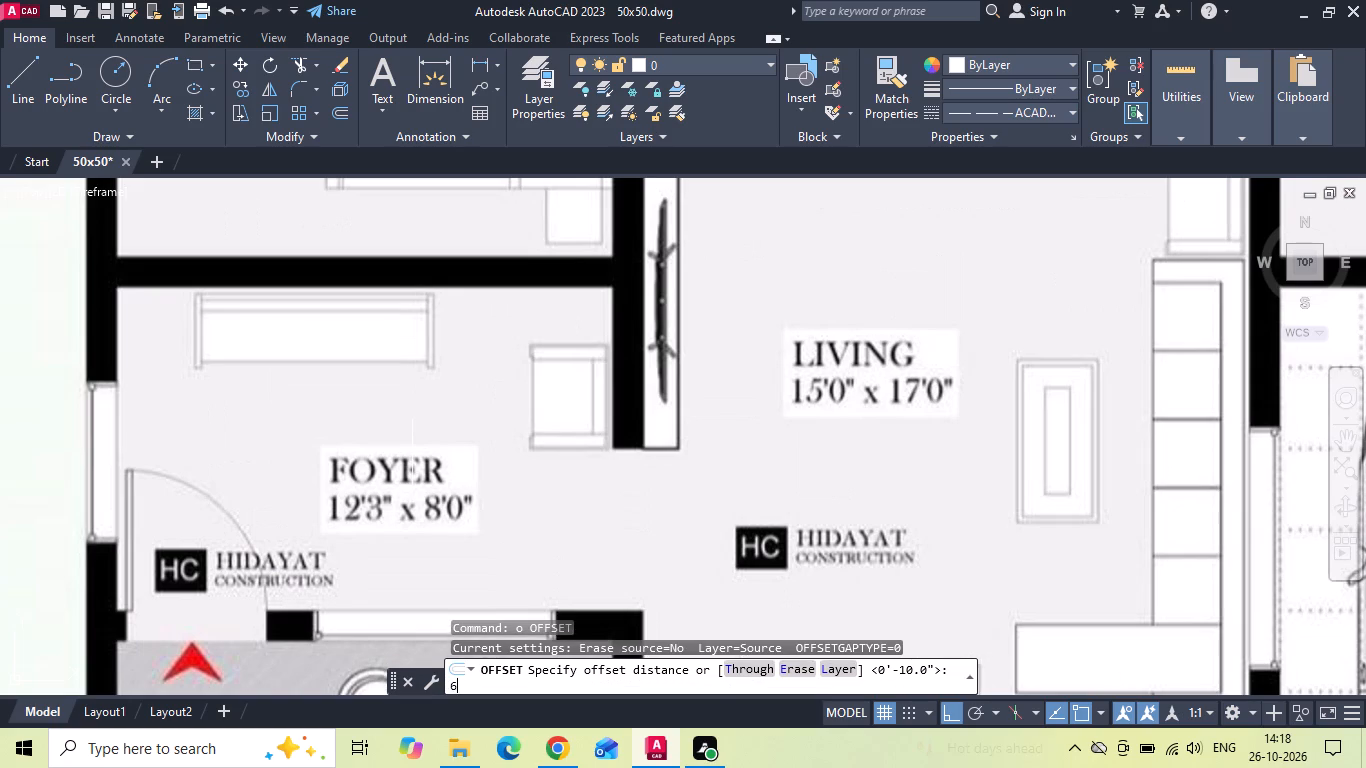
key(space)
scroll(450, 305, down, 3)
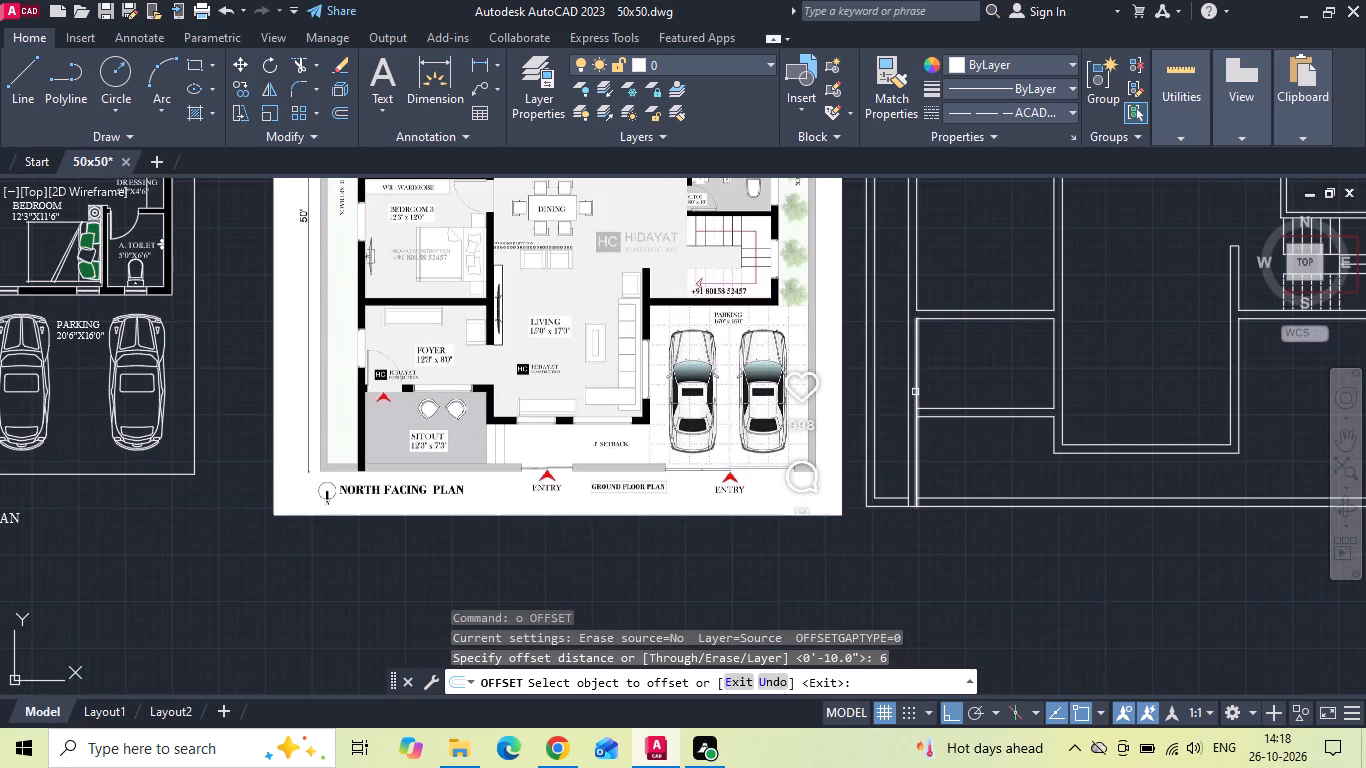
click(915, 392)
click(949, 378)
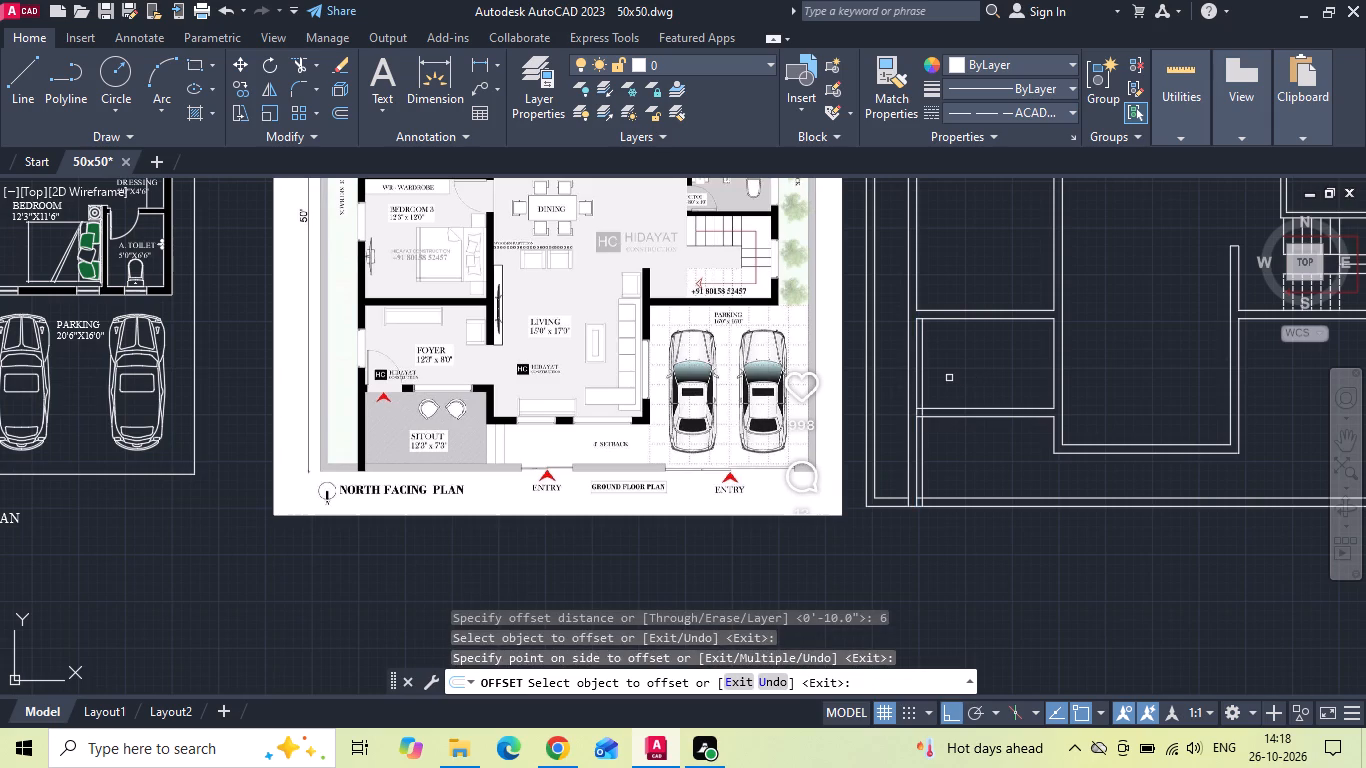
middle_drag(897, 386, 872, 448)
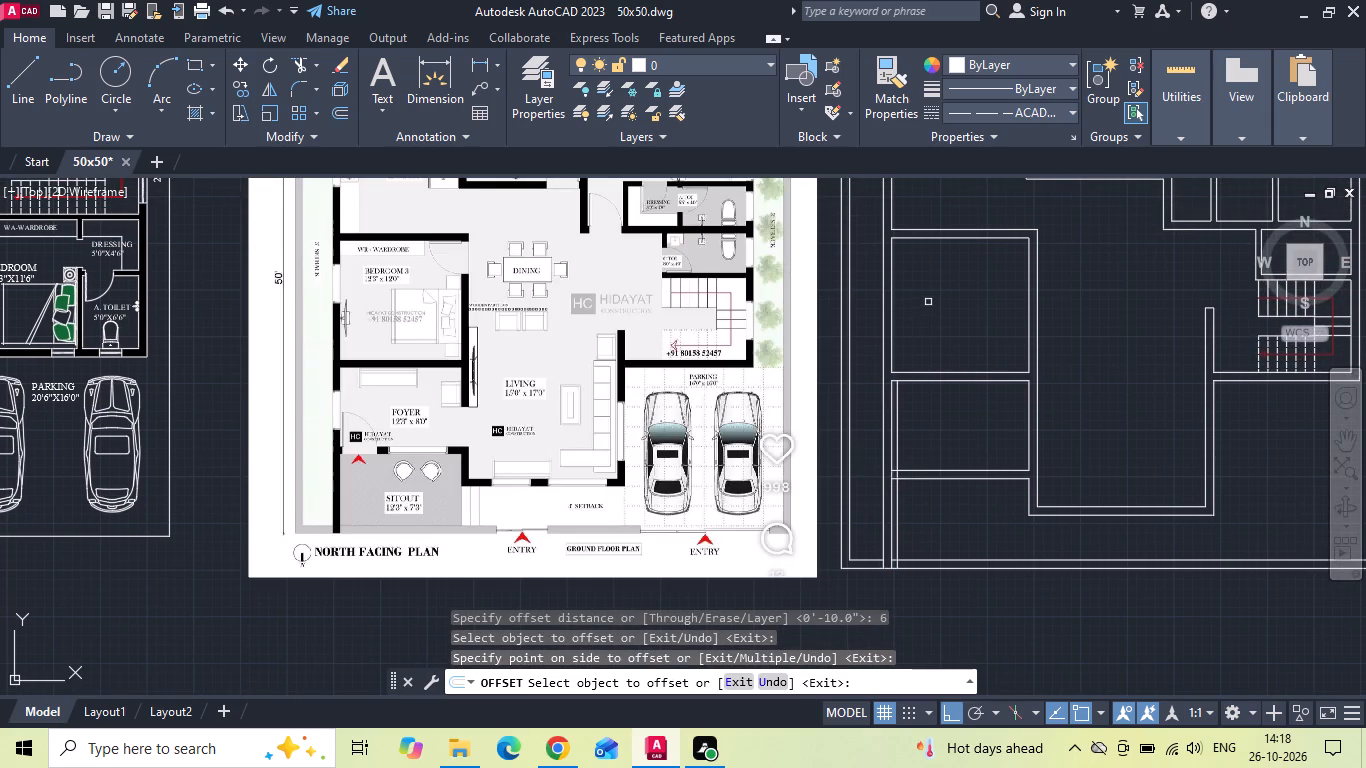
scroll(493, 228, up, 2)
scroll(477, 225, down, 1)
key(Escape)
Offset the inner line of Bedroom 3's upper wall 3 inches into the room.
key(o)
key(space)
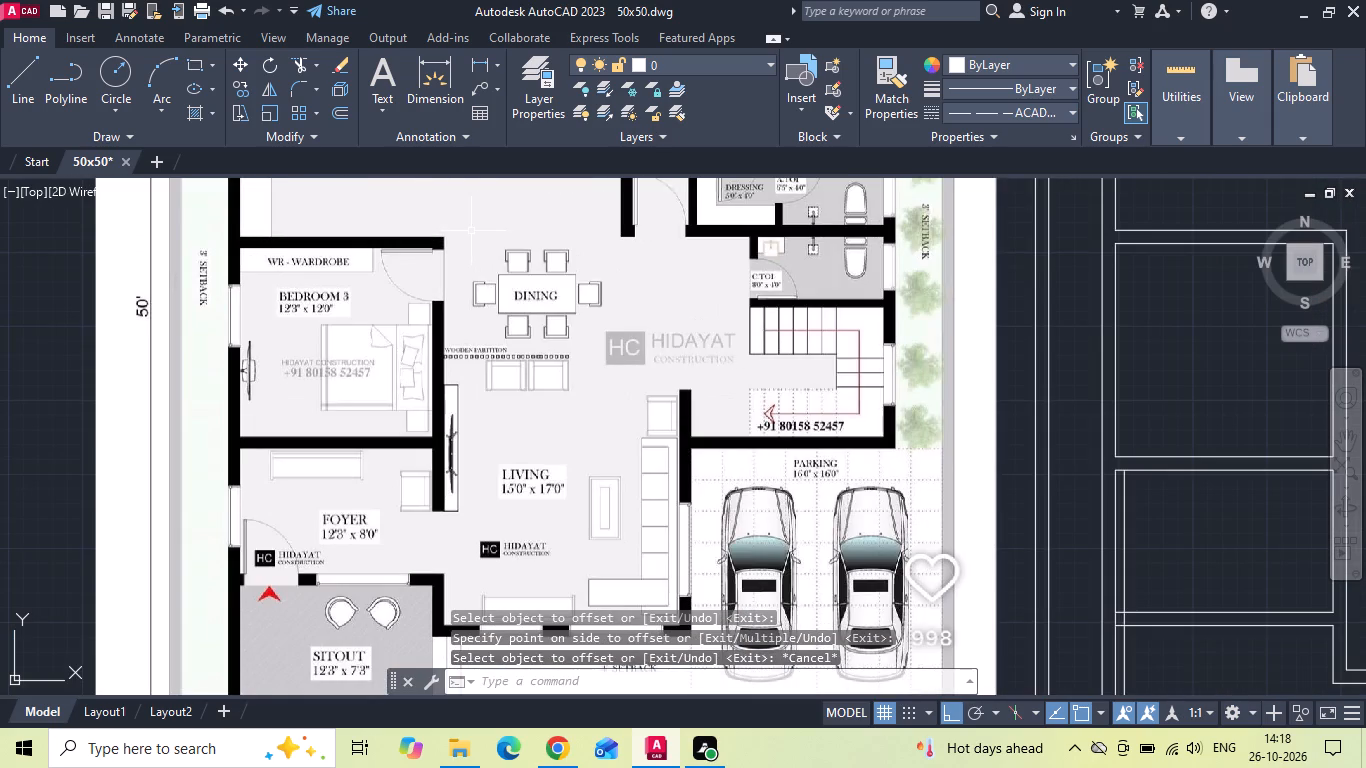
text(3)
key(space)
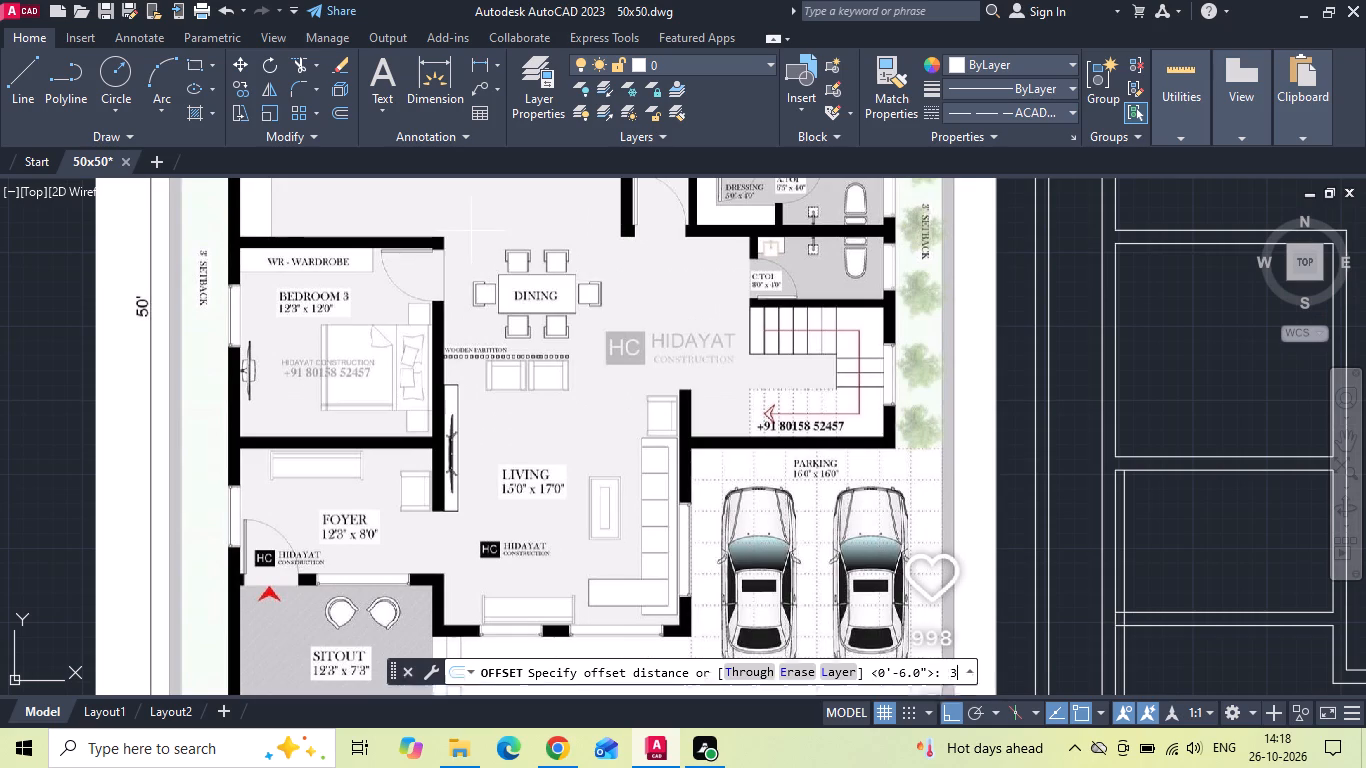
scroll(362, 294, down, 1)
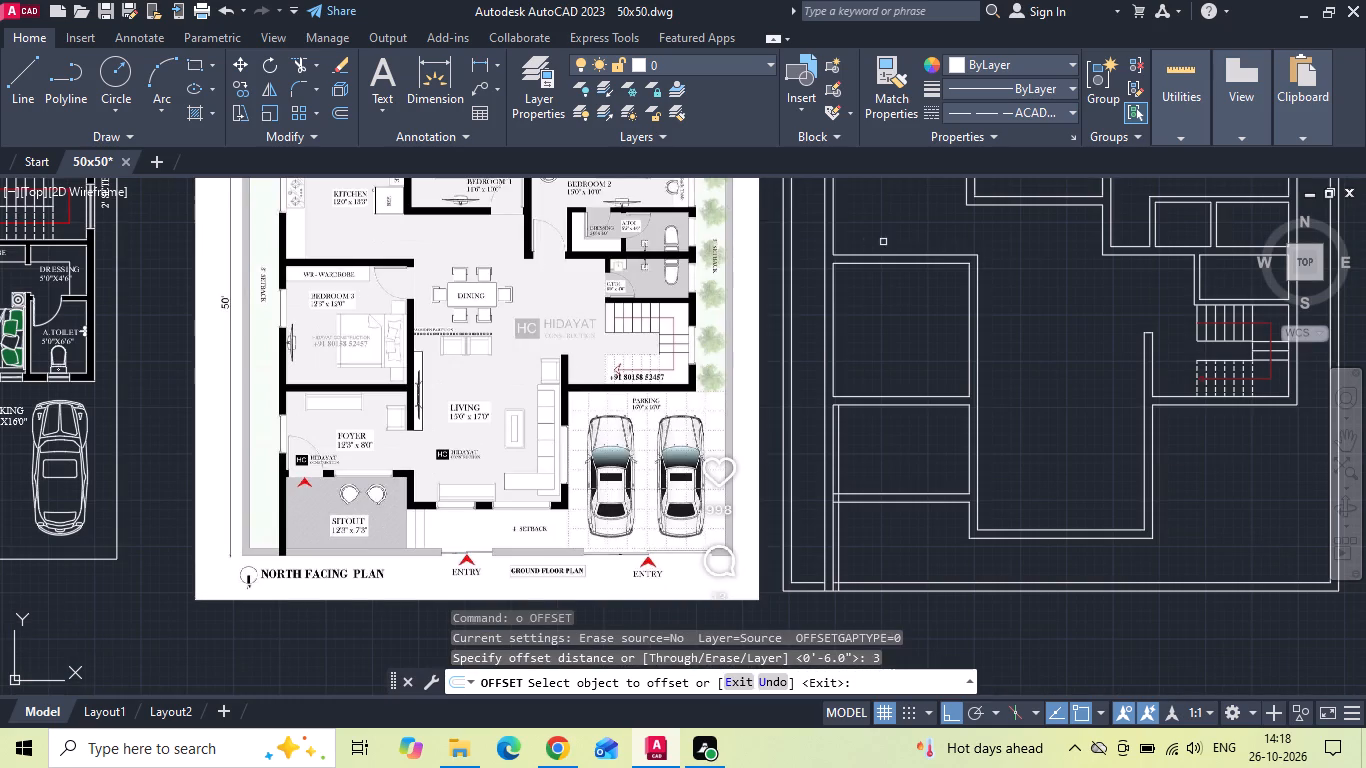
drag(937, 261, 930, 290)
click(914, 319)
Offset both faces of the wall between Bedroom 1 and Bedroom 2 by 3 inches into their rooms.
middle_drag(884, 329, 691, 496)
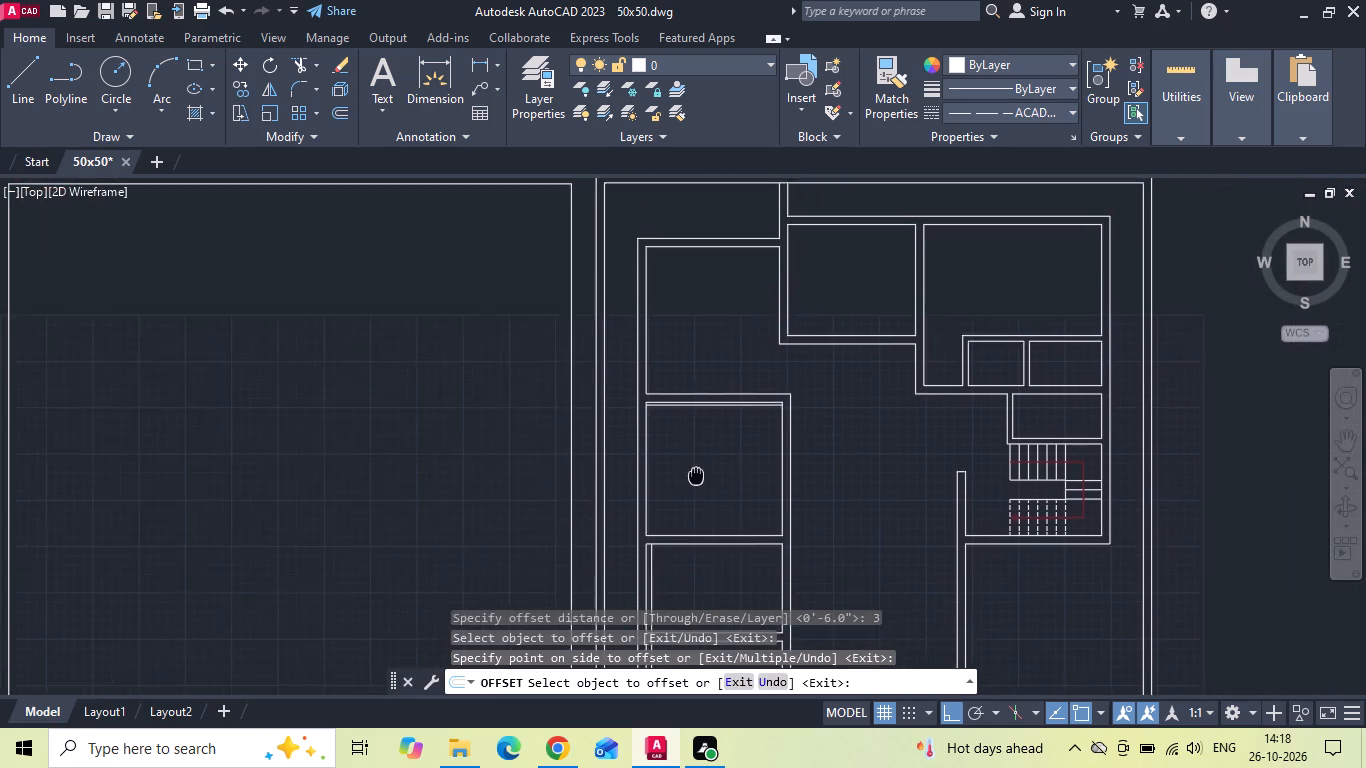
middle_drag(691, 496, 688, 509)
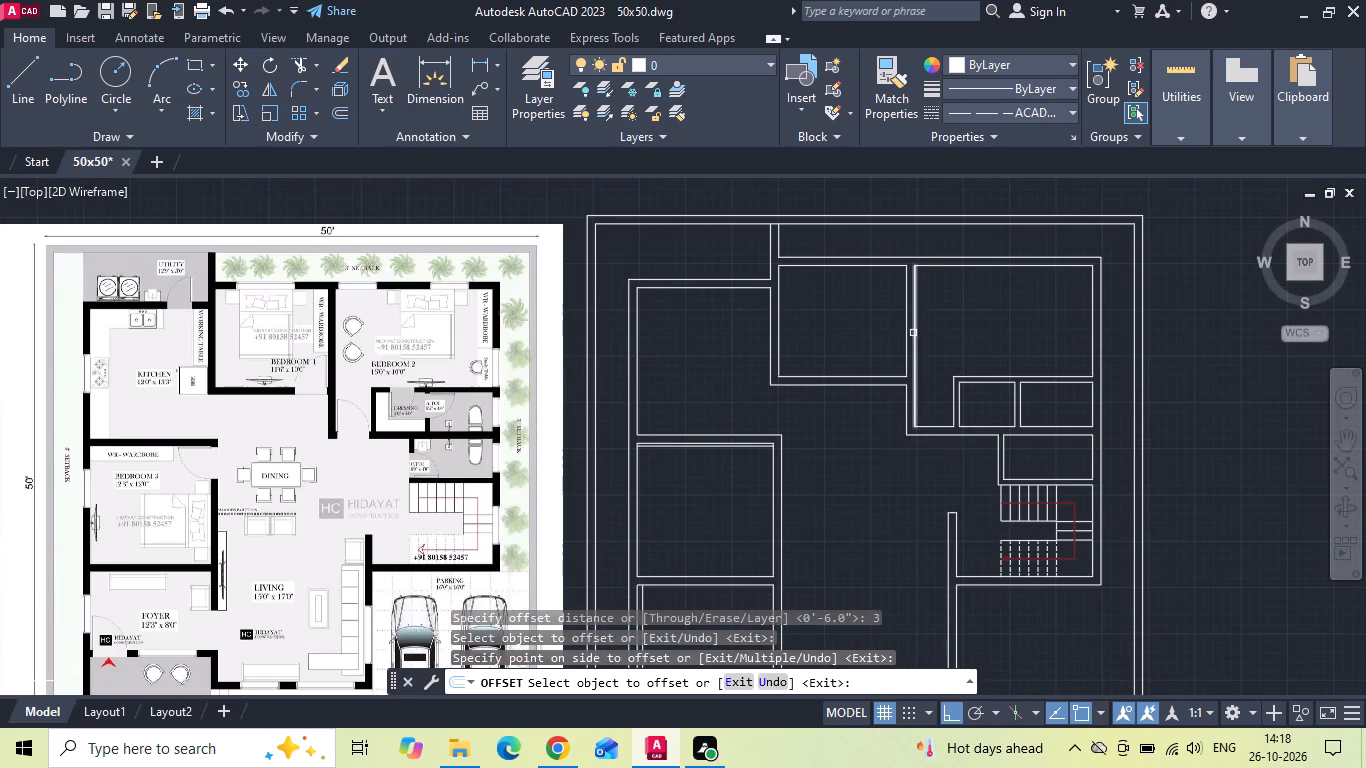
click(908, 345)
click(834, 333)
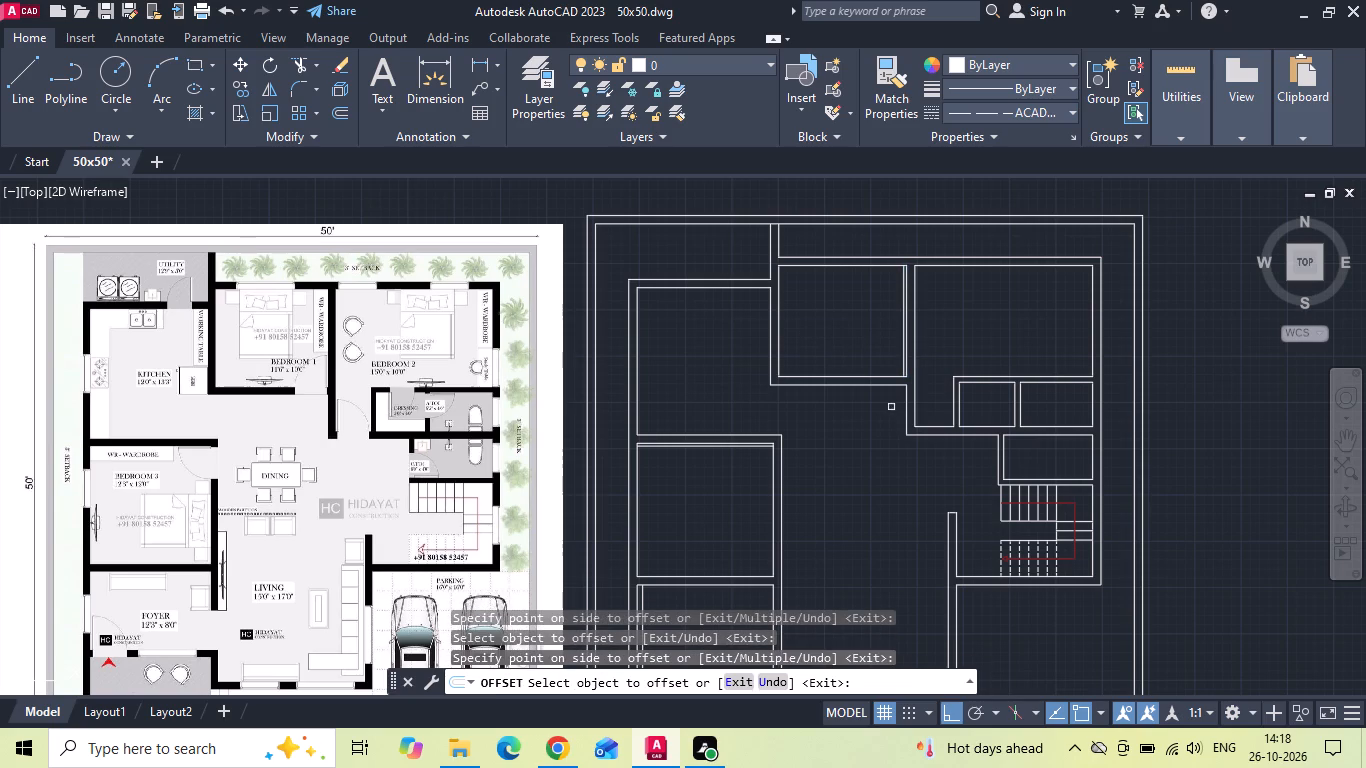
click(916, 391)
click(927, 367)
Offset the attached toilet's upper inner wall line and the common toilet's lower inner wall line 3 inches inward.
middle_drag(921, 428, 915, 384)
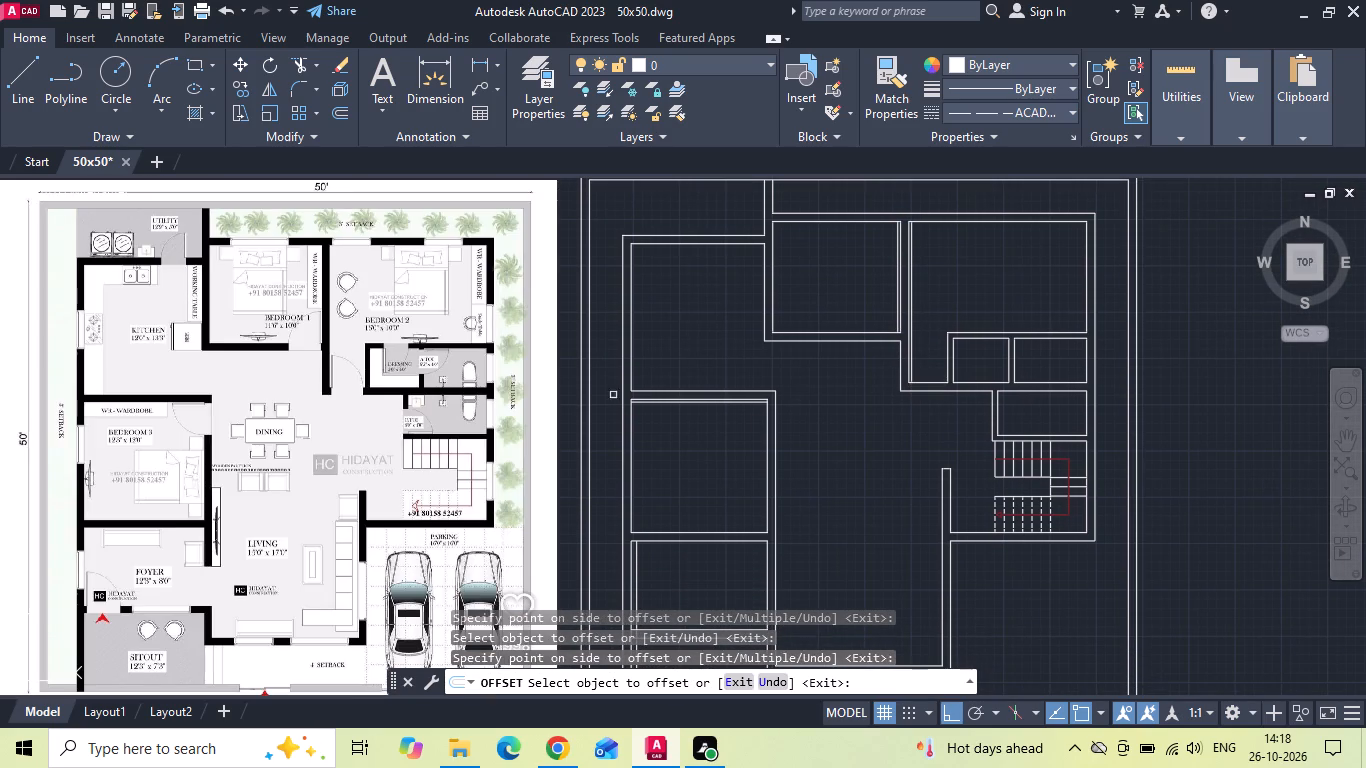
scroll(1028, 362, up, 1)
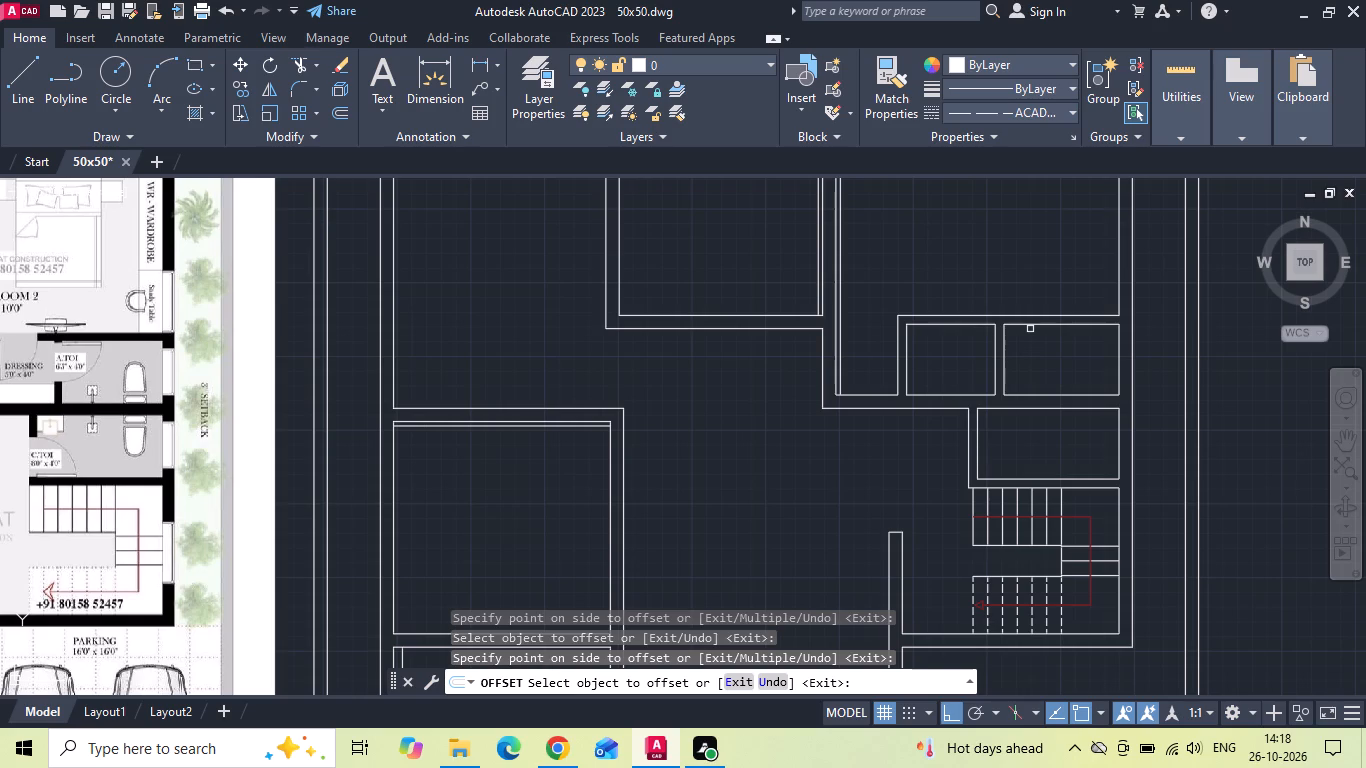
click(1030, 323)
click(1029, 353)
click(994, 474)
click(1013, 448)
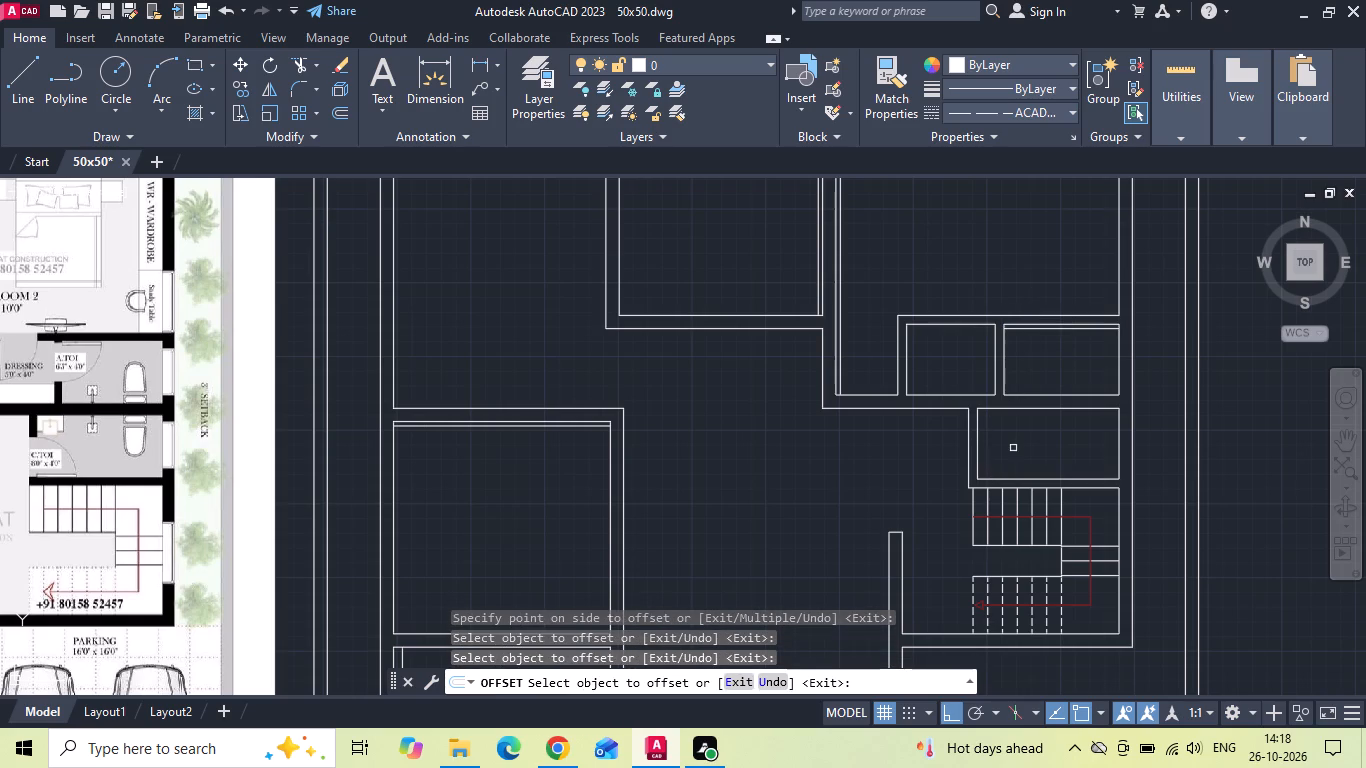
drag(996, 480, 999, 451)
click(1003, 433)
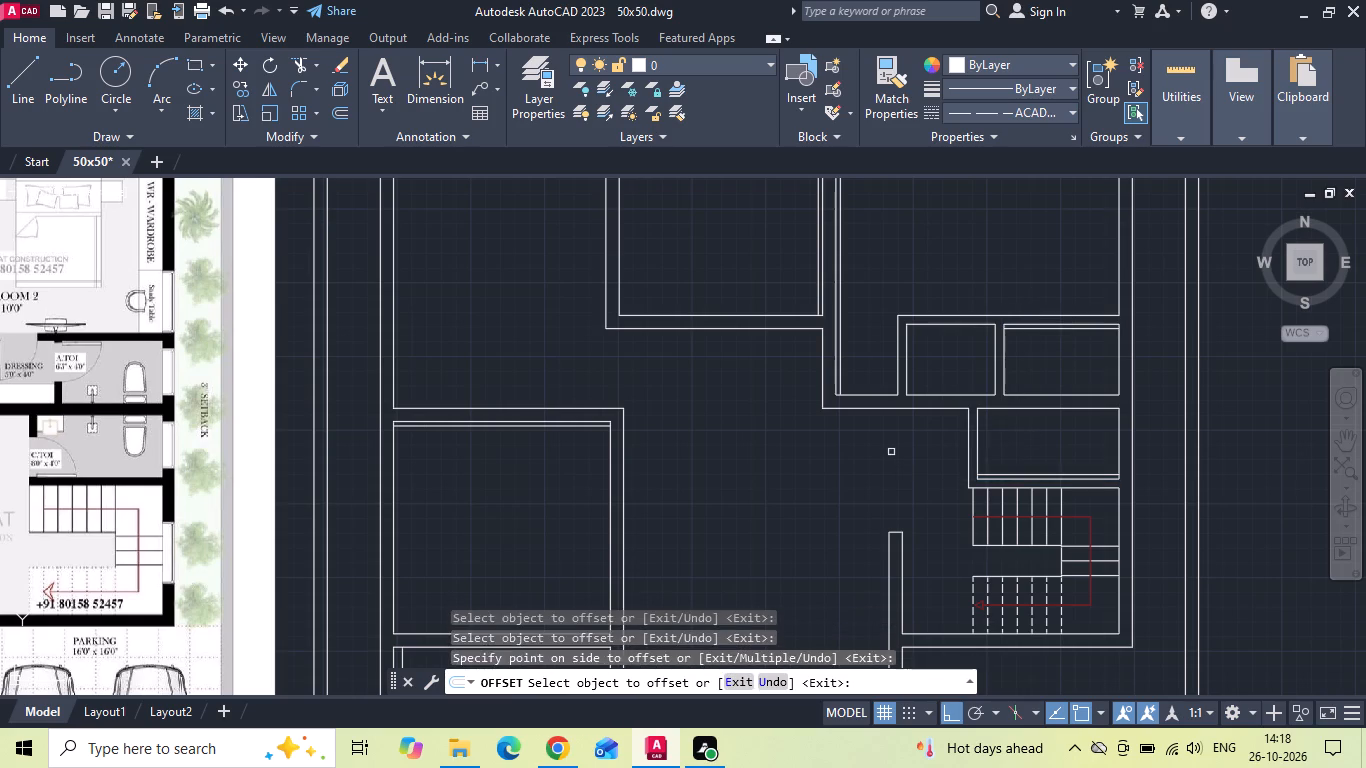
scroll(890, 444, down, 1)
middle_drag(878, 456, 890, 365)
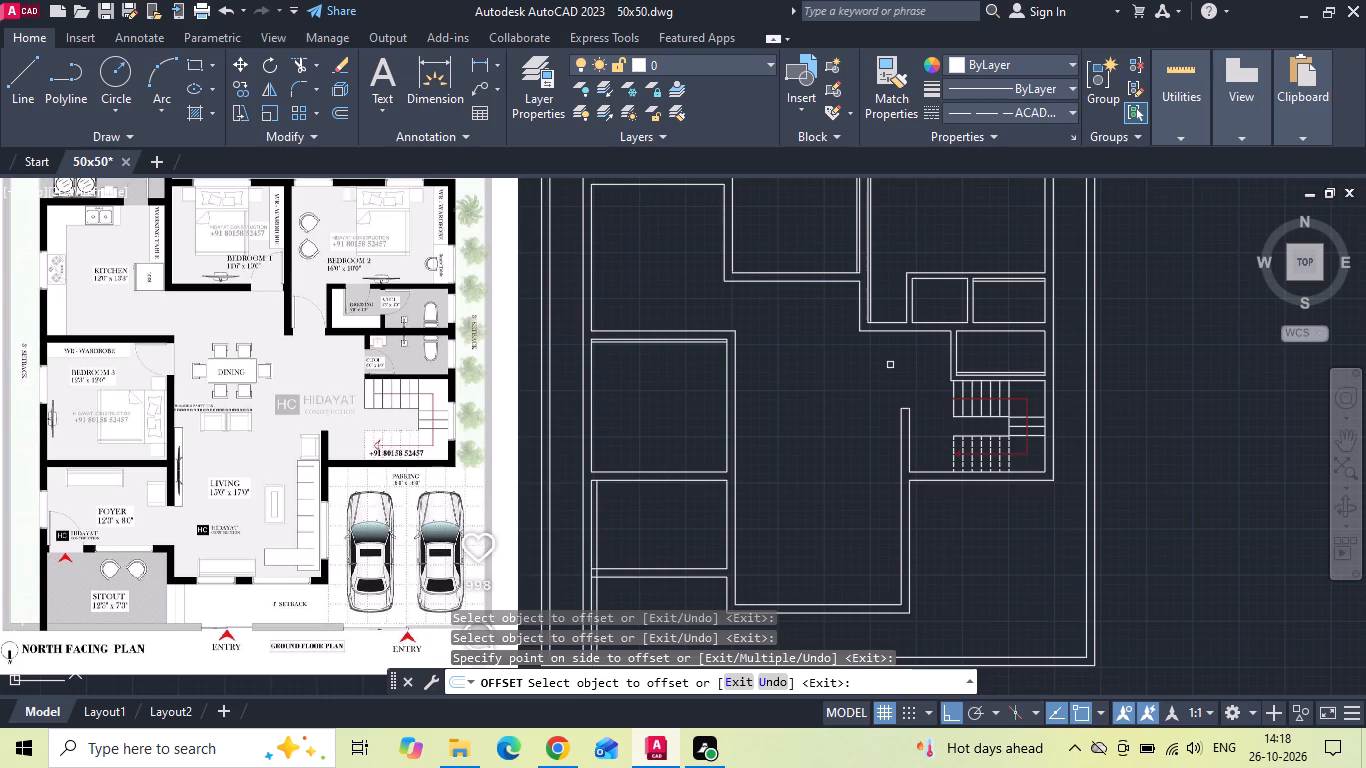
middle_drag(870, 377, 885, 469)
key(Escape)
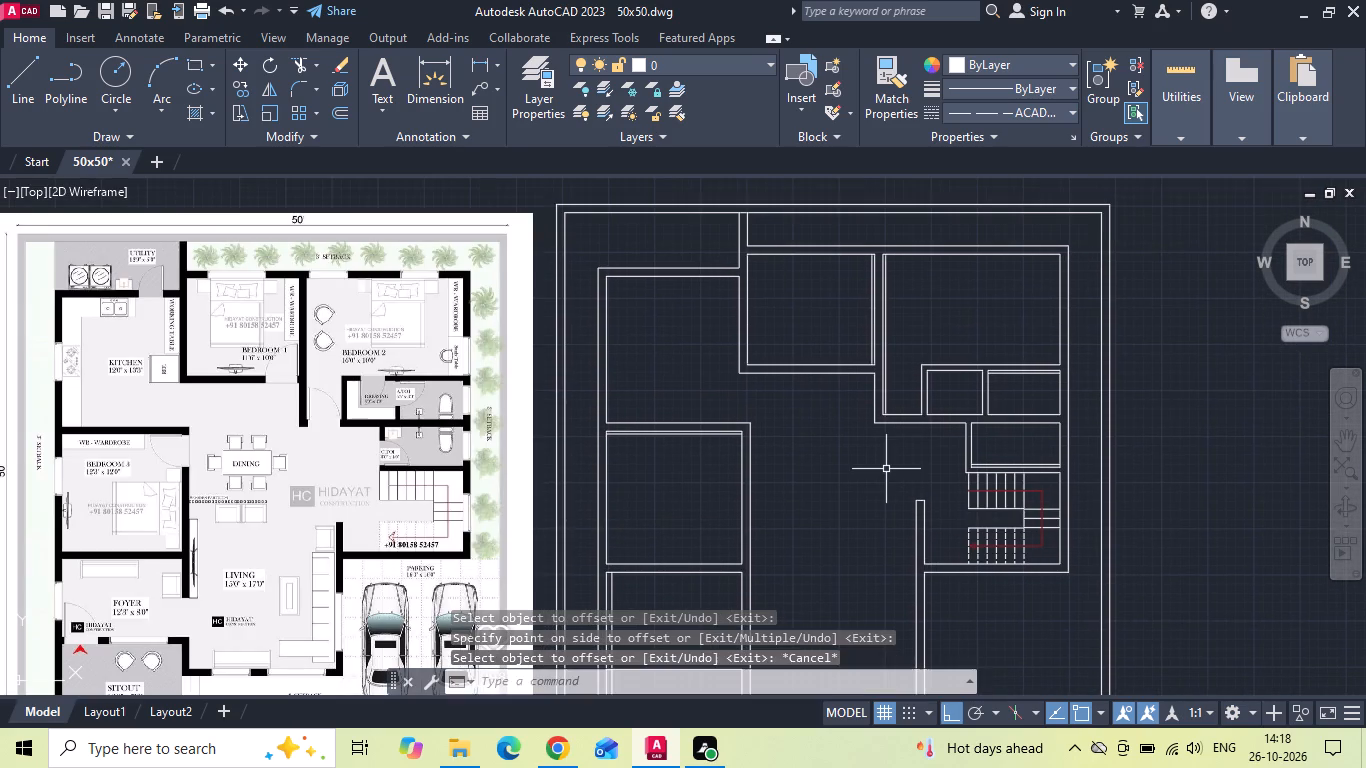
Extend the common toilet's and attached toilet's offset lines across the thickness of their left walls.
text(ex)
key(space)
key(space)
scroll(977, 448, up, 1)
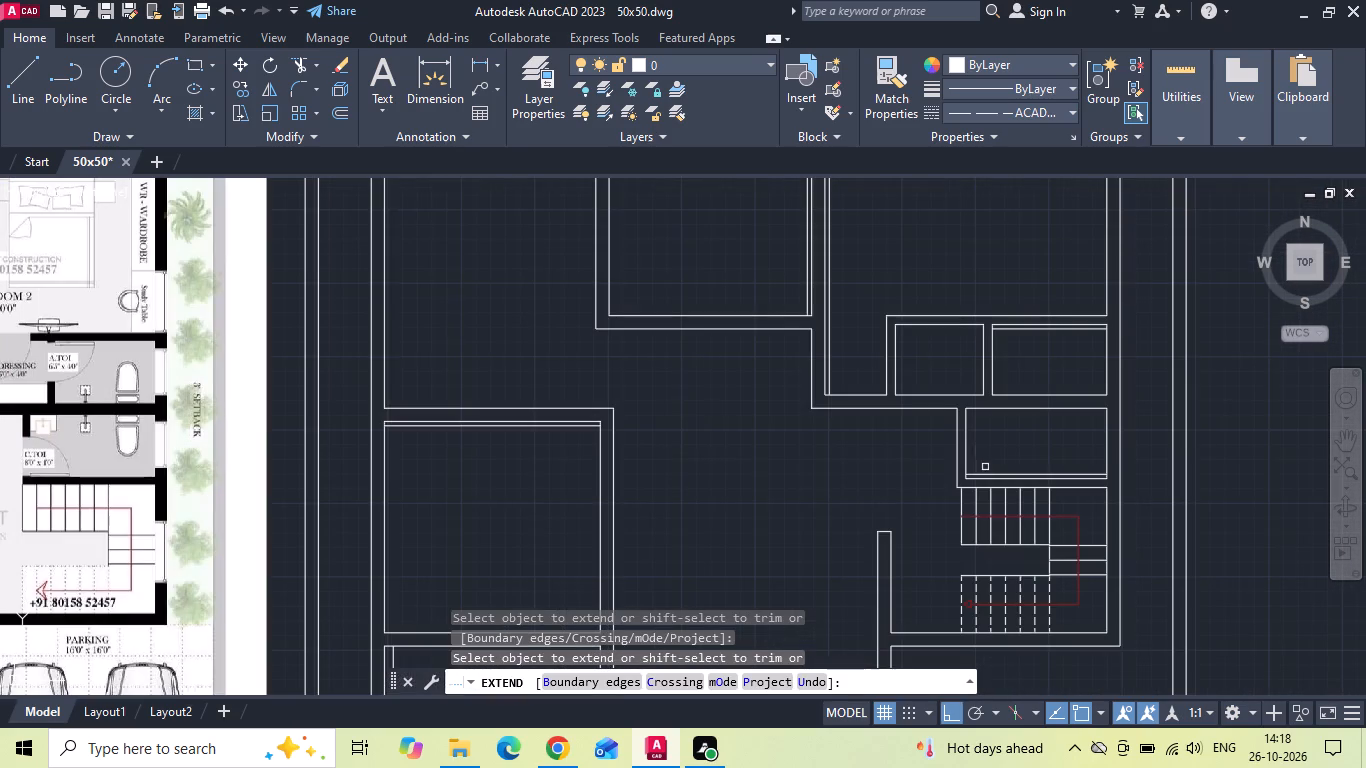
click(984, 474)
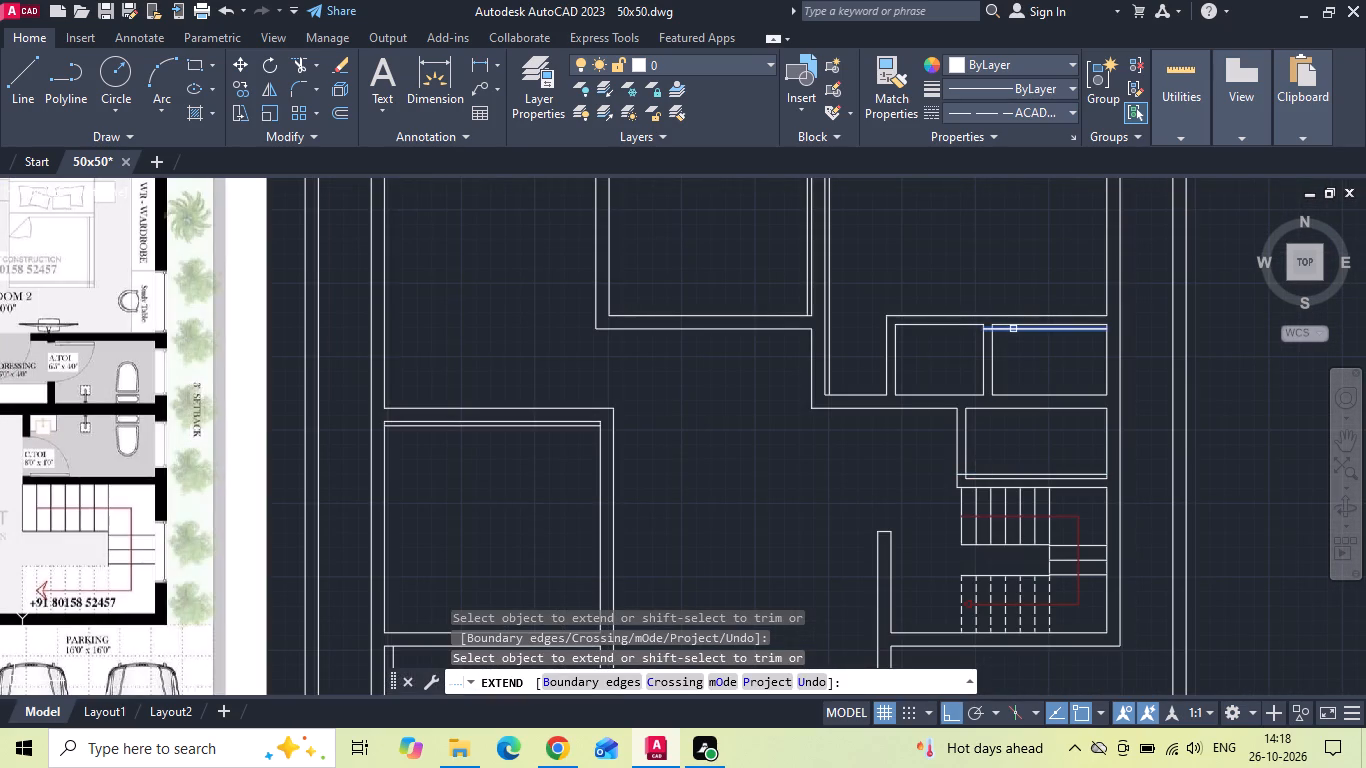
click(1013, 329)
Extend the offset lines in Bedroom 1, Bedroom 2 and Bedroom 3 across the adjoining wall thickness.
click(807, 299)
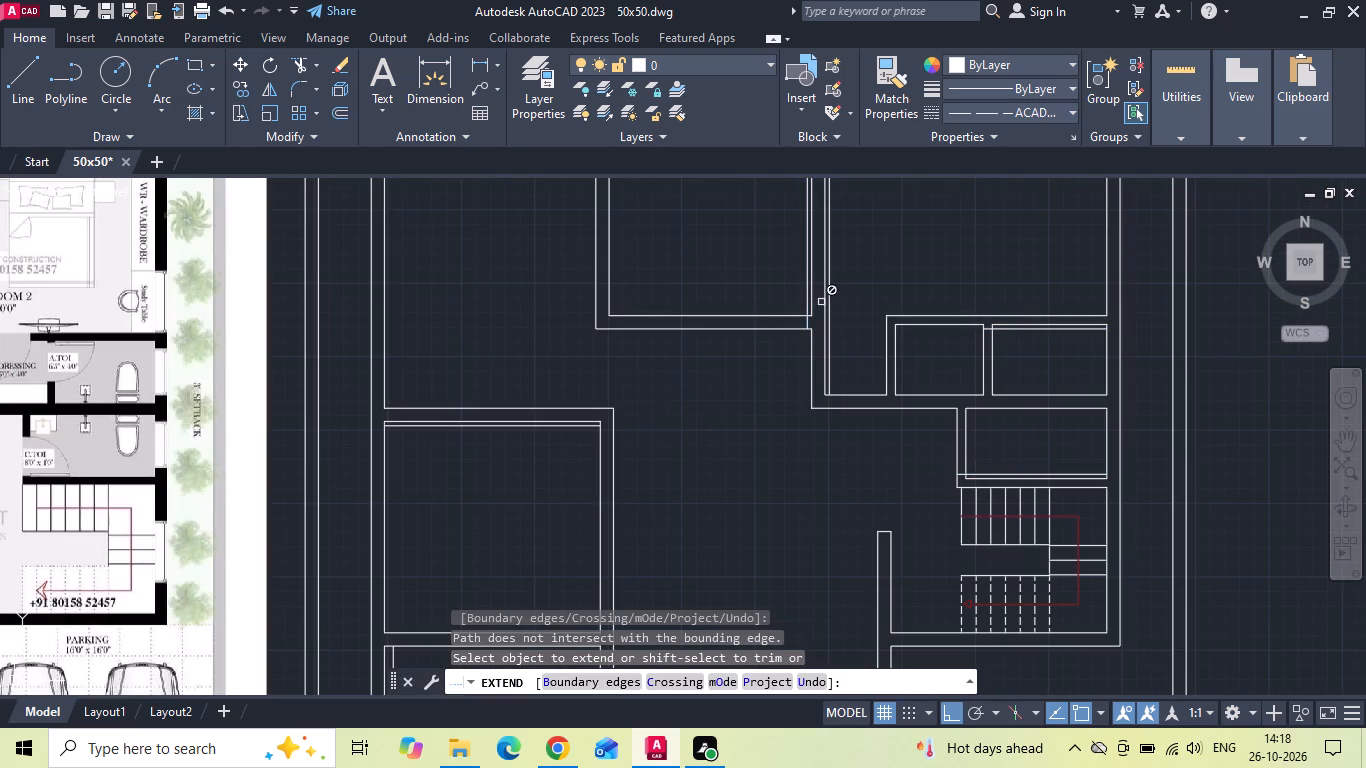
click(828, 325)
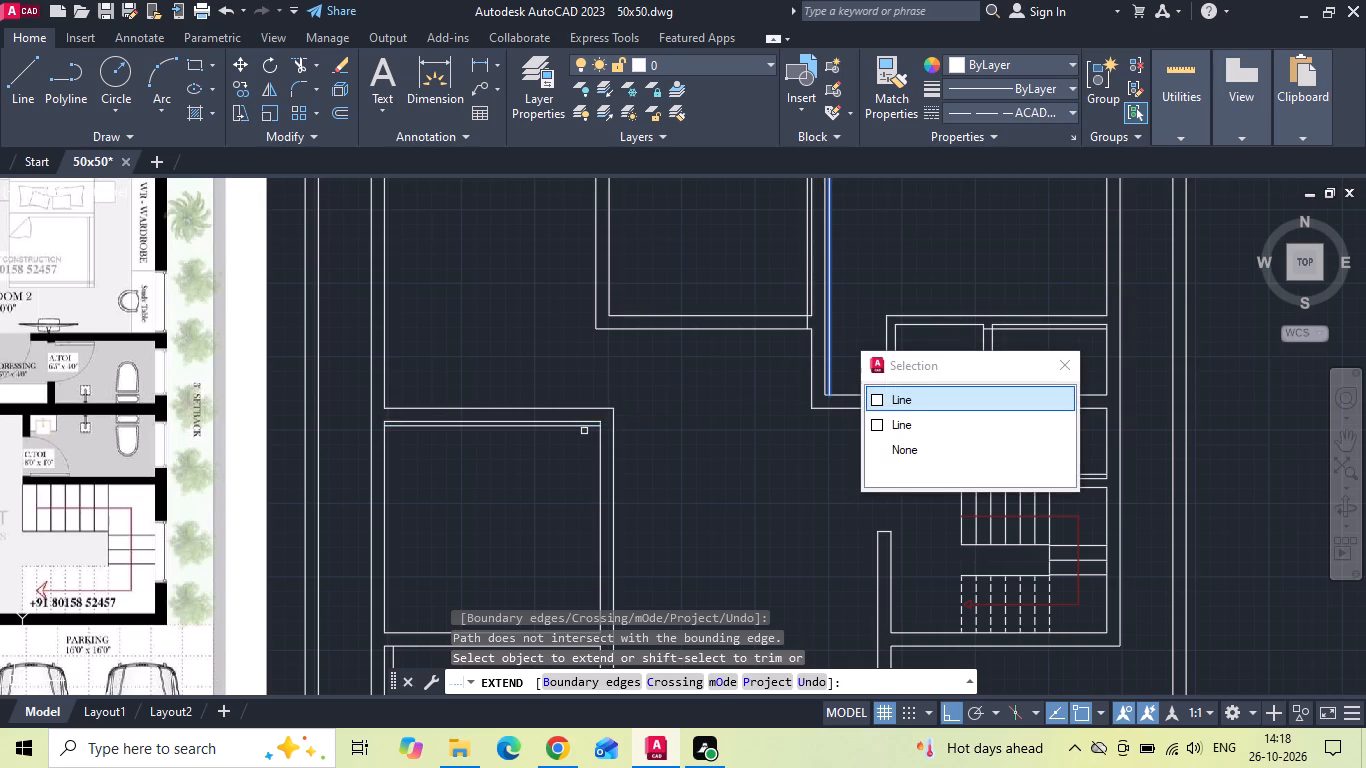
click(584, 431)
scroll(562, 431, up, 2)
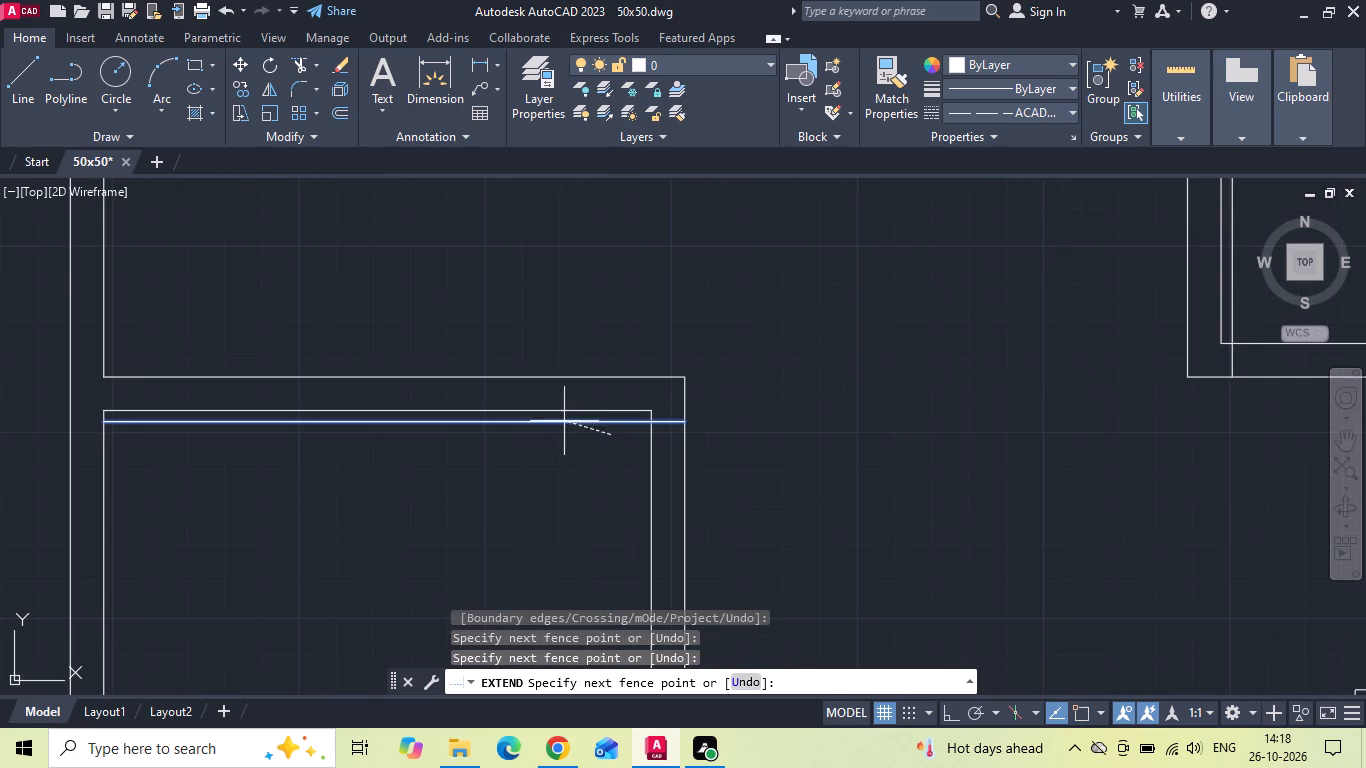
click(565, 416)
scroll(741, 337, down, 3)
middle_drag(682, 501, 675, 389)
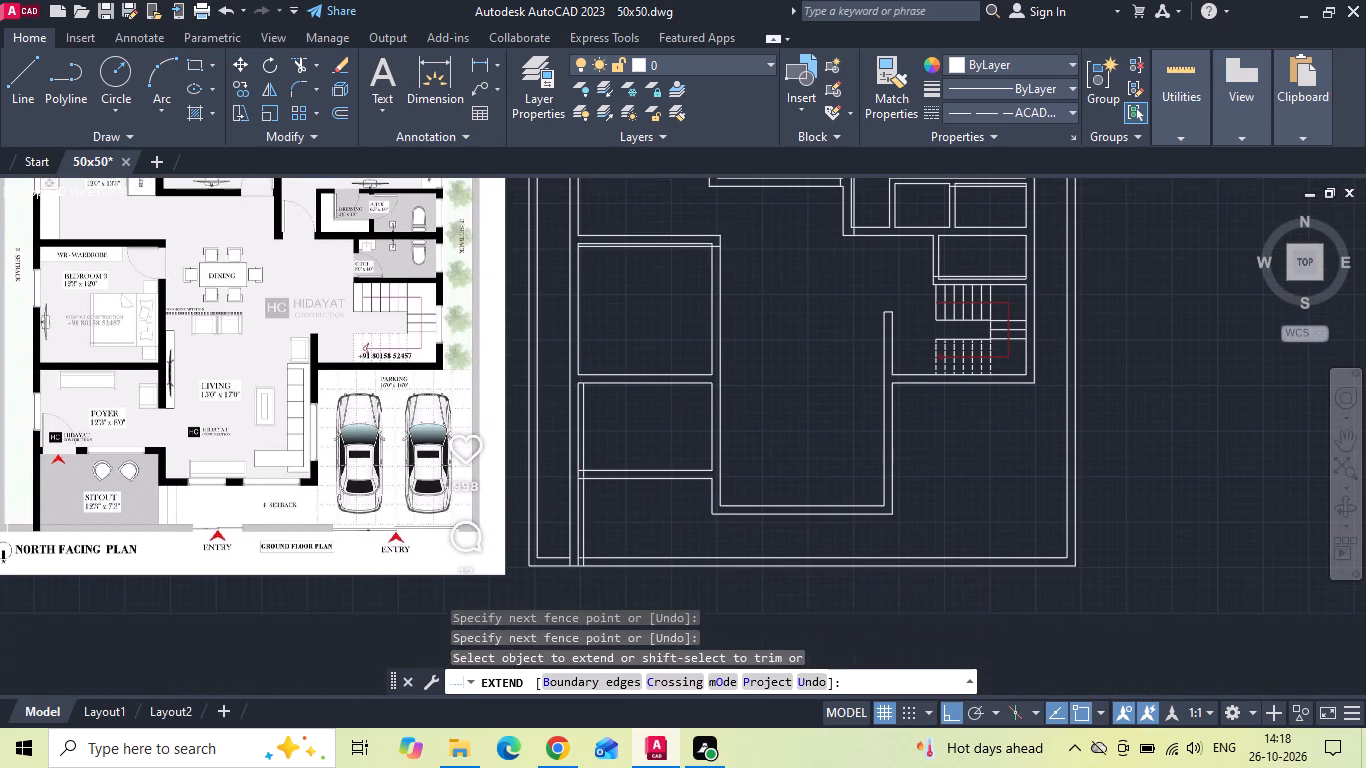
key(Escape)
text(tr)
key(Escape)
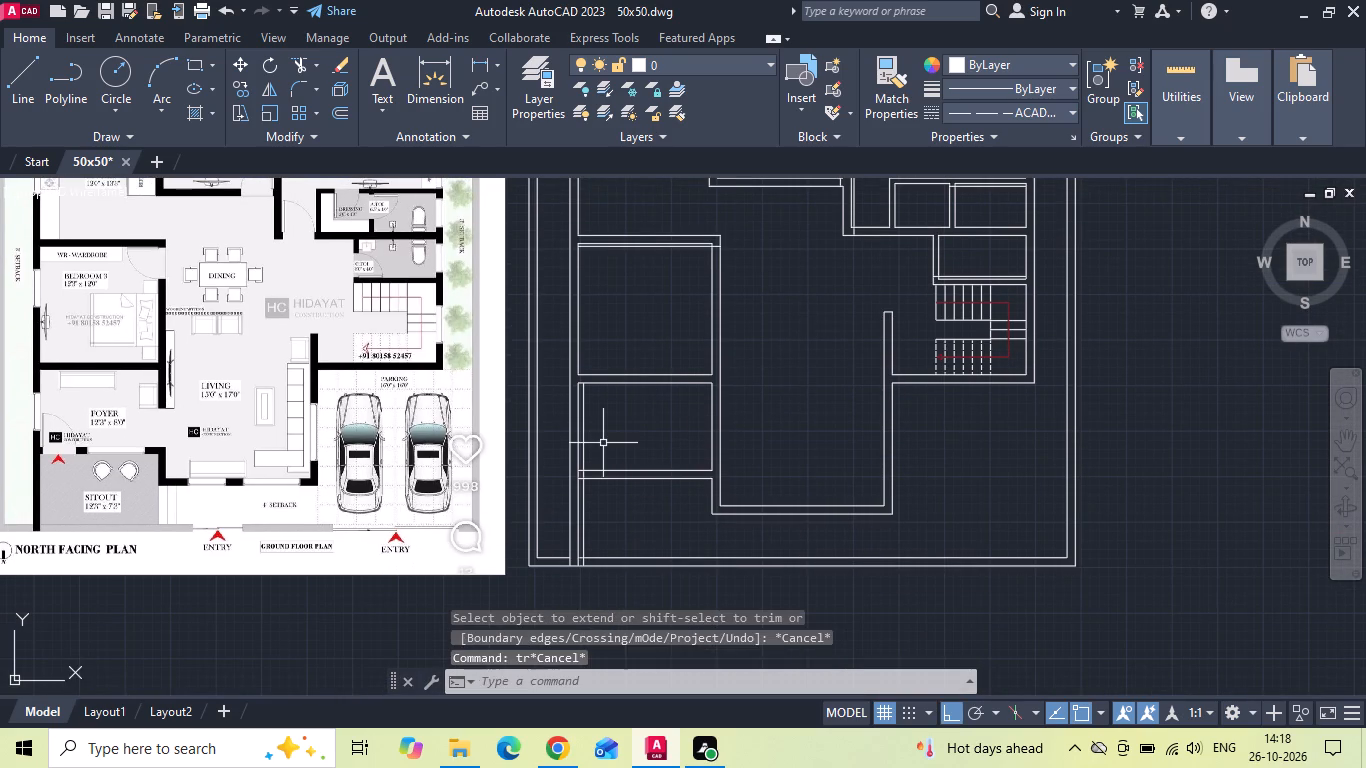
Offset the foyer's vertical door-jamb line 3'4" to the right to mark the entrance door width.
text(o 3)
key(apostrophe)
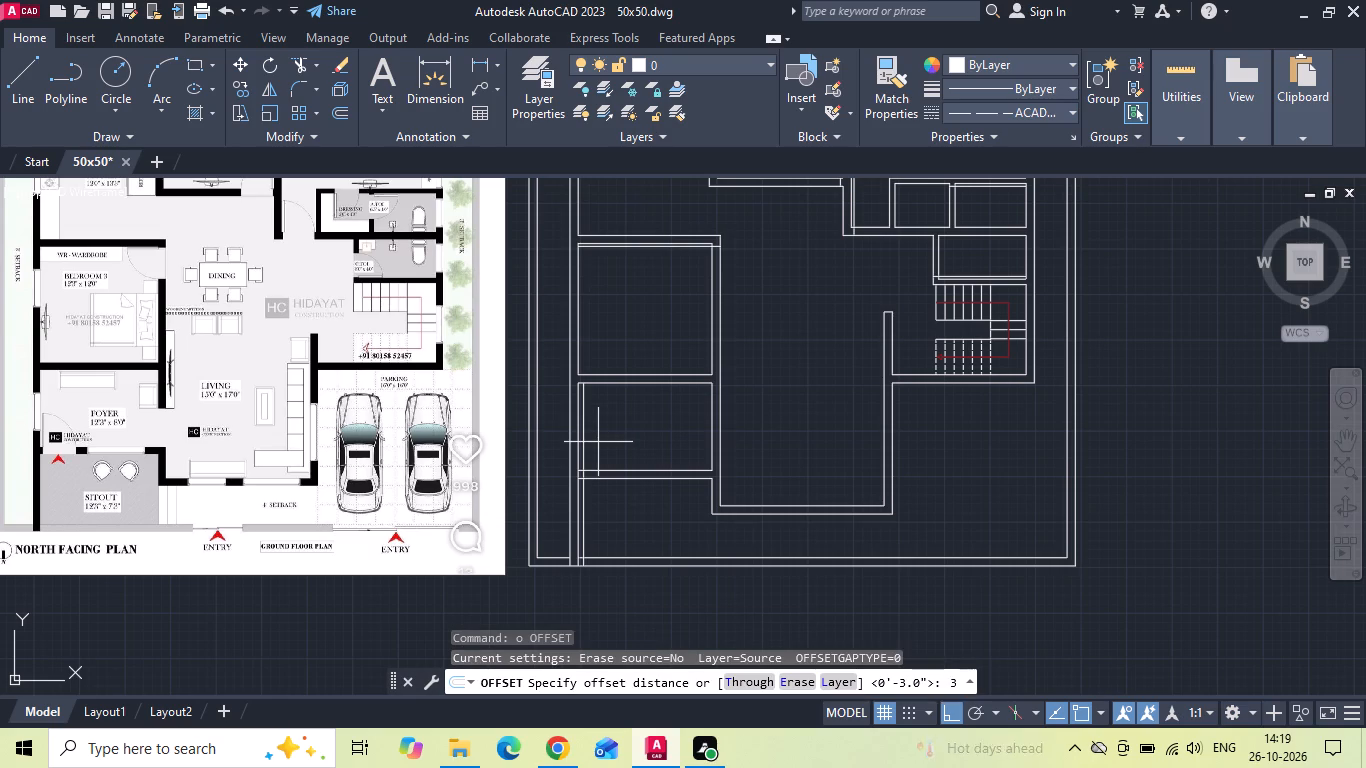
key(4)
key(space)
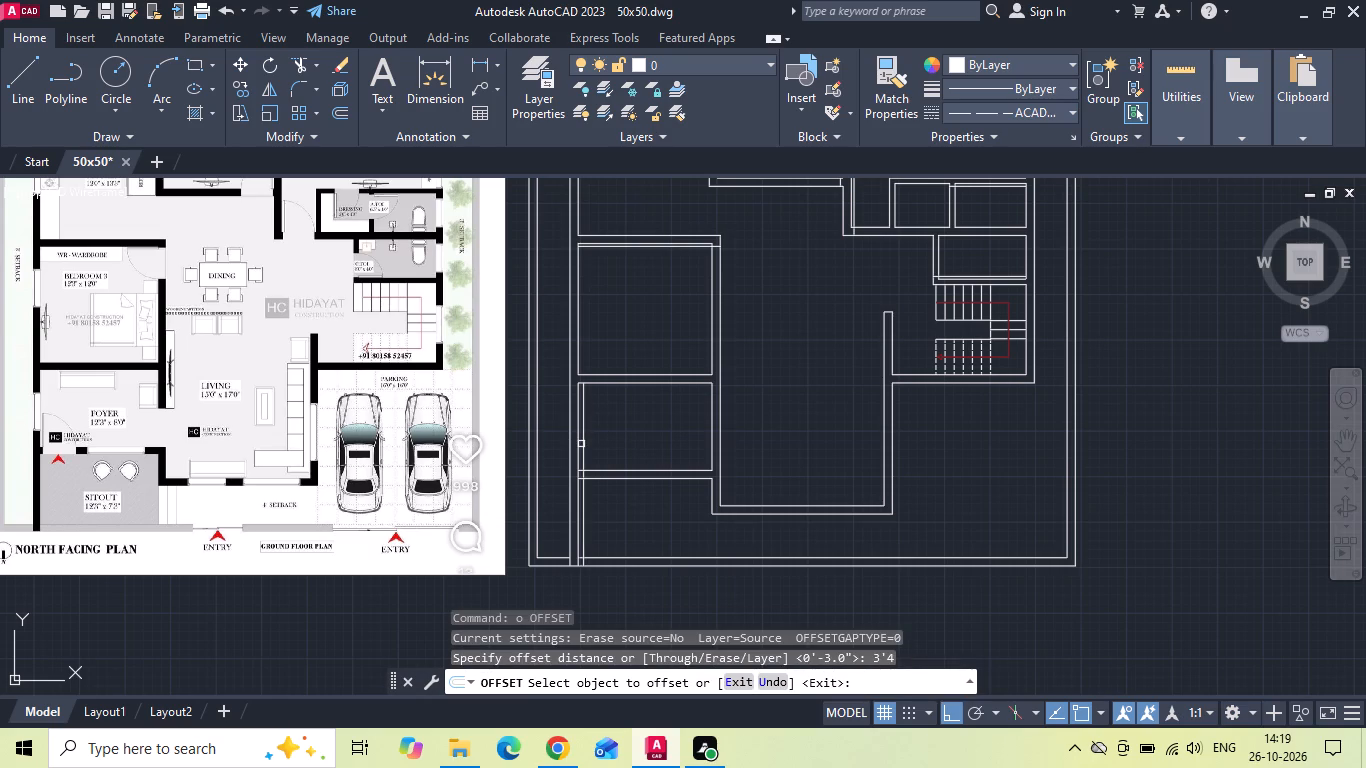
drag(584, 448, 610, 447)
click(647, 444)
key(Escape)
Offset the door-jamb lines of Bedroom 3, Bedroom 1 and Bedroom 2 by 3' to mark their door widths.
key(o)
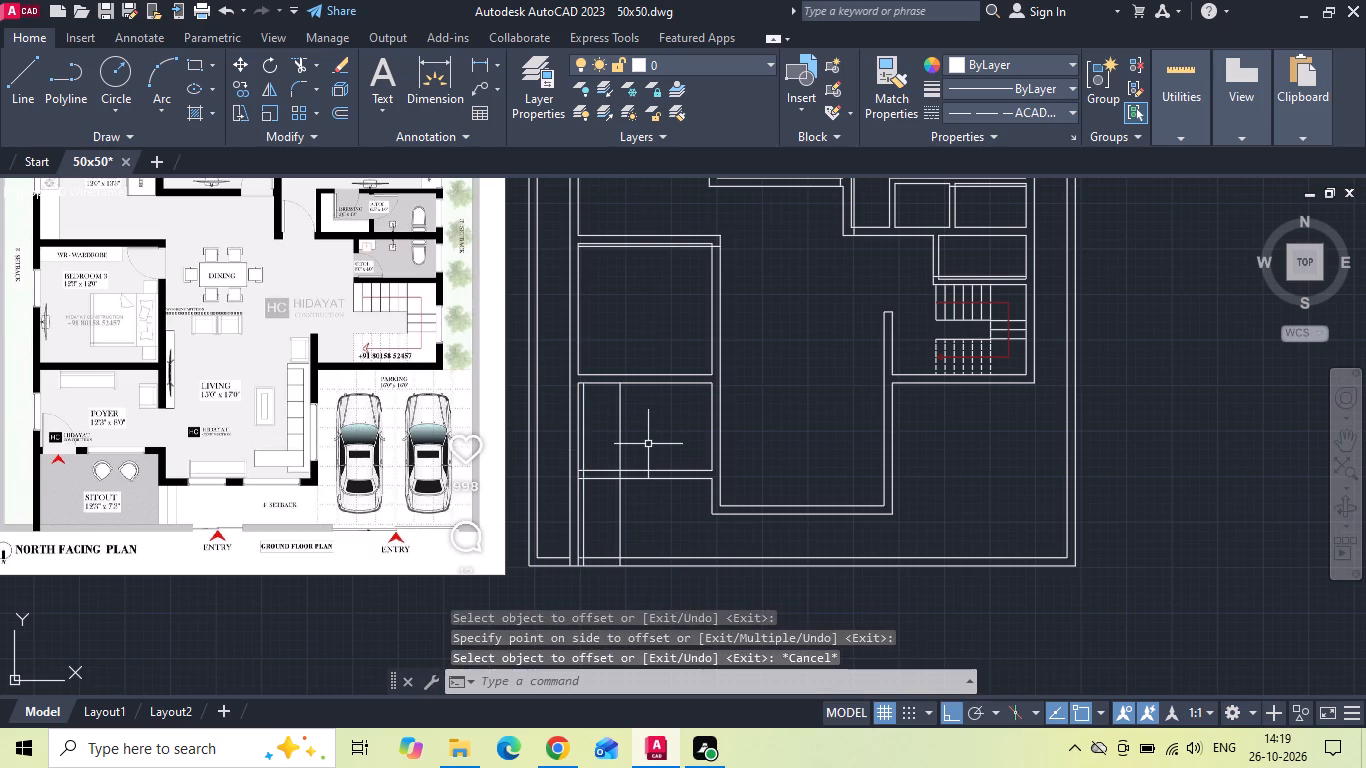
key(space)
text(3')
key(Return)
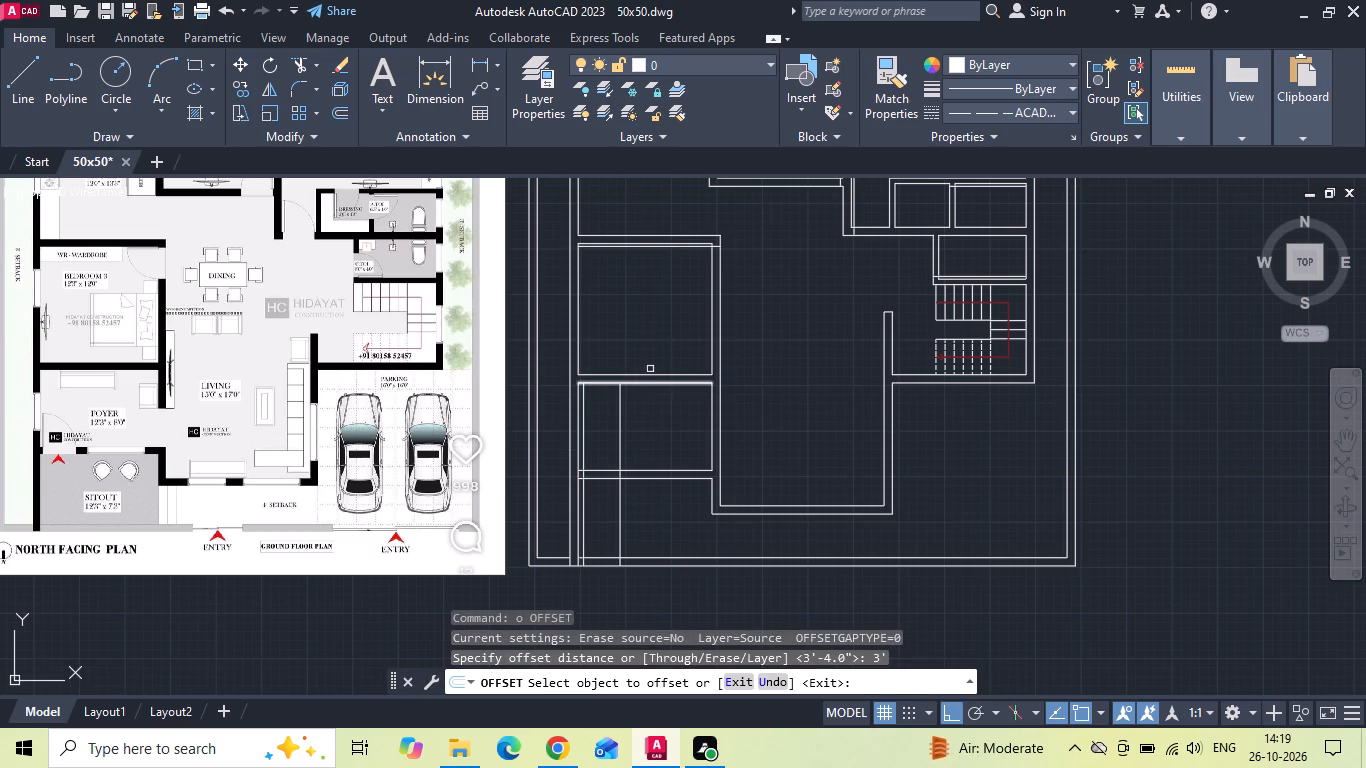
drag(695, 246, 693, 278)
click(682, 330)
middle_drag(783, 295, 770, 347)
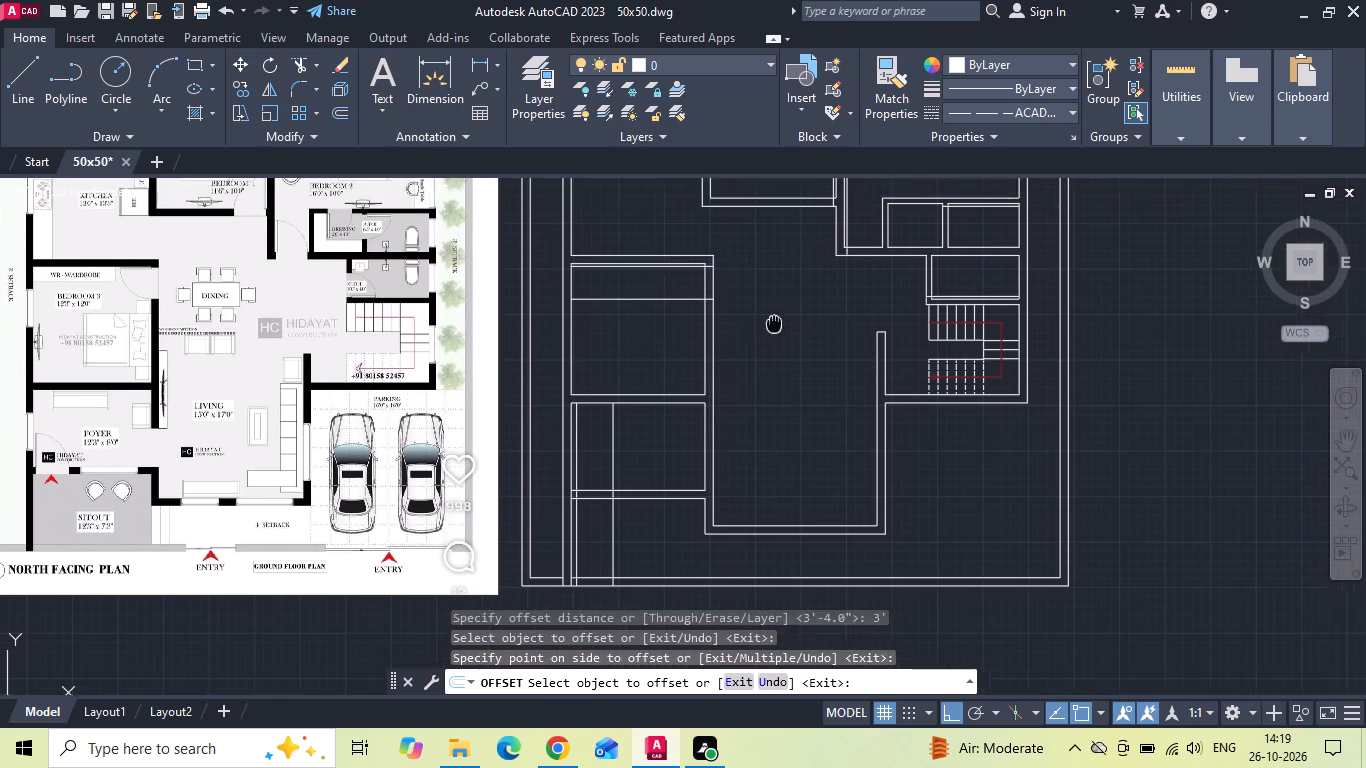
middle_drag(770, 347, 764, 400)
scroll(816, 254, up, 2)
drag(821, 256, 804, 267)
click(751, 288)
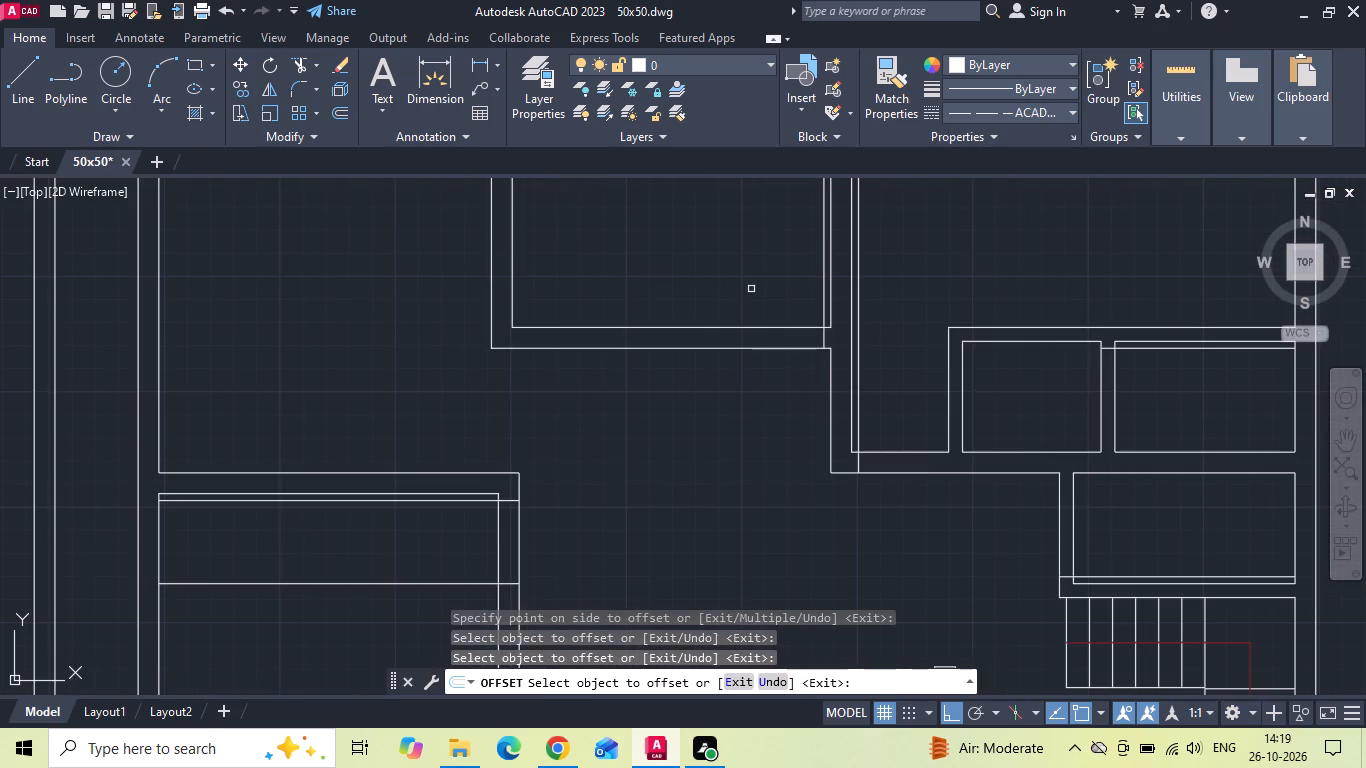
drag(825, 287, 816, 289)
click(738, 300)
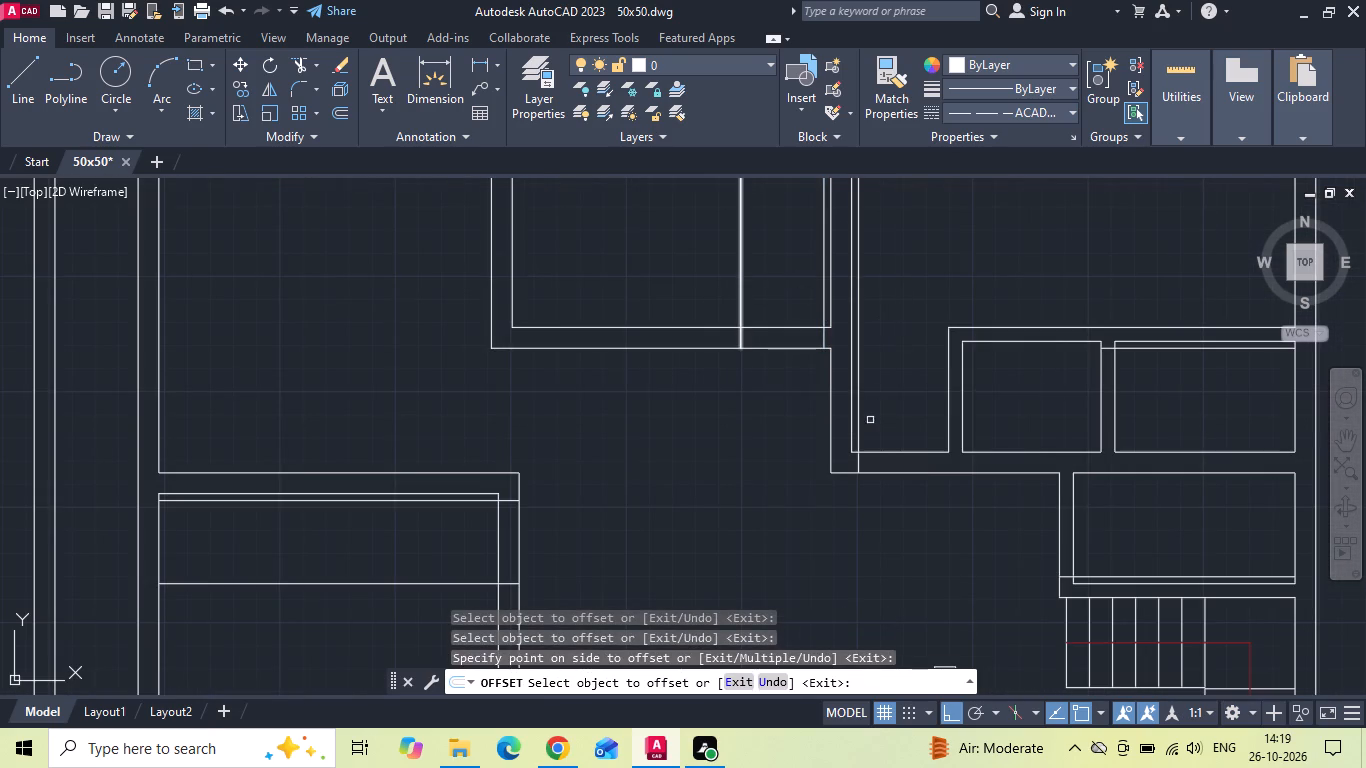
drag(859, 426, 891, 407)
click(930, 390)
key(Escape)
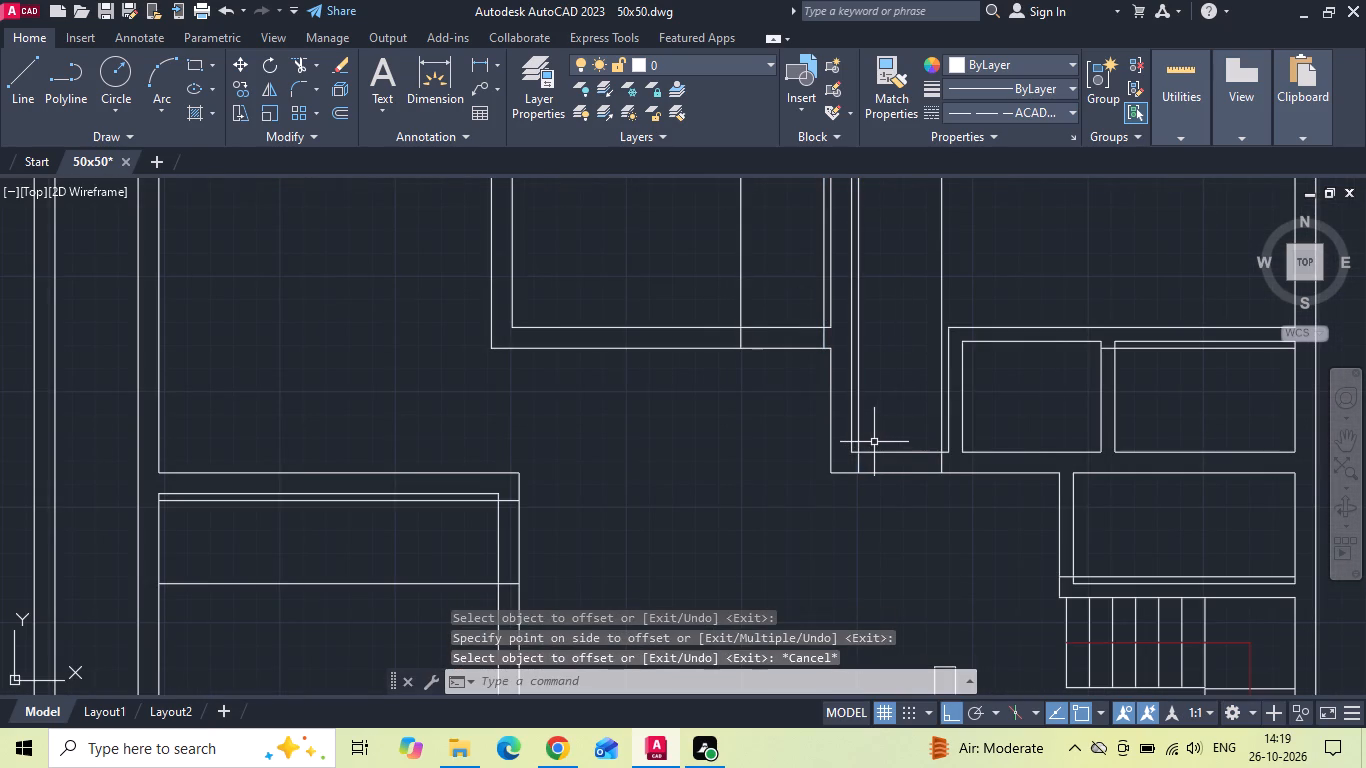
key(o)
key(Escape)
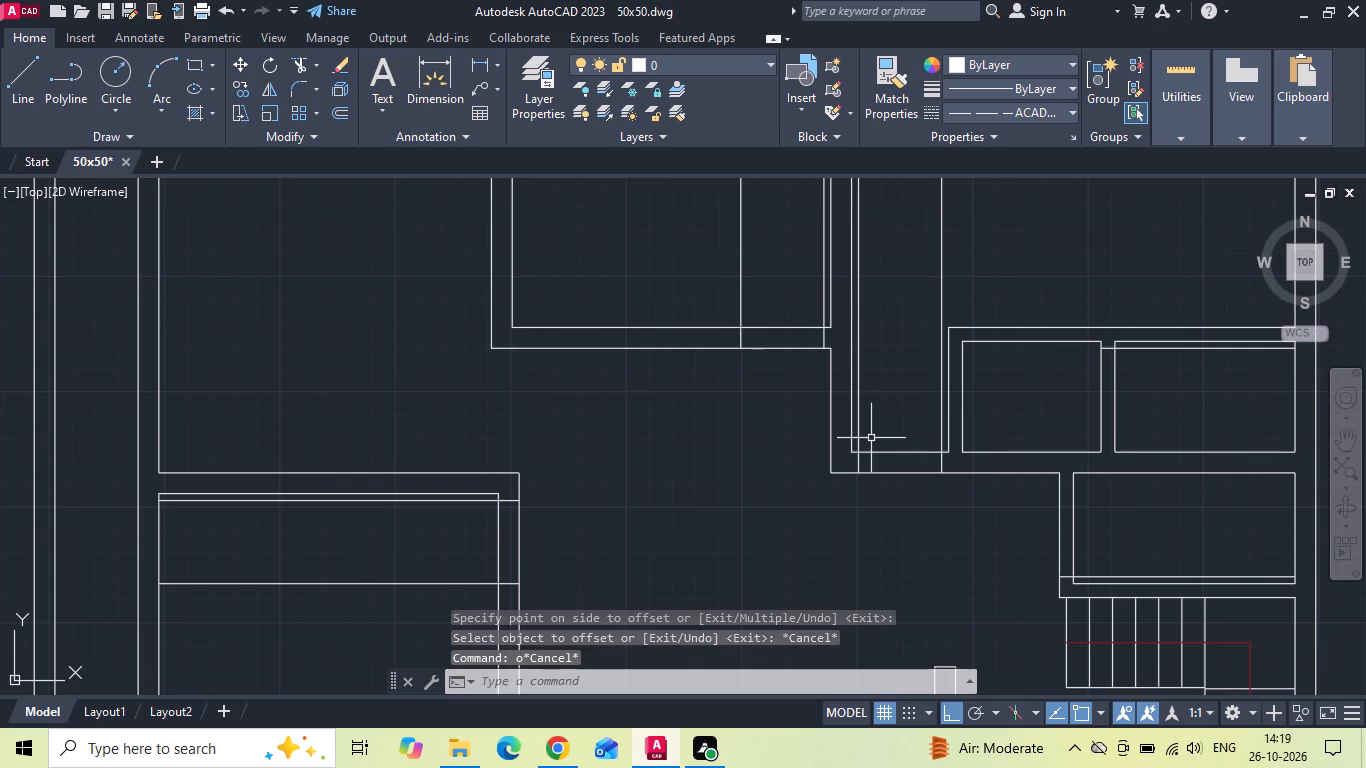
Trim the wall lines and excess jamb lines at Bedroom 2's entrance to cut its door opening.
text(tr)
key(space)
key(space)
scroll(935, 486, up, 2)
drag(909, 504, 862, 364)
click(956, 382)
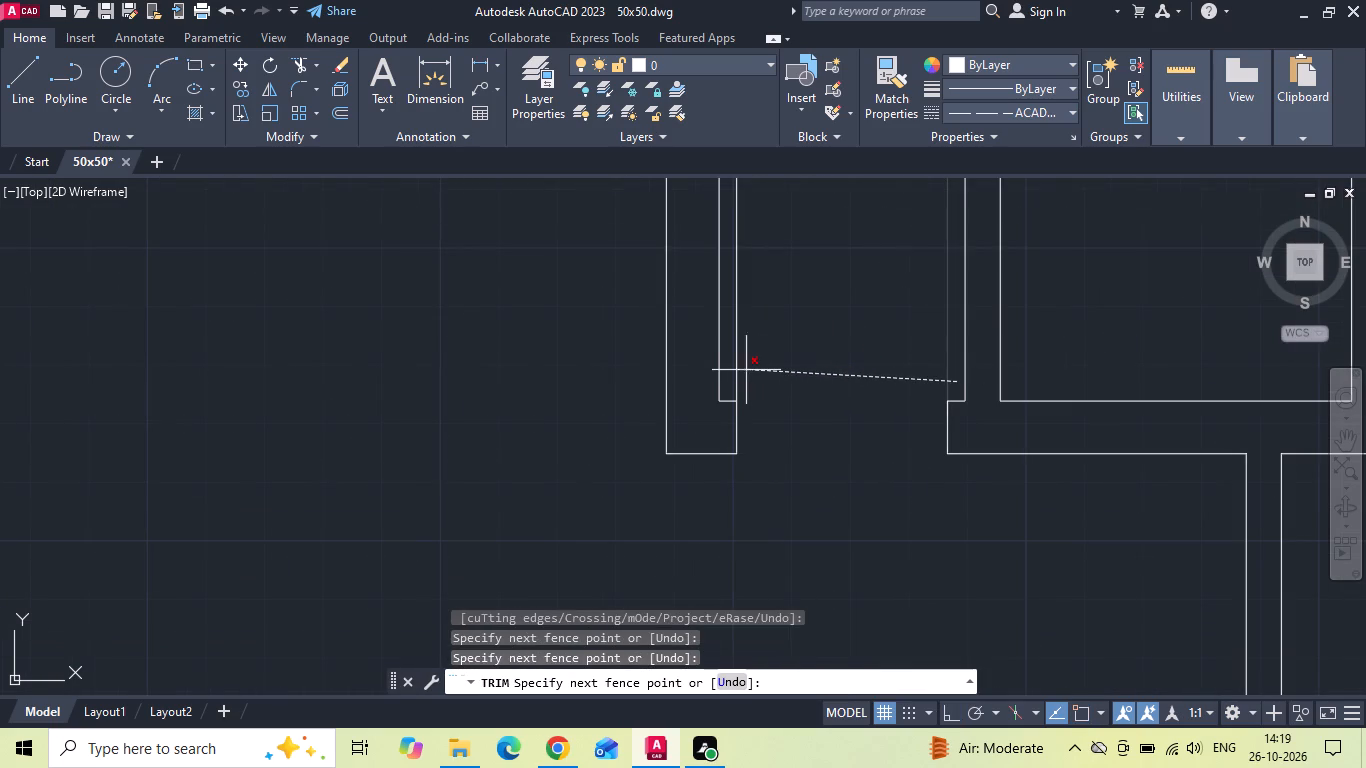
click(736, 360)
scroll(782, 502, down, 2)
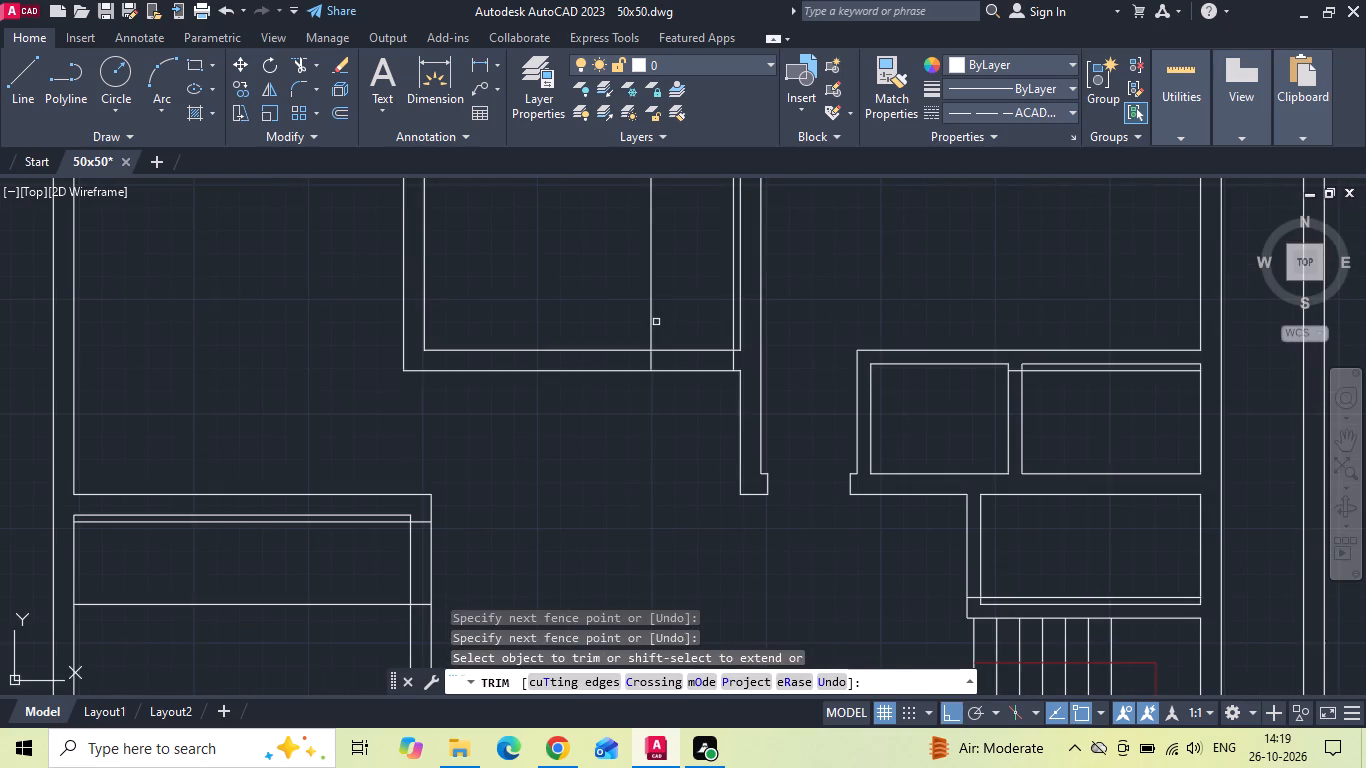
Trim the excess jamb lines and the lower wall segments of Bedroom 1 to cut its door opening.
scroll(725, 326, up, 1)
click(739, 346)
drag(672, 333, 552, 322)
drag(620, 336, 635, 366)
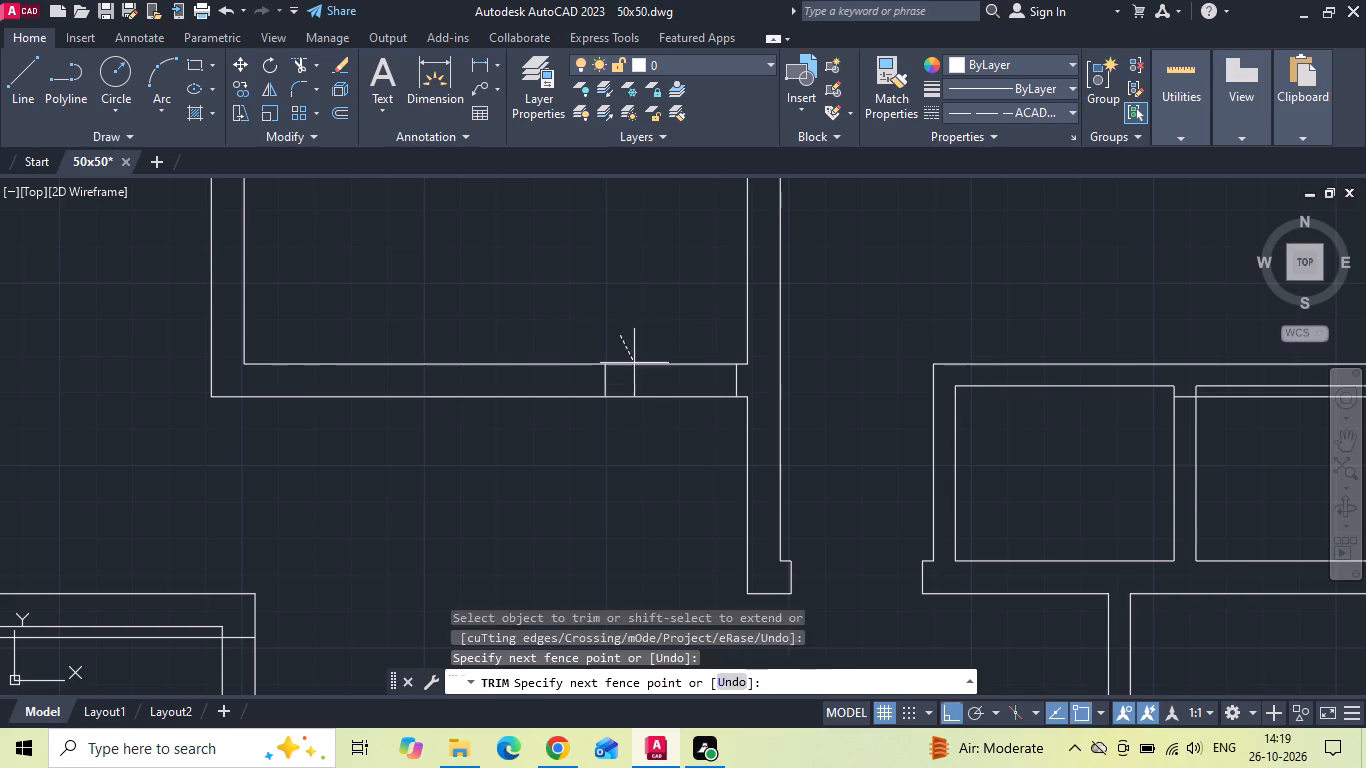
drag(635, 366, 635, 462)
Trim the excess jamb lines and the right wall segments of Bedroom 3 to cut its door opening.
scroll(727, 303, down, 3)
scroll(562, 433, up, 1)
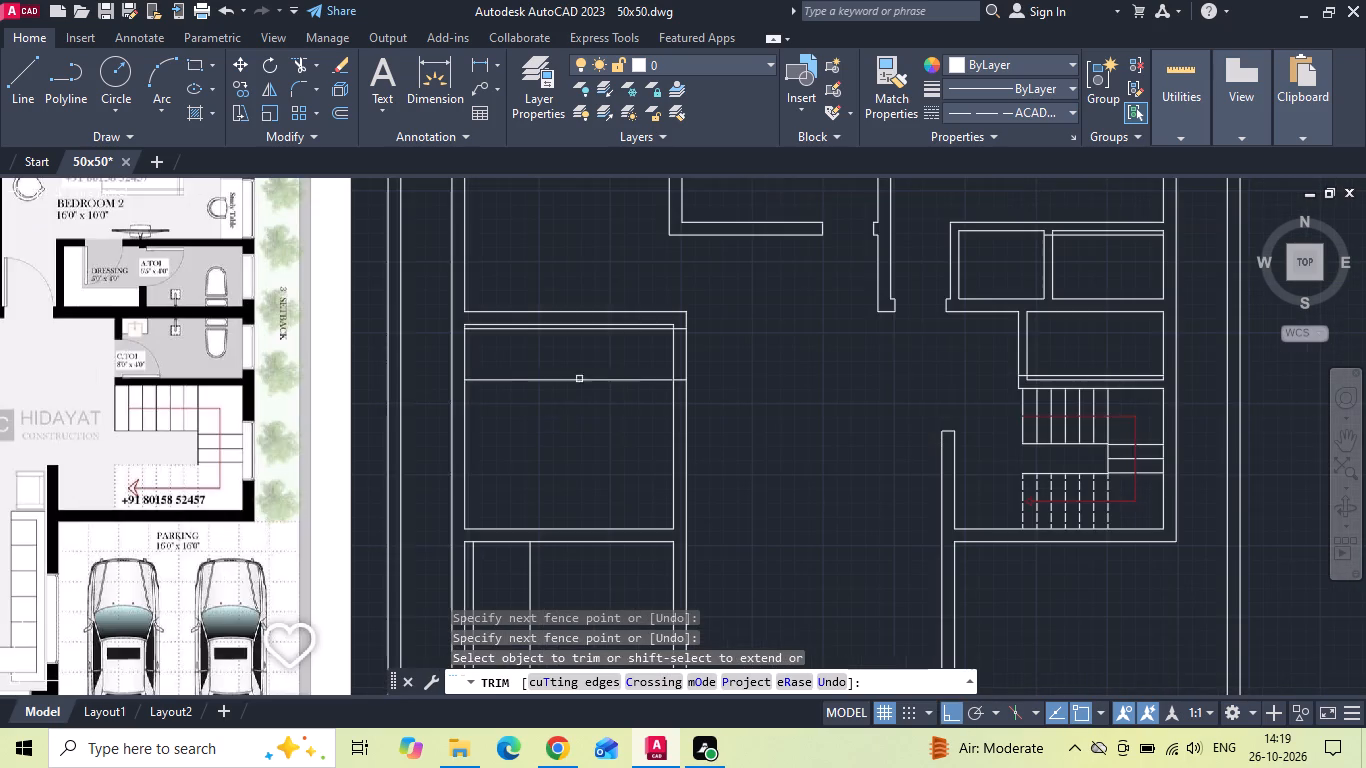
scroll(680, 339, up, 3)
drag(726, 384, 448, 432)
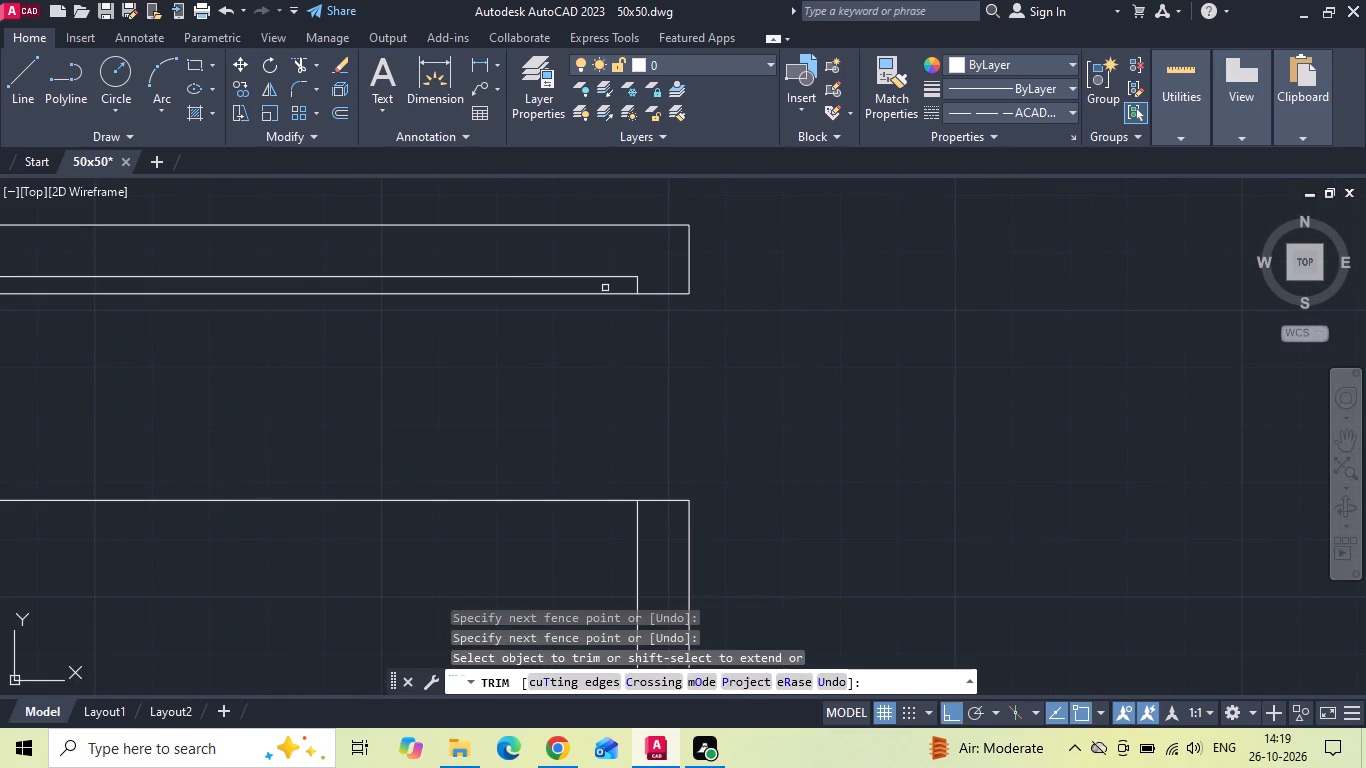
drag(605, 288, 579, 530)
scroll(792, 371, down, 4)
Trim the excess jamb lines and wall segments between the foyer and sitout to cut the entrance door opening.
middle_drag(795, 387, 795, 333)
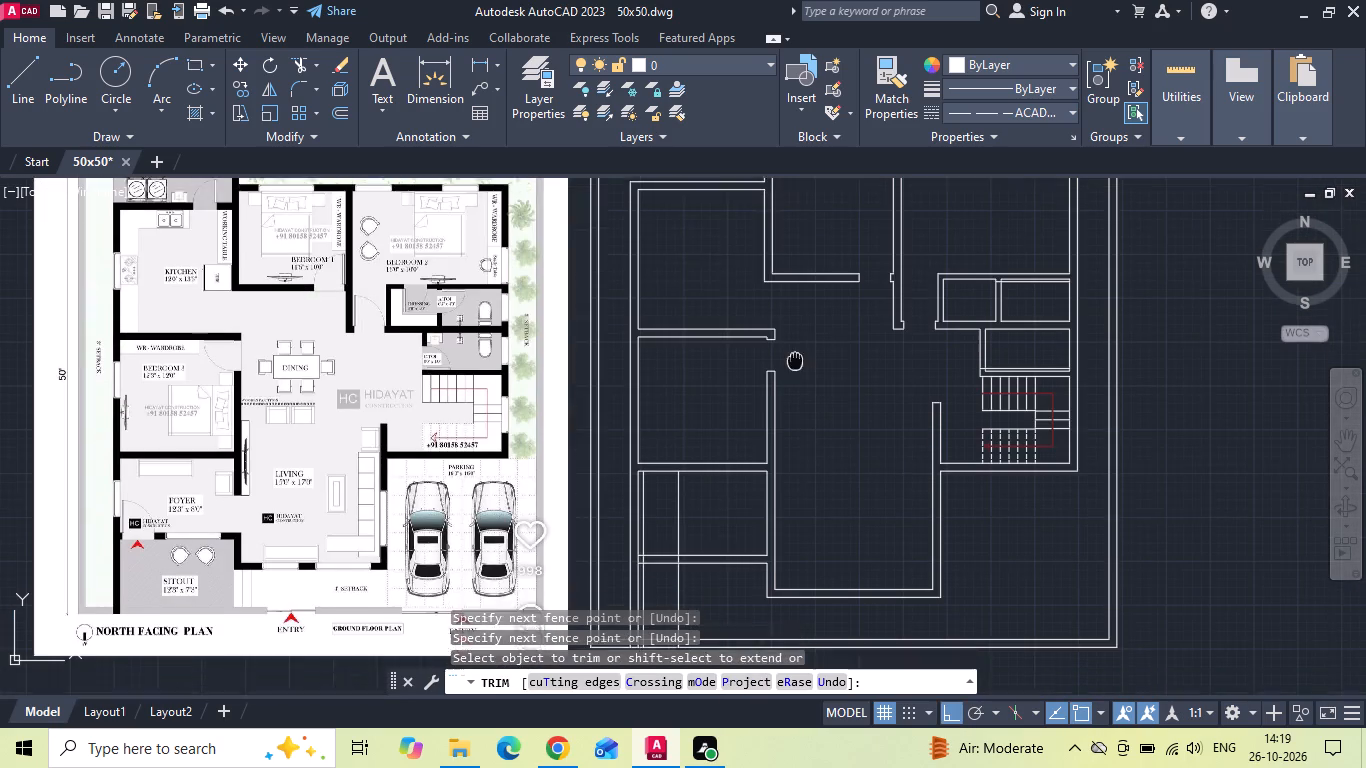
middle_drag(795, 333, 795, 300)
scroll(658, 543, up, 2)
scroll(626, 451, up, 1)
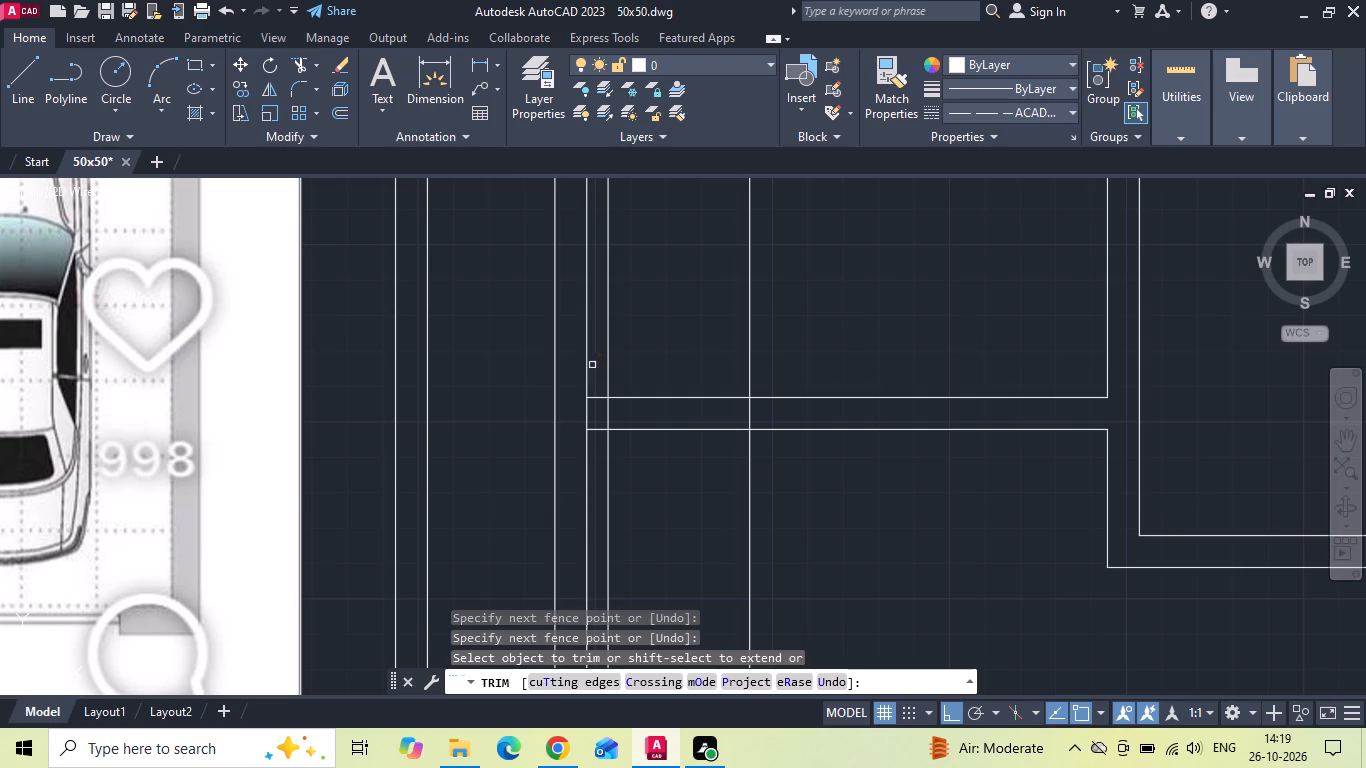
drag(603, 362, 759, 362)
drag(756, 490, 638, 509)
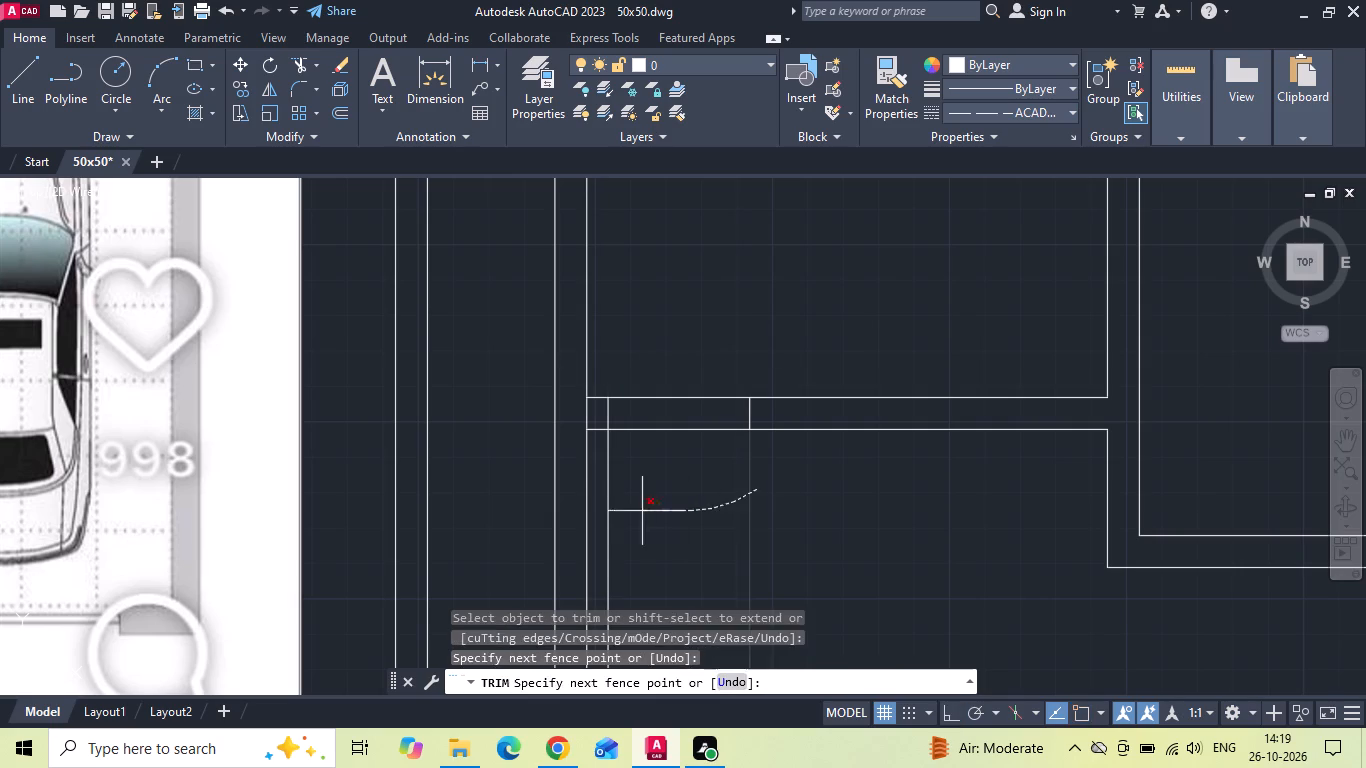
drag(638, 509, 637, 509)
drag(604, 479, 615, 464)
click(624, 451)
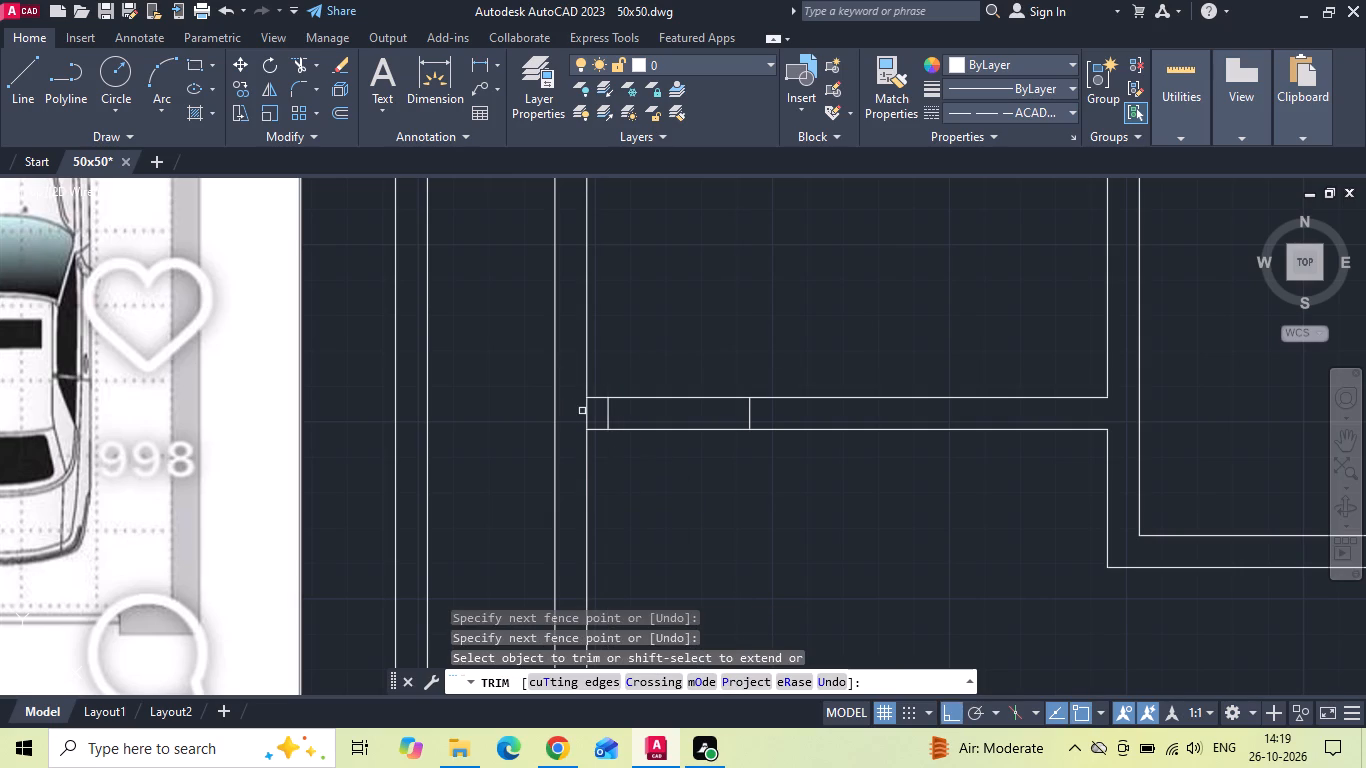
click(587, 414)
drag(655, 381, 659, 499)
scroll(679, 480, down, 3)
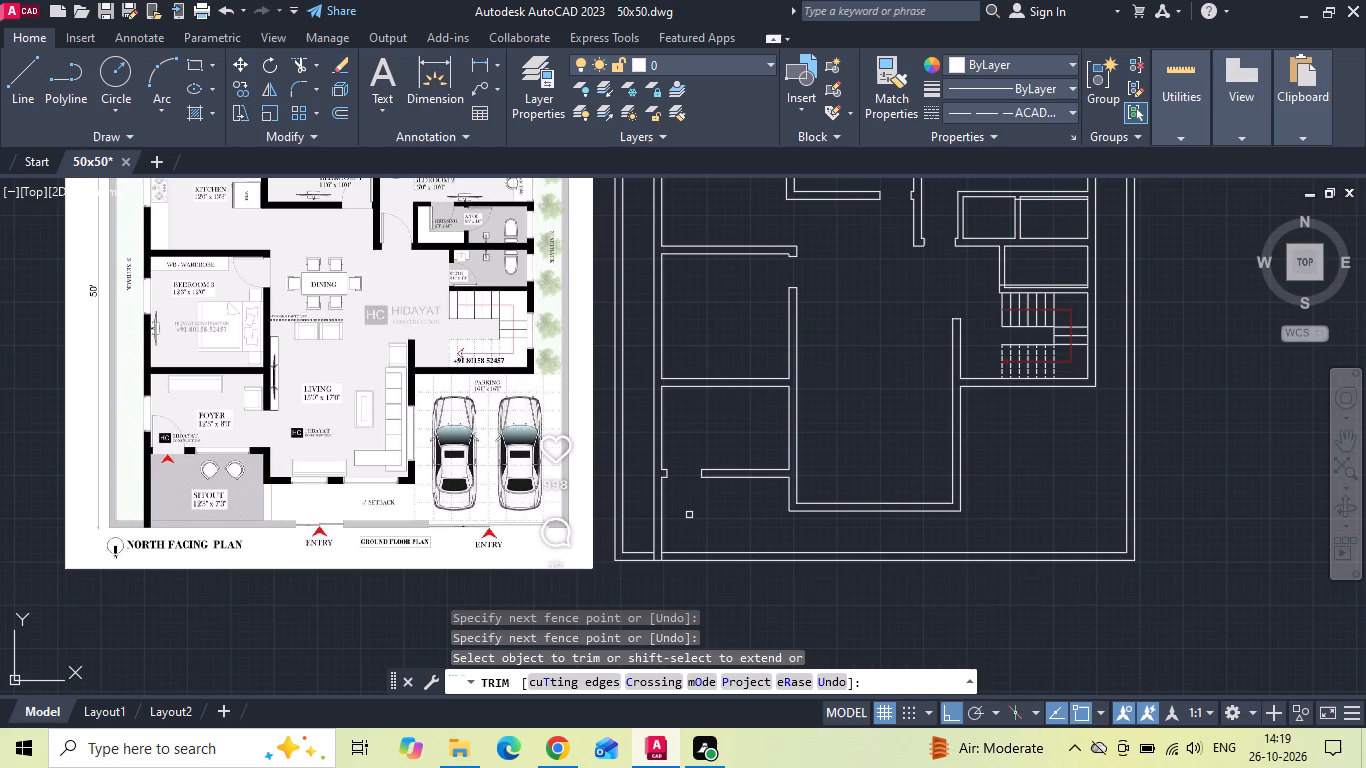
key(Escape)
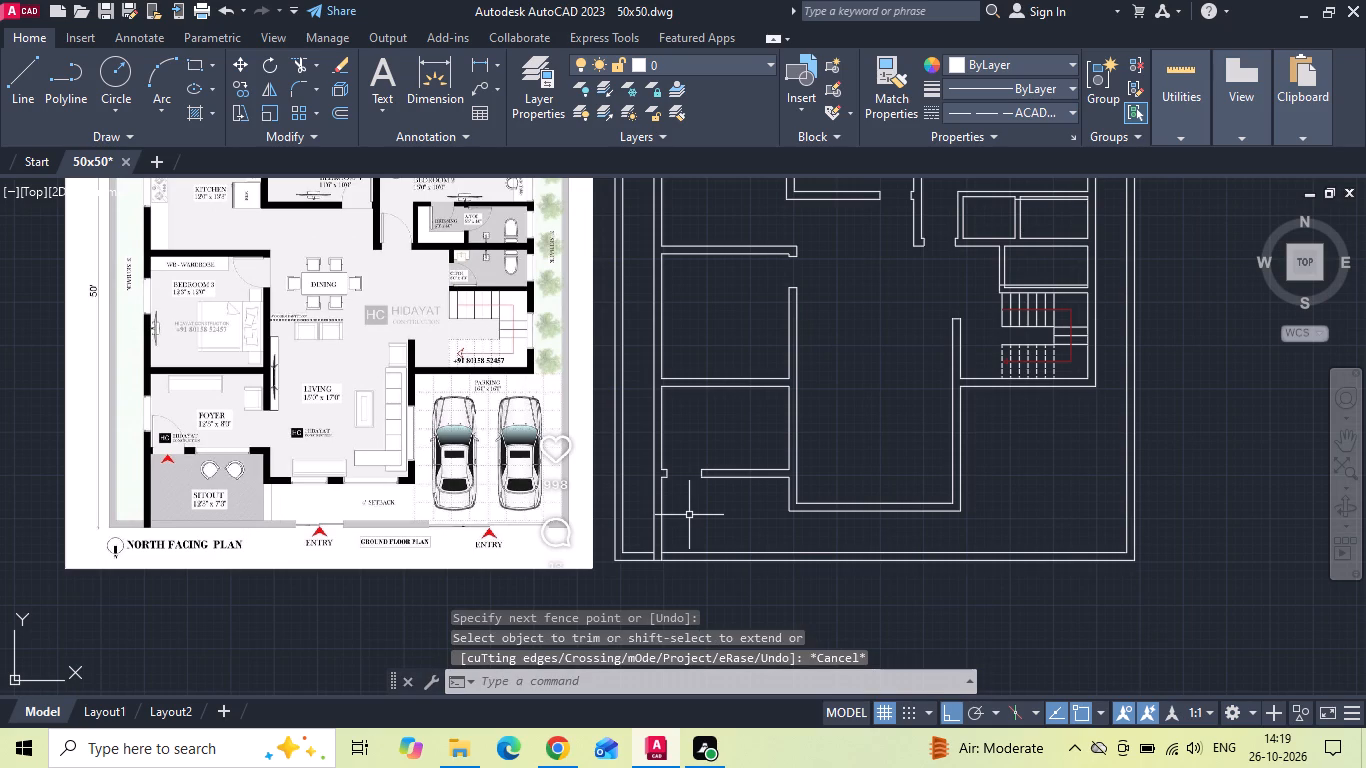
Offset the kitchen's right inner wall line 18 inches into the kitchen.
scroll(424, 211, up, 4)
middle_drag(416, 235, 331, 406)
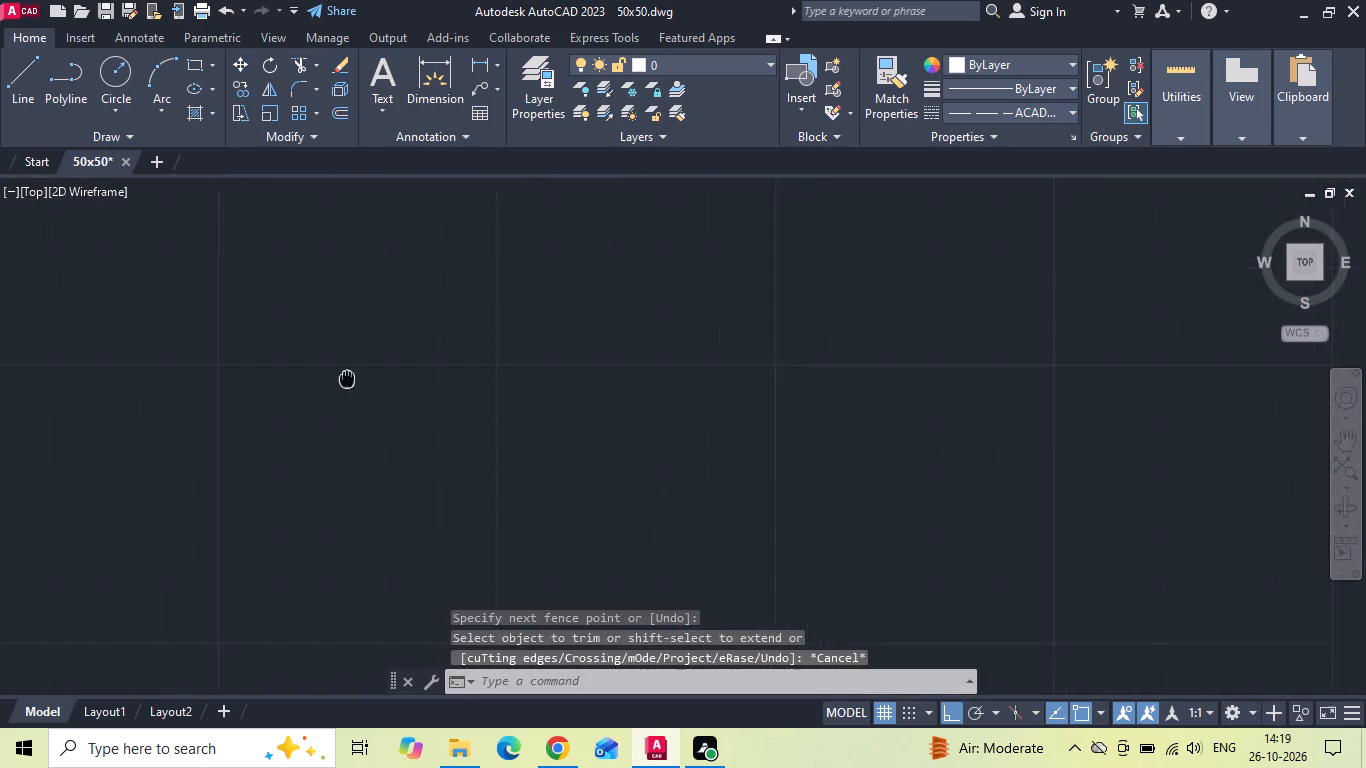
middle_drag(331, 406, 319, 427)
scroll(289, 483, down, 3)
middle_drag(929, 382, 814, 354)
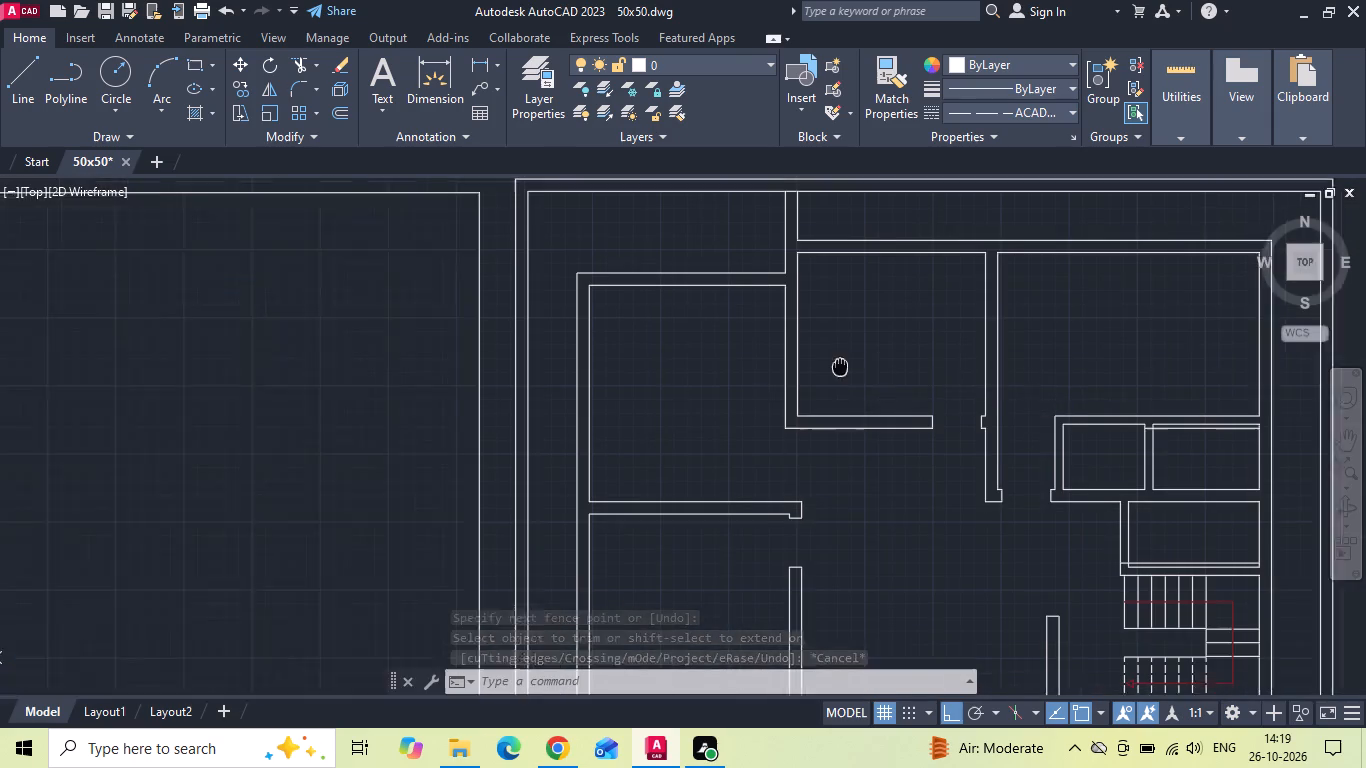
middle_drag(814, 354, 800, 345)
middle_drag(456, 409, 843, 381)
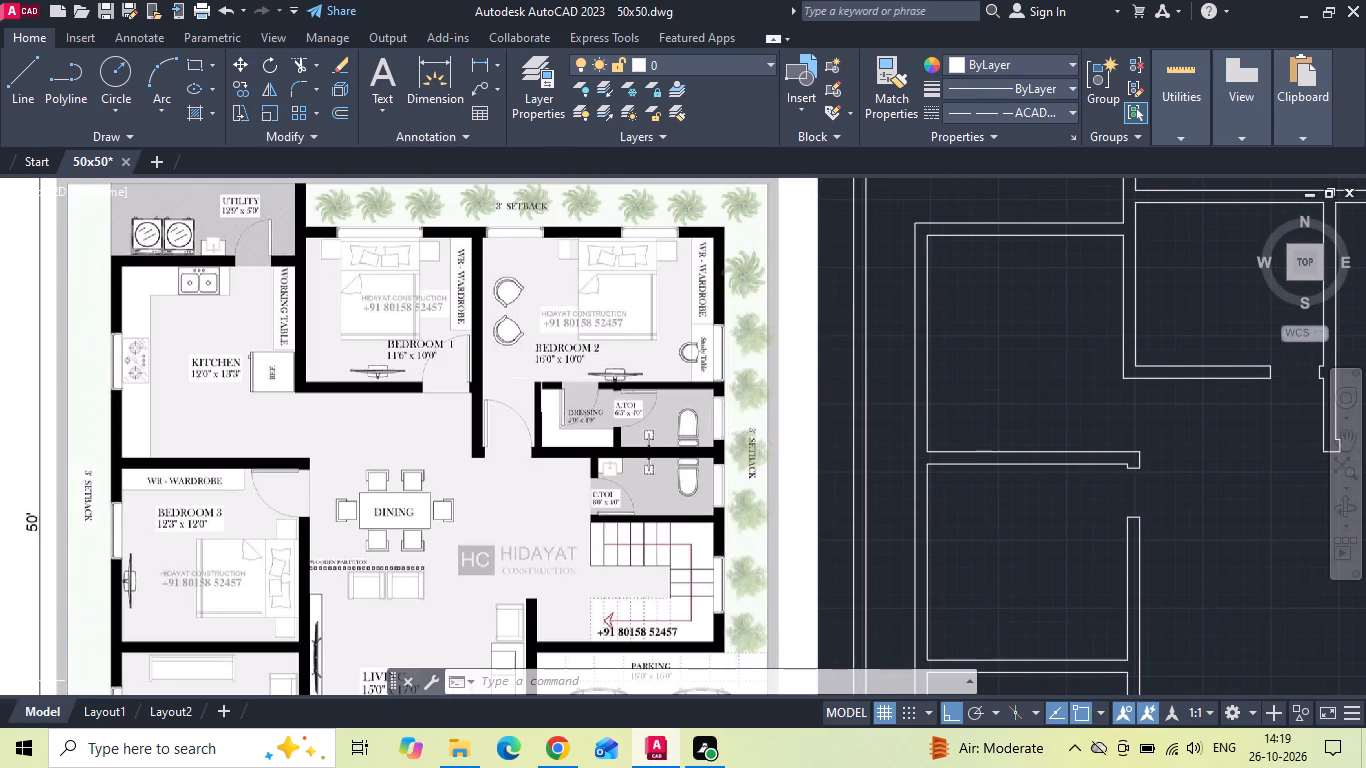
middle_drag(1063, 306, 755, 361)
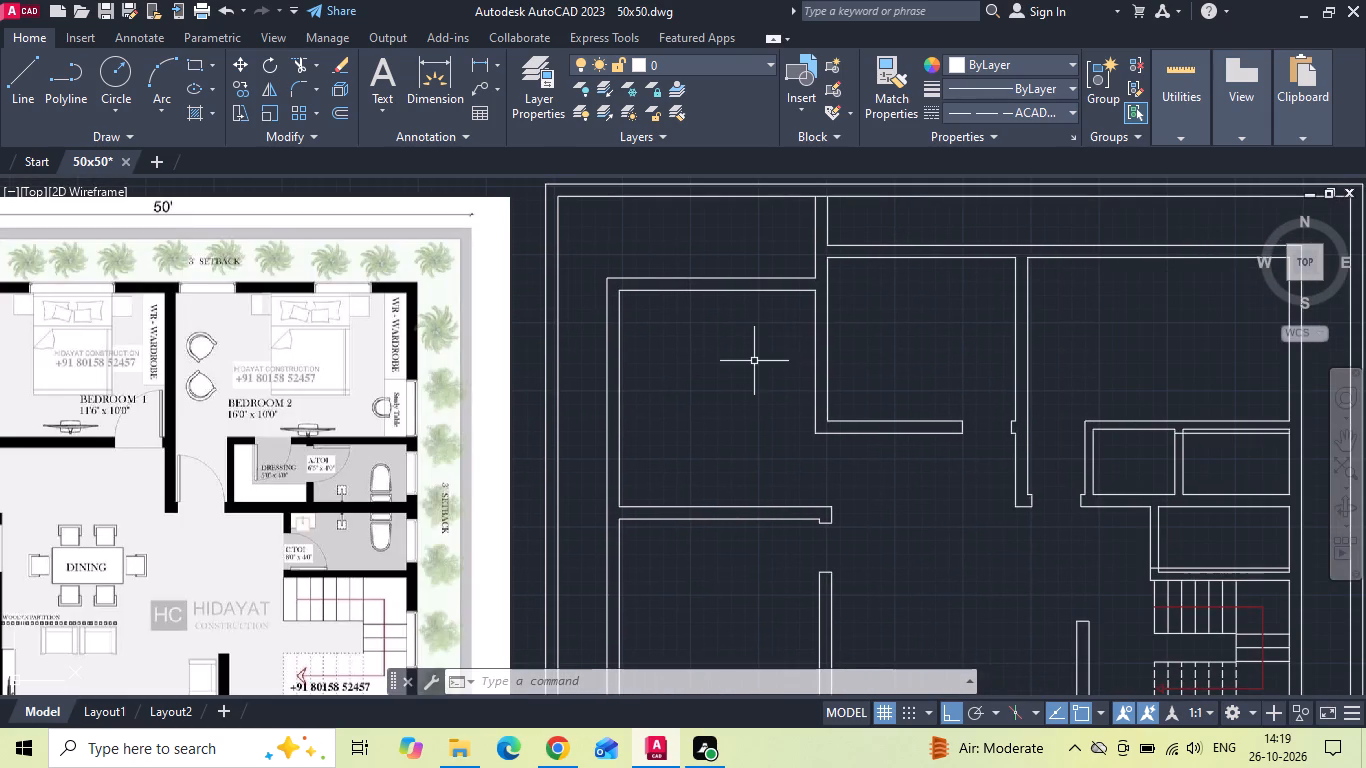
text(o)
key(space)
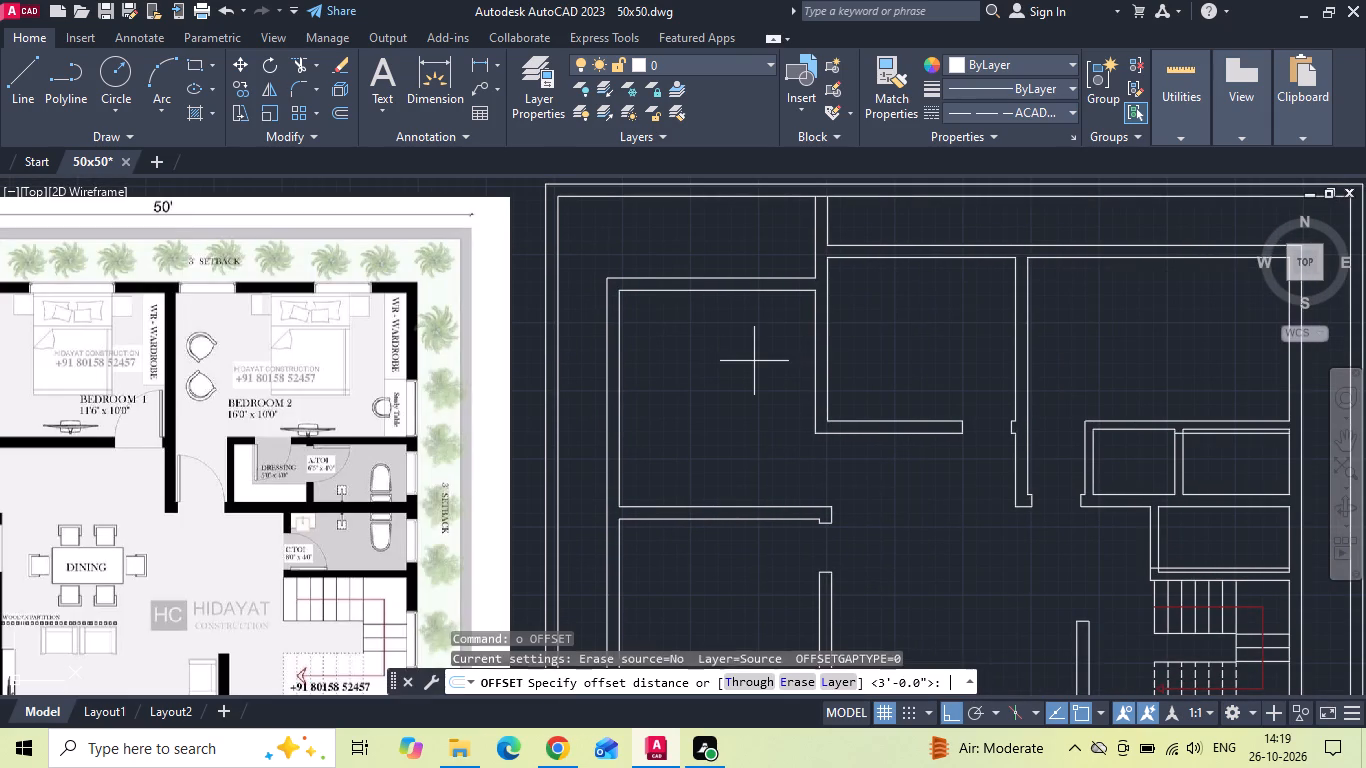
key(1)
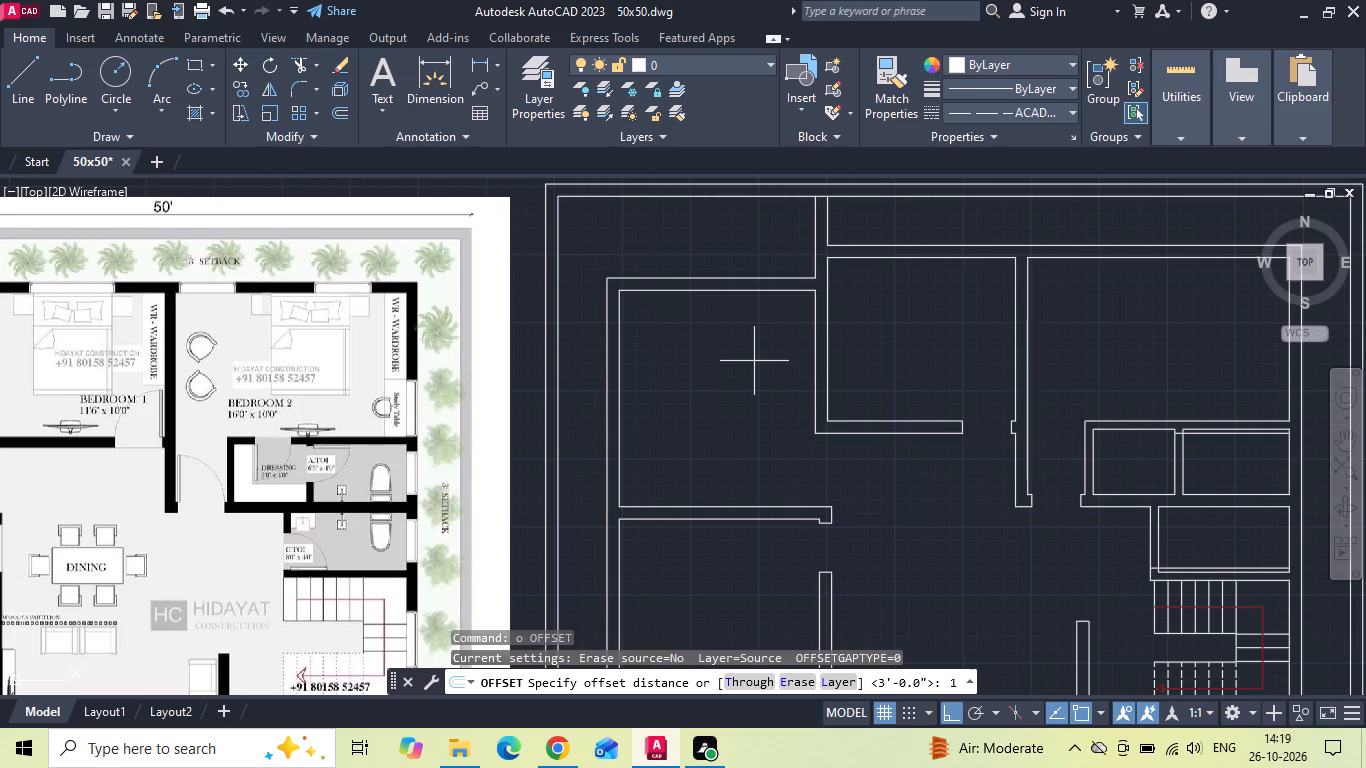
text(8)
key(space)
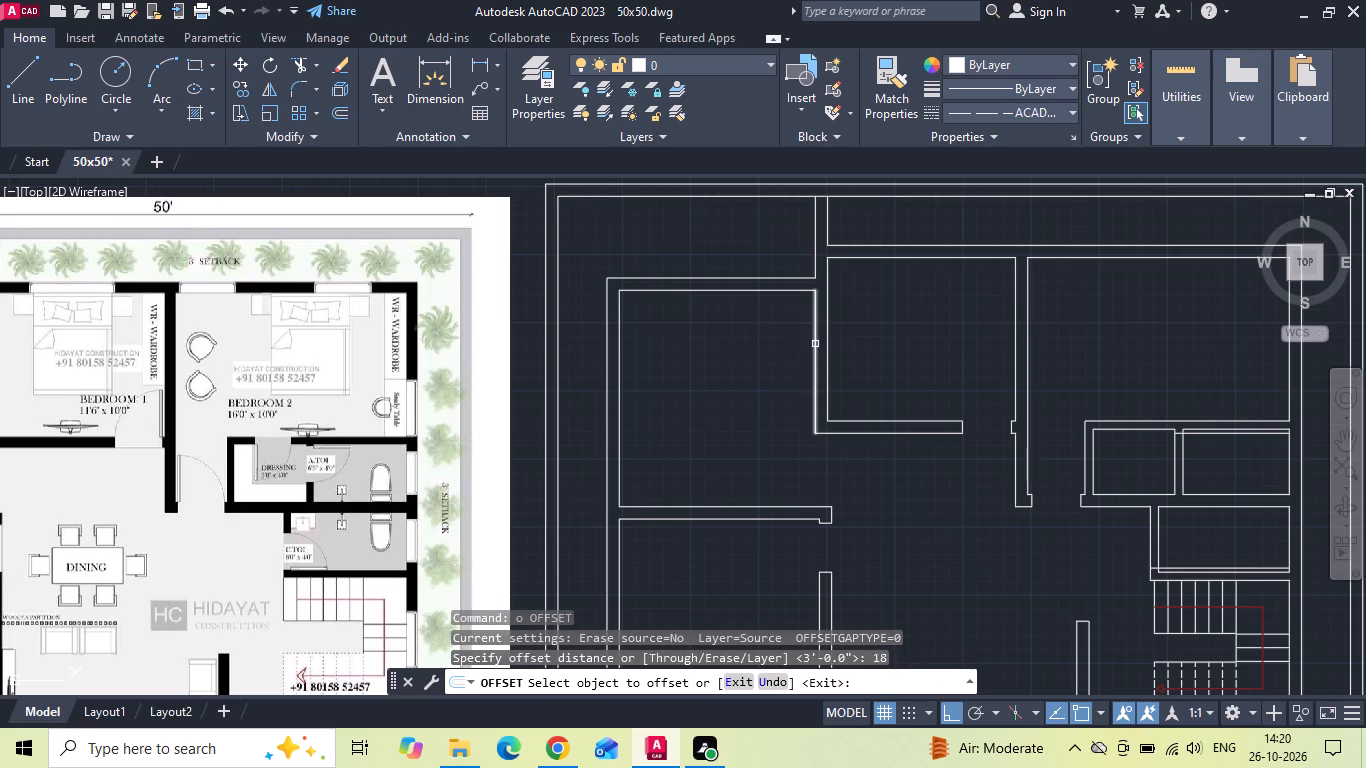
drag(815, 344, 783, 349)
click(772, 350)
Offset the dressing room's upper, left and lower inner wall lines 18 inches inward.
middle_drag(1072, 381, 829, 313)
scroll(929, 421, up, 1)
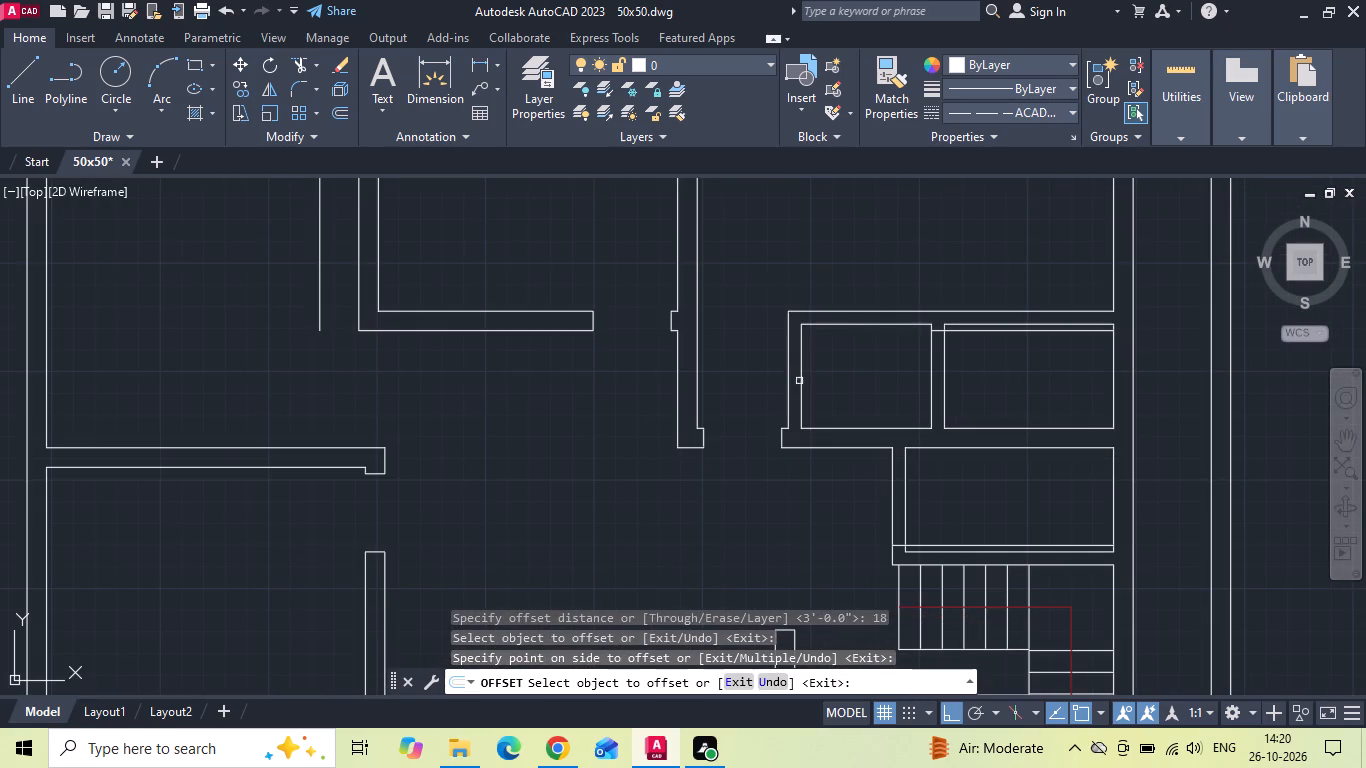
drag(845, 324, 840, 352)
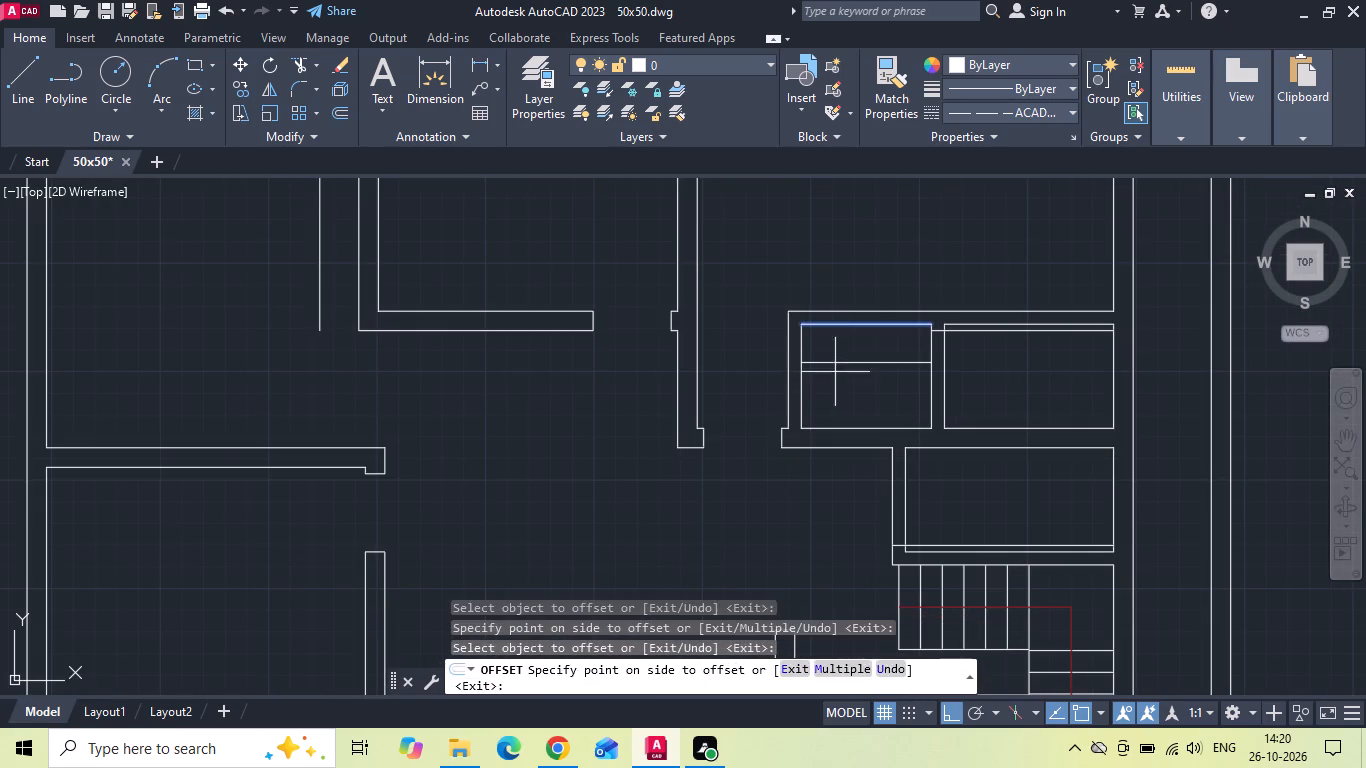
click(835, 372)
click(804, 408)
click(855, 390)
scroll(865, 390, down, 2)
scroll(865, 390, up, 4)
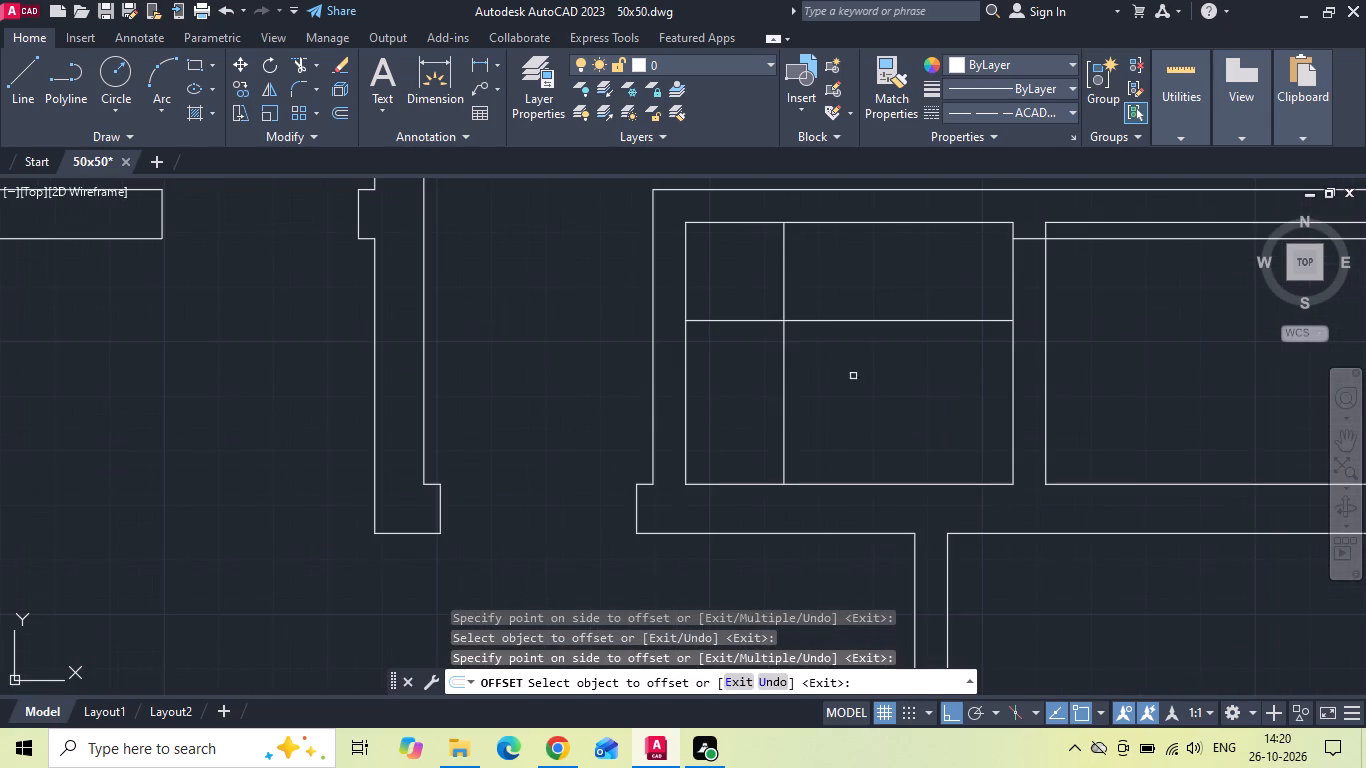
drag(816, 481, 820, 464)
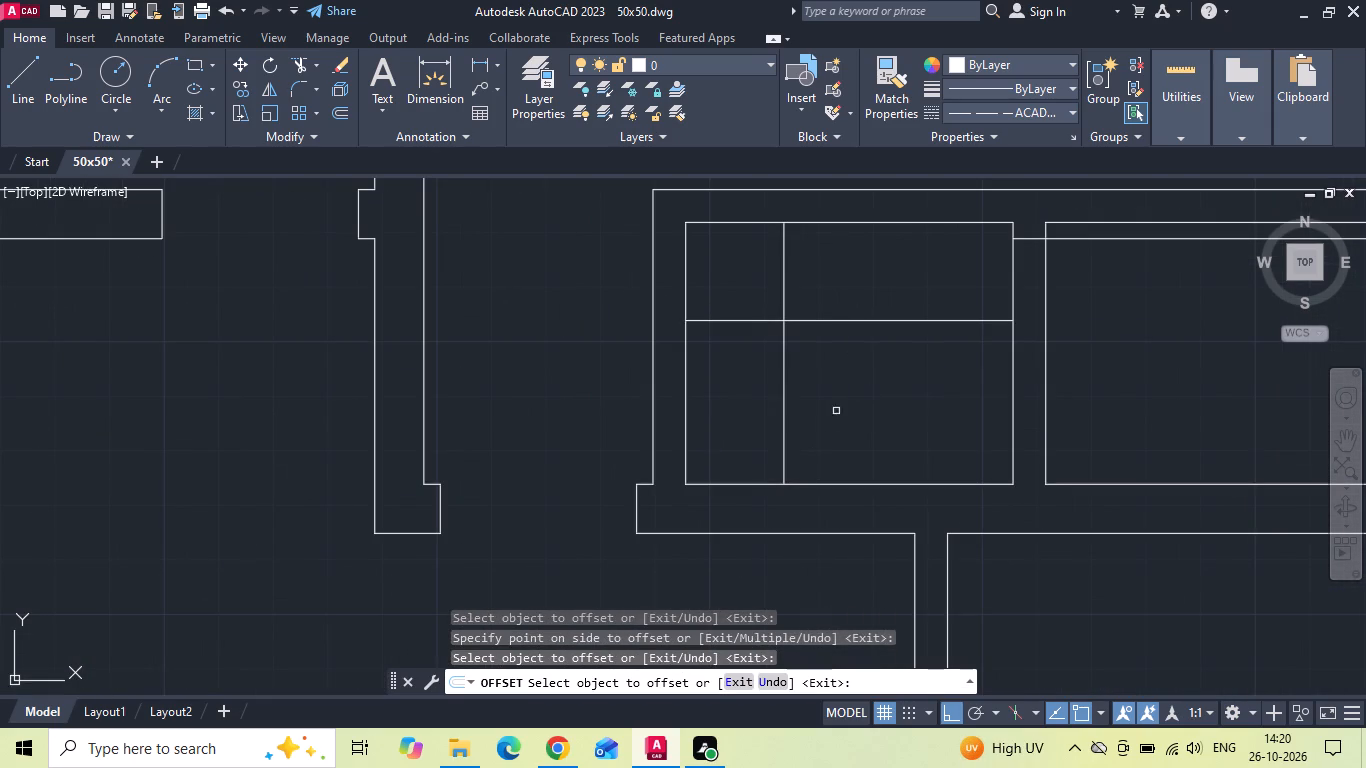
click(836, 411)
drag(825, 482, 830, 451)
click(834, 391)
key(Escape)
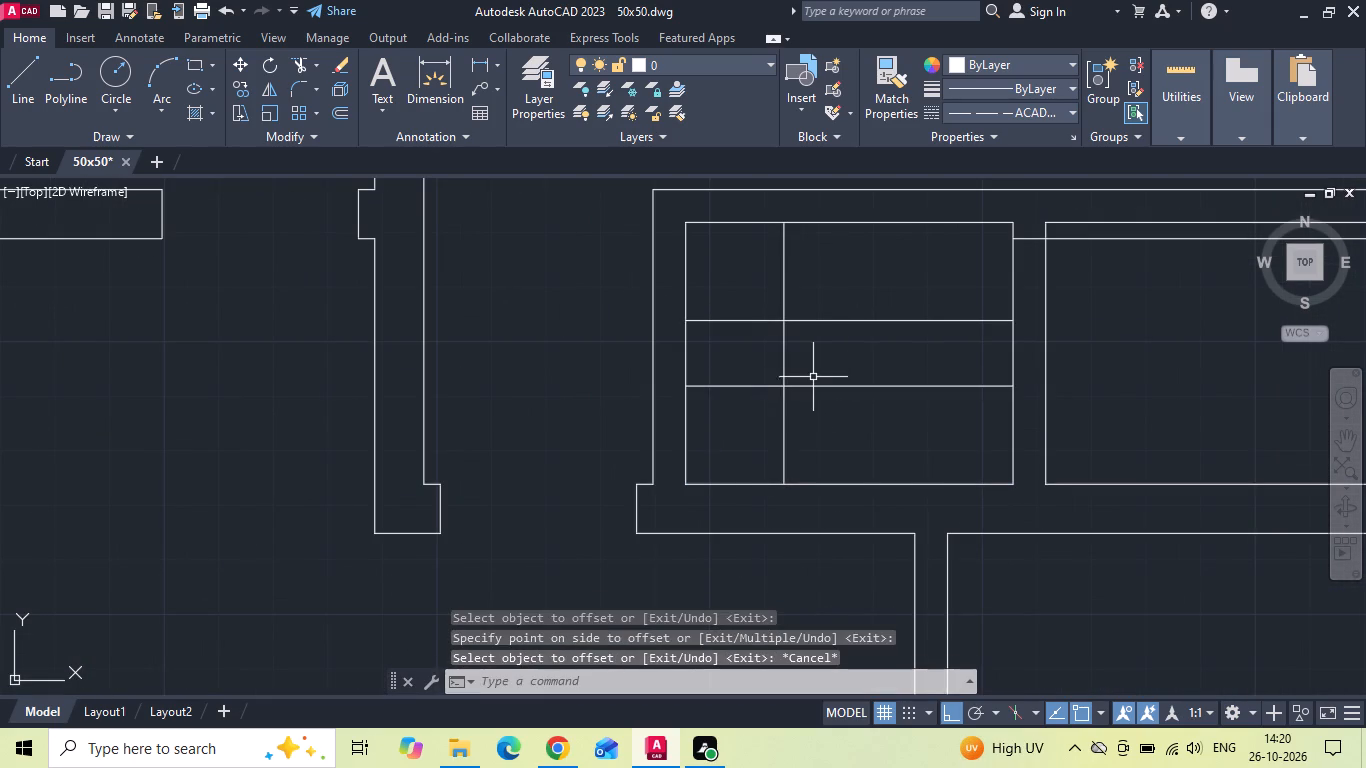
Offset the dressing room's vertical 18-inch line 3 inches to the right and the kitchen's 18-inch line 3 inches to the left.
key(o)
key(space)
text(3)
key(space)
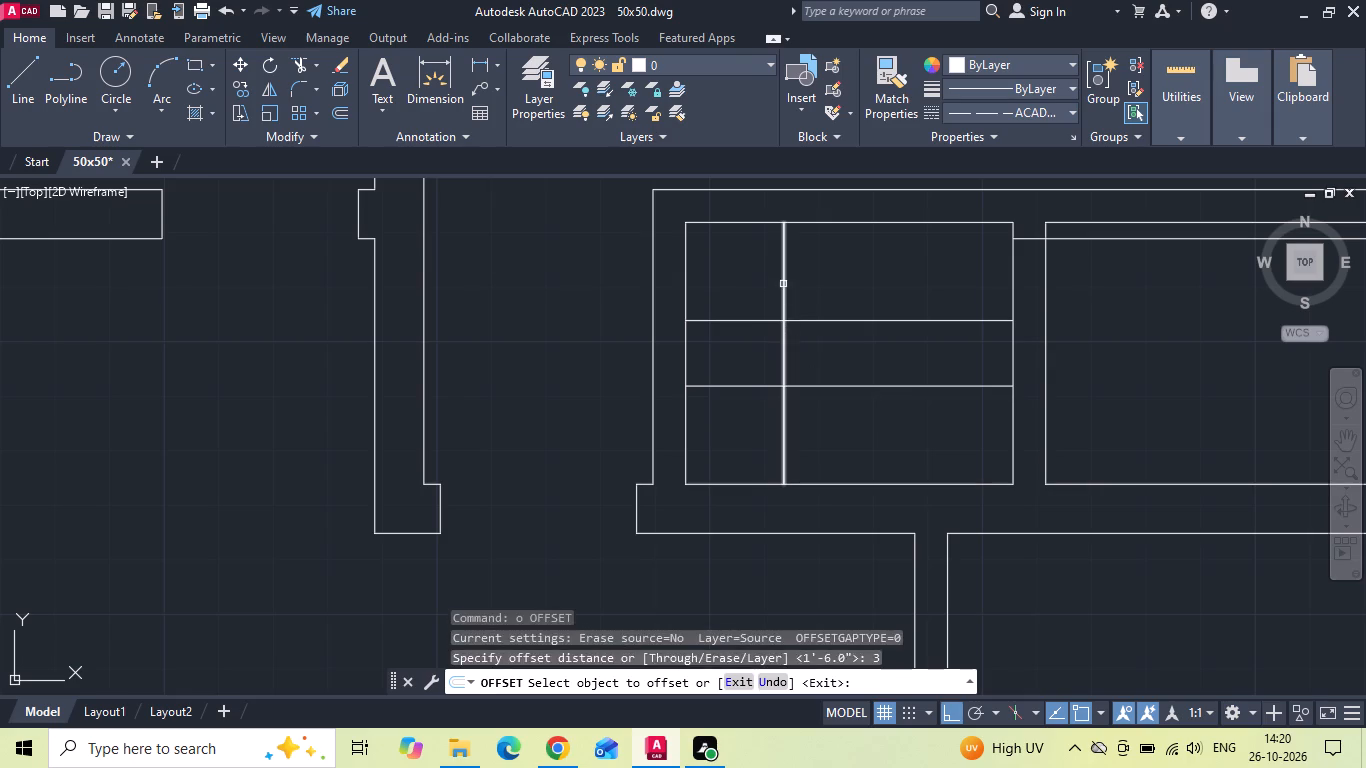
click(783, 283)
click(824, 265)
scroll(875, 389, down, 3)
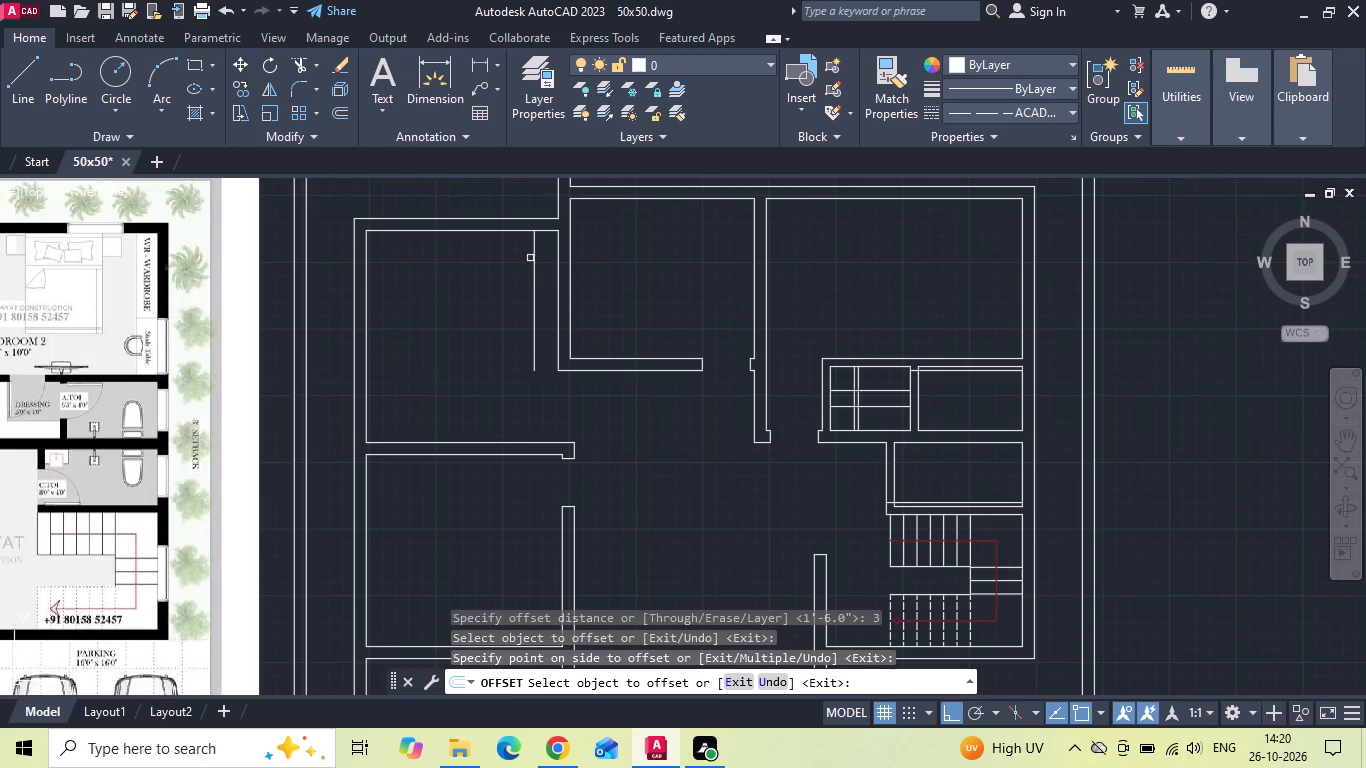
drag(533, 273, 499, 307)
click(473, 323)
key(Escape)
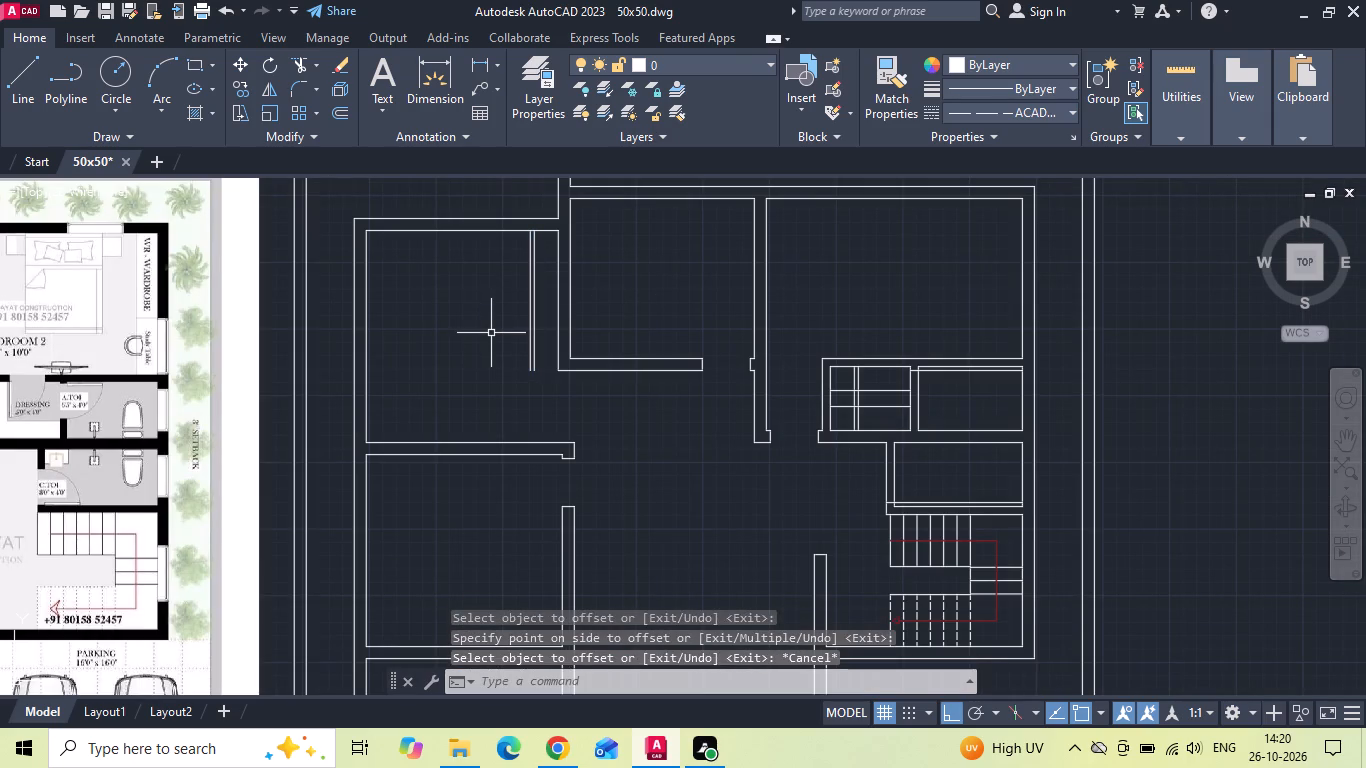
Offset the 3-inch jamb lines of the dressing room, common toilet and kitchen by 2'6 to mark their door widths.
text(o)
key(space)
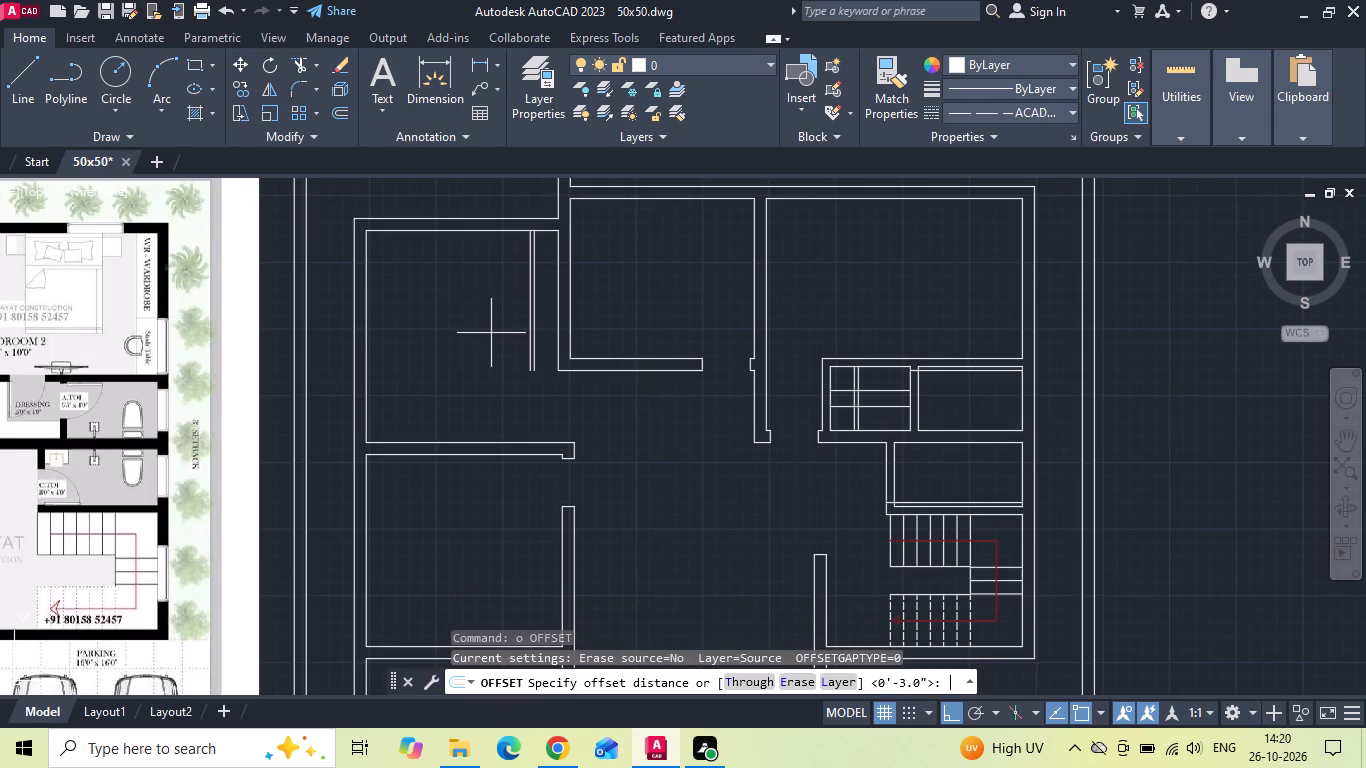
key(2)
key(apostrophe)
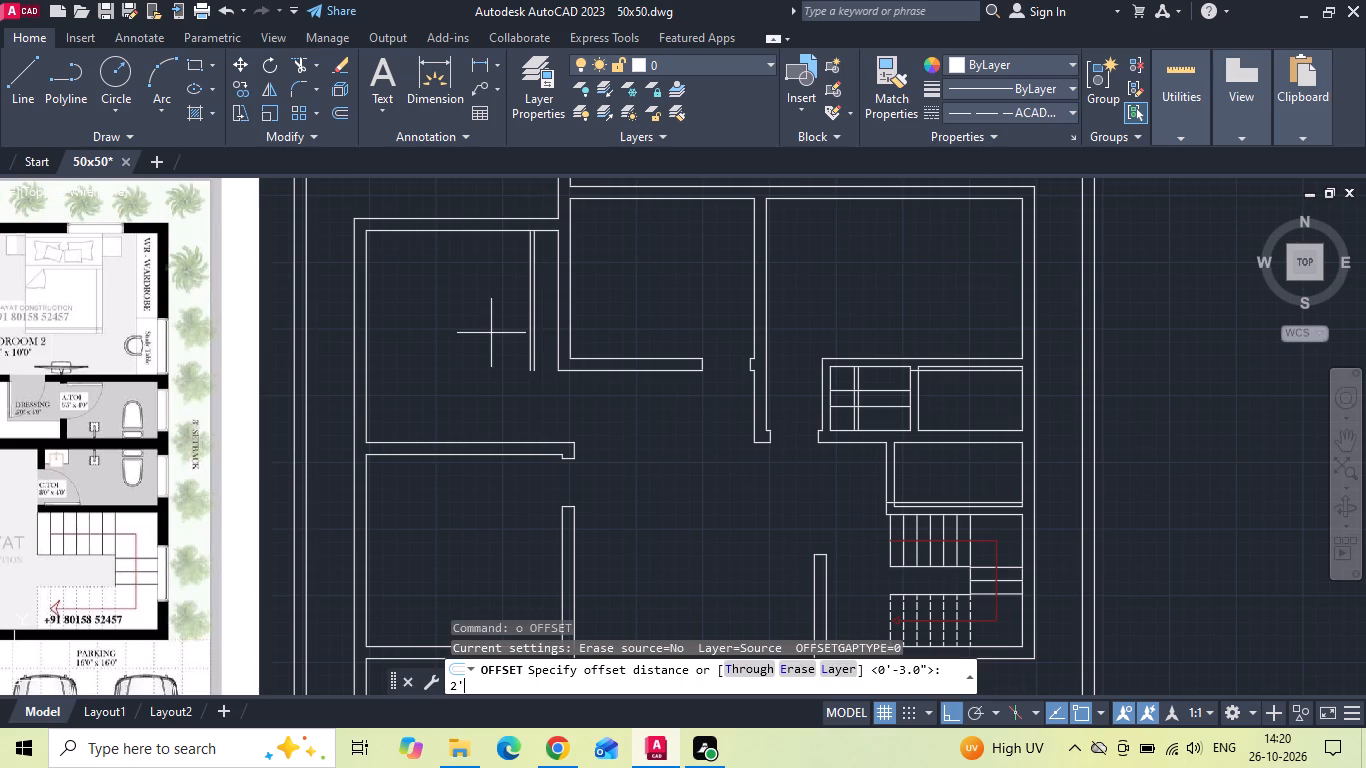
text(6)
key(space)
scroll(872, 377, up, 2)
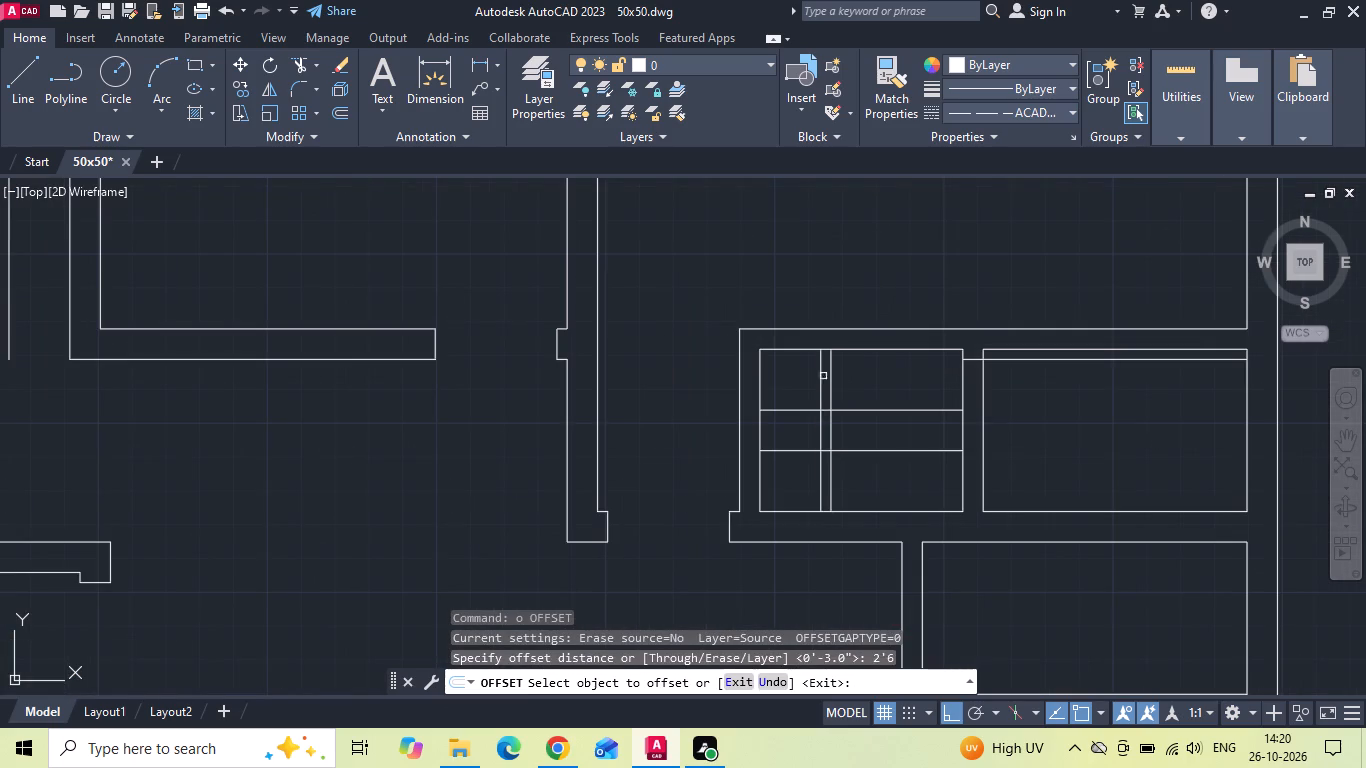
click(829, 372)
click(871, 371)
scroll(913, 338, down, 2)
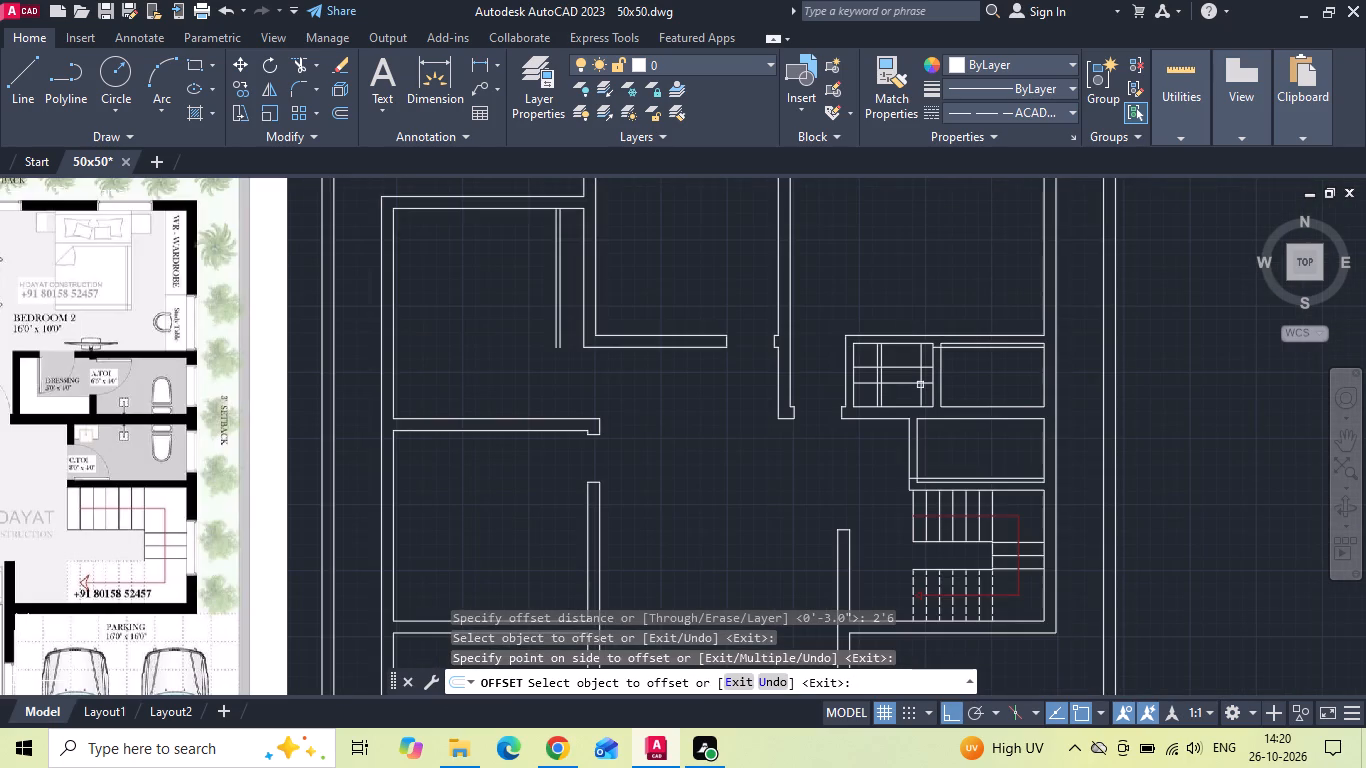
scroll(933, 464, up, 2)
drag(925, 498, 928, 471)
click(966, 413)
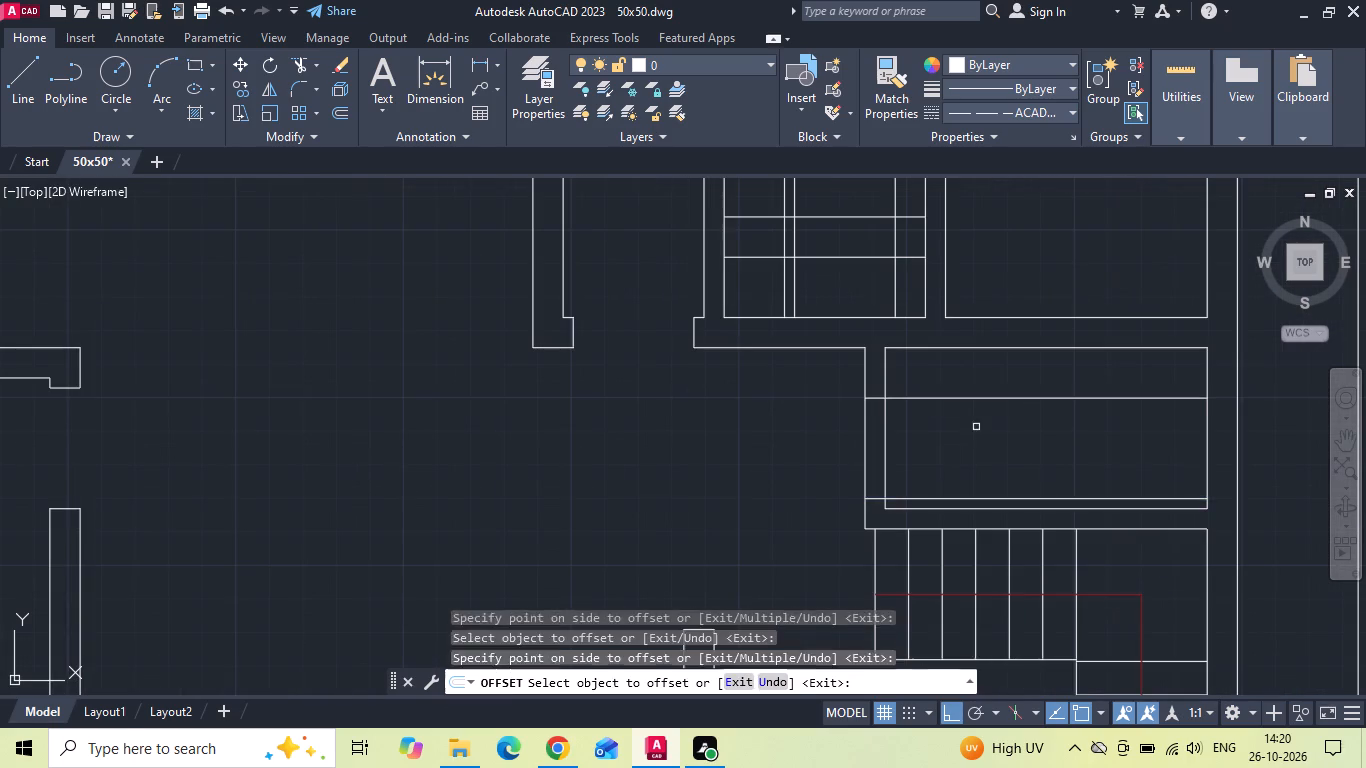
scroll(980, 446, down, 3)
scroll(695, 317, up, 3)
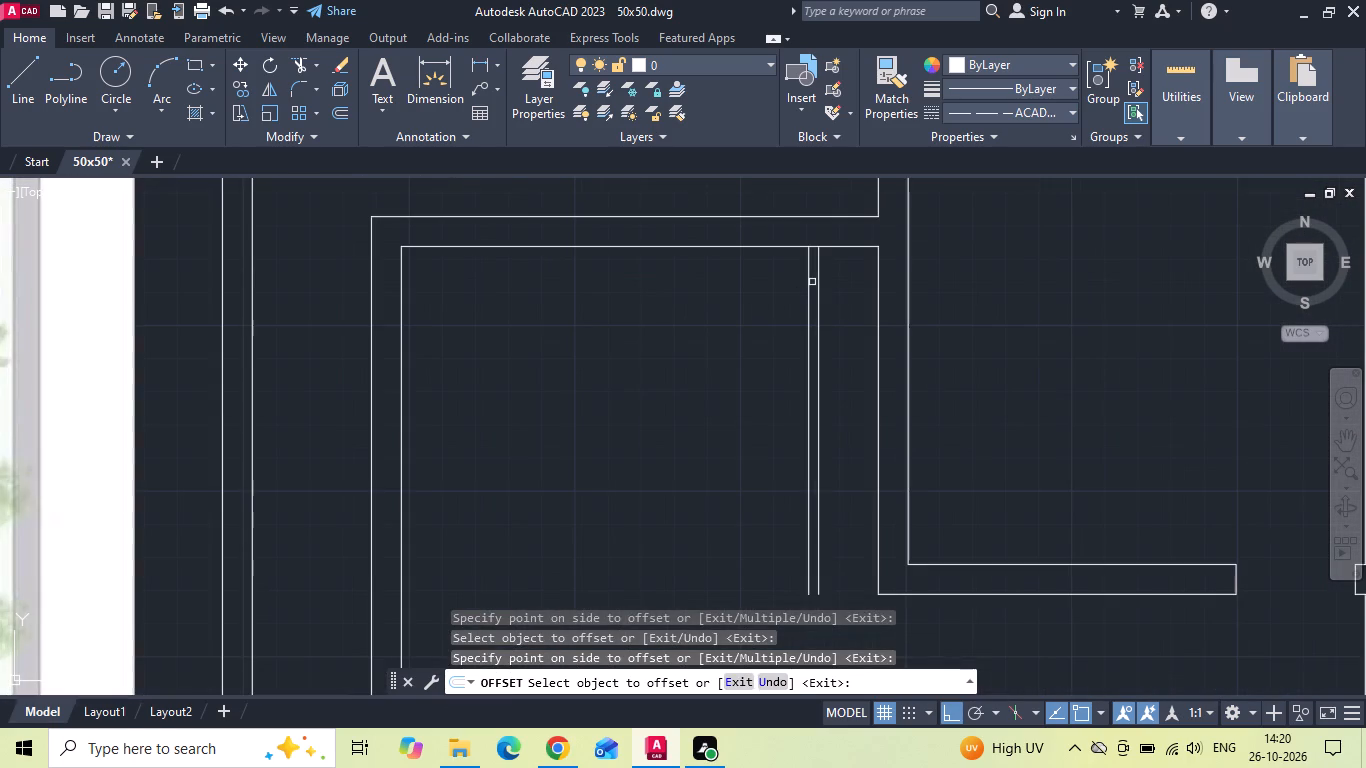
drag(809, 286, 761, 319)
click(706, 345)
key(Escape)
Extend the kitchen's two jamb lines through its upper wall, and trim the wall and leftover lines to open the utility door.
text(ex)
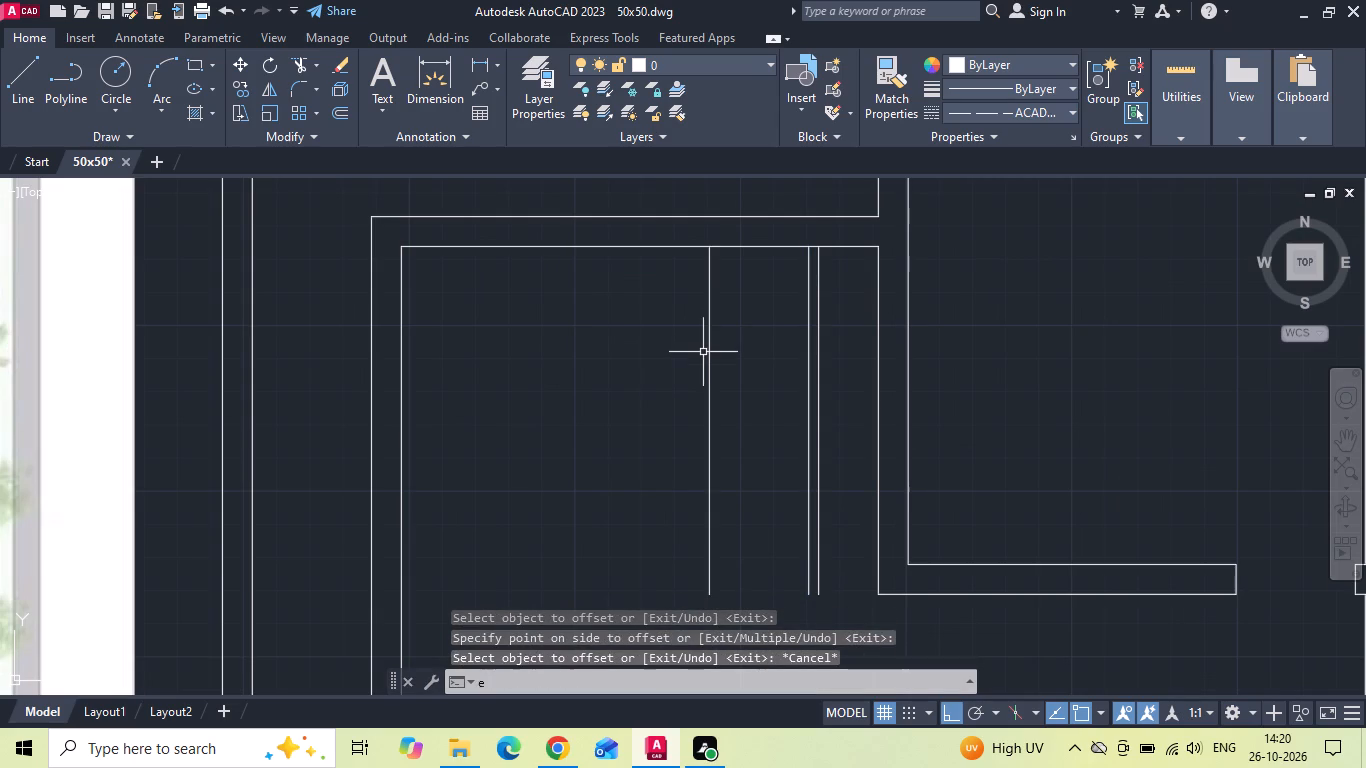
key(space)
drag(697, 340, 709, 331)
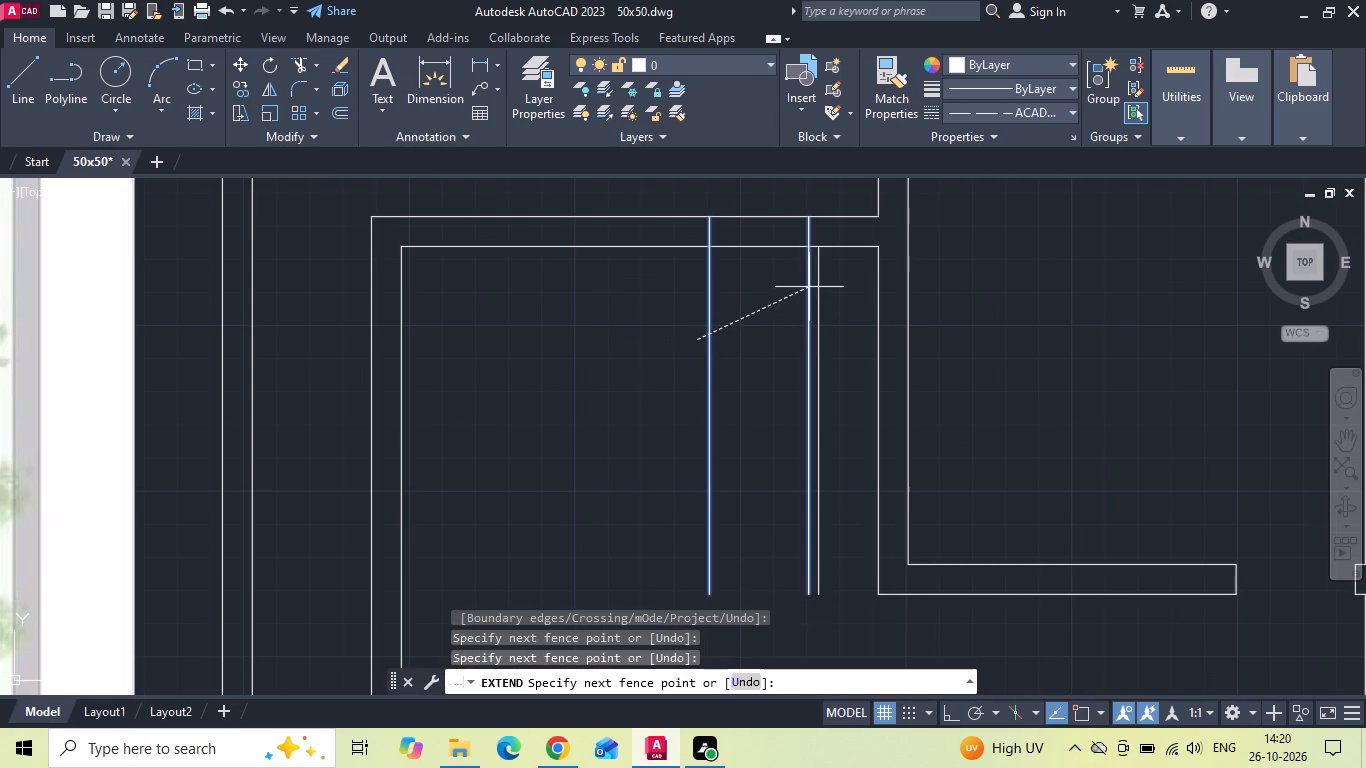
click(809, 287)
key(Escape)
text(tr)
key(space)
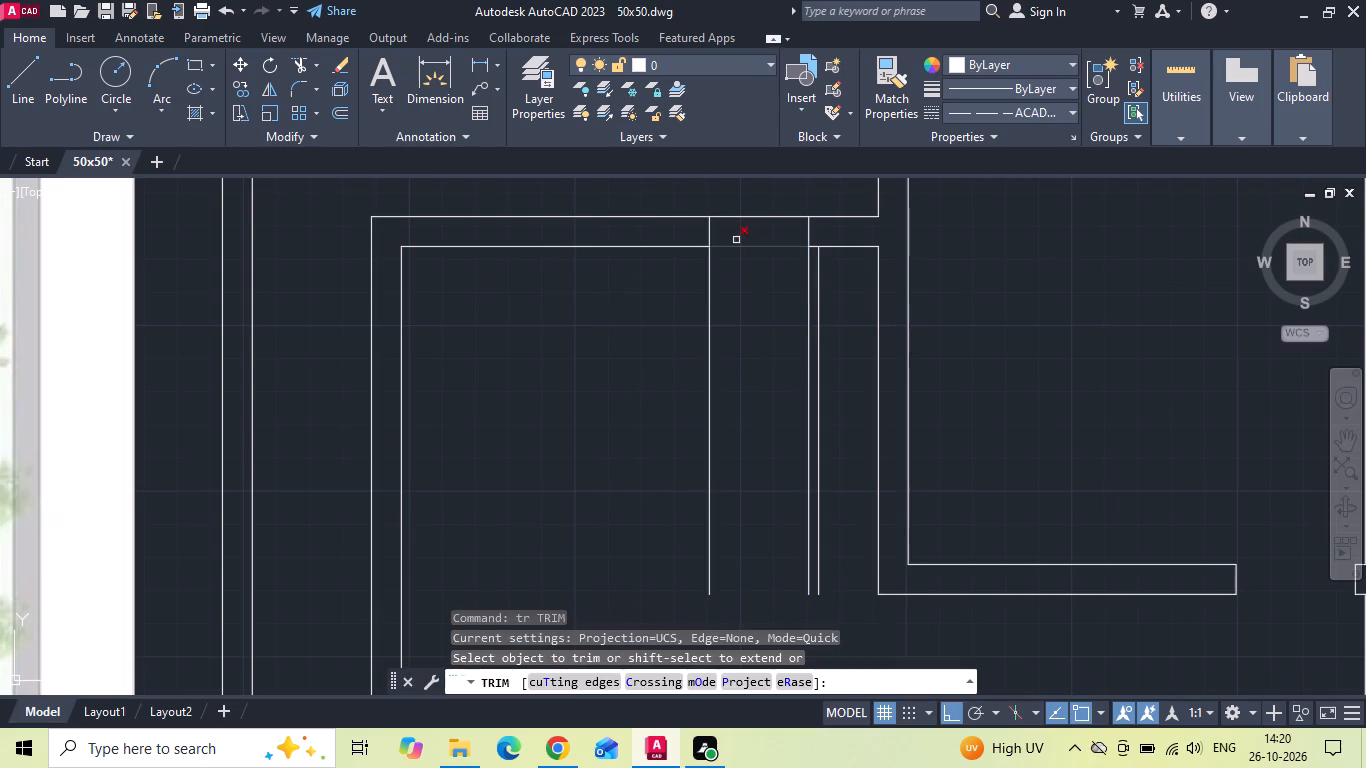
drag(746, 204, 694, 395)
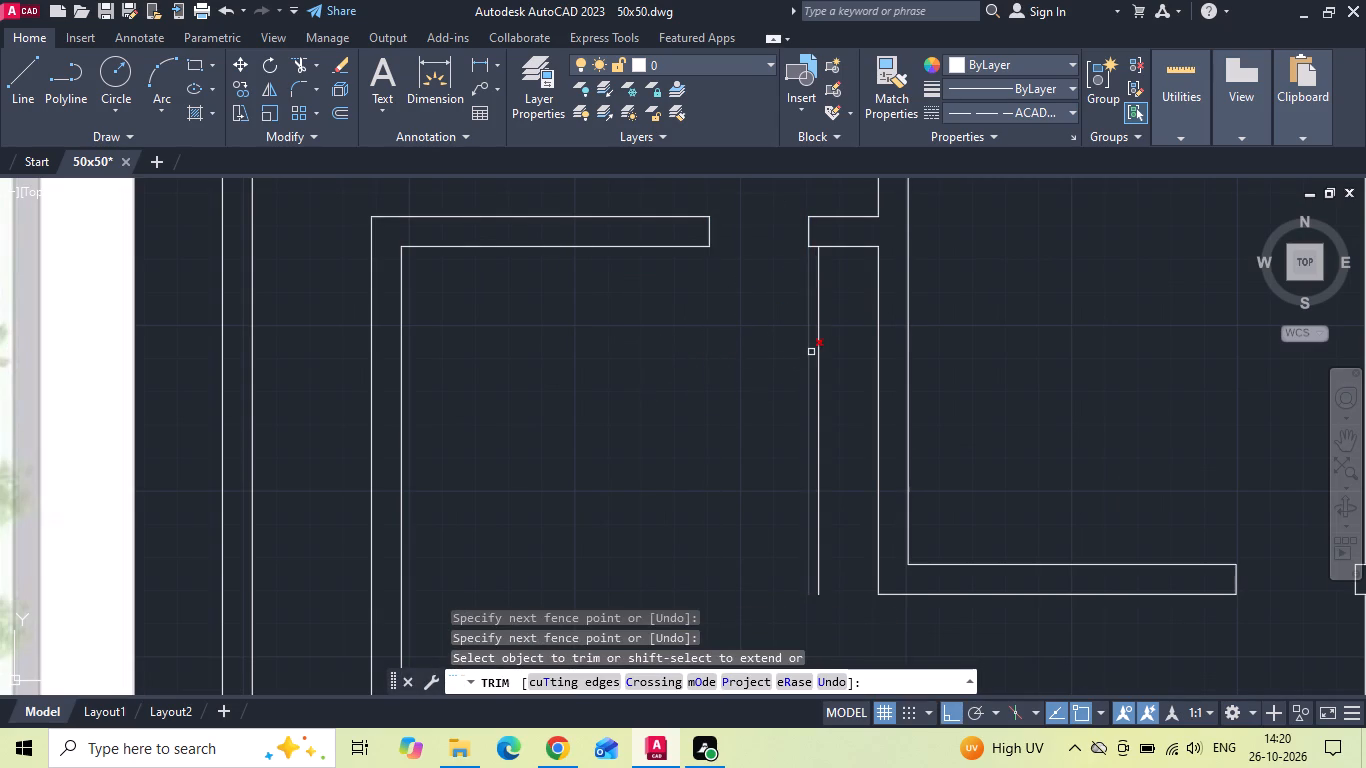
click(811, 352)
click(820, 365)
Trim the common toilet's left wall between the jamb lines, along with the excess lines inside, to cut its door opening.
scroll(707, 358, down, 3)
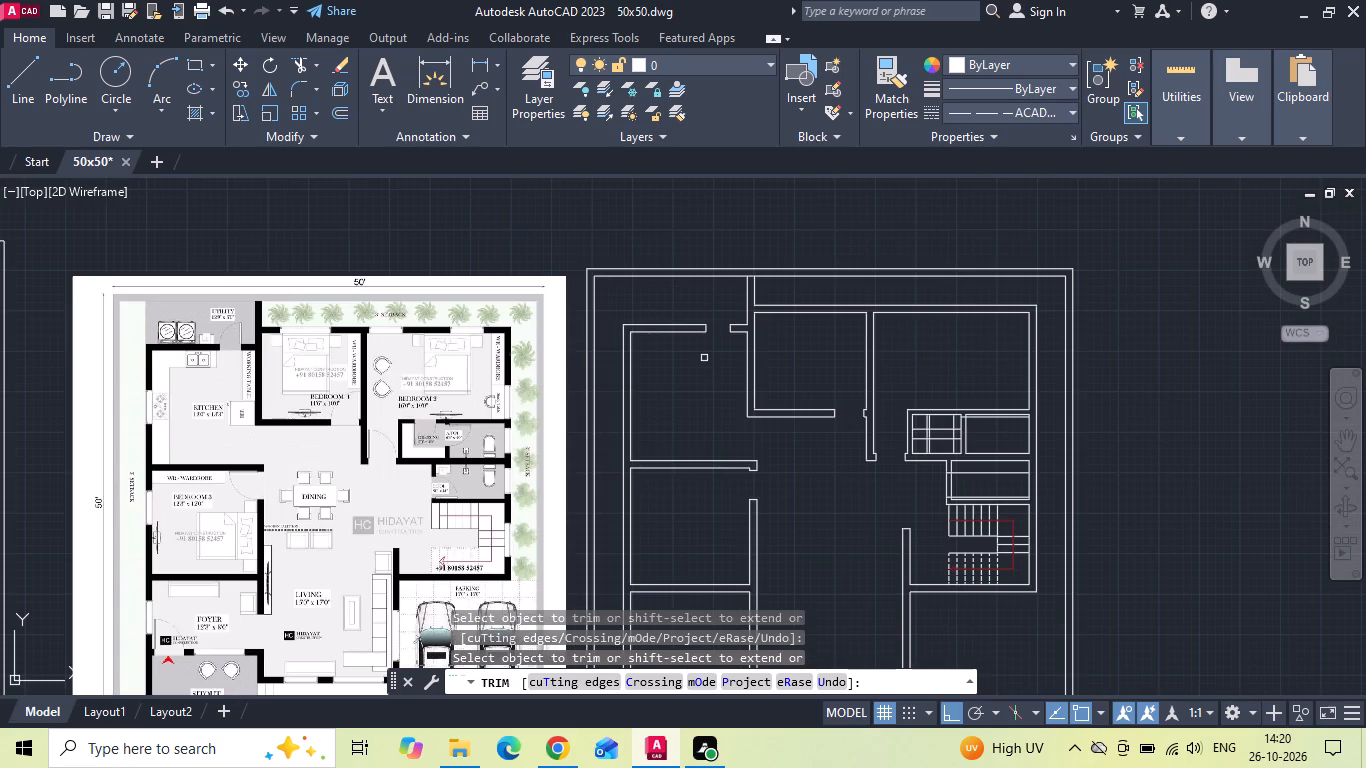
scroll(970, 489, up, 2)
scroll(871, 285, up, 1)
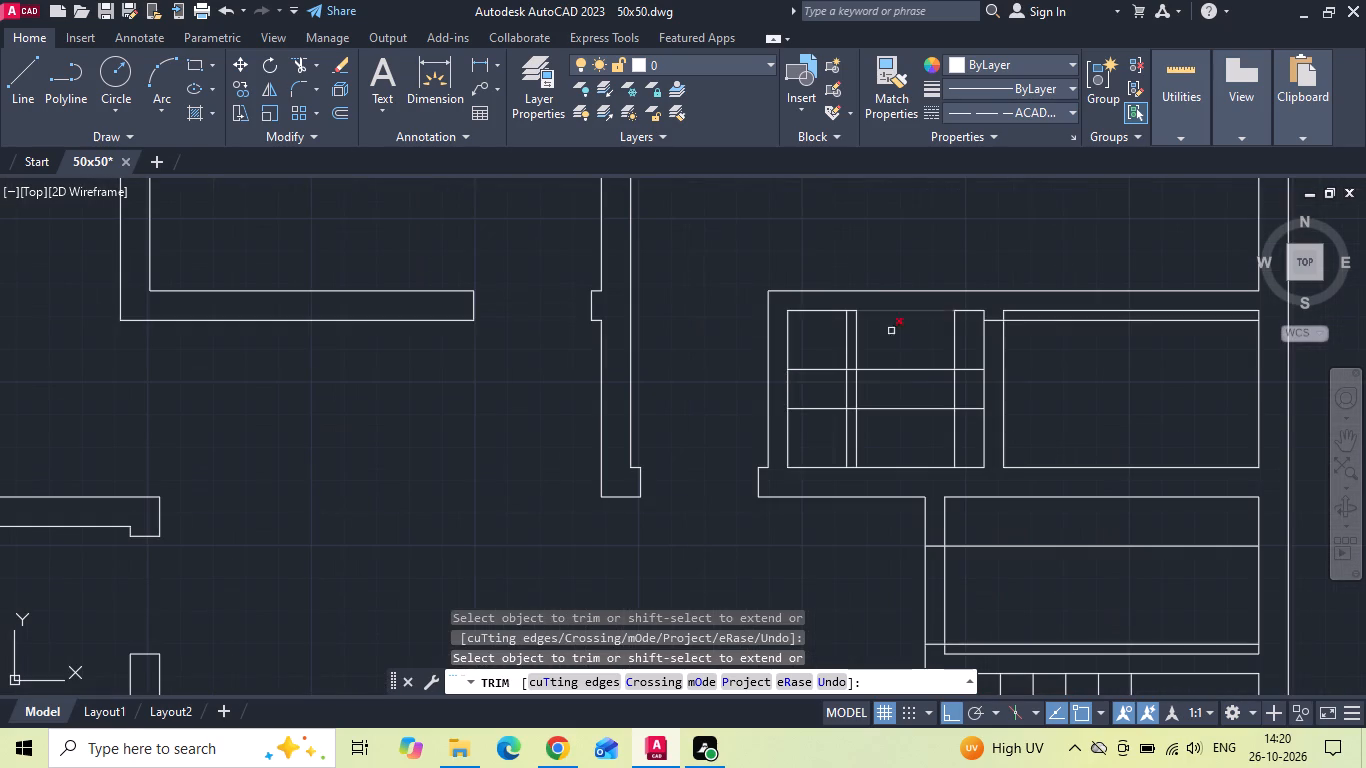
drag(977, 536, 994, 646)
drag(992, 626, 827, 619)
key(Escape)
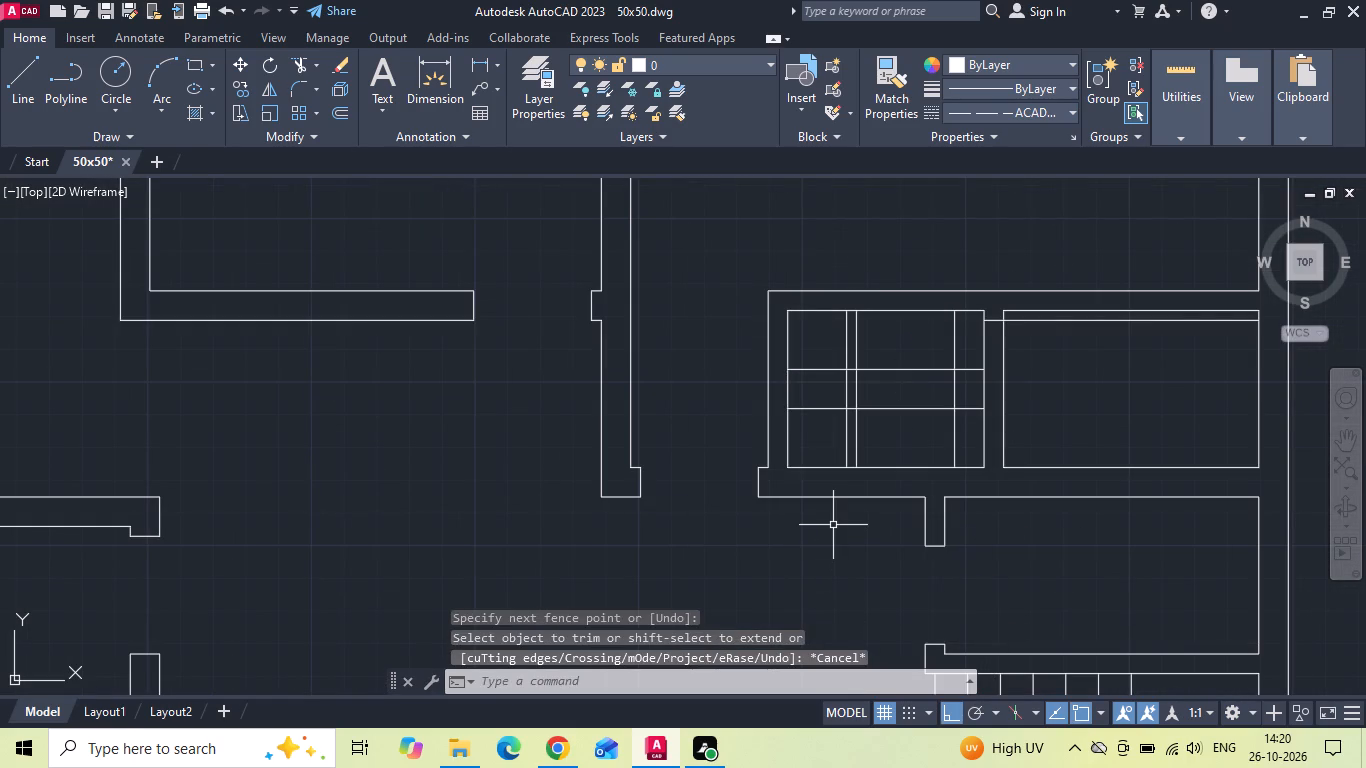
Extend the dressing room's two jamb lines through its upper wall and trim between and below them to cut the door opening.
text(ex)
key(space)
key(space)
click(860, 354)
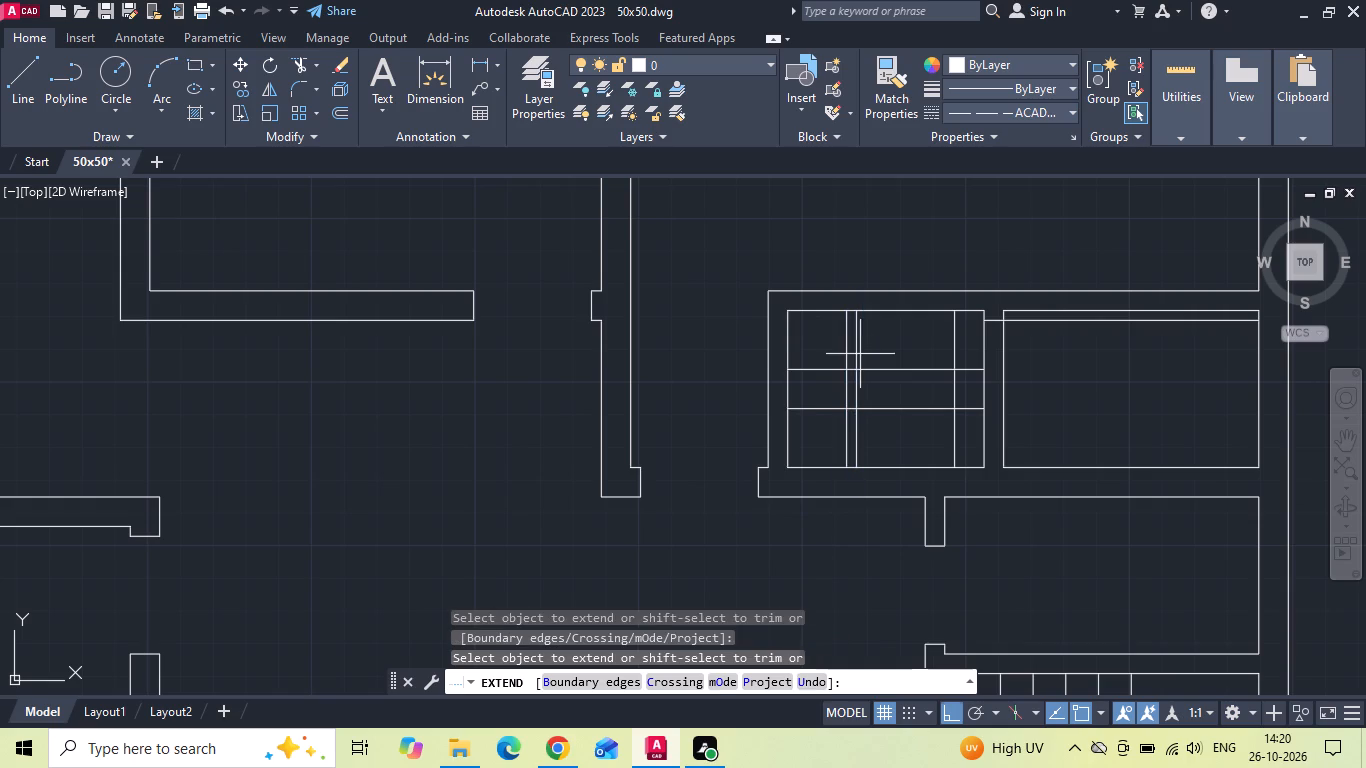
click(855, 339)
click(954, 330)
key(Escape)
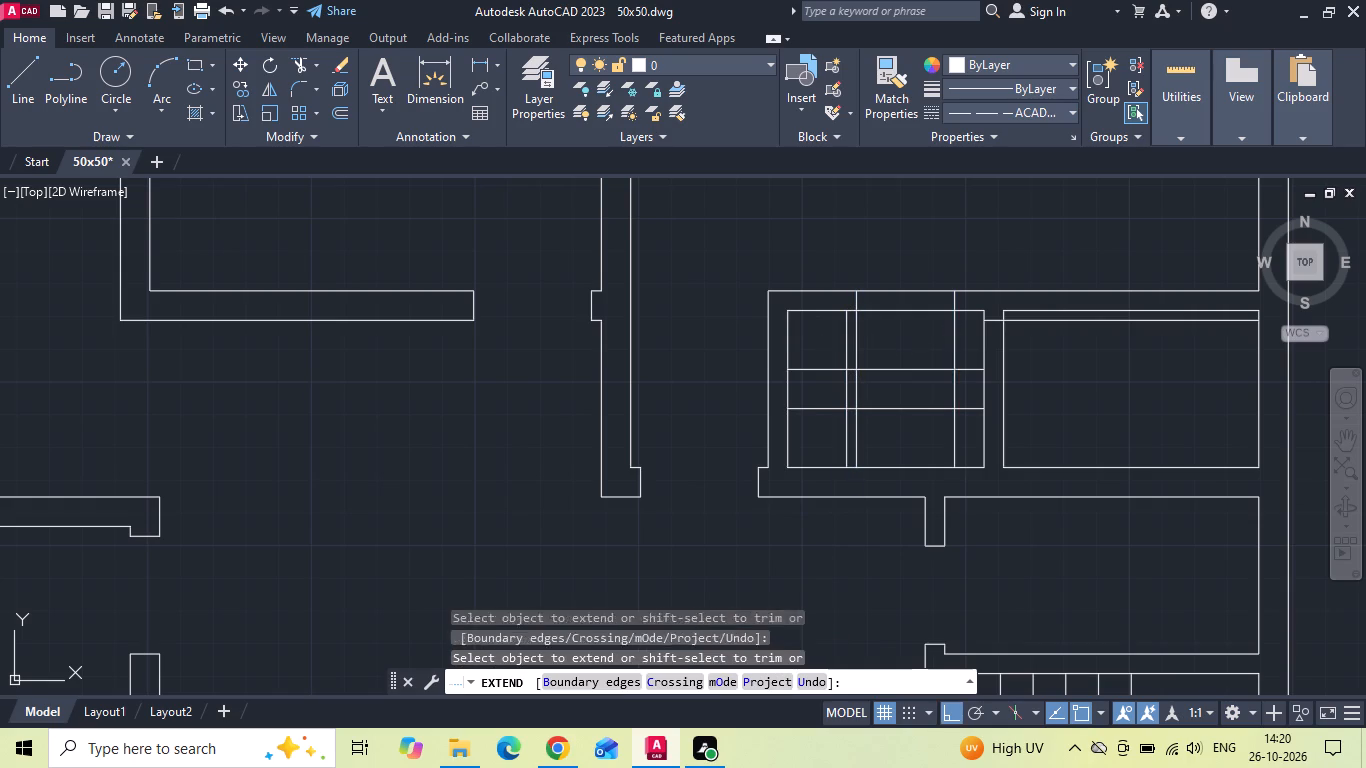
text(tr)
key(space)
key(space)
drag(889, 260, 899, 346)
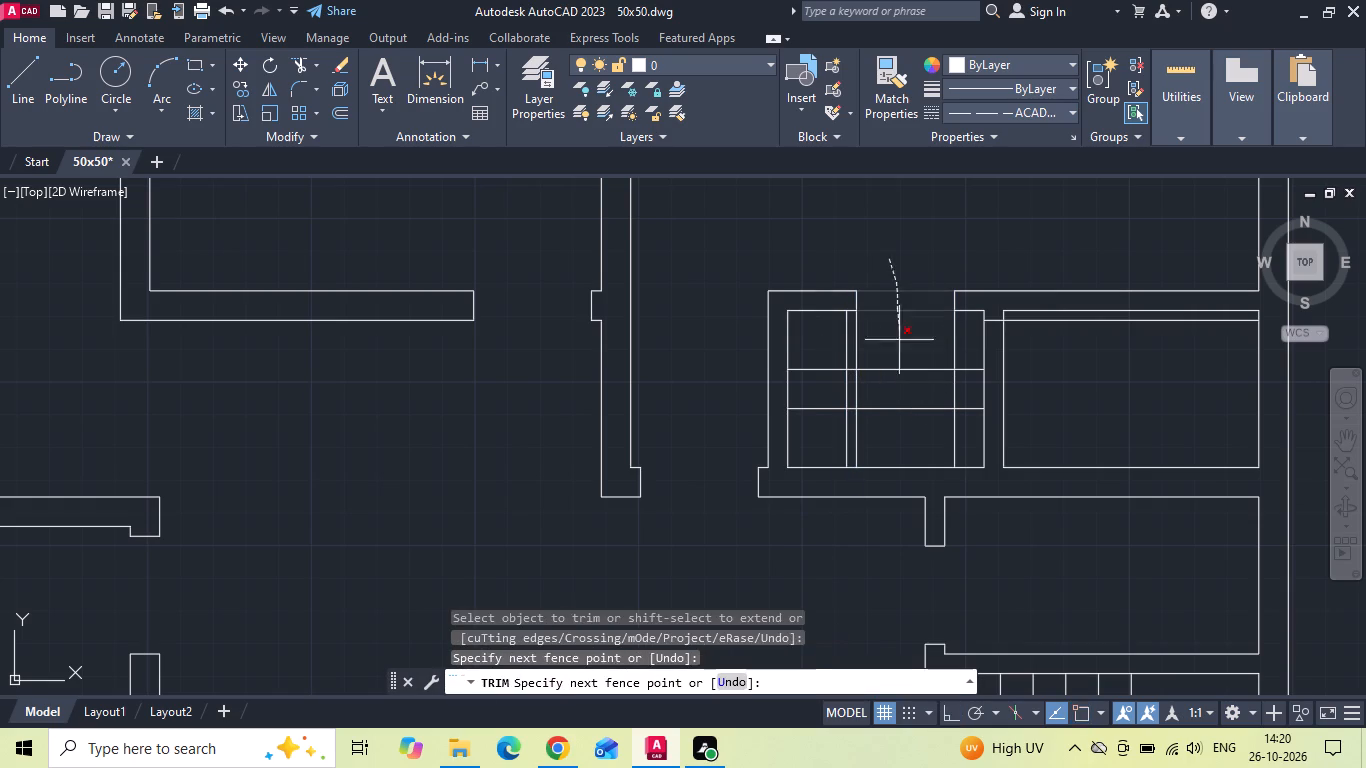
drag(899, 346, 899, 355)
click(858, 338)
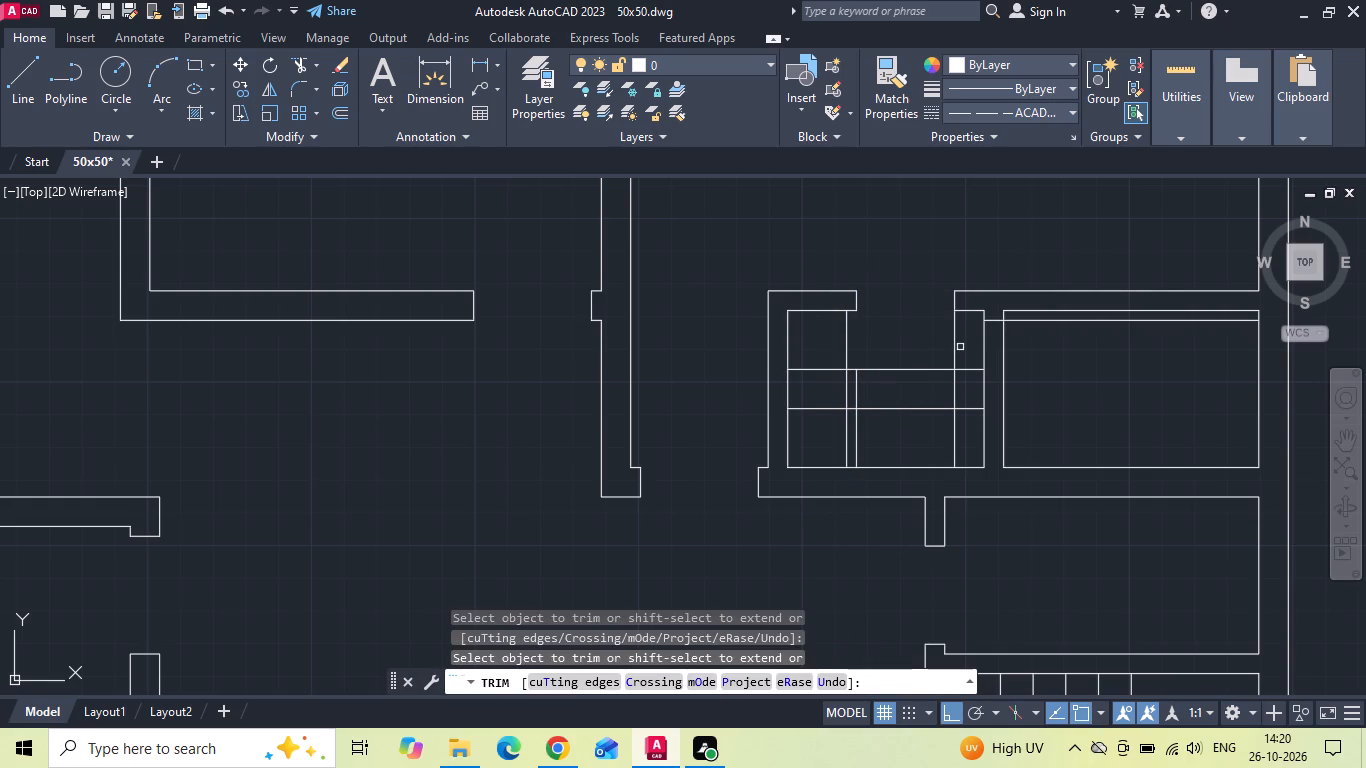
click(960, 347)
click(938, 347)
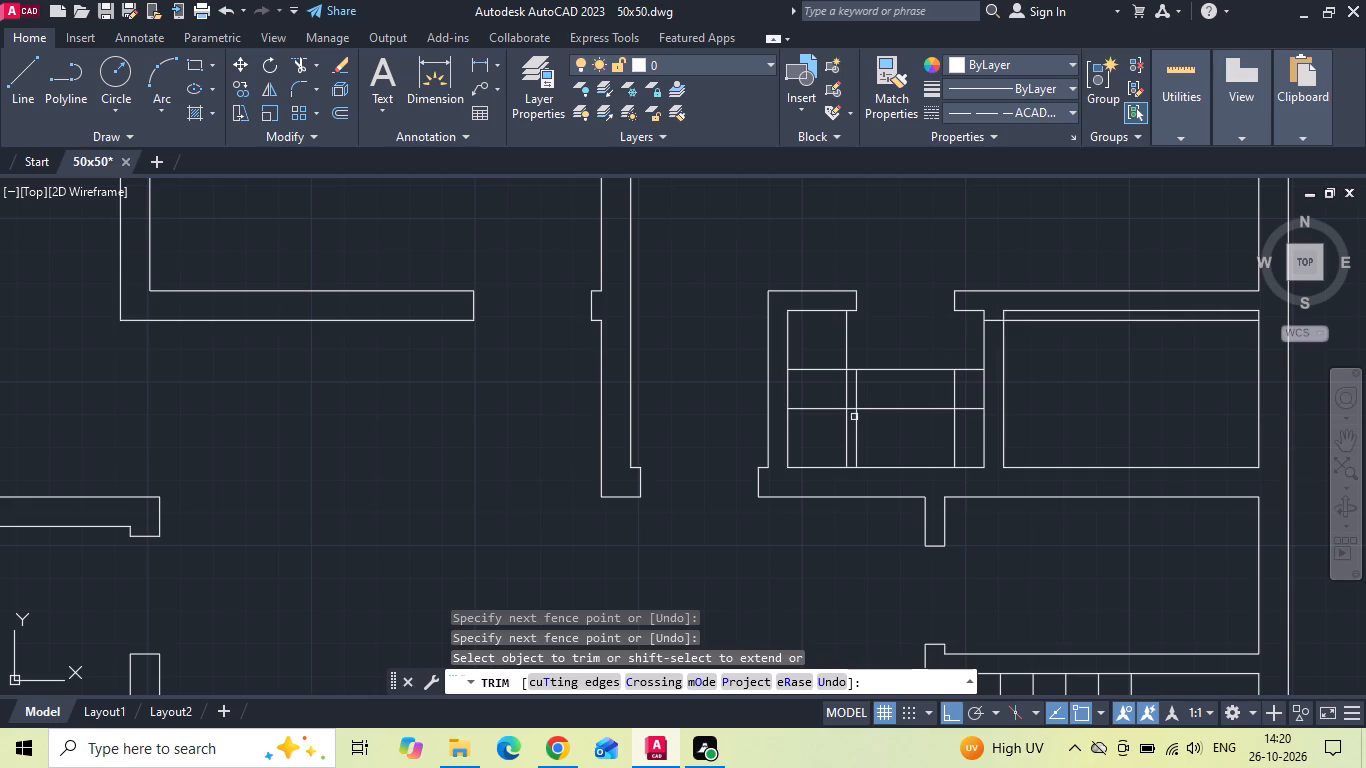
Trim the excess offset lines inside the dressing room, leaving an L-shaped wardrobe outline along the left and lower walls.
click(971, 432)
click(808, 443)
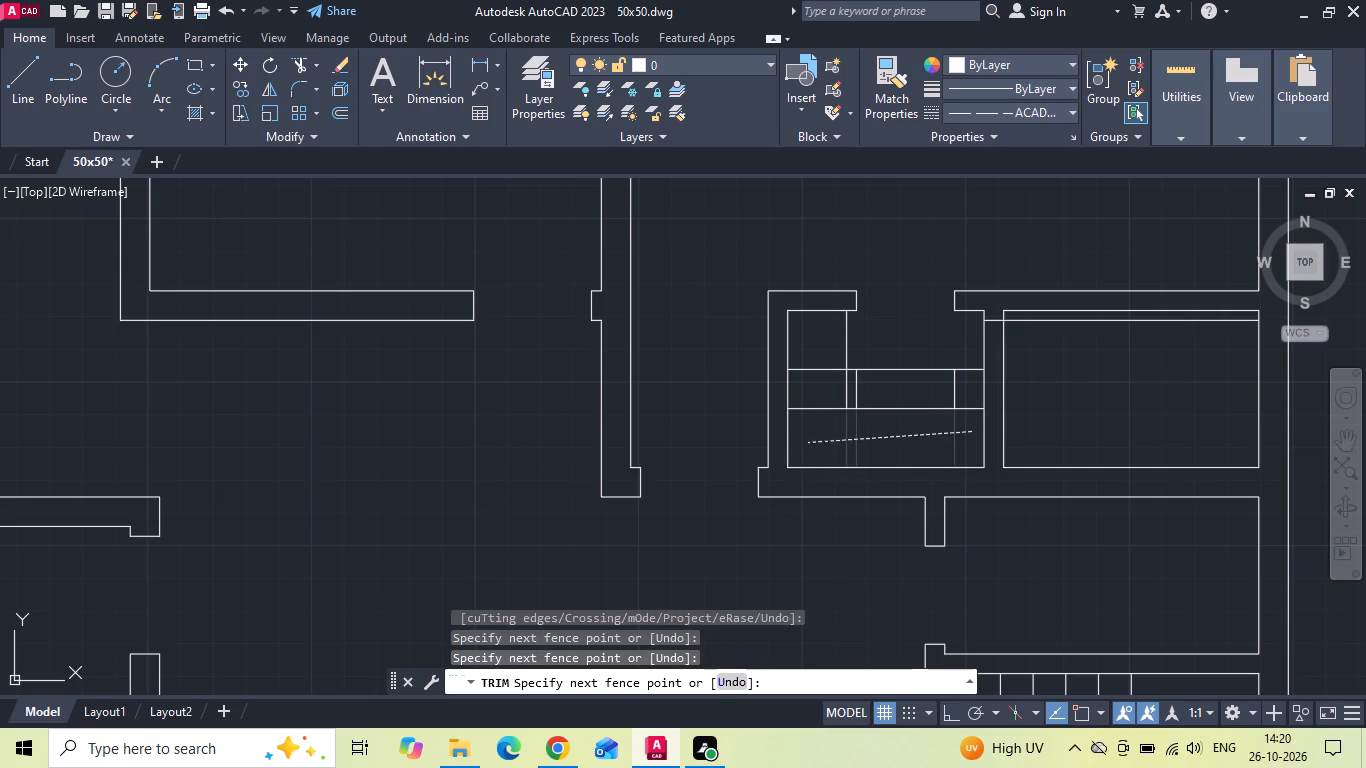
drag(806, 442, 820, 366)
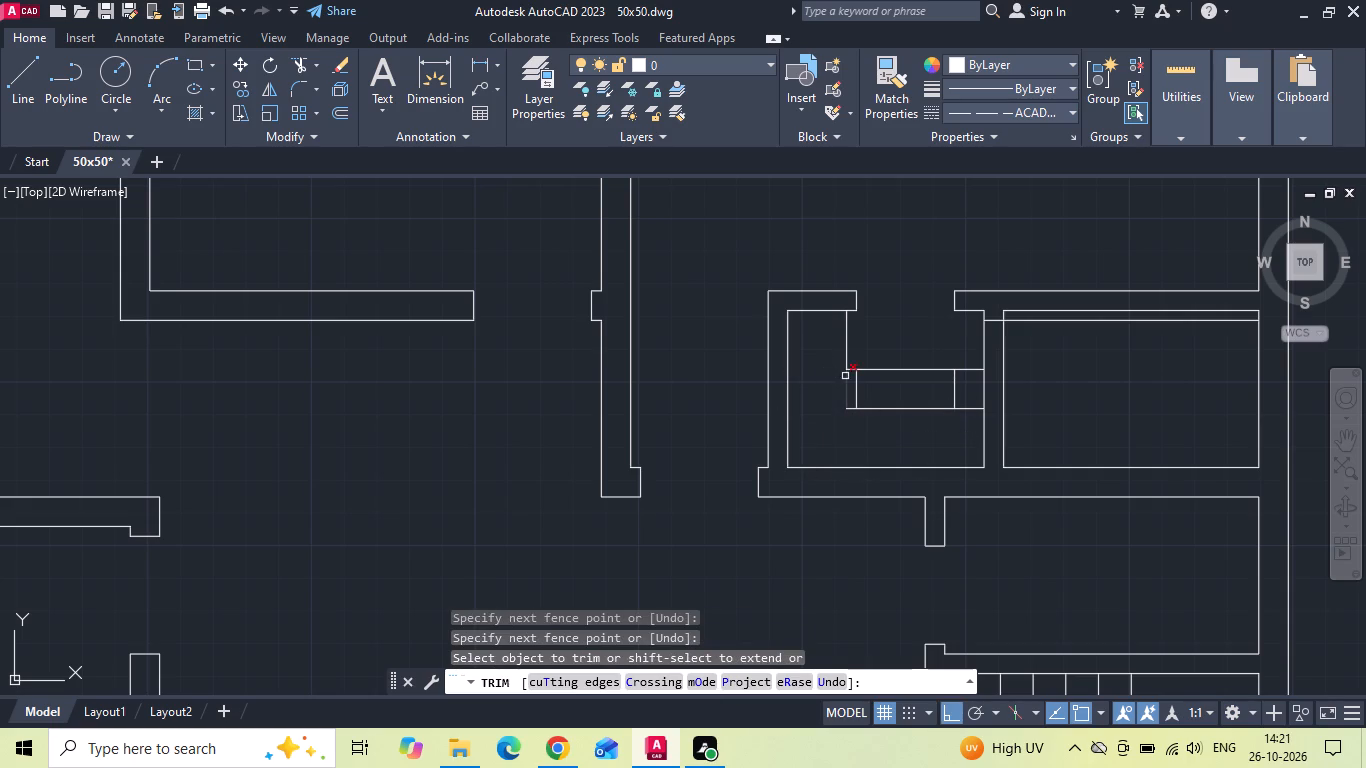
click(855, 382)
click(859, 374)
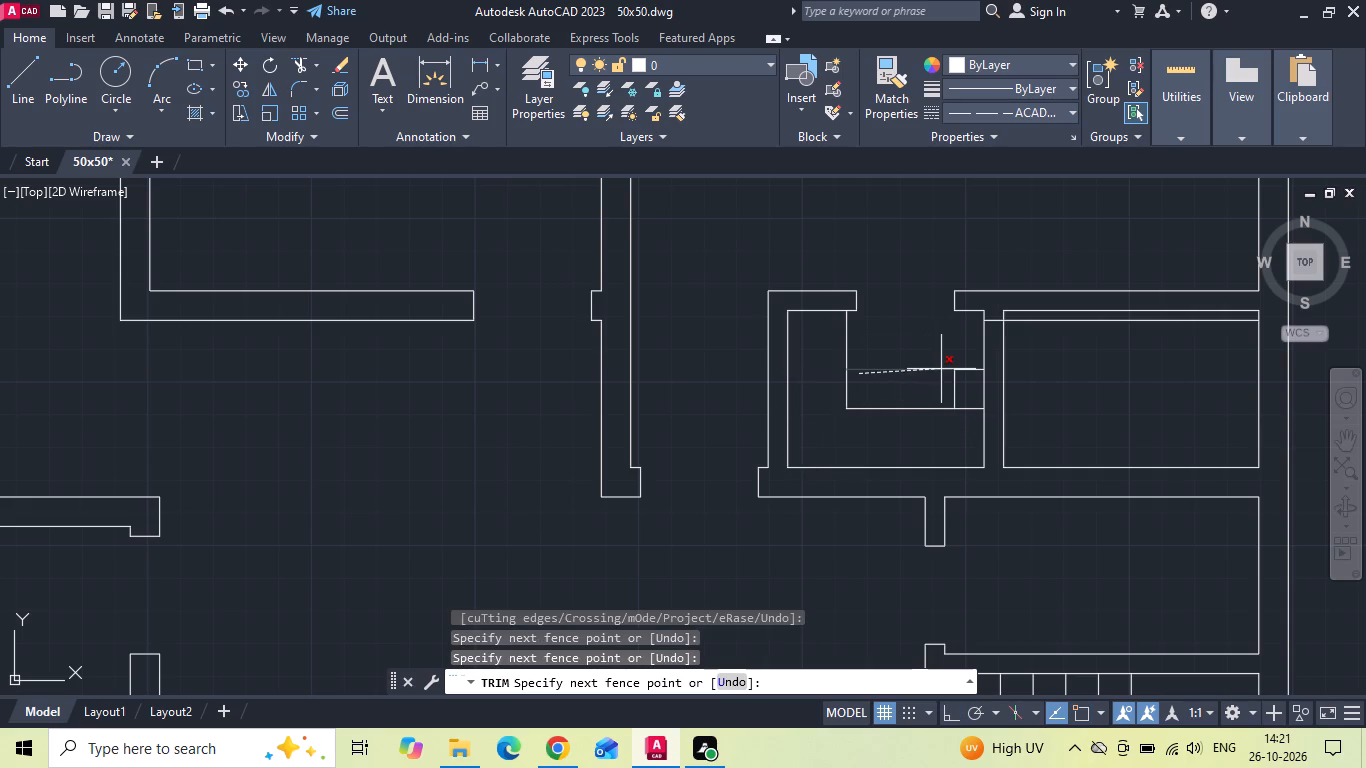
click(957, 369)
click(960, 377)
drag(953, 355, 949, 370)
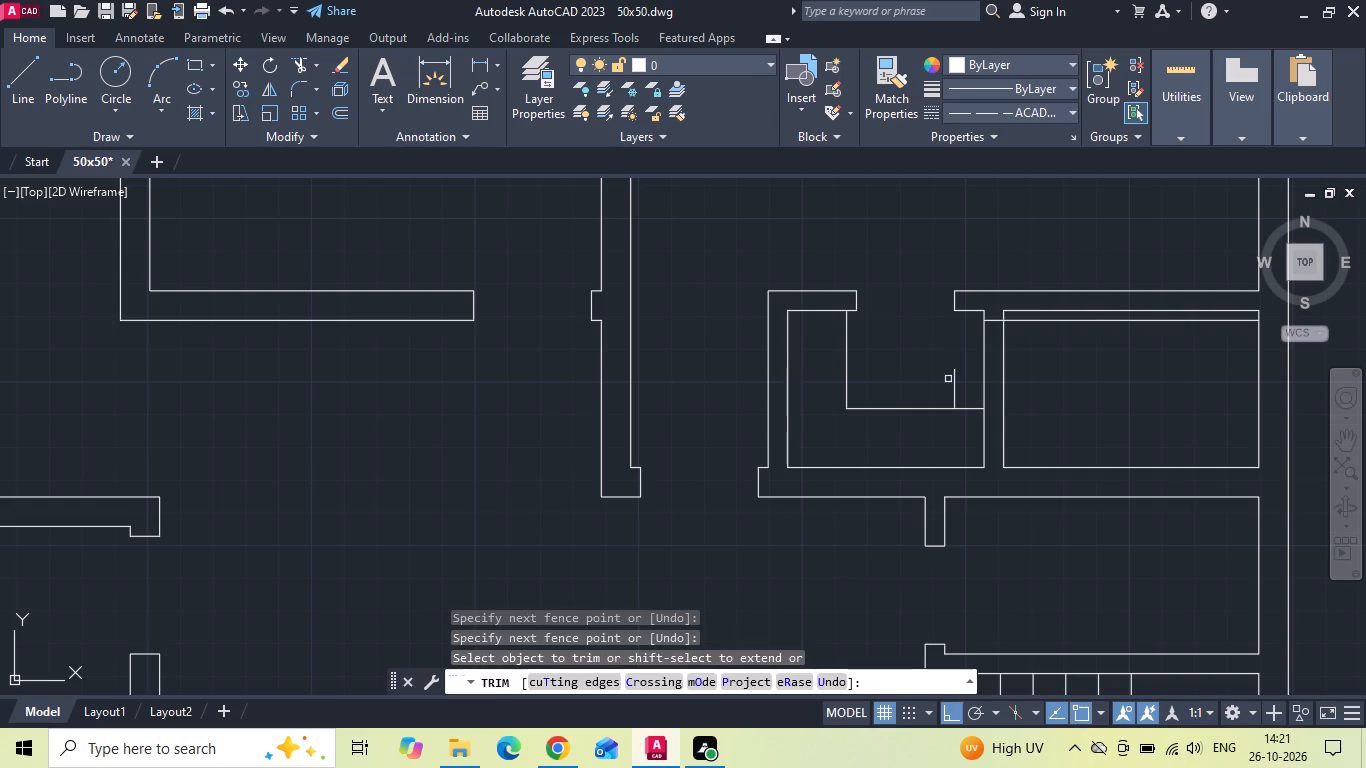
click(959, 387)
click(942, 377)
key(Escape)
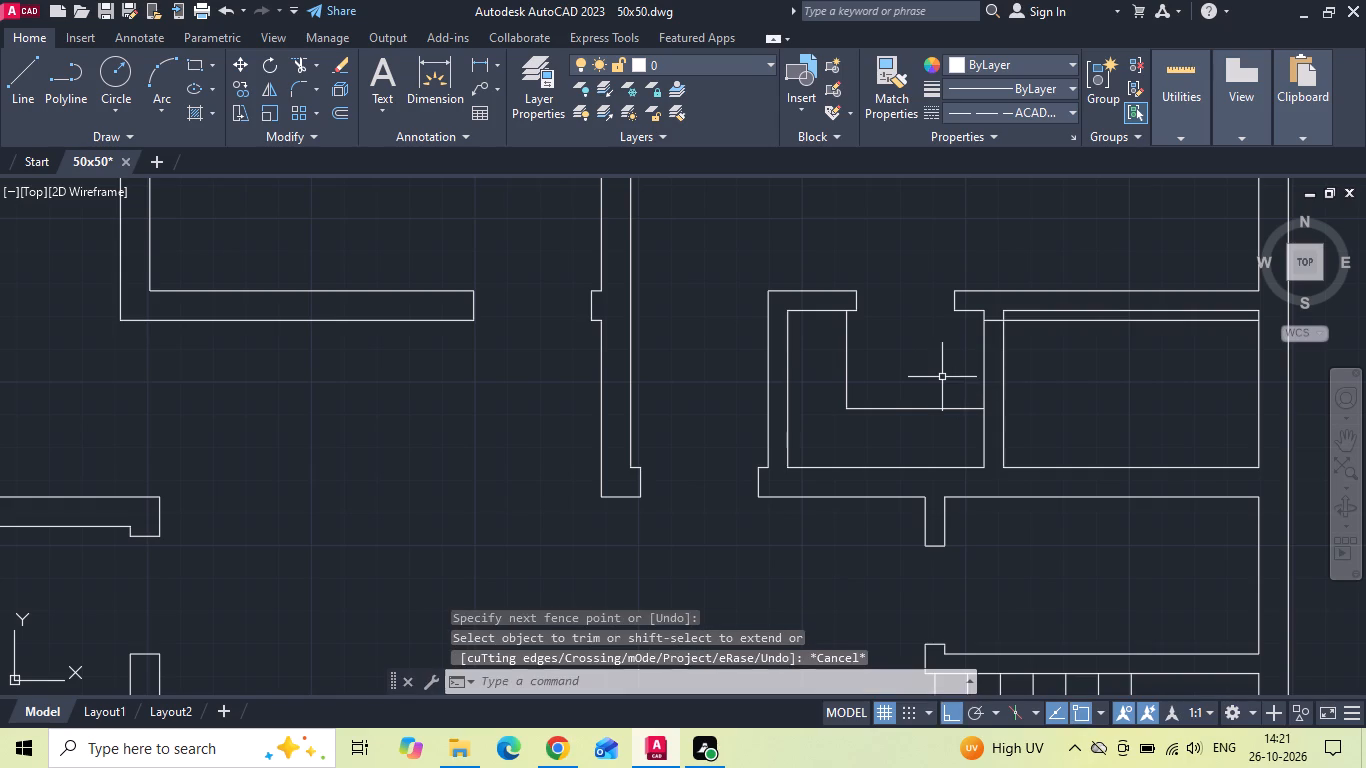
Offset the attached toilet's upper horizontal jamb line 2'6 downward to mark its door width.
key(o)
key(space)
key(2)
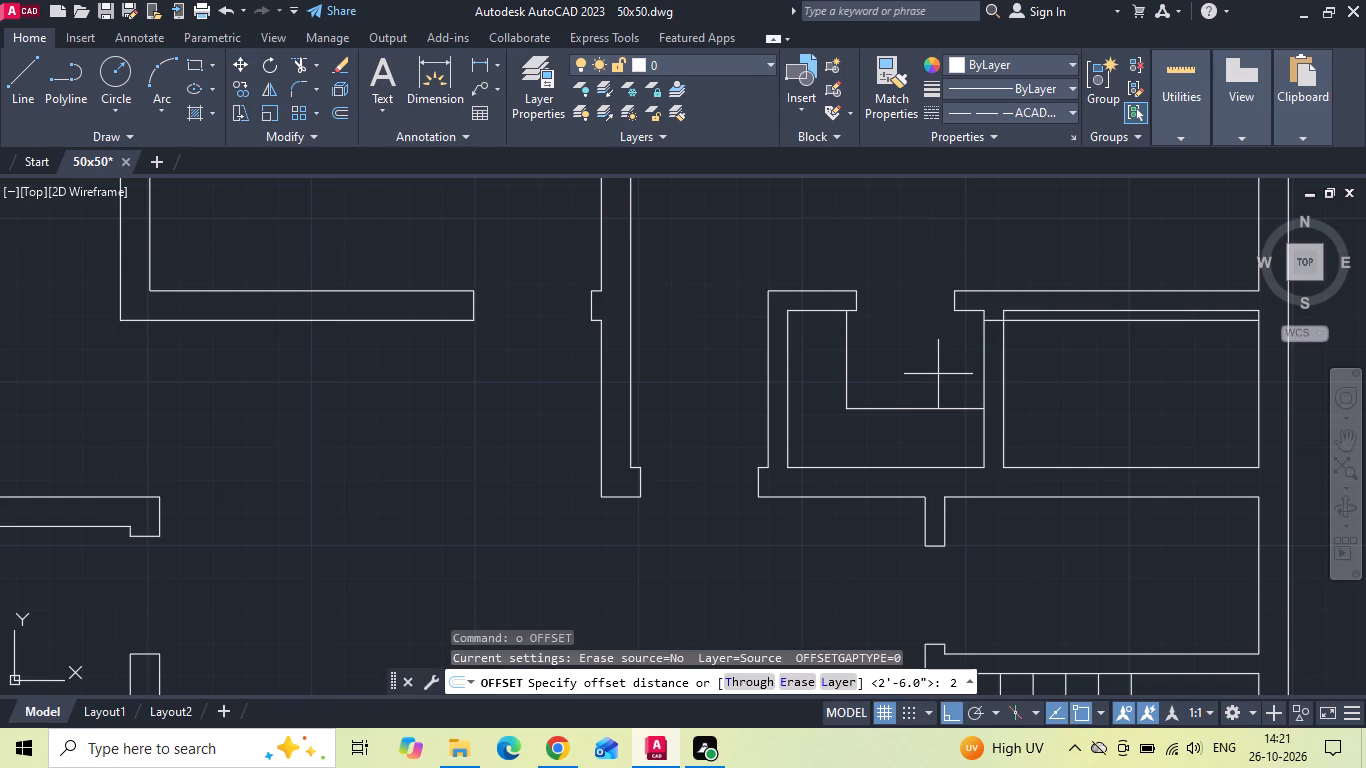
text('6)
key(space)
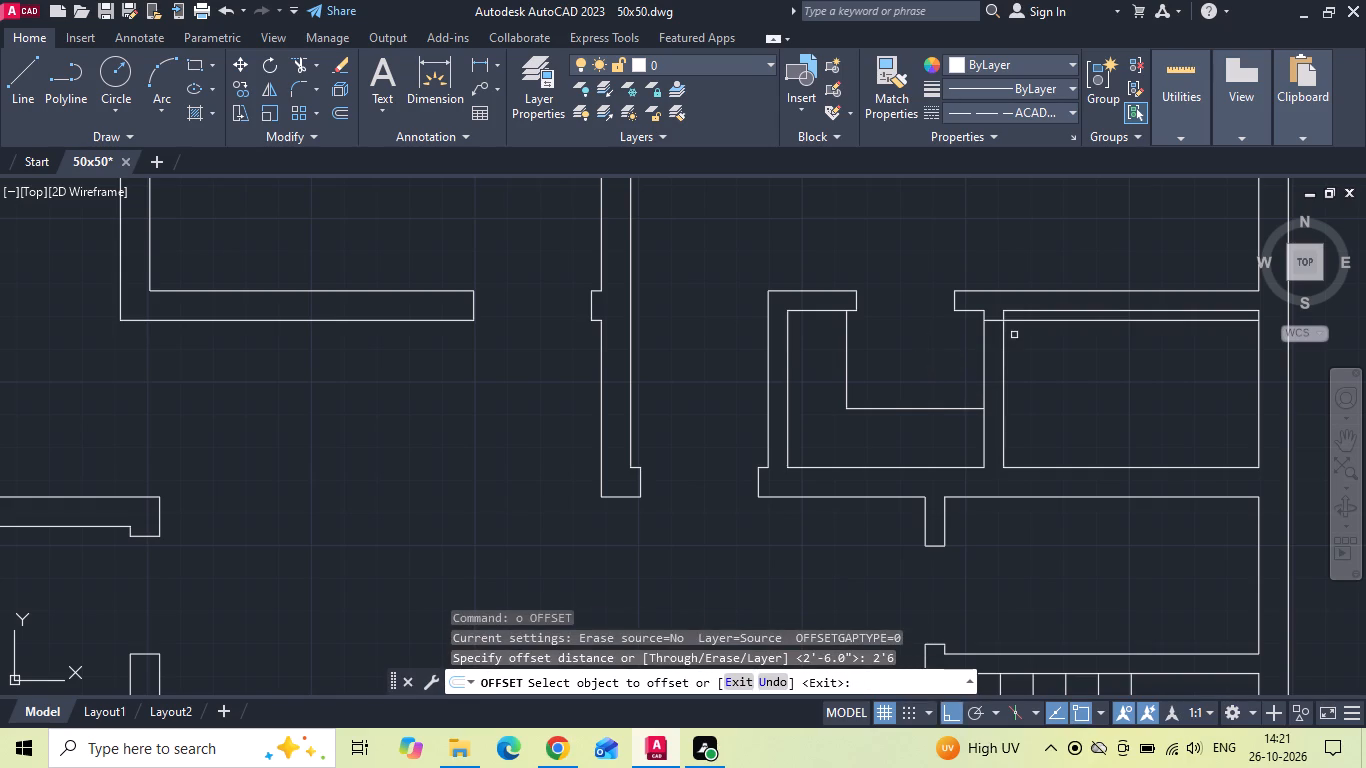
click(1021, 322)
click(1031, 361)
scroll(1032, 362, down, 2)
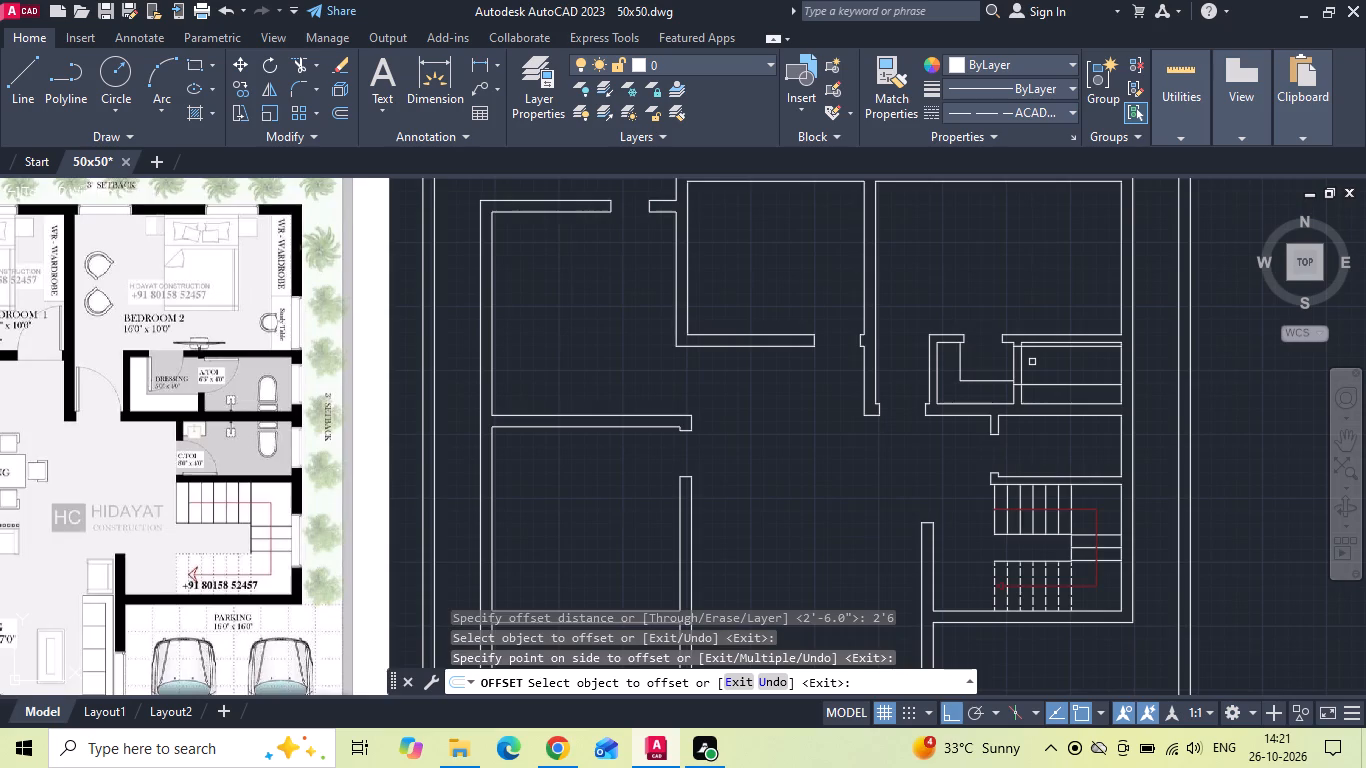
scroll(1032, 362, down, 1)
scroll(1032, 362, up, 1)
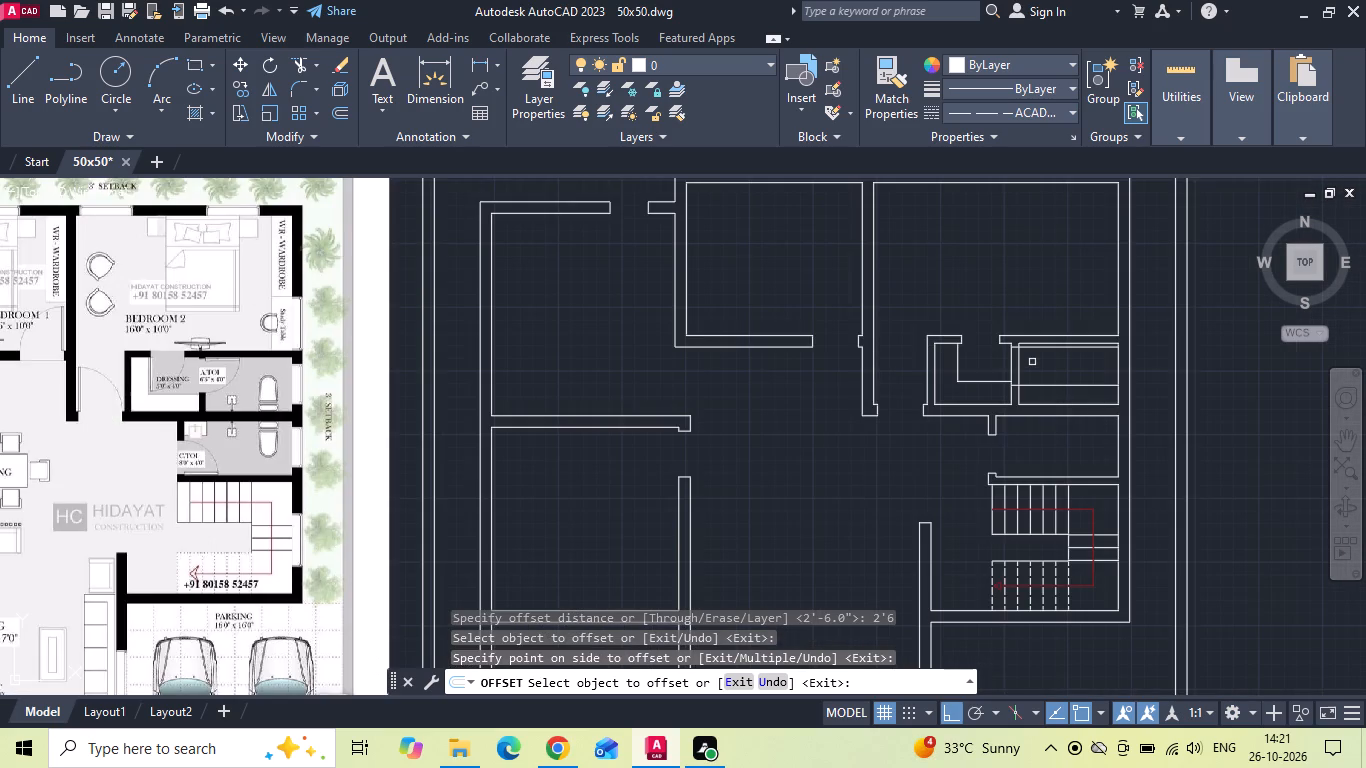
click(1032, 362)
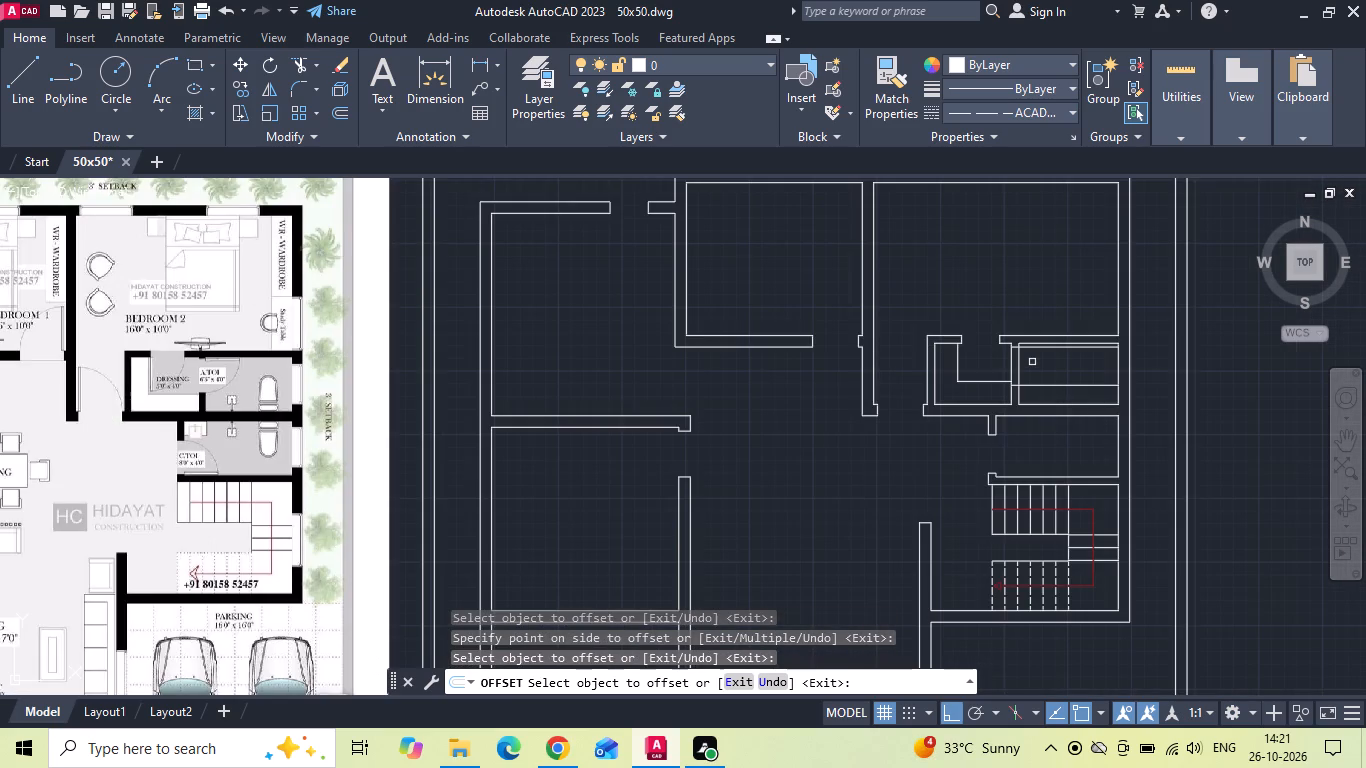
key(Escape)
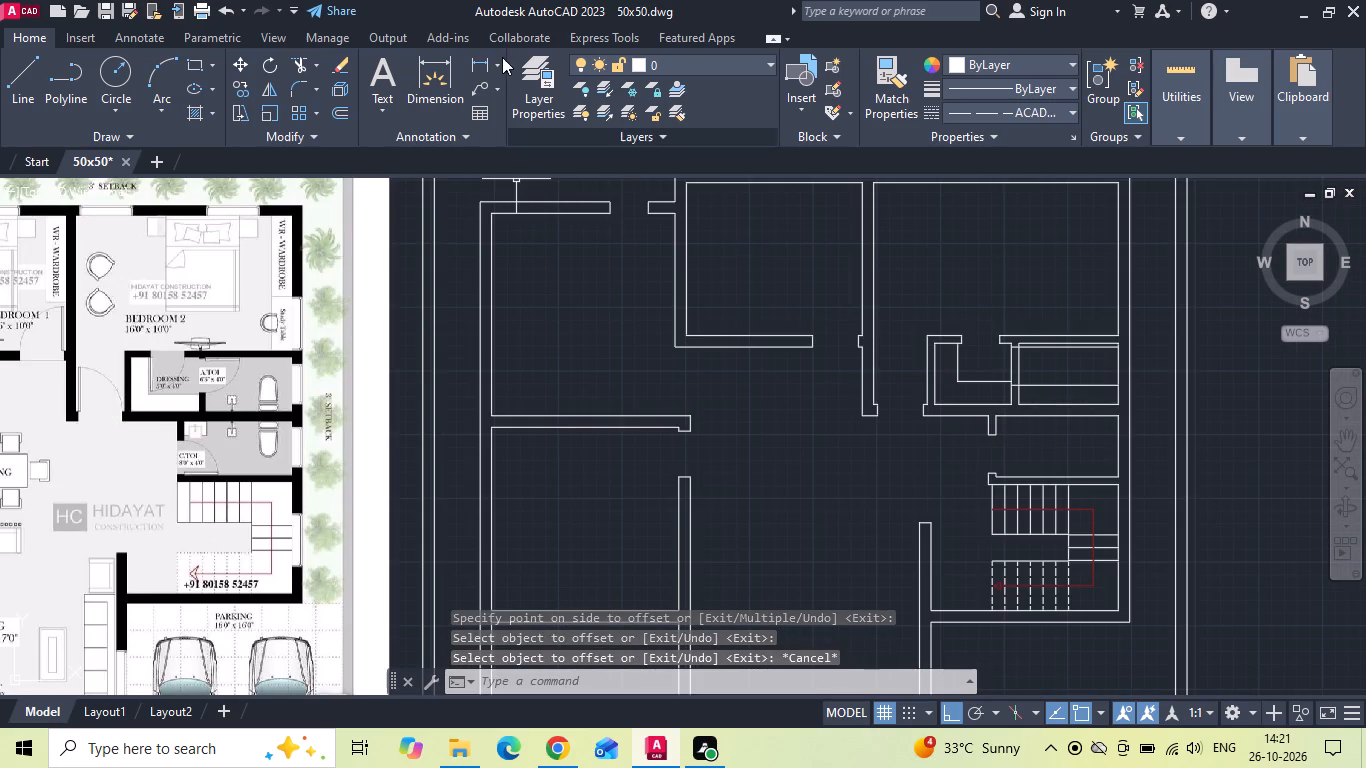
Check the distance between the attached toilet's two horizontal jamb lines with a linear dimension, without placing it.
click(472, 64)
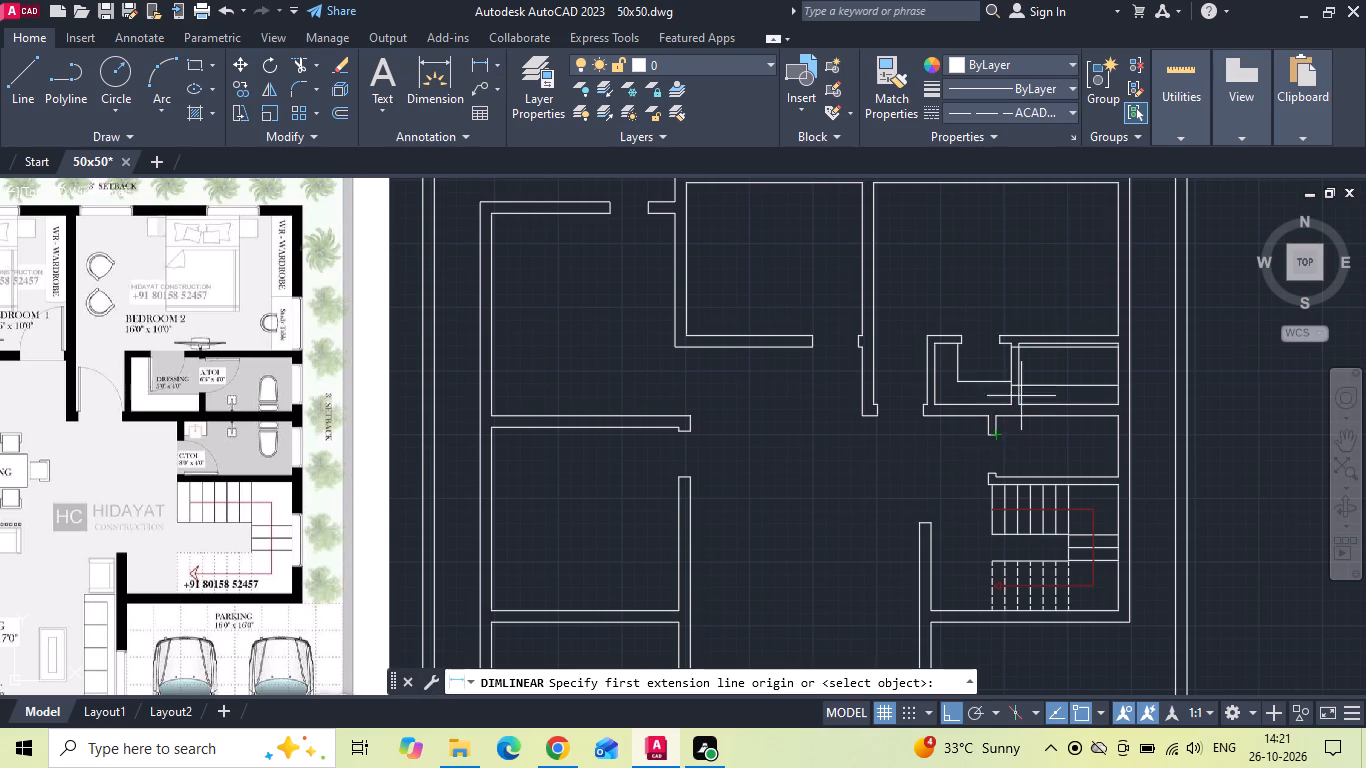
scroll(1073, 368, up, 2)
click(932, 311)
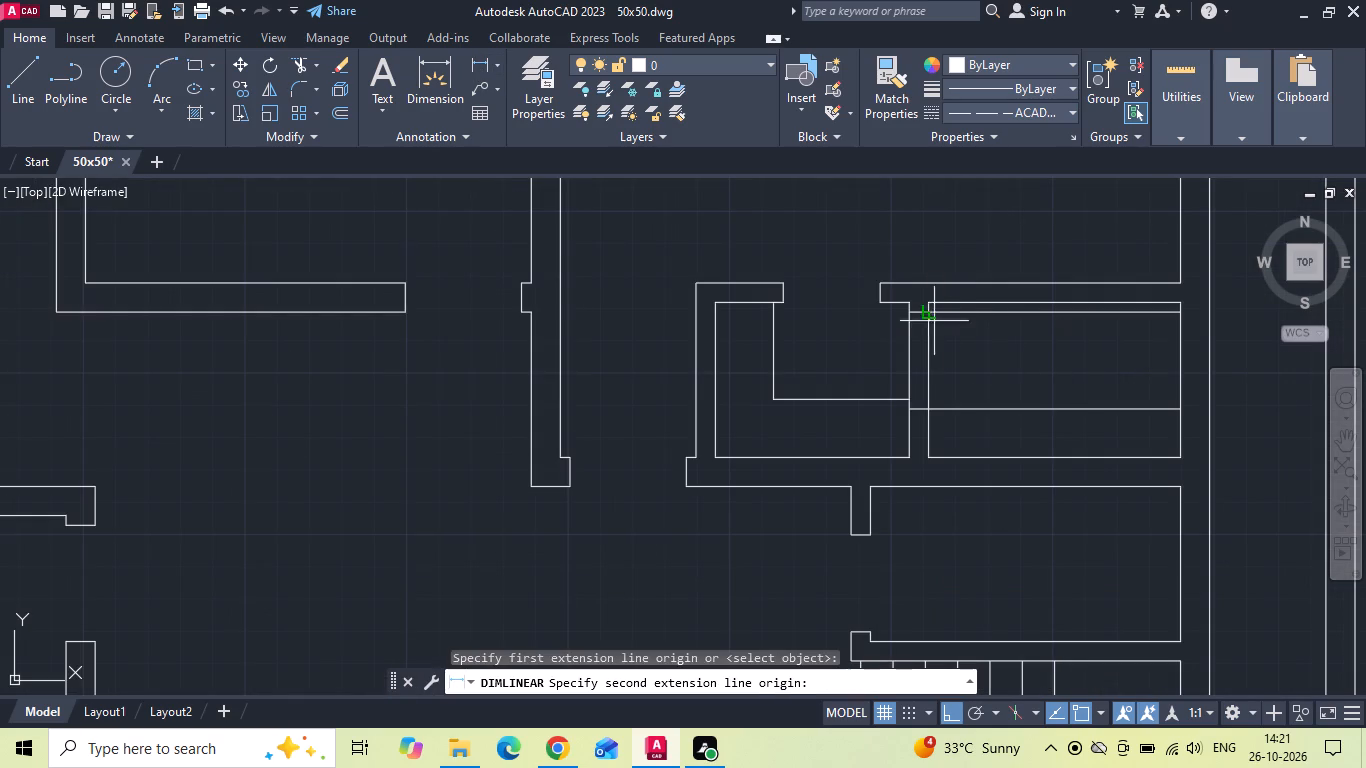
click(927, 410)
key(Escape)
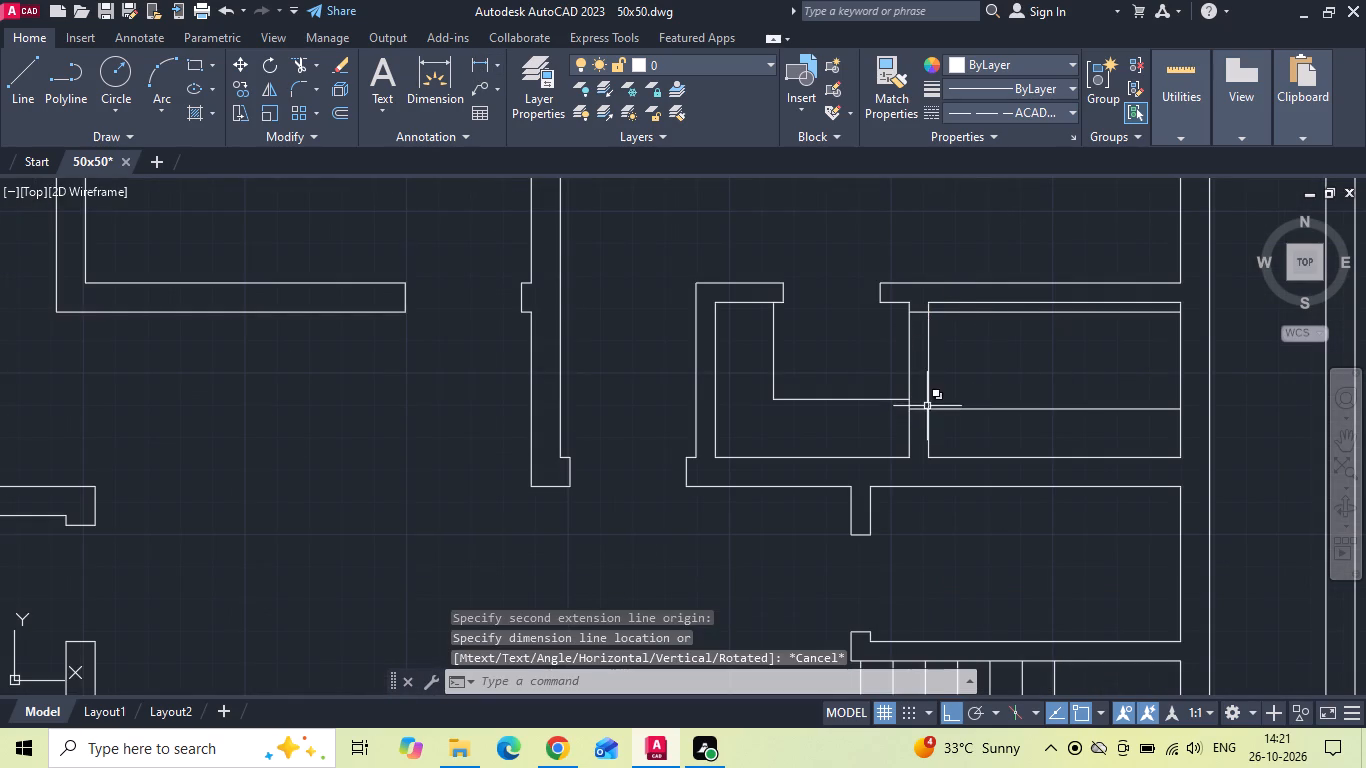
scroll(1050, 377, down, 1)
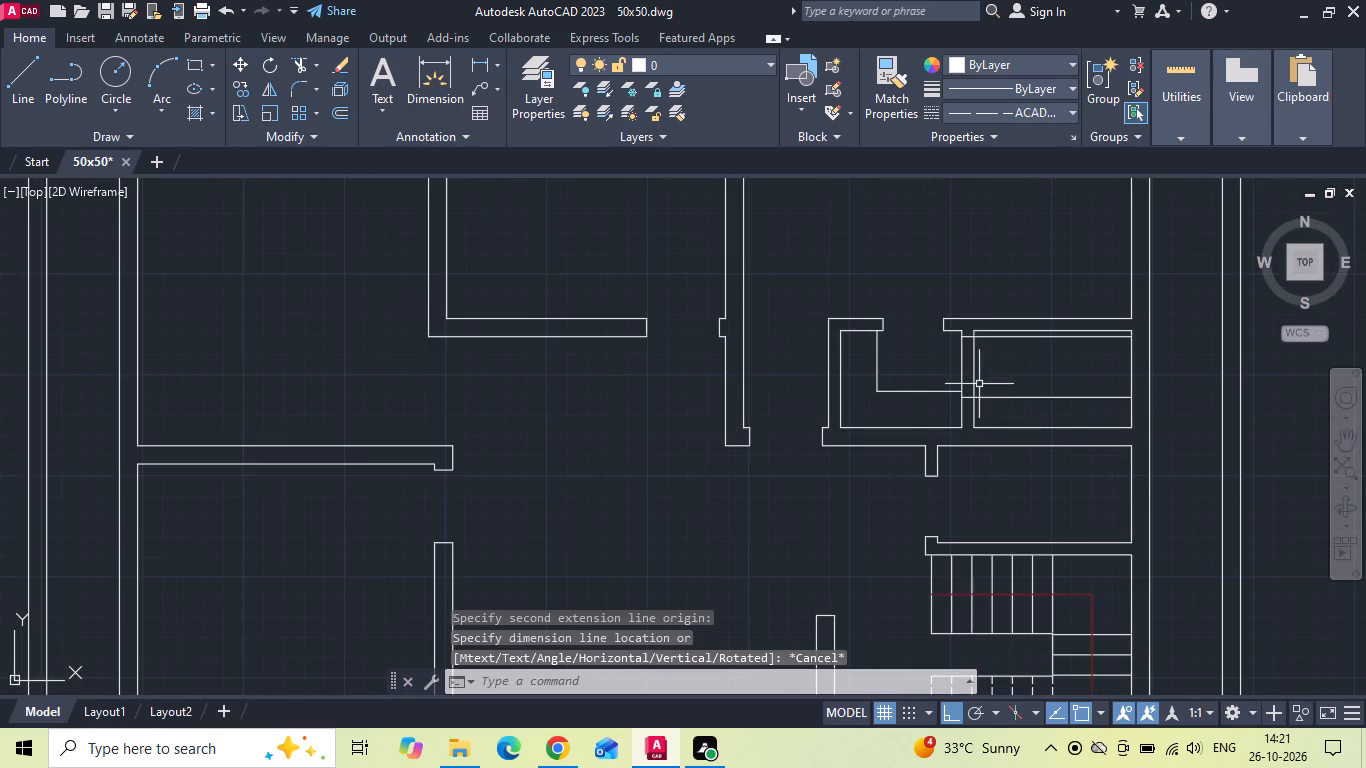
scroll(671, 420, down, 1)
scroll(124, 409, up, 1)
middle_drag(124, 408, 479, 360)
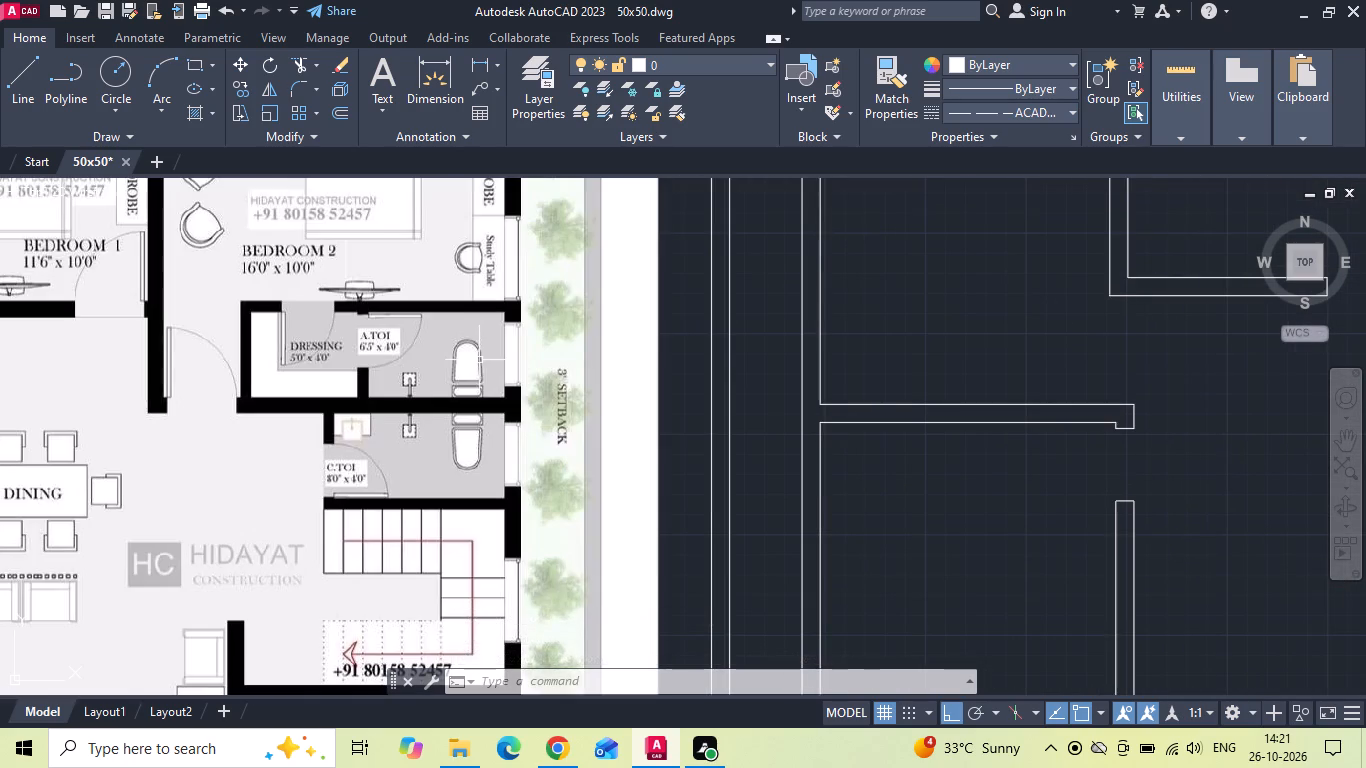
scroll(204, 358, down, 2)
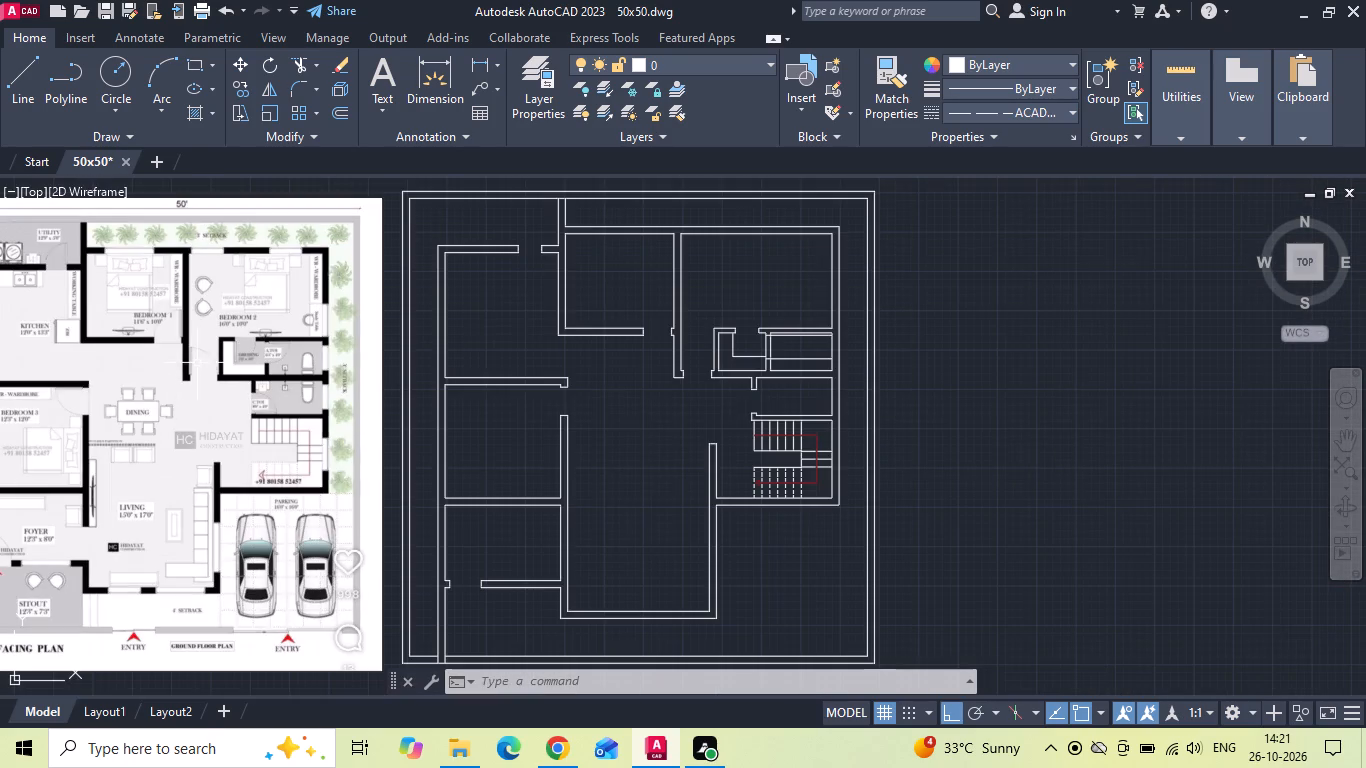
Check the depth of the dressing room's lower wardrobe strip with a linear dimension from the wall, without placing it.
scroll(760, 357, up, 4)
key(space)
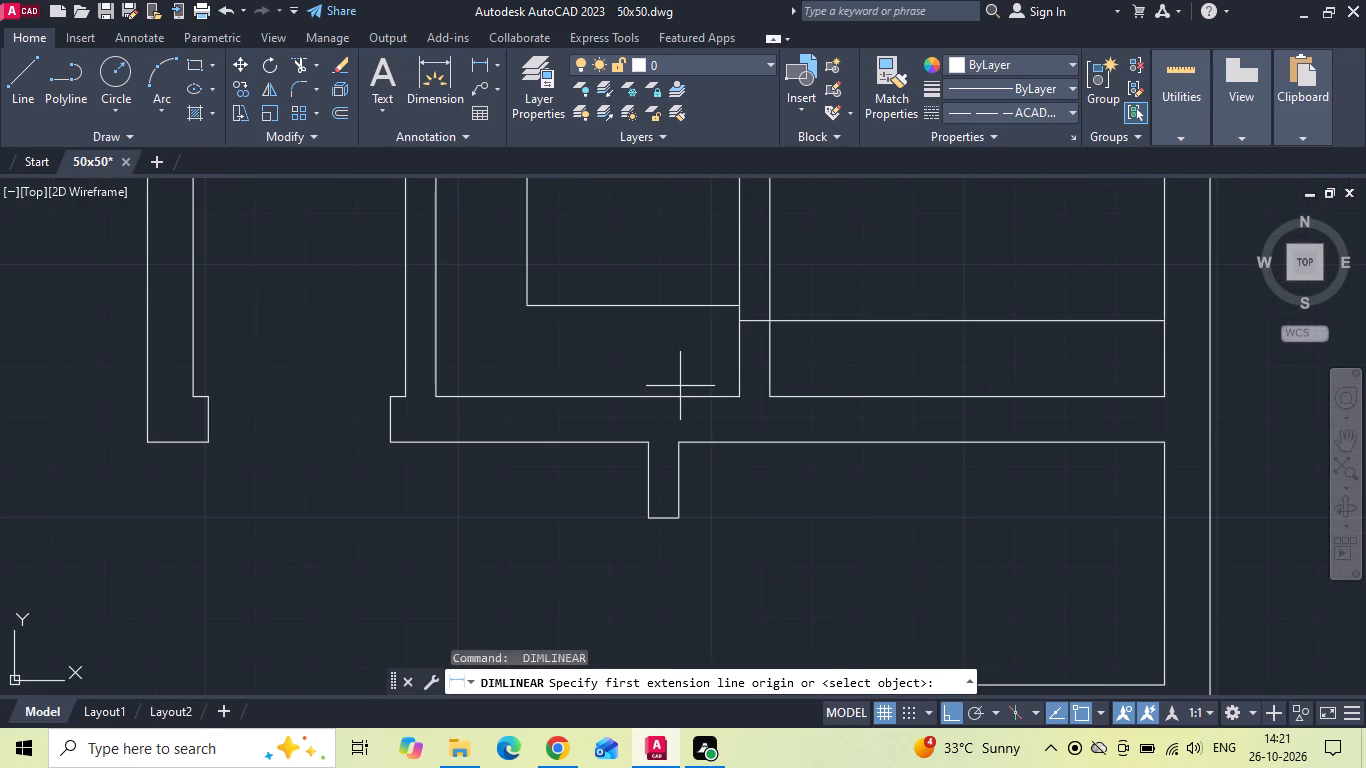
click(678, 392)
click(672, 312)
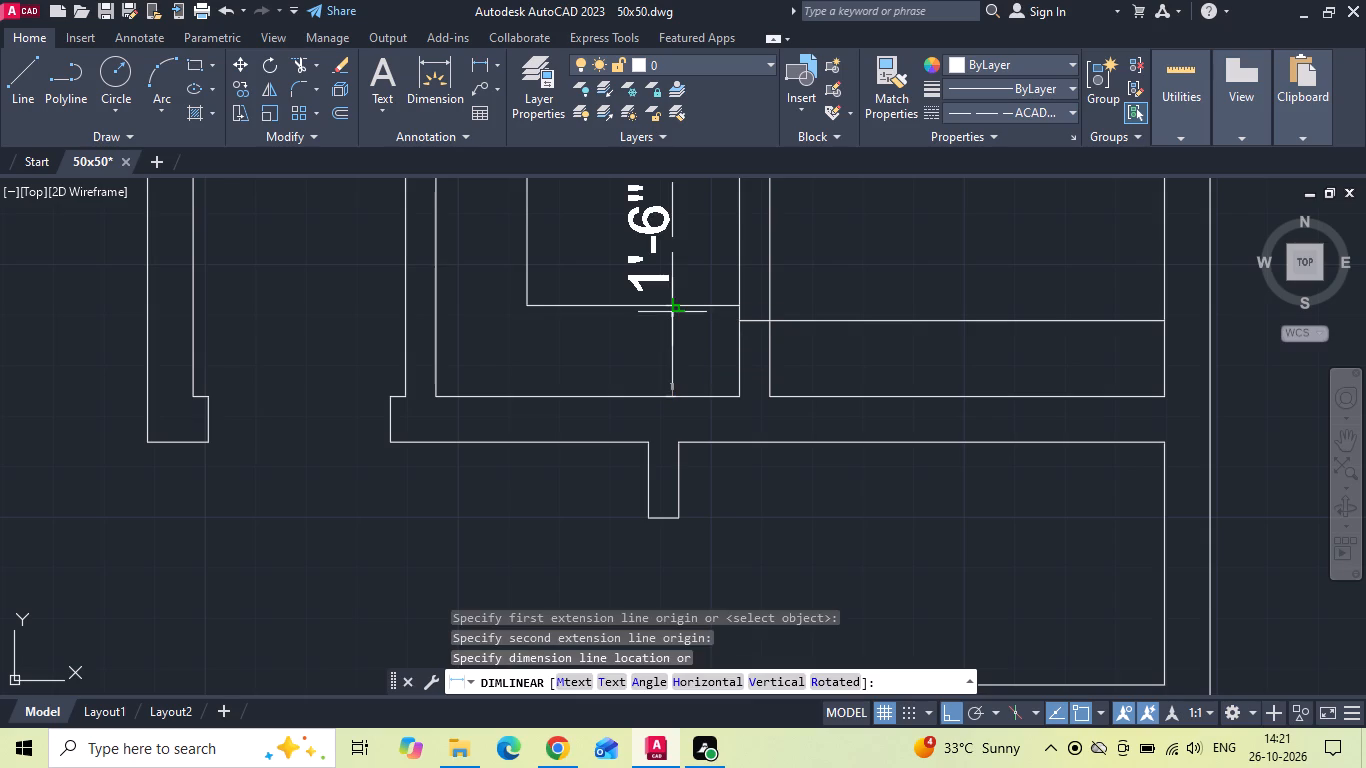
scroll(672, 312, down, 1)
key(Escape)
middle_drag(670, 319, 668, 359)
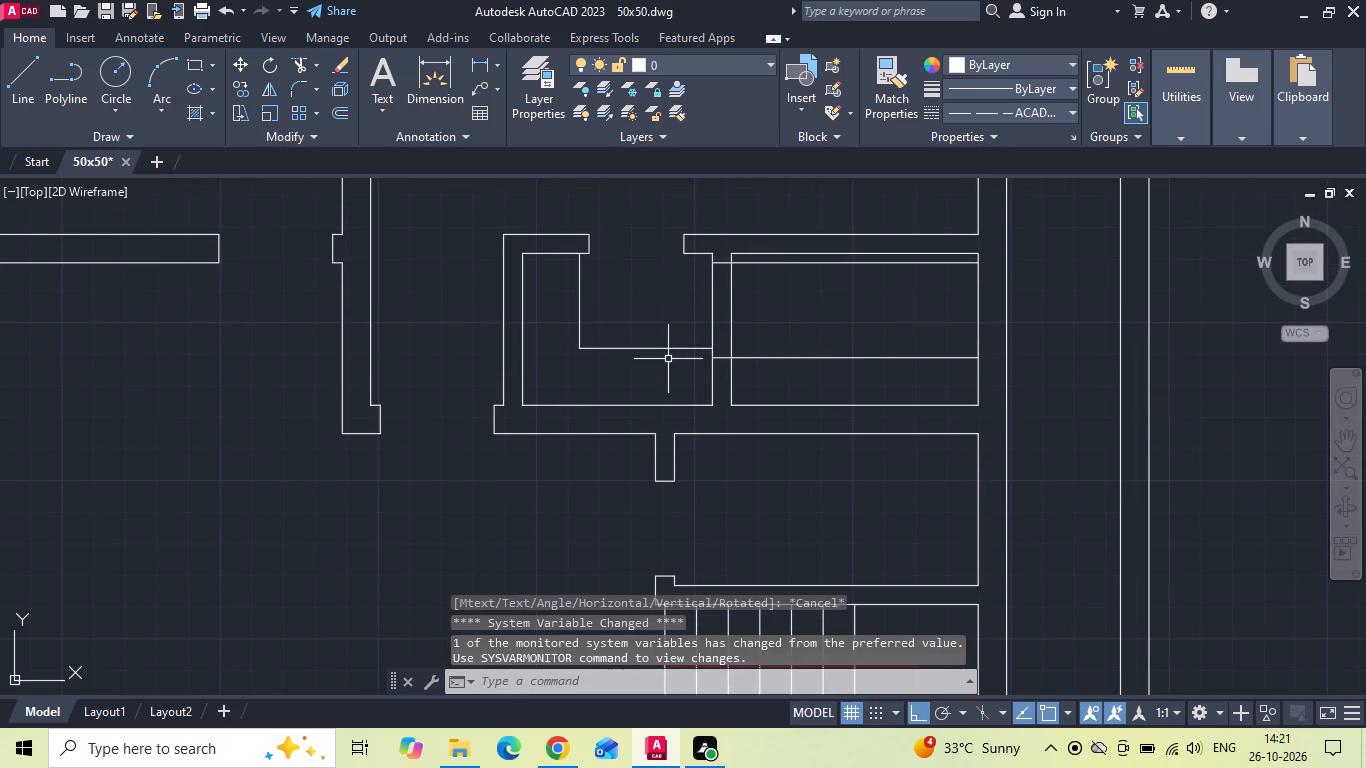
Trim both lines of the wall between the dressing room and attached toilet, between the jamb lines, to cut the door opening.
text(tr)
key(space)
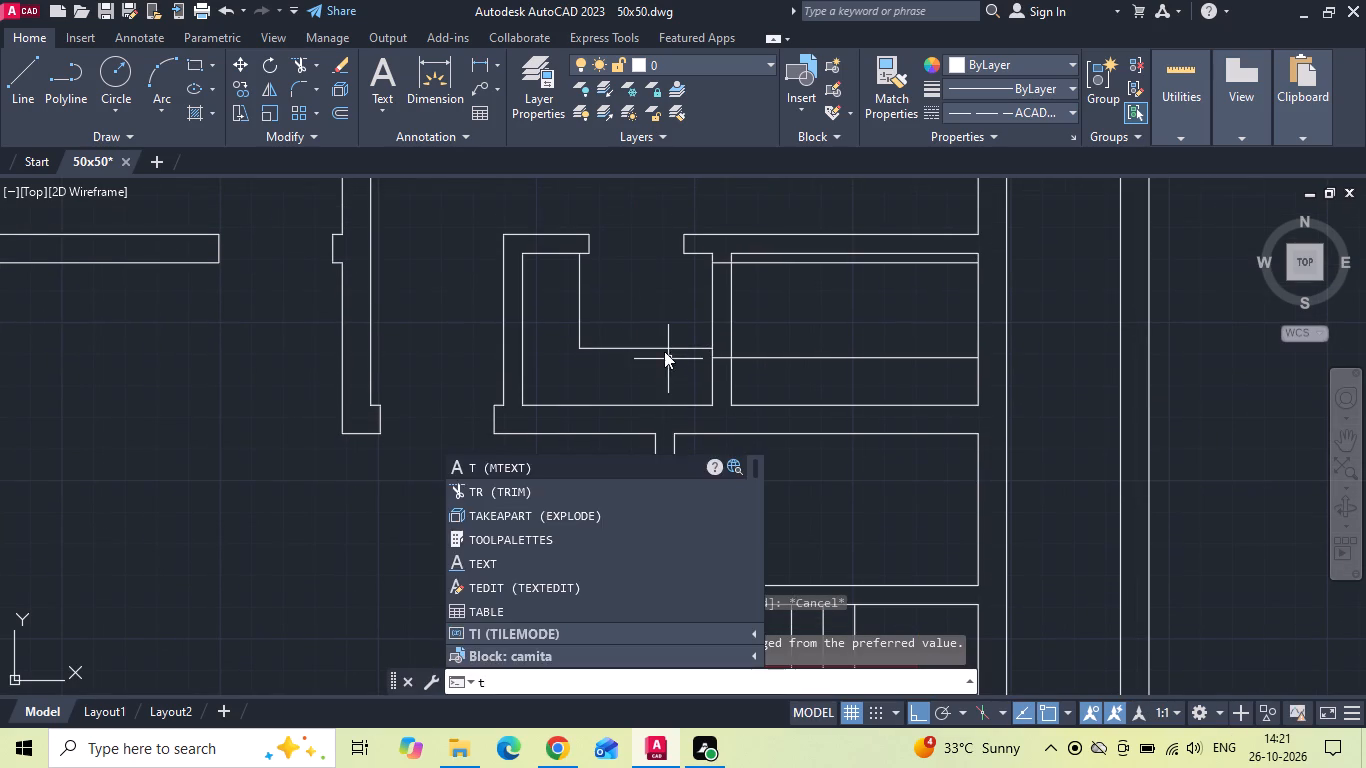
key(space)
click(669, 318)
drag(669, 318, 755, 319)
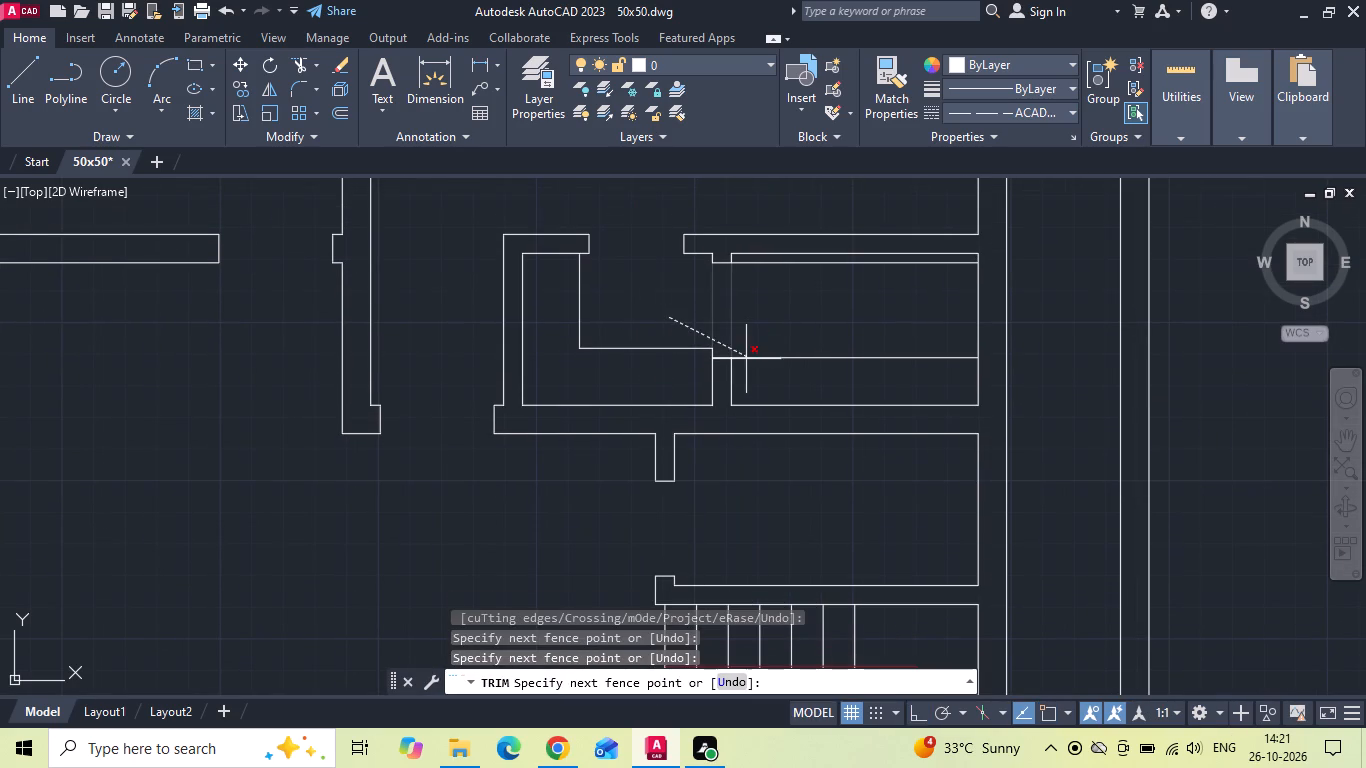
click(746, 359)
key(Escape)
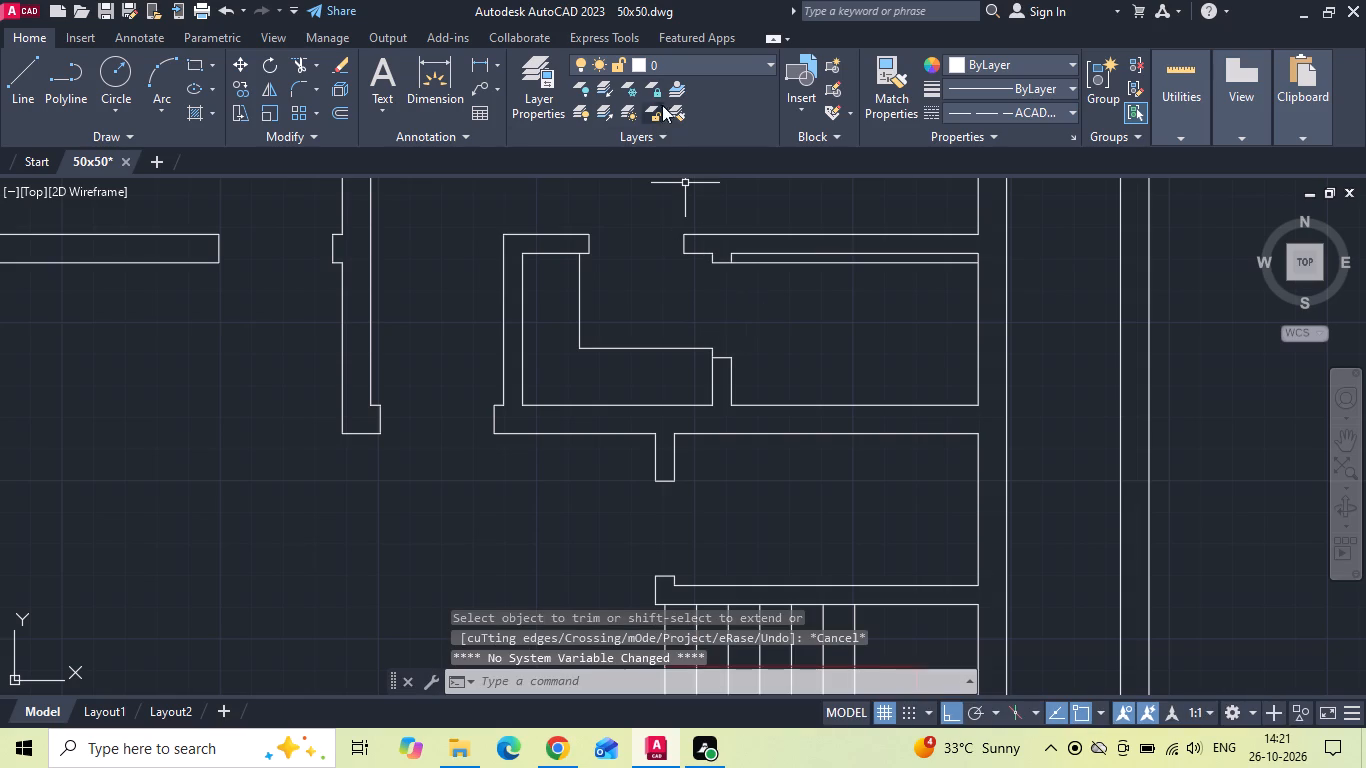
Check the gap between the attached toilet's lower jamb line and the wardrobe's front line with a linear dimension, without placing it.
click(470, 64)
scroll(739, 372, up, 2)
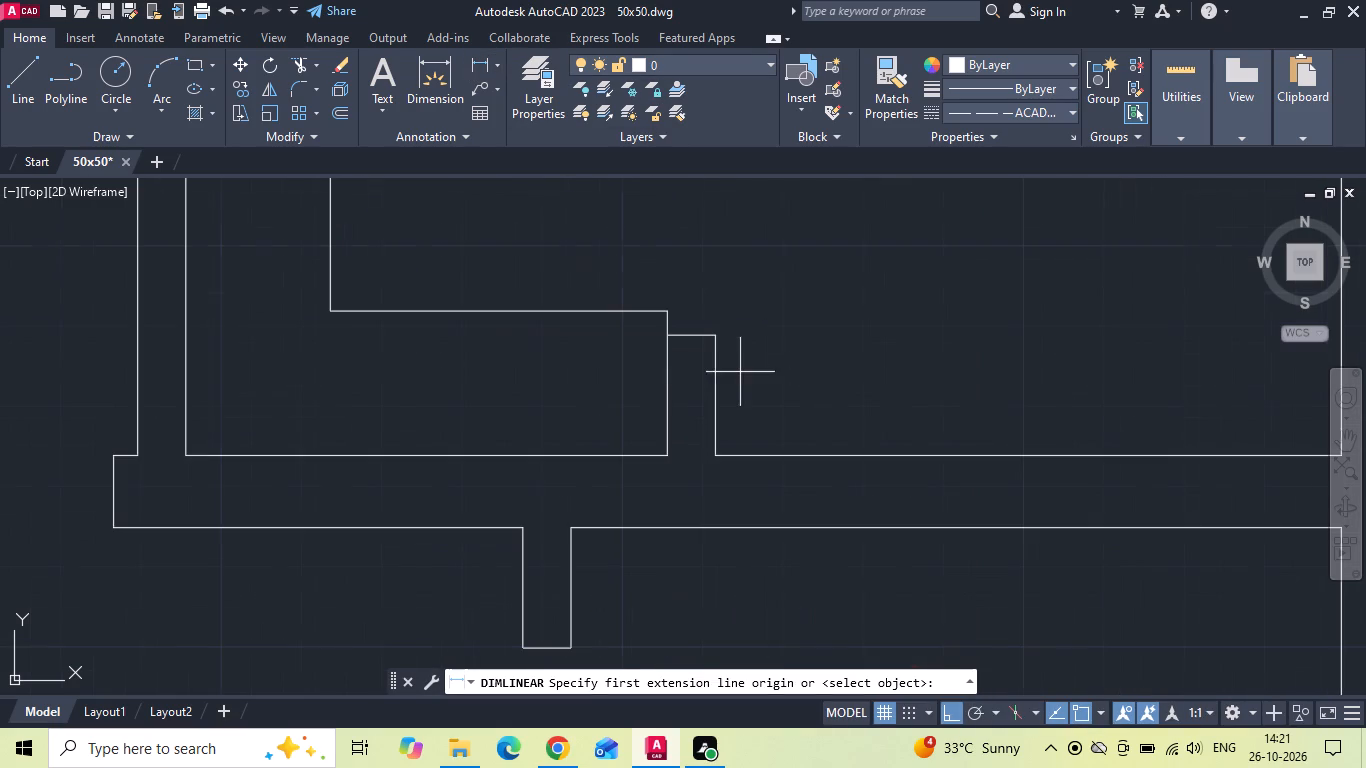
click(663, 335)
click(666, 310)
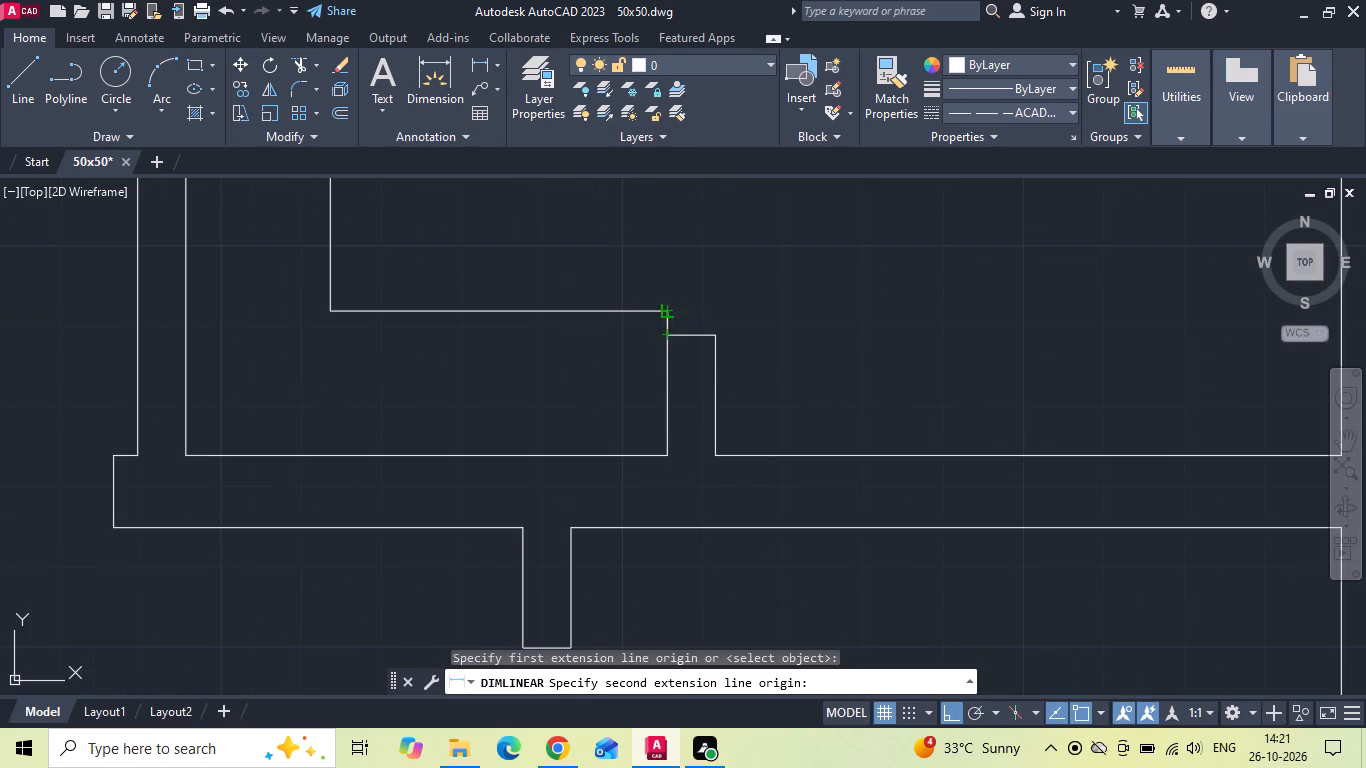
scroll(666, 310, down, 1)
key(Escape)
middle_drag(670, 327, 679, 416)
scroll(679, 426, down, 1)
scroll(703, 302, up, 1)
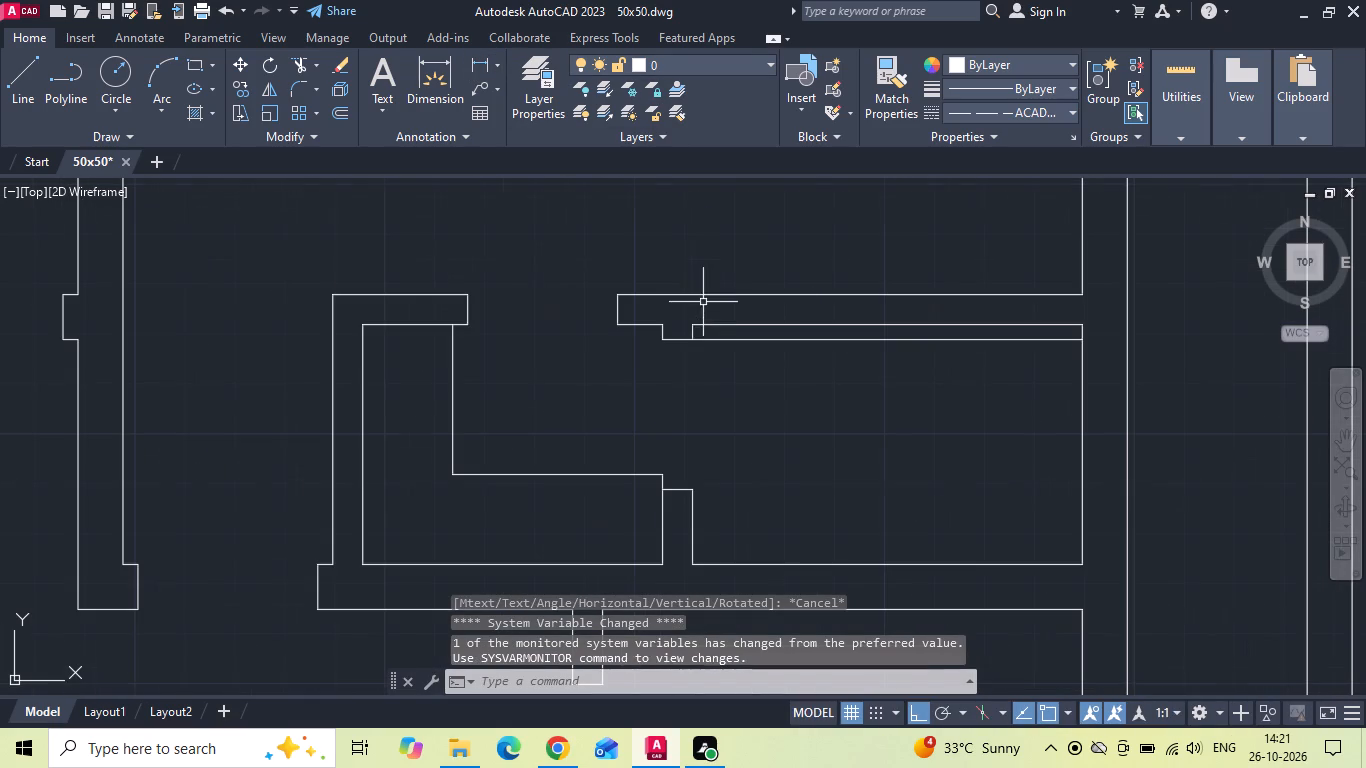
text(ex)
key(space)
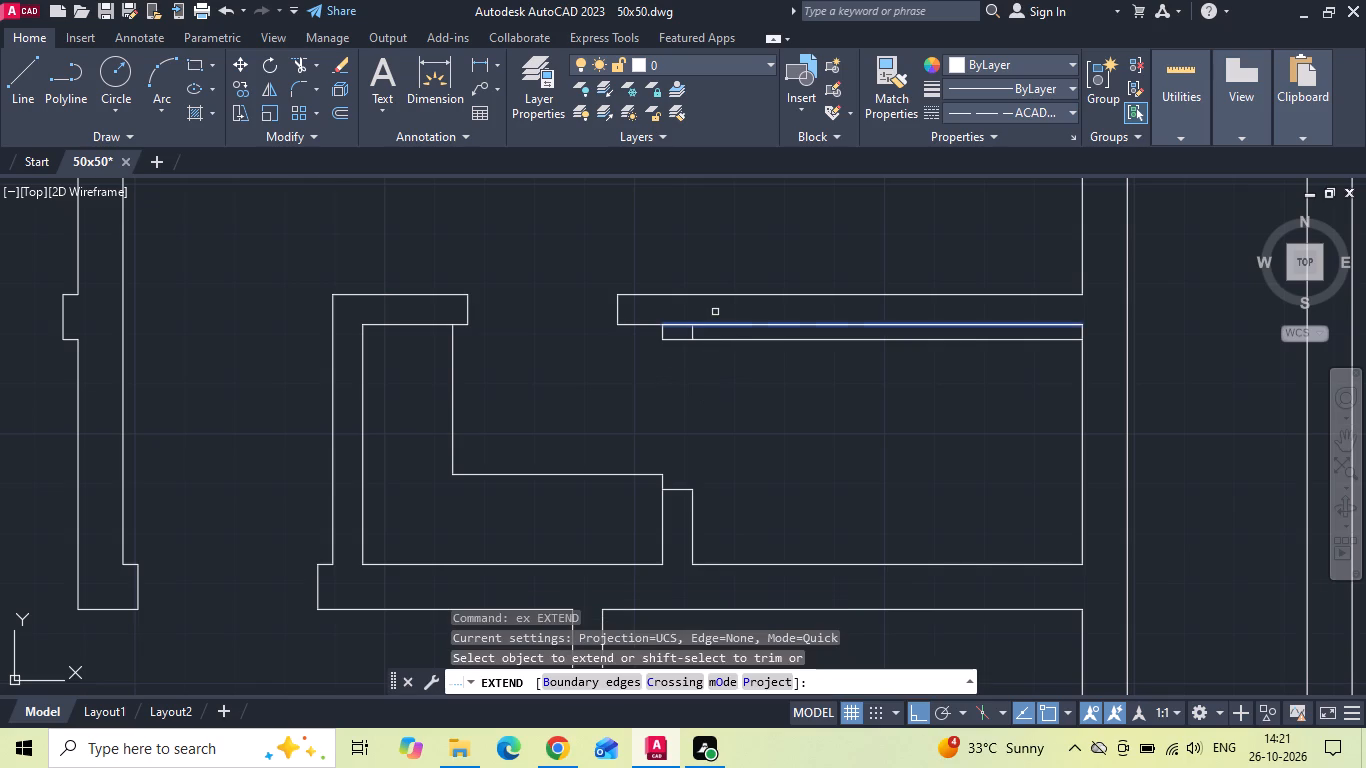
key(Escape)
Move the attached toilet door's lower jamb line 3" up, level with the wardrobe's front line.
drag(677, 482, 673, 496)
click(672, 512)
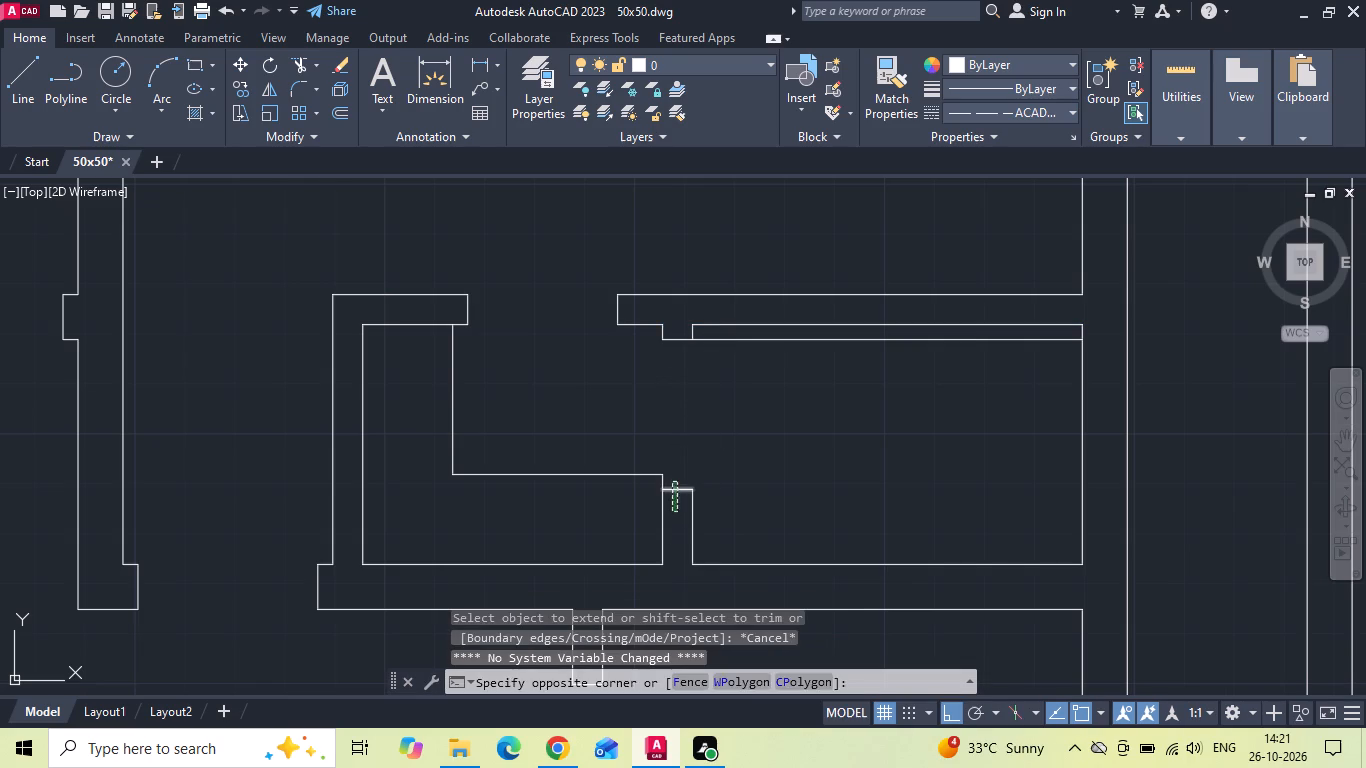
right_click(707, 457)
click(754, 362)
click(771, 463)
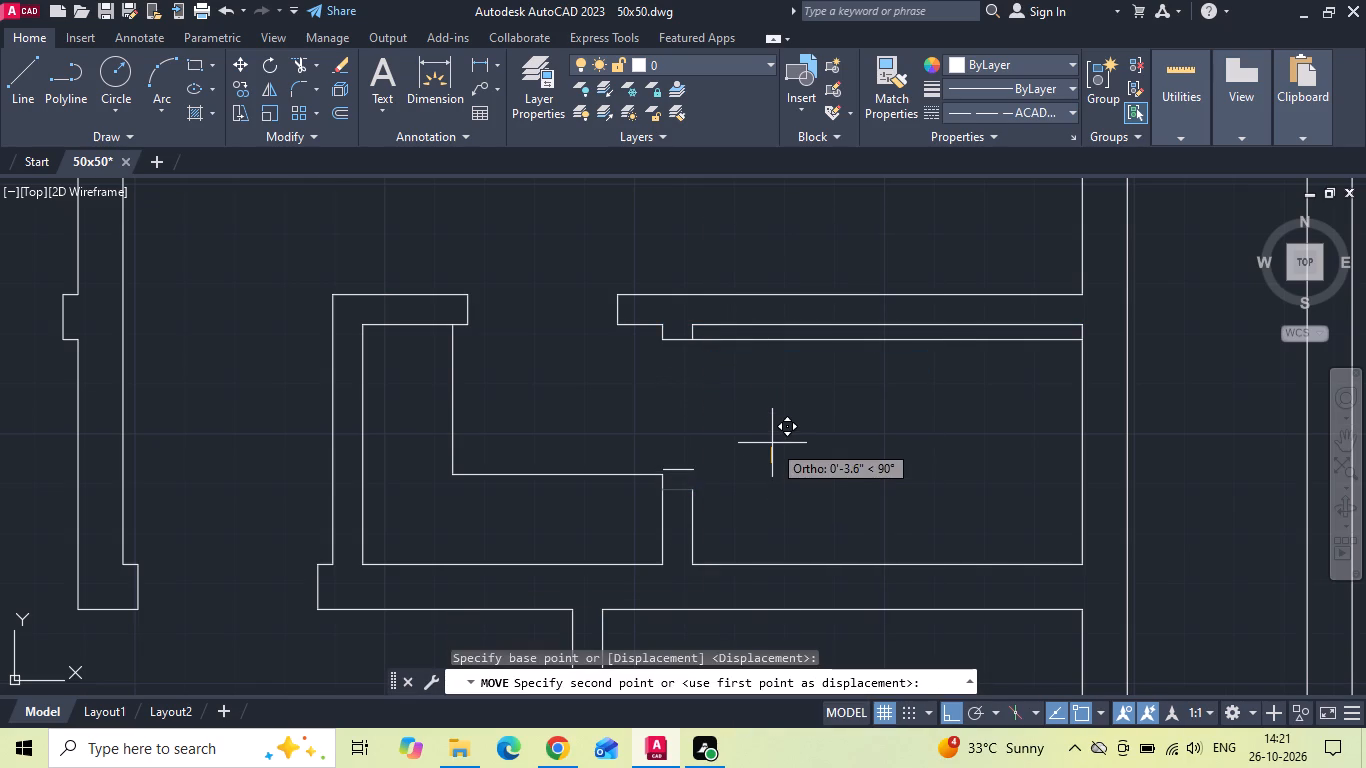
text(3)
key(space)
Extend the toilet-side line of the dressing room wall up to the moved jamb line.
key(e)
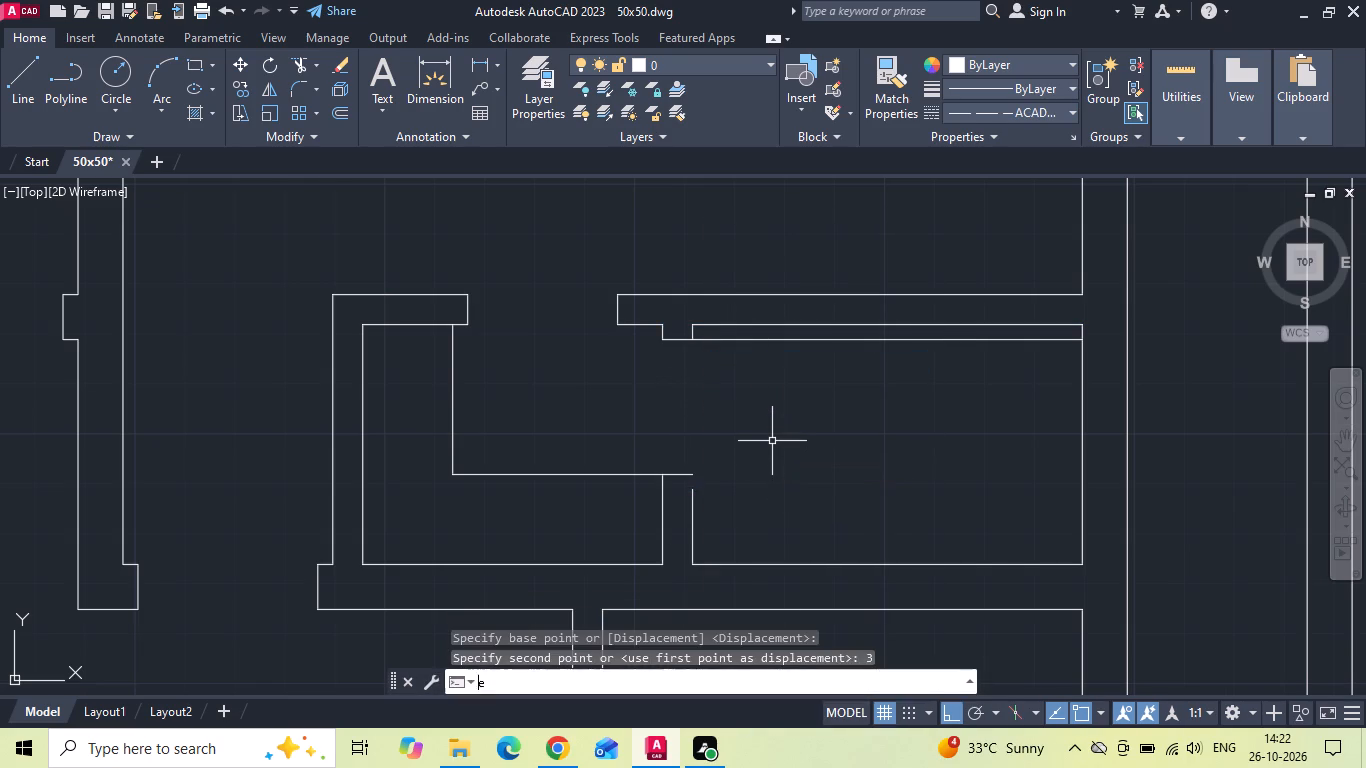
key(x)
key(space)
click(691, 506)
key(Escape)
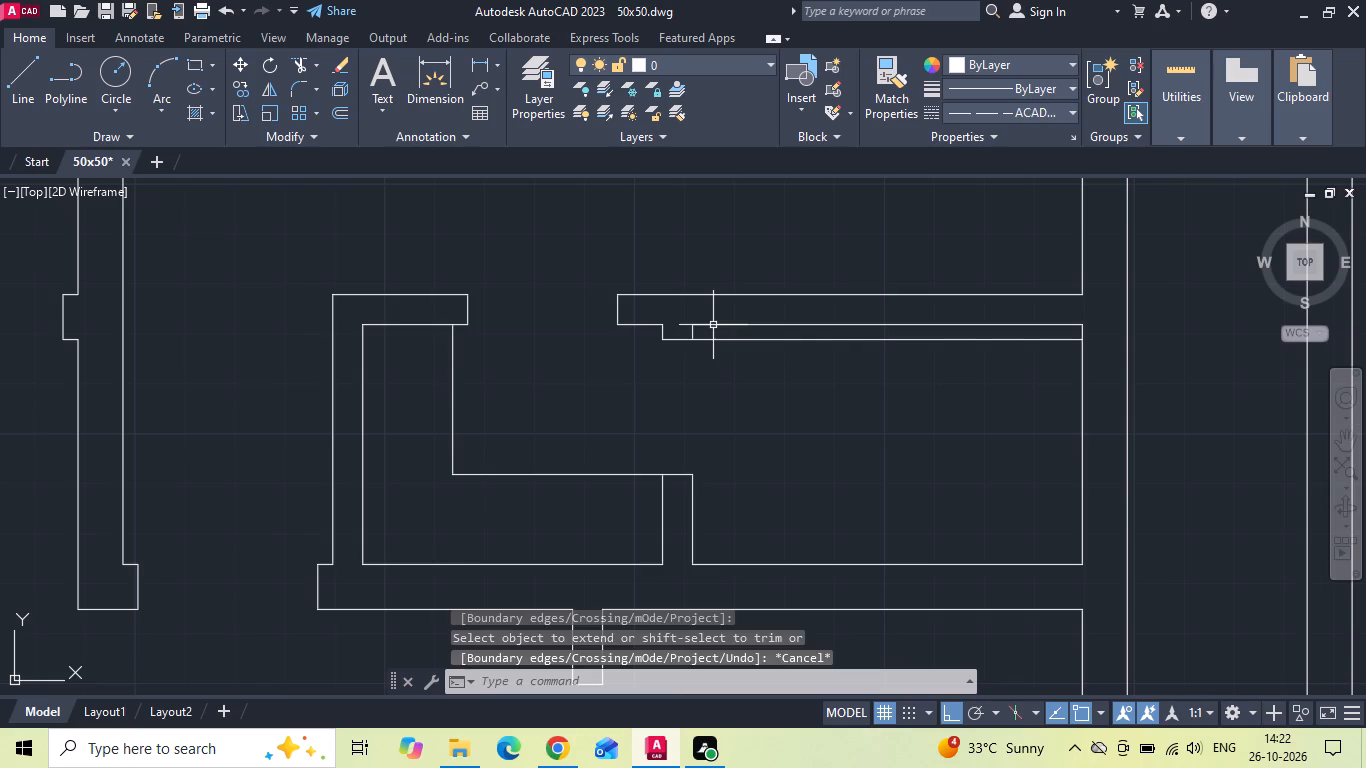
Erase the attached toilet door's upper jamb line, its two short wall stubs and the short wall segment beside the dressing room door.
drag(713, 325, 708, 345)
key(Escape)
scroll(705, 339, up, 2)
drag(714, 327, 645, 385)
click(564, 428)
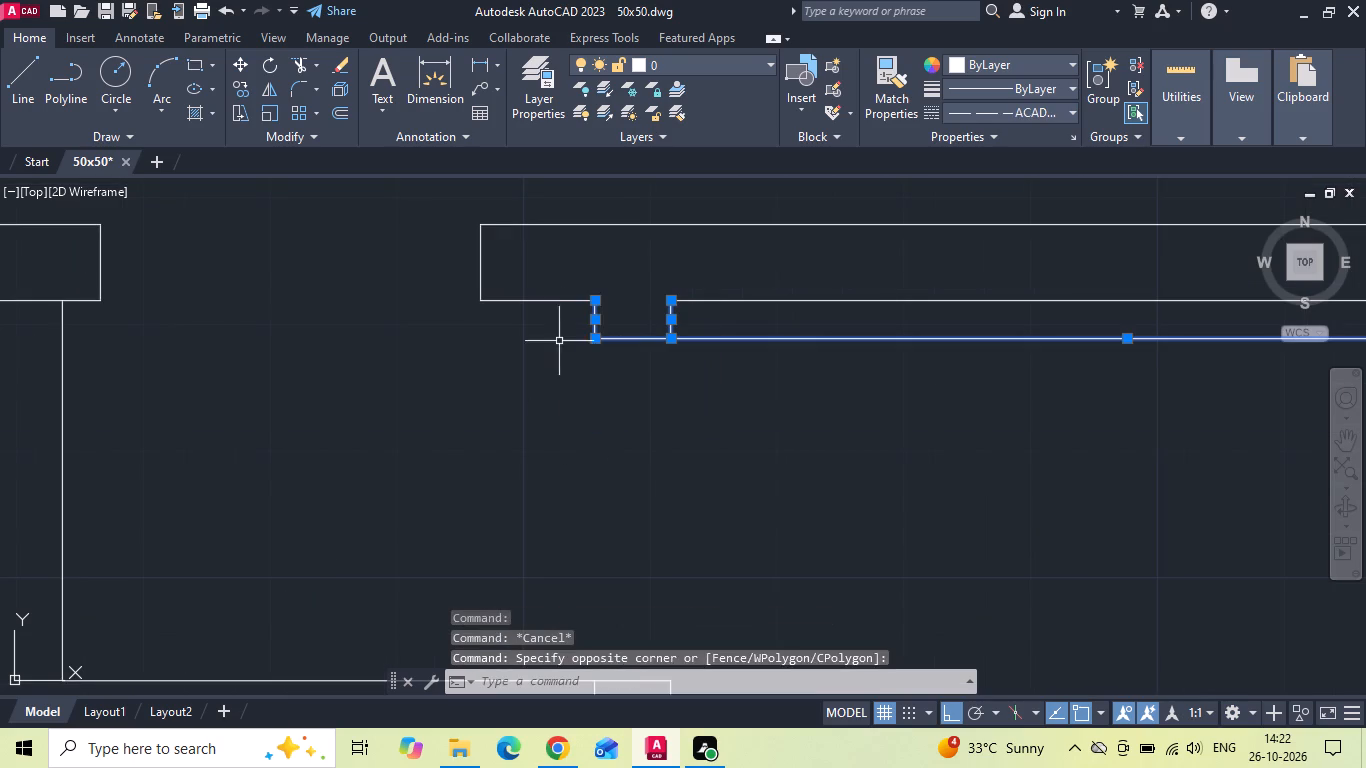
drag(559, 303, 559, 325)
key(Delete)
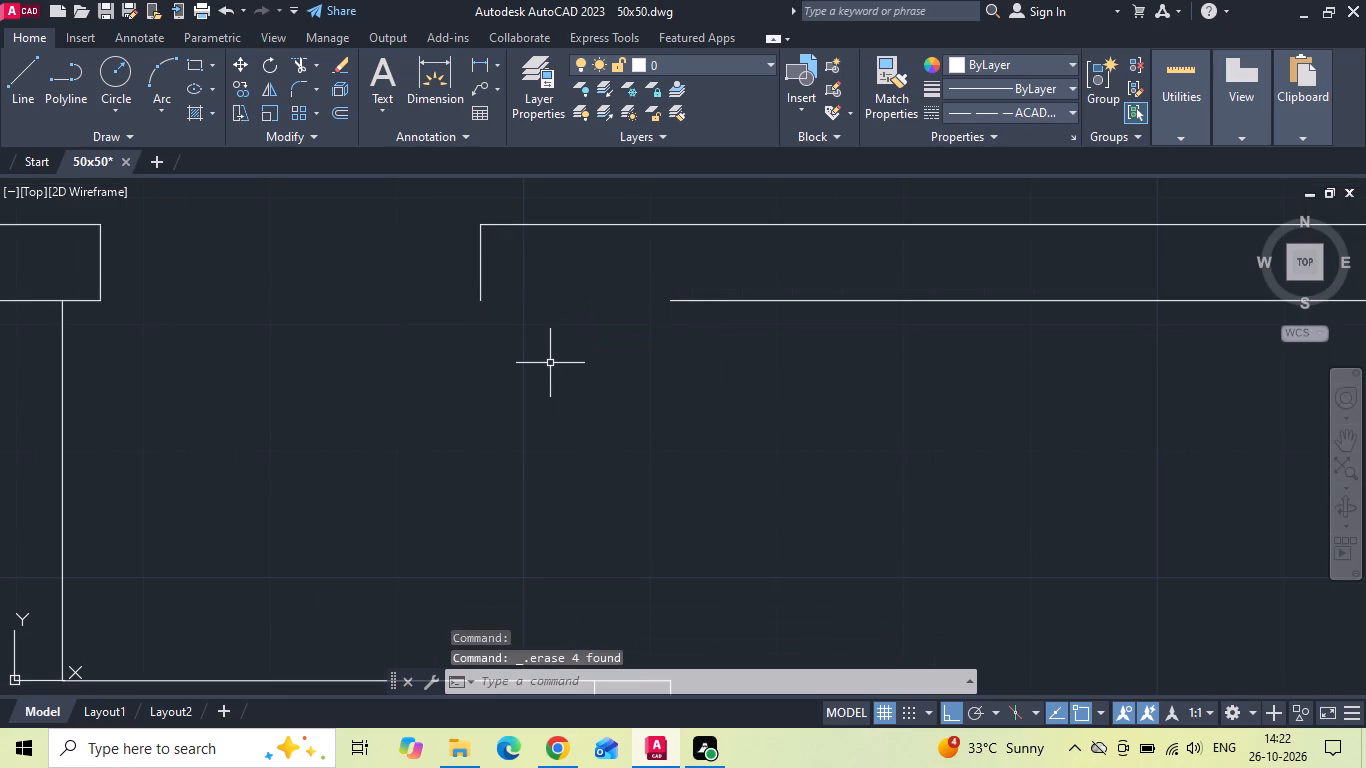
Extend the inner line of the attached toilet's upper wall to the dressing room door's jamb.
text(ex)
key(space)
drag(731, 272, 709, 388)
scroll(648, 343, down, 2)
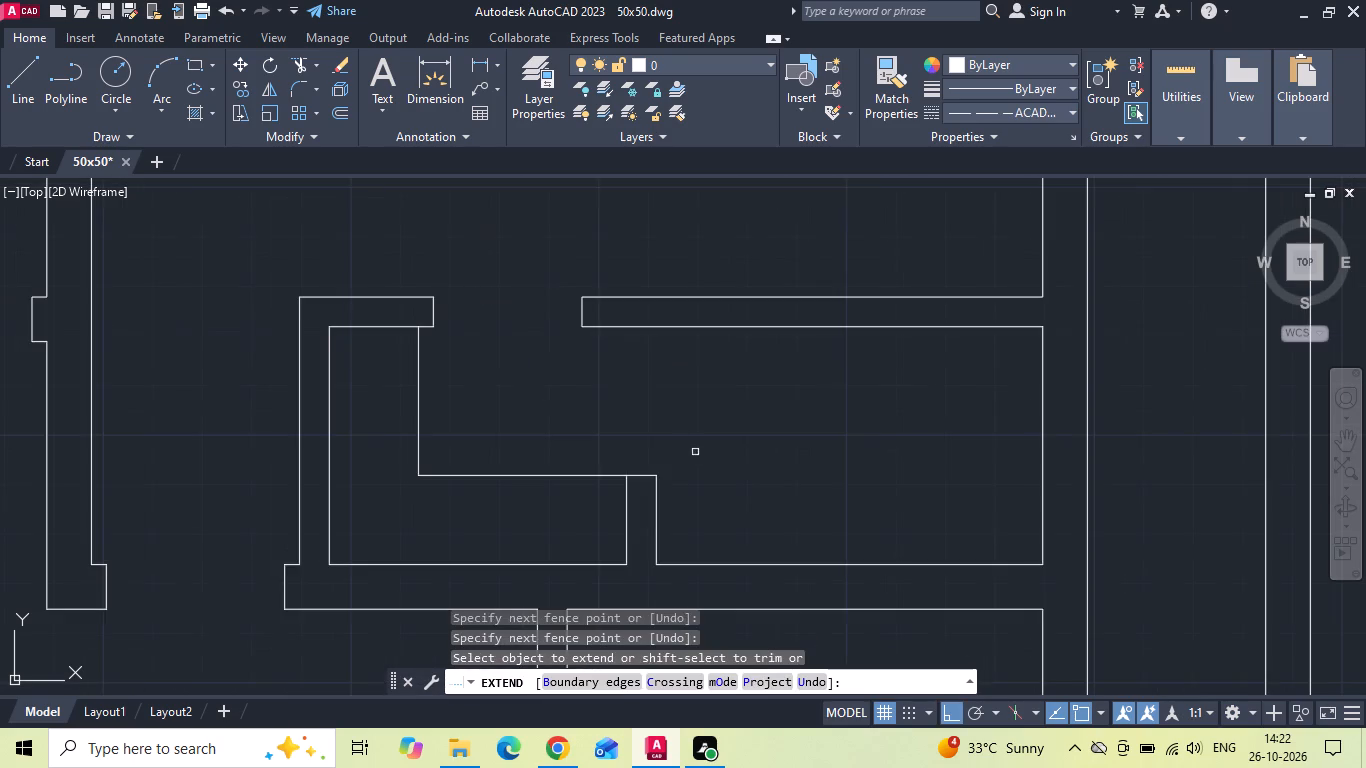
middle_drag(696, 453, 696, 344)
scroll(696, 341, down, 2)
scroll(707, 506, up, 2)
key(Escape)
Erase the common toilet door's lower jamb line and the short wall stub on its inner side.
scroll(605, 469, up, 1)
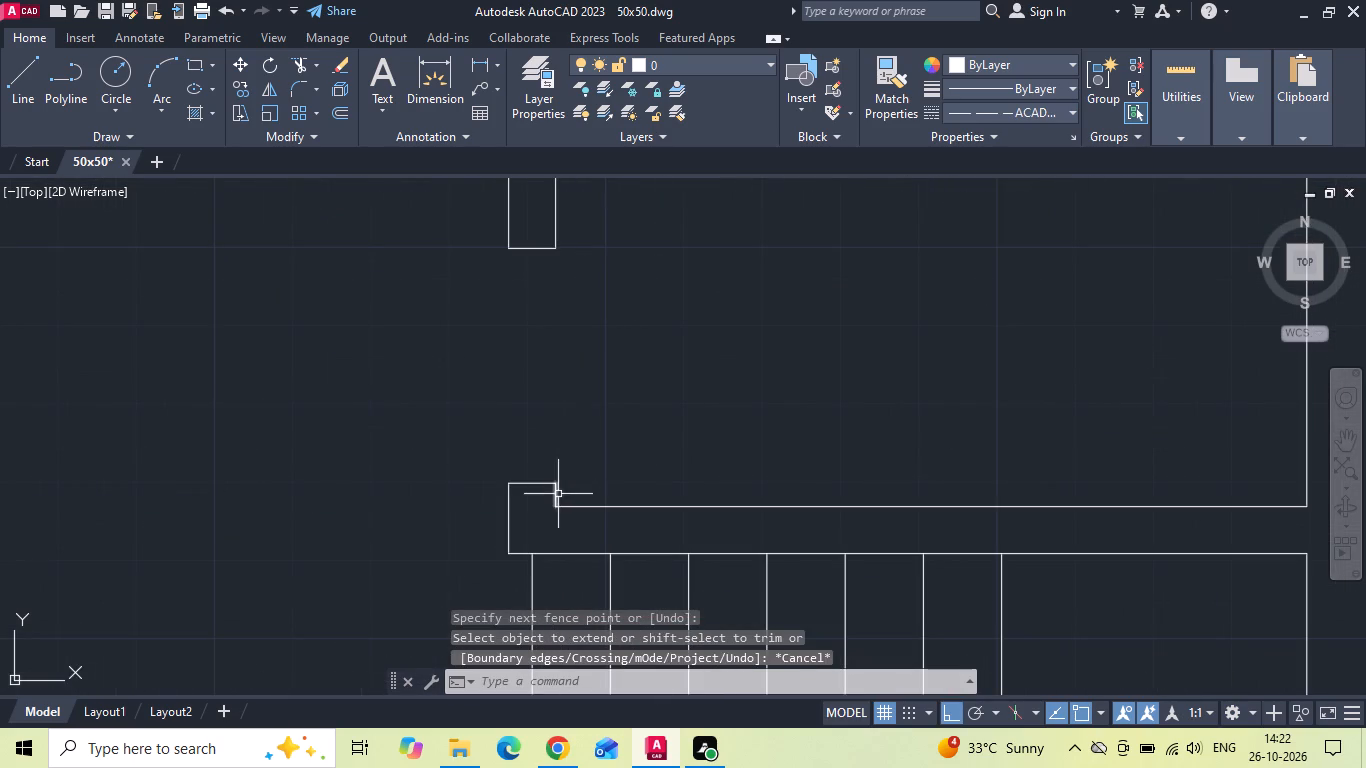
click(574, 489)
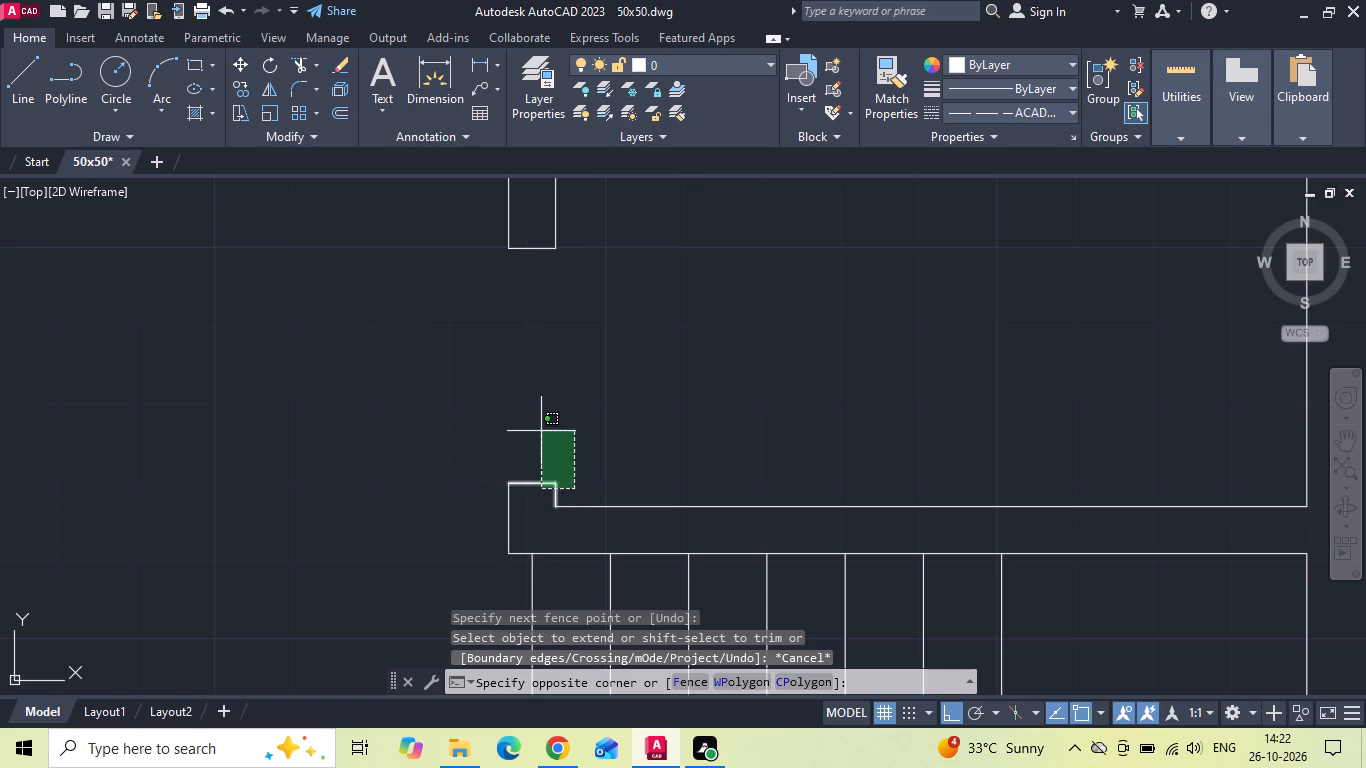
click(541, 431)
key(Delete)
Move the common toilet door's upper jamb line 3" down.
drag(535, 238, 520, 326)
click(520, 333)
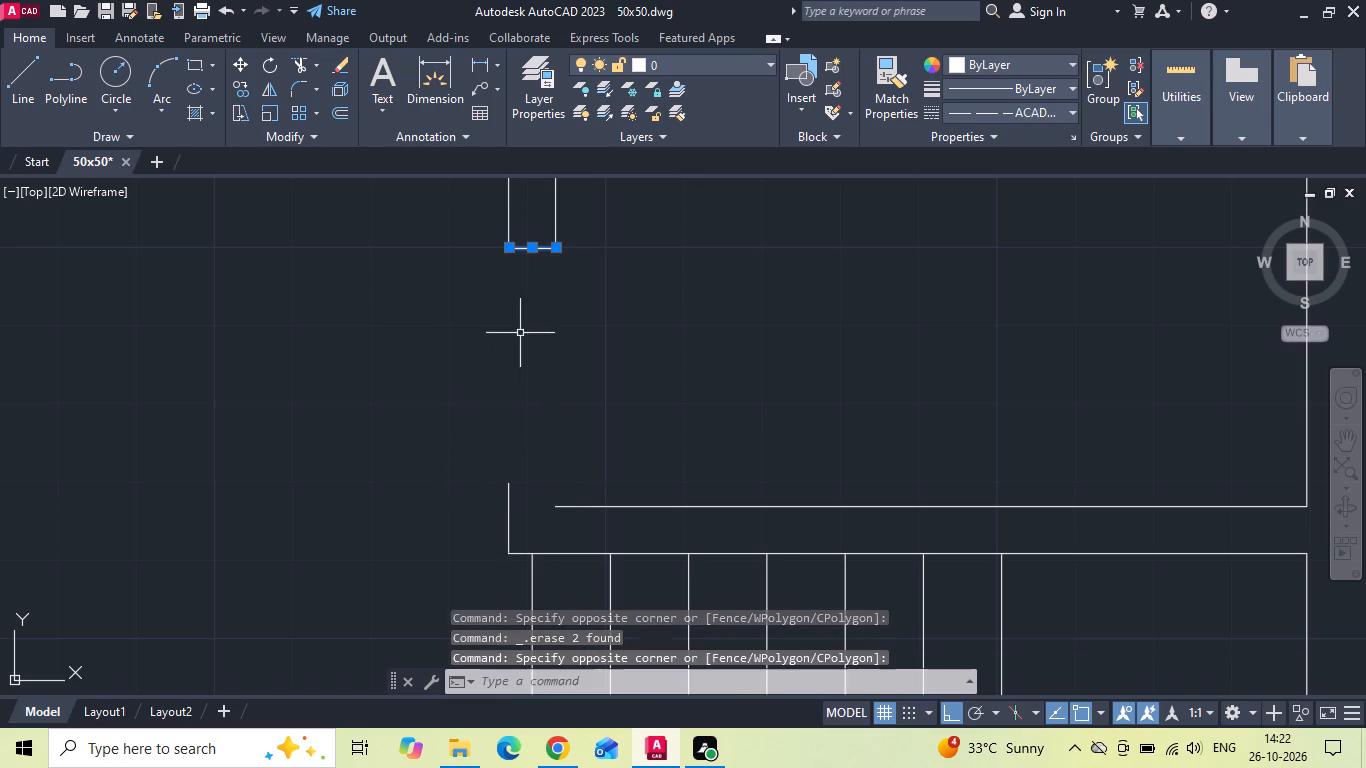
right_click(519, 334)
click(561, 352)
drag(635, 328, 637, 342)
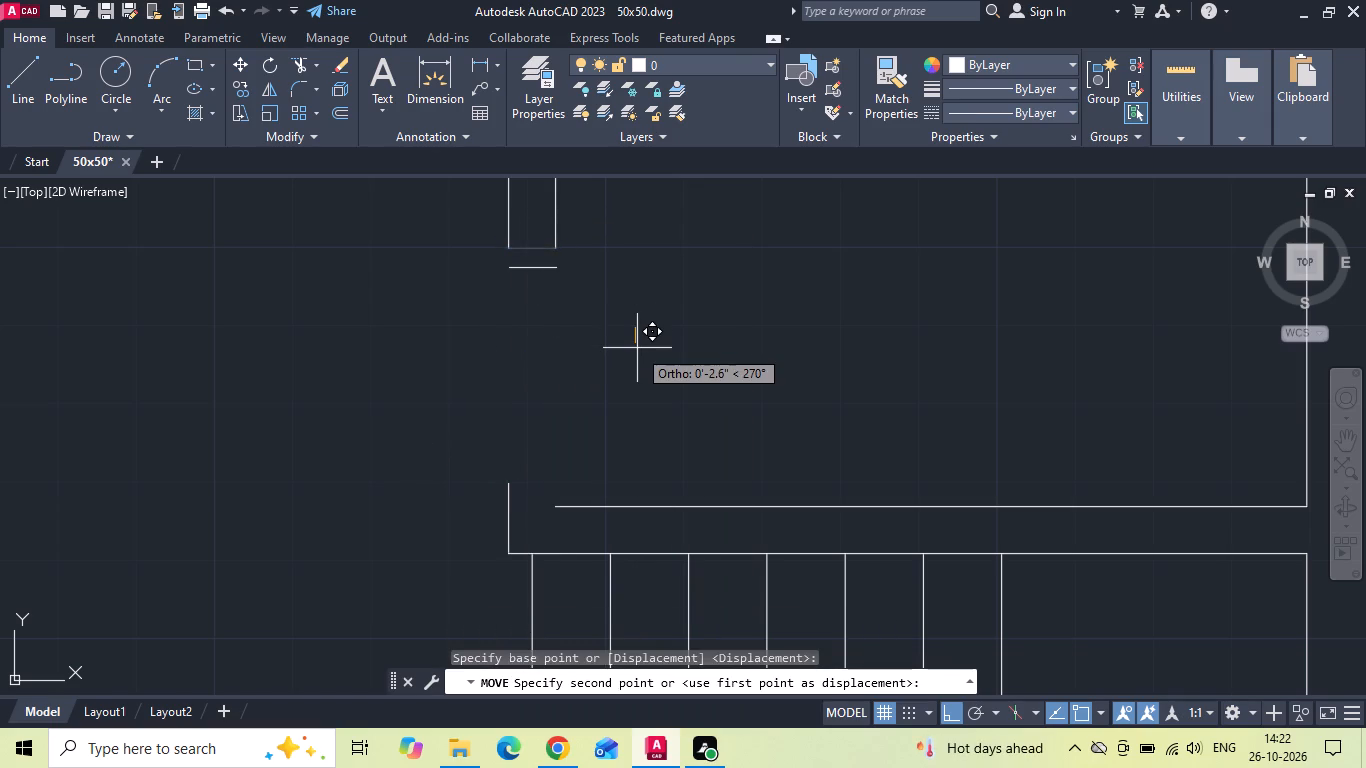
text(3)
key(space)
Extend the common toilet's lower wall line to the outer wall edge and the two upper stub lines down to the moved jamb.
text(ex)
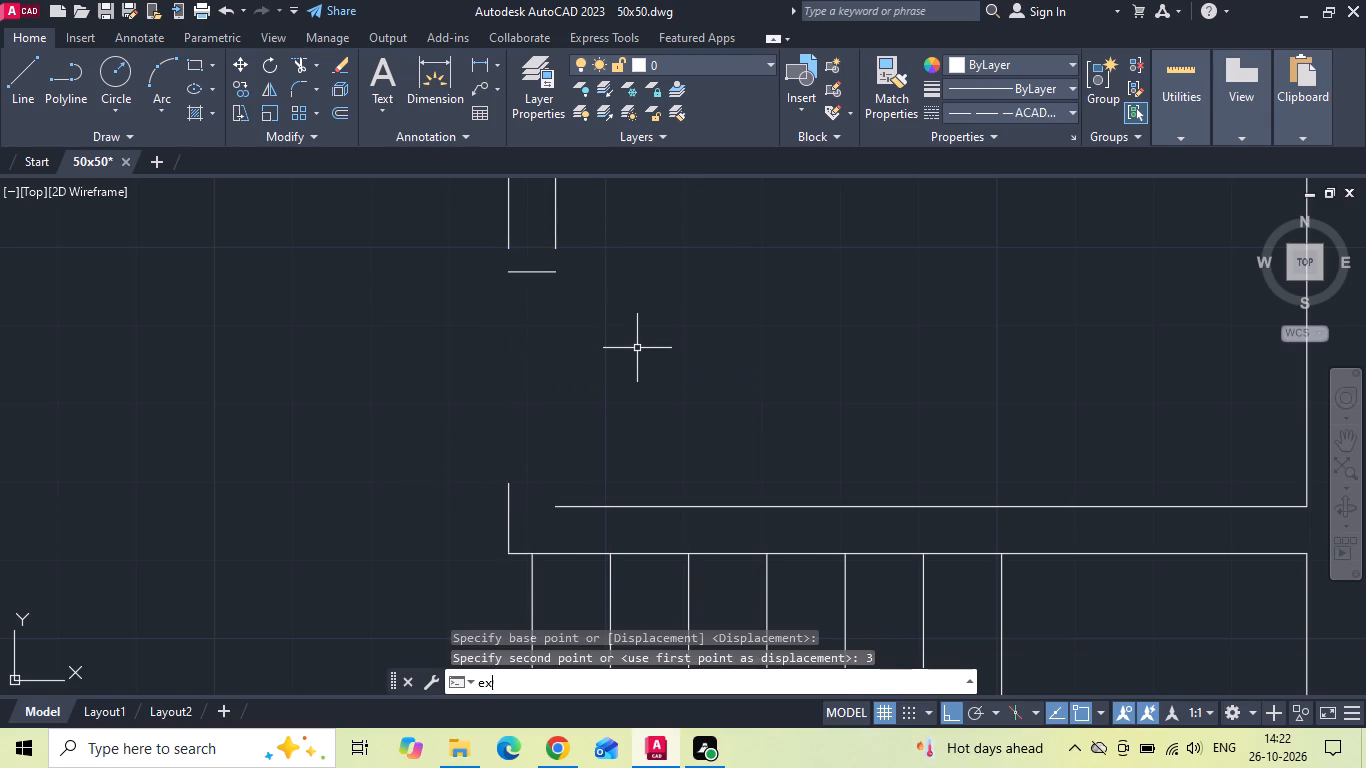
key(space)
drag(618, 446, 611, 478)
click(594, 509)
drag(486, 226, 687, 226)
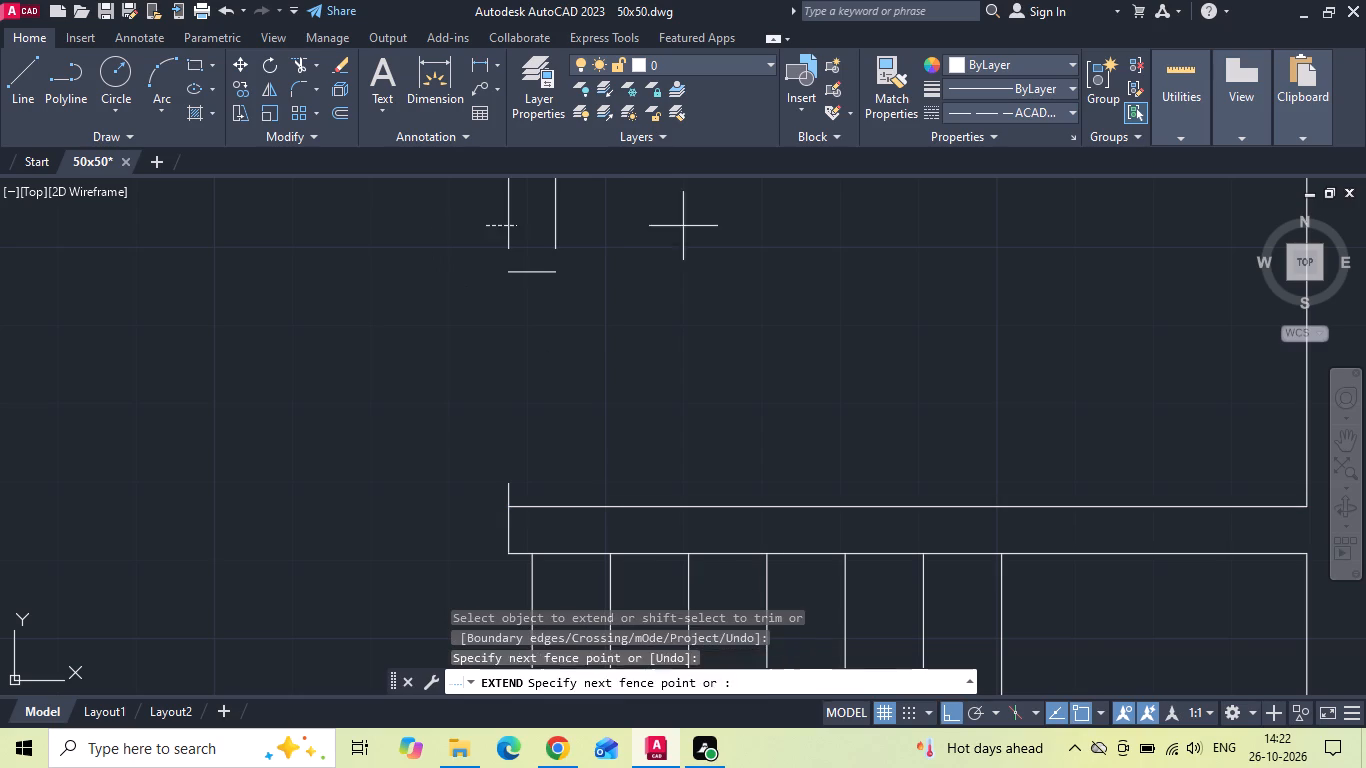
drag(687, 226, 691, 226)
key(Escape)
Trim the leftover line projecting above the common toilet's lower wall at the door opening.
text(tr)
key(space)
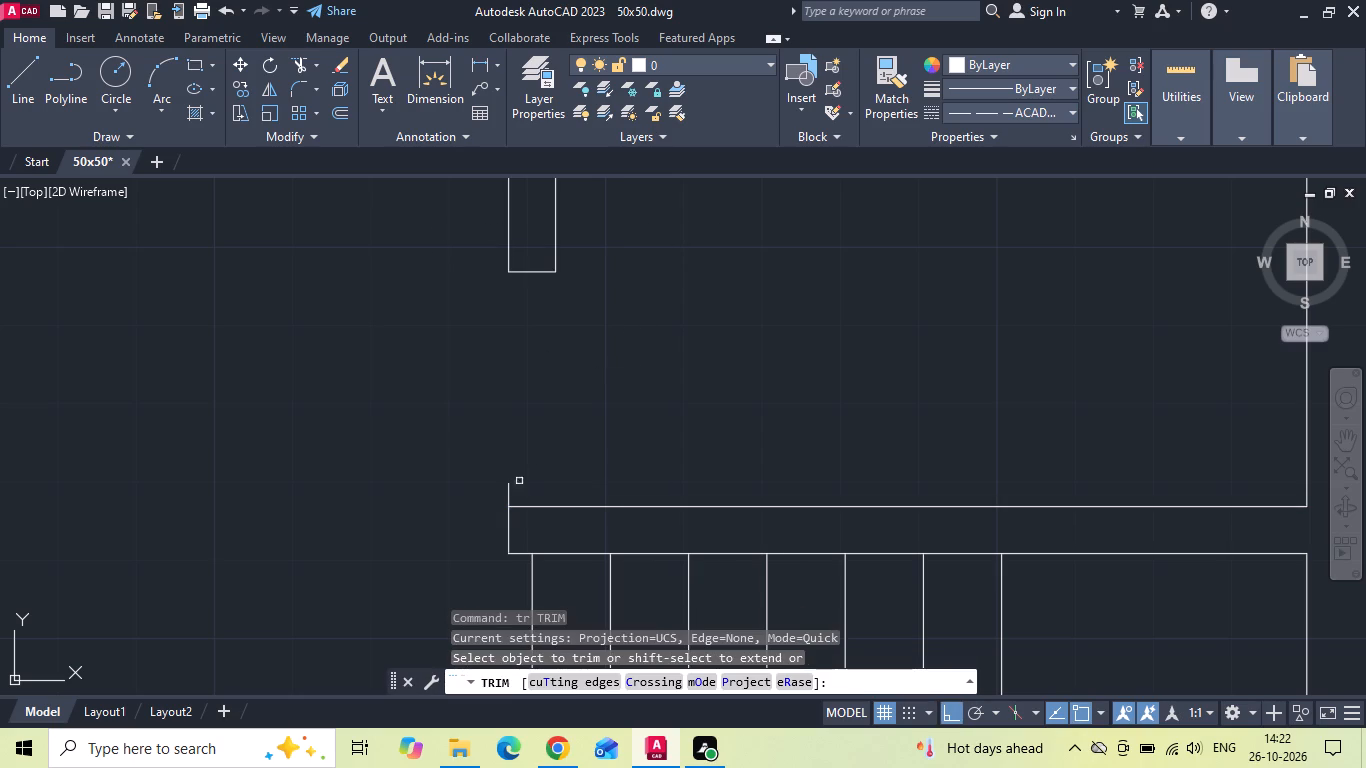
click(509, 488)
scroll(785, 459, down, 3)
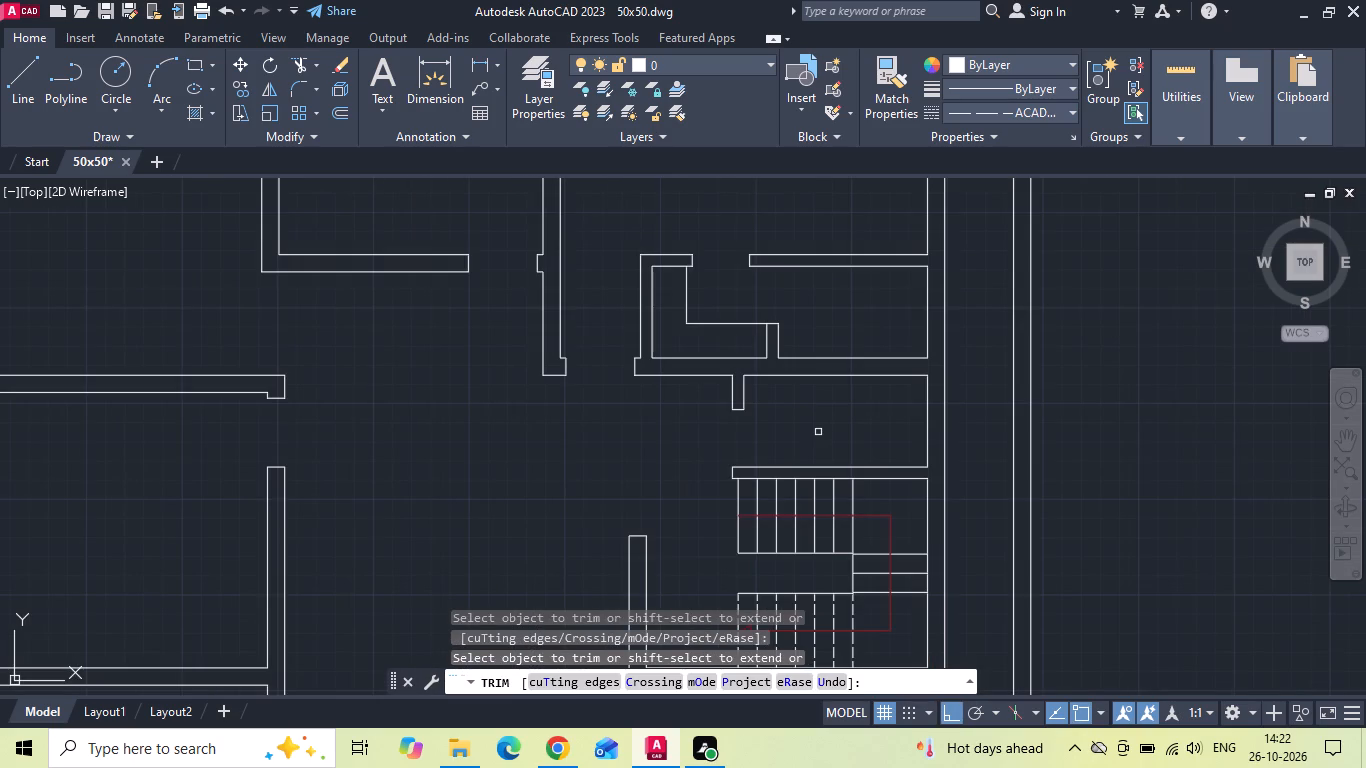
key(Escape)
scroll(809, 371, down, 2)
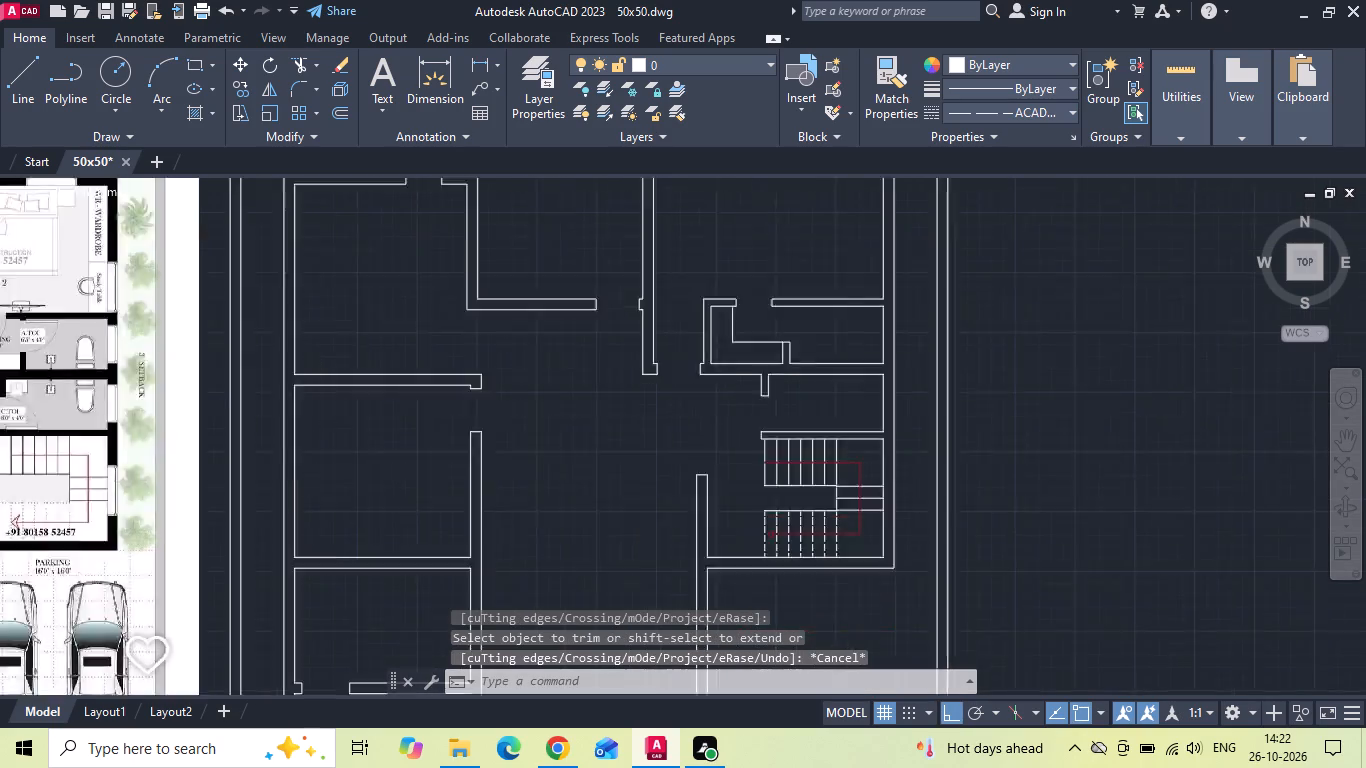
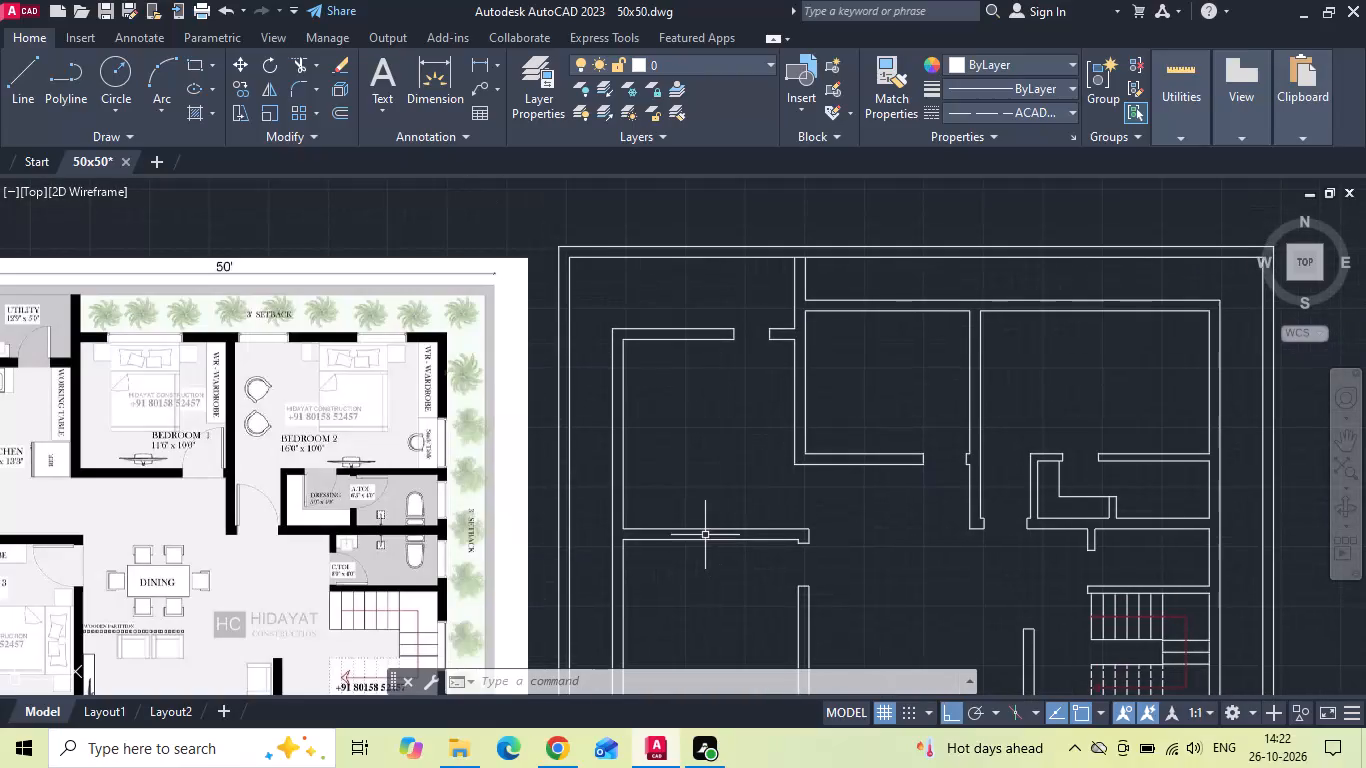
Offset the kitchen's left and upper inner wall lines 2' into the room to outline the counter.
key(o)
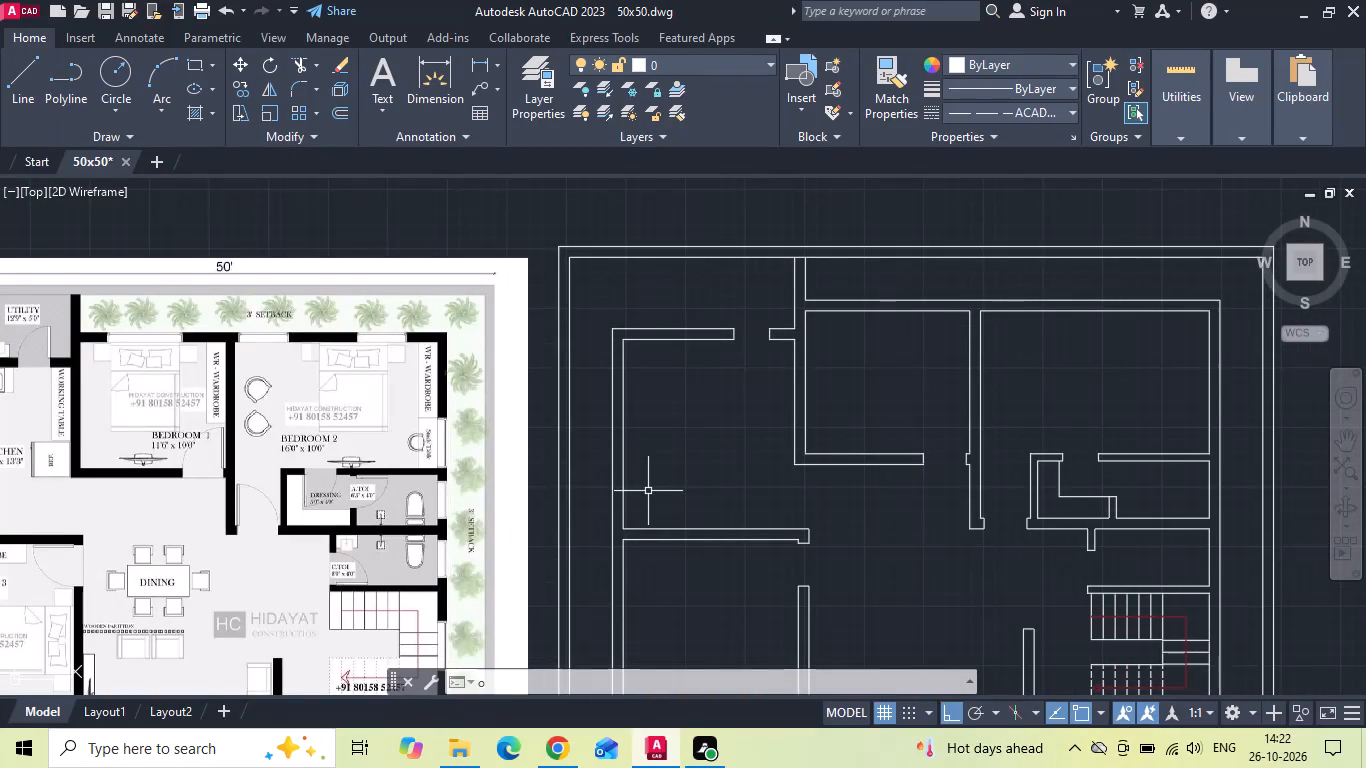
key(Return)
text(2')
key(Return)
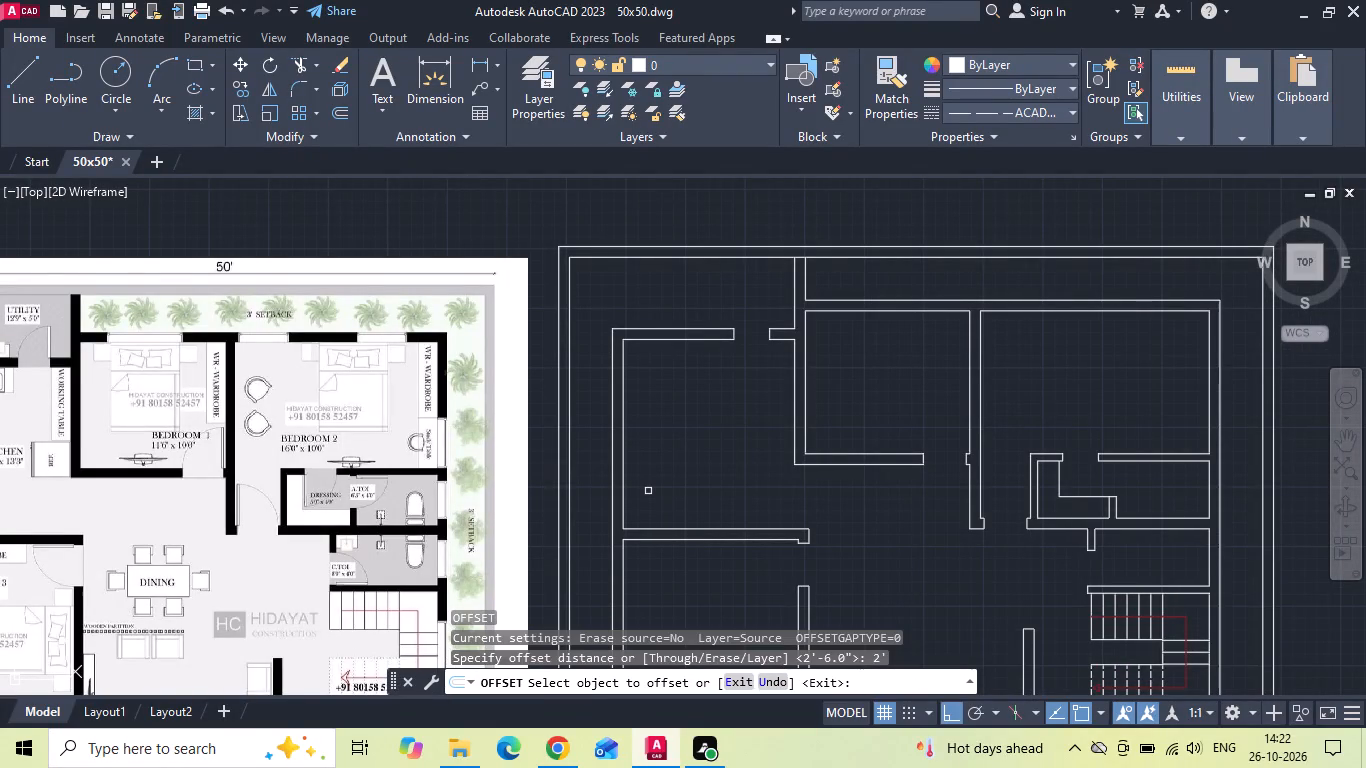
click(625, 395)
click(675, 376)
click(681, 343)
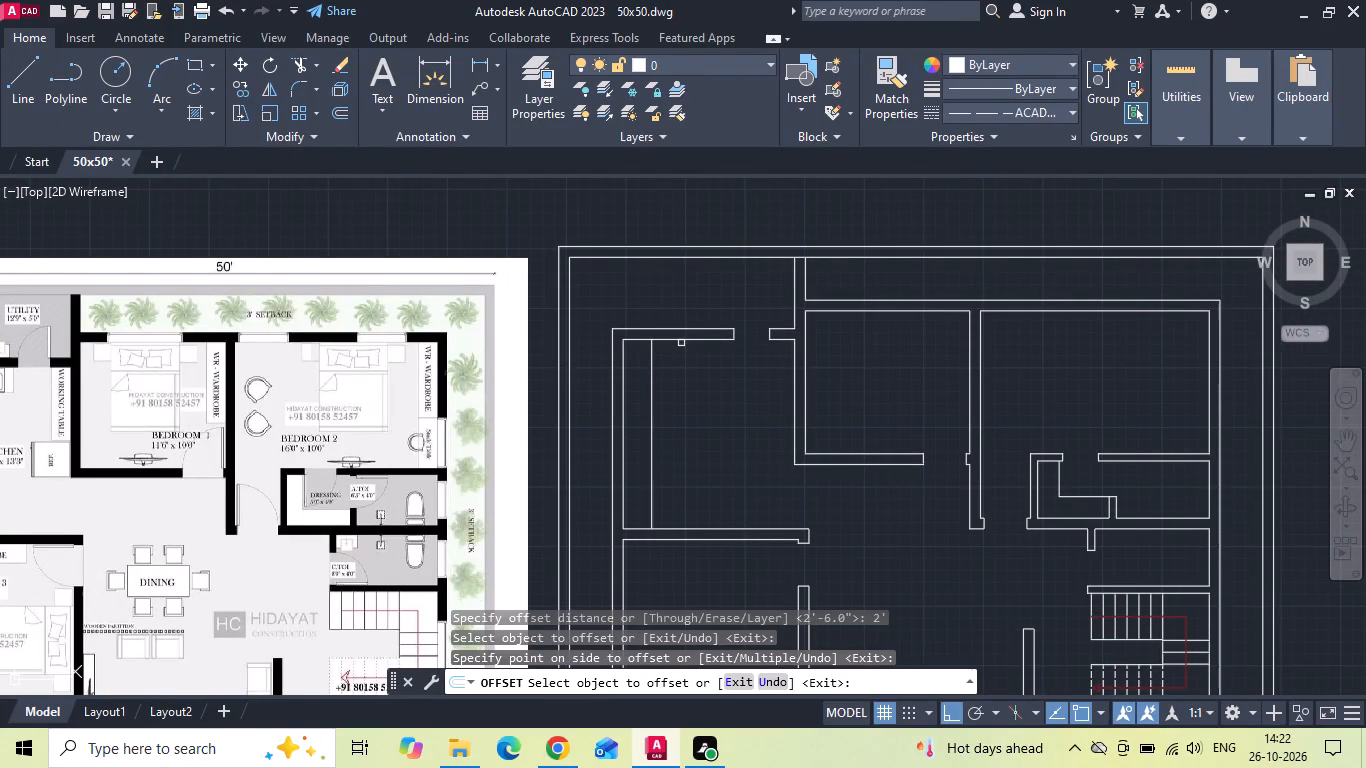
click(676, 410)
scroll(707, 366, down, 1)
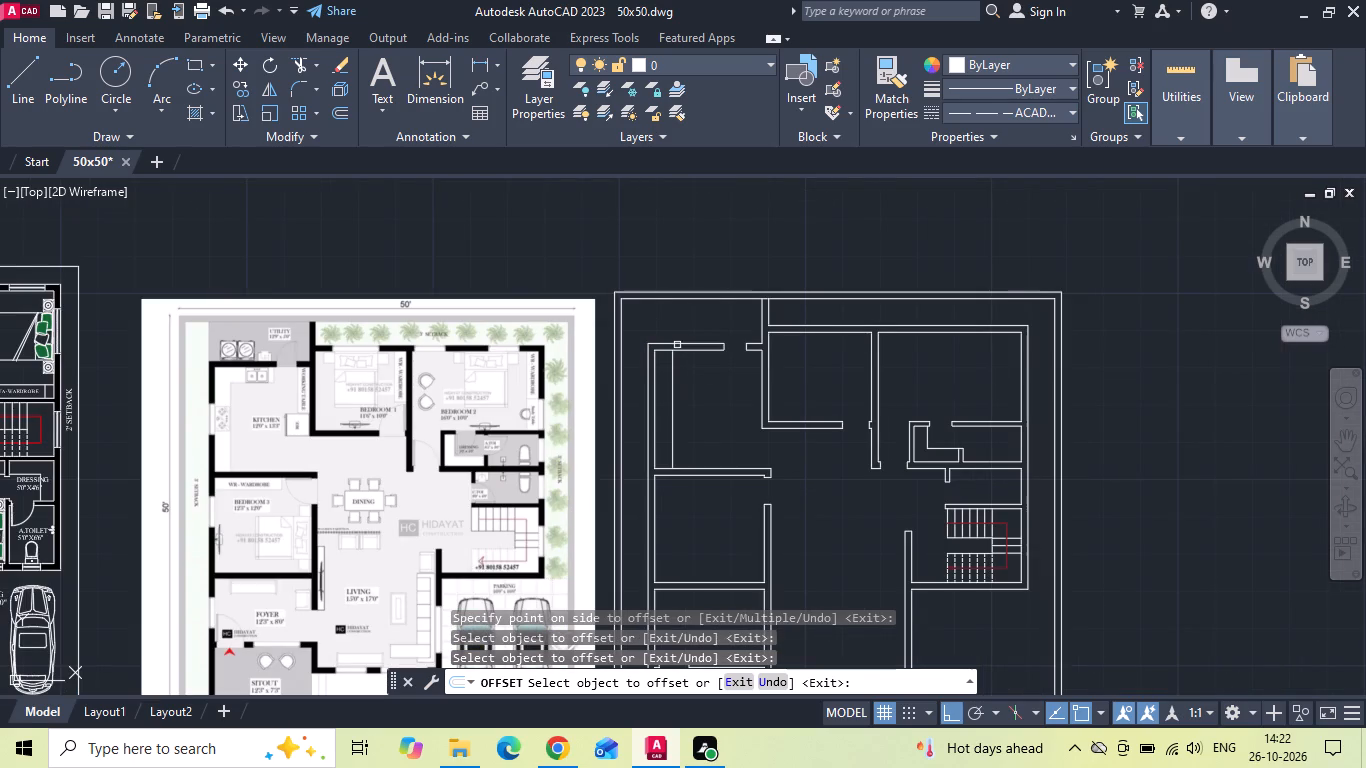
drag(676, 347, 671, 364)
click(663, 403)
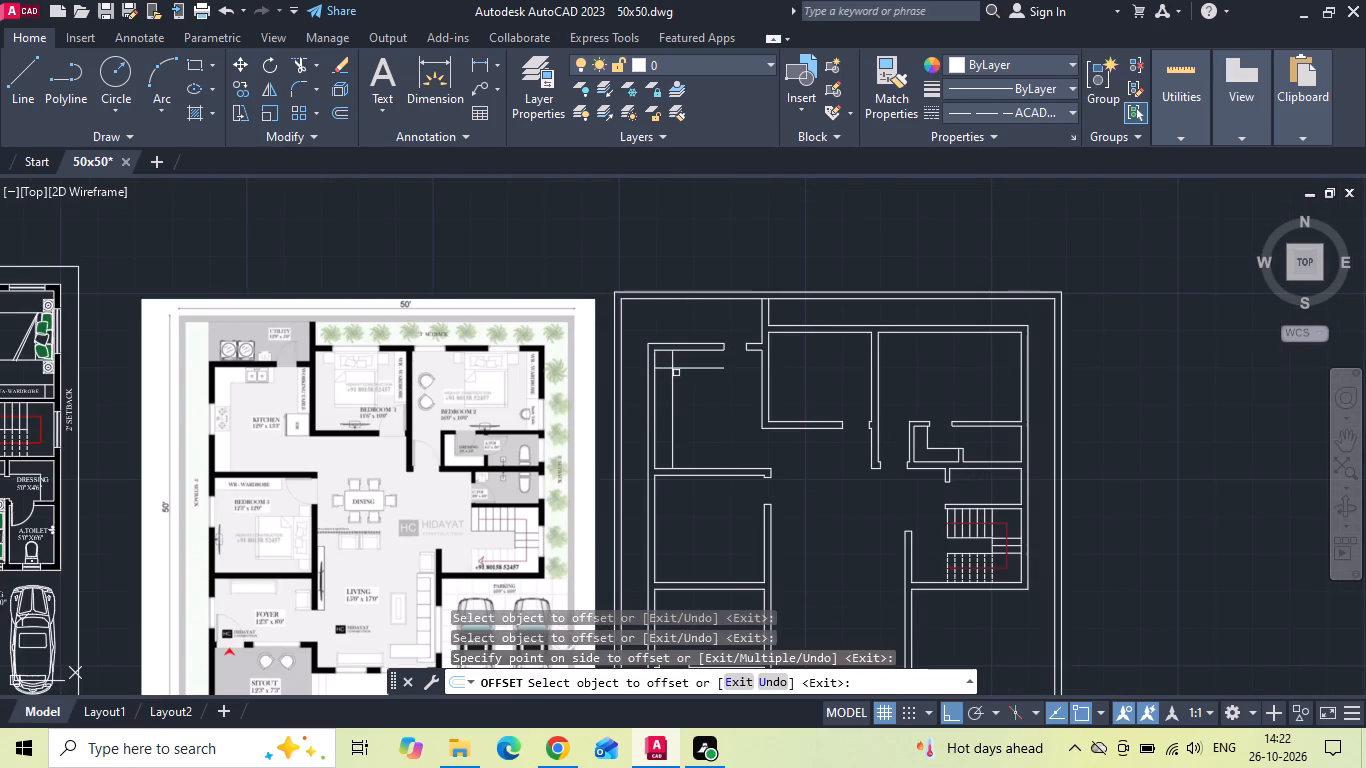
scroll(686, 358, up, 3)
key(Escape)
Copy the left jamb line of the kitchen-utility door opening 6" to the left.
scroll(822, 324, up, 2)
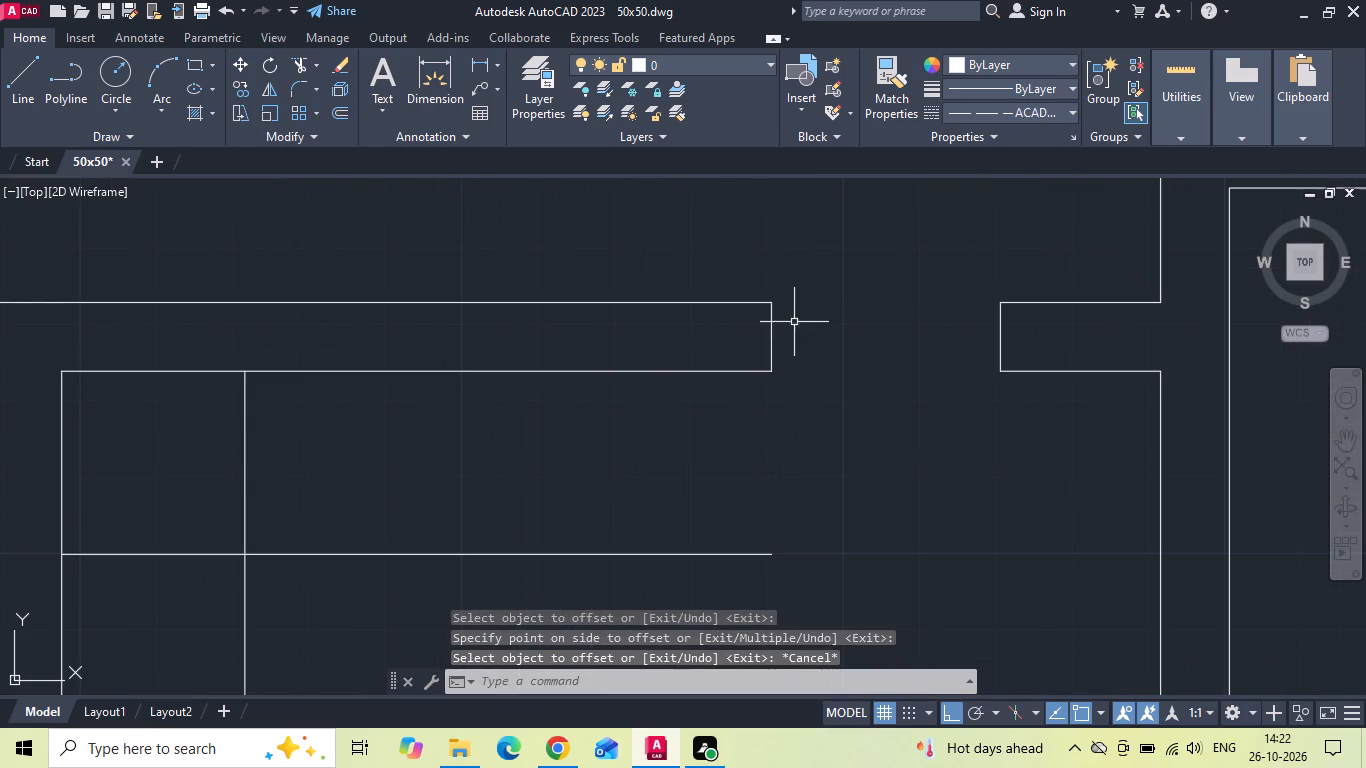
drag(794, 322, 780, 326)
click(629, 342)
right_click(629, 342)
click(685, 382)
click(644, 474)
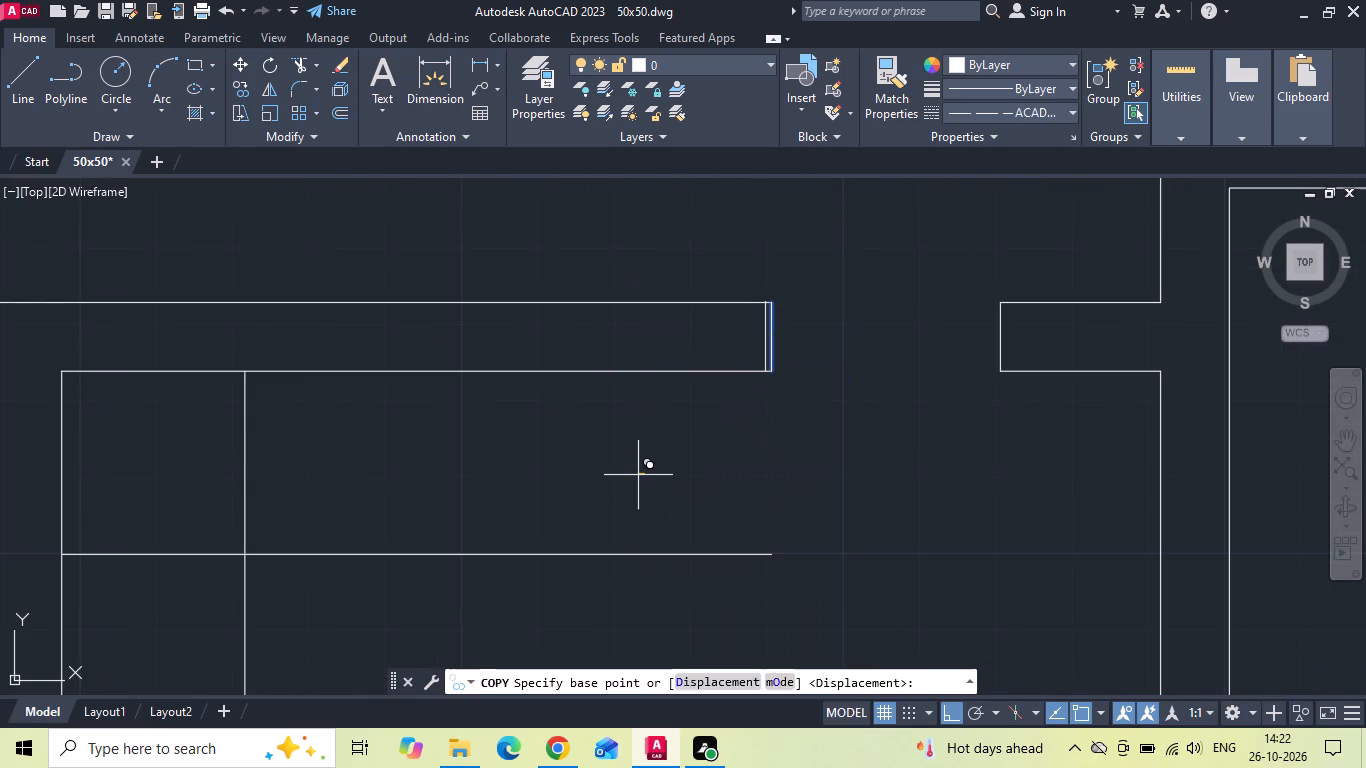
key(6)
key(space)
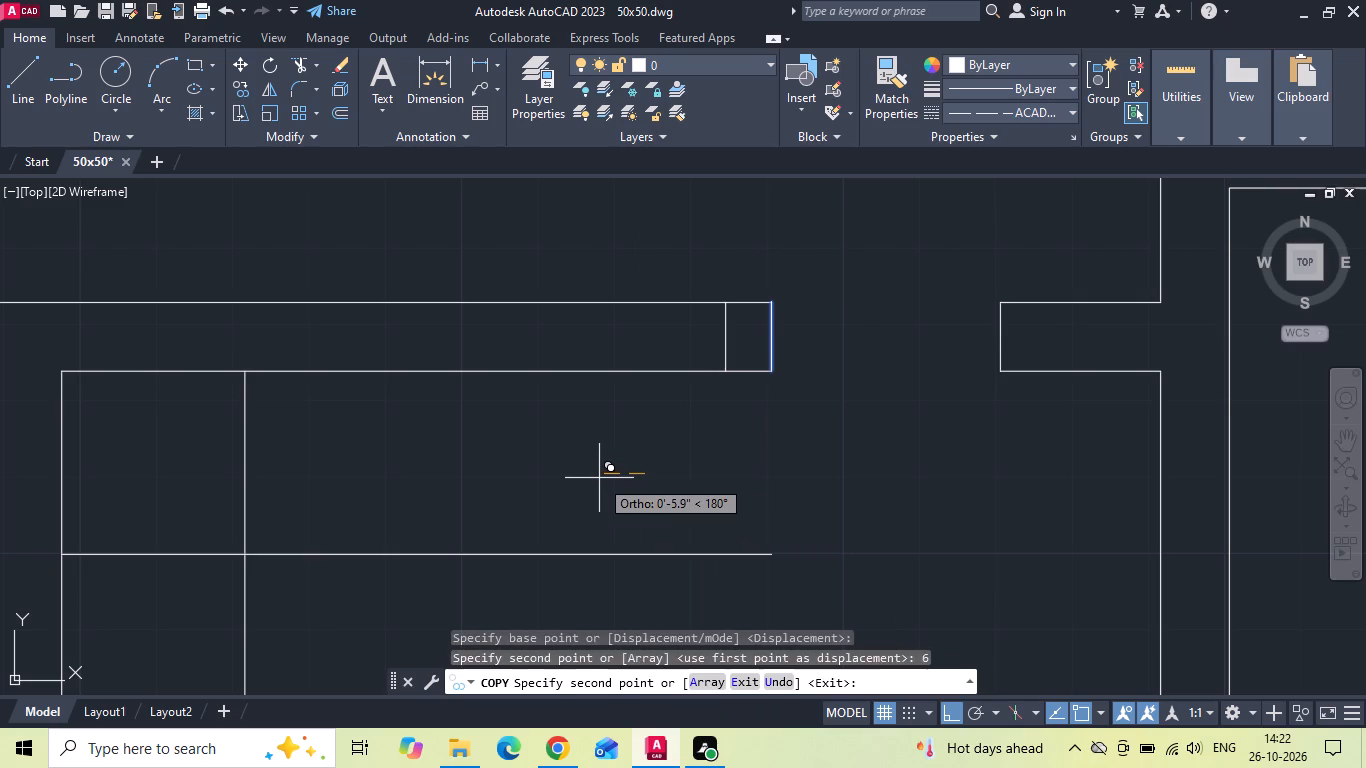
key(Escape)
Extend the copied jamb line down to the kitchen counter's front edge.
text(ex)
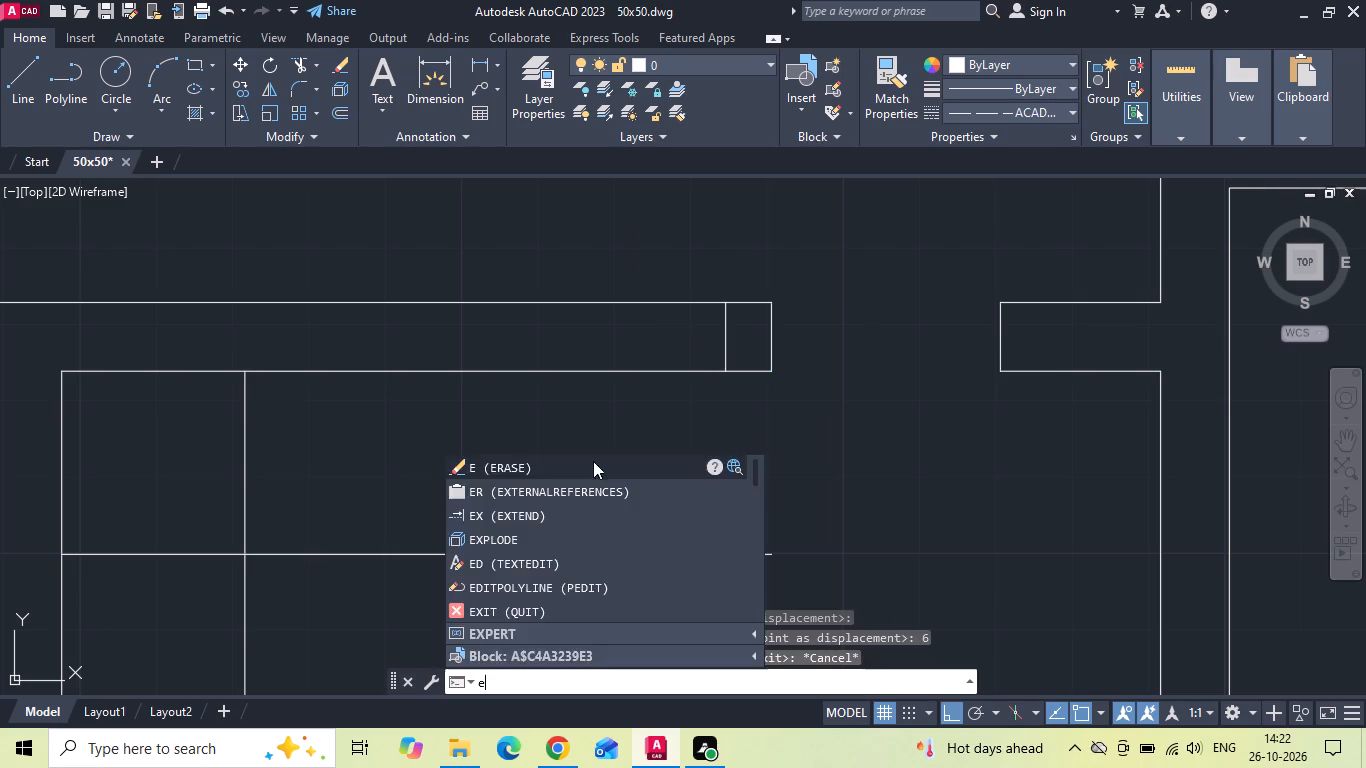
key(space)
click(733, 349)
click(703, 346)
key(Escape)
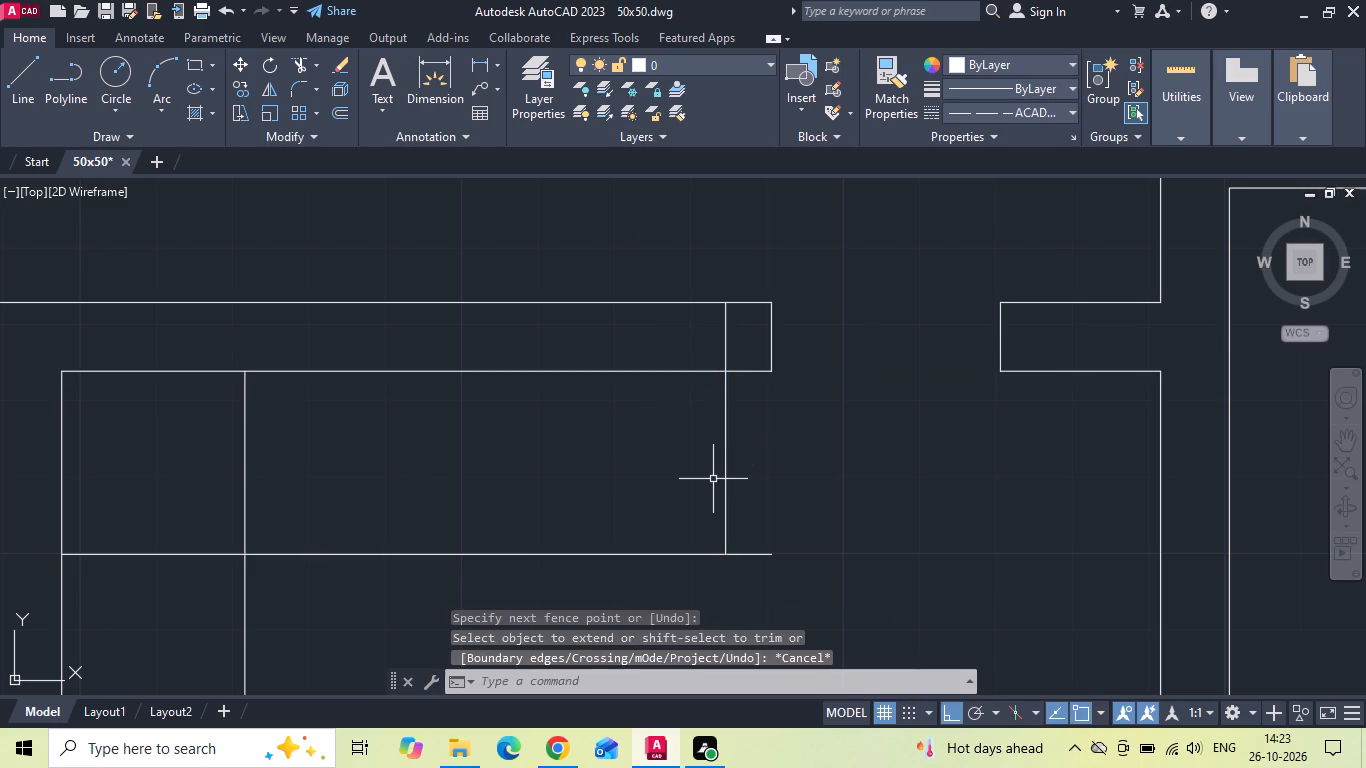
Trim the surplus line inside the wall, the counter edge beyond its end, and the overlapping lines at the counter corner.
text(tr)
key(space)
click(735, 333)
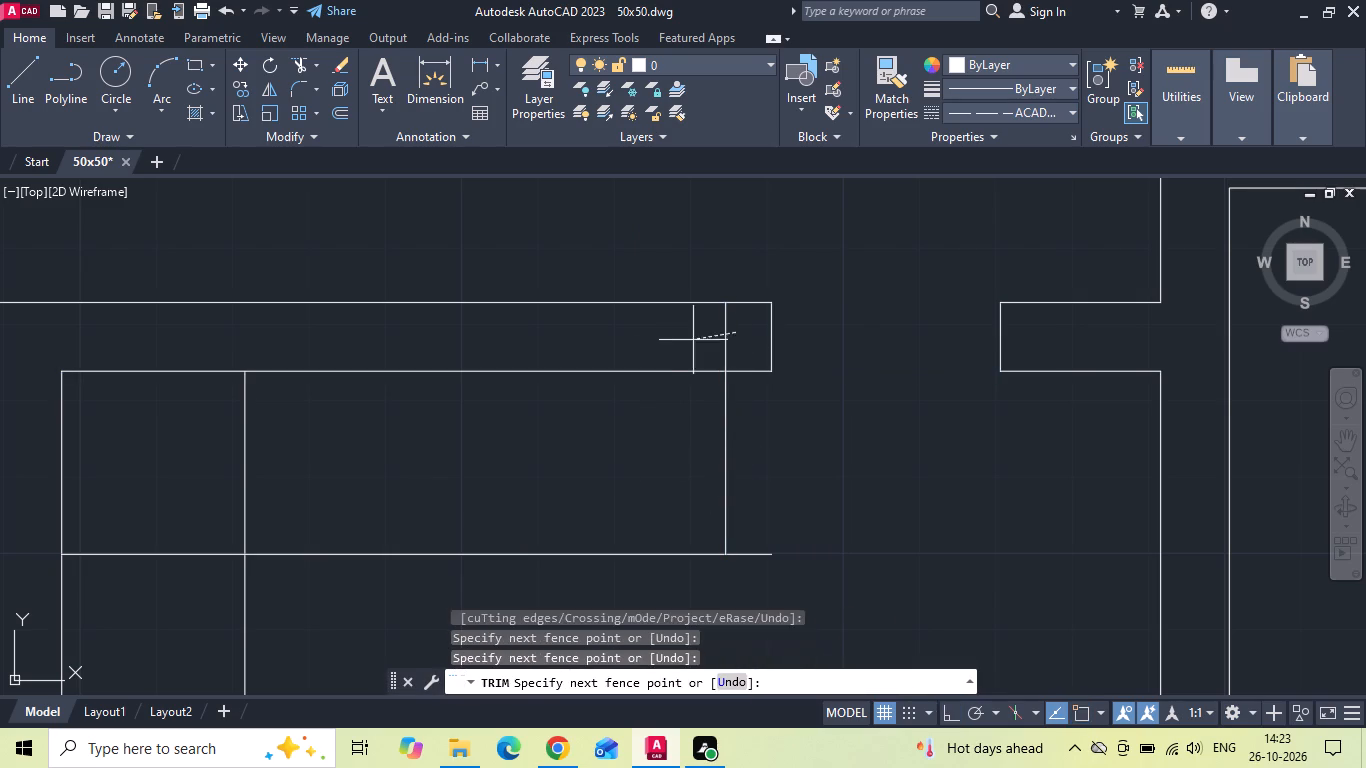
click(670, 341)
click(764, 584)
click(757, 521)
drag(426, 486, 312, 505)
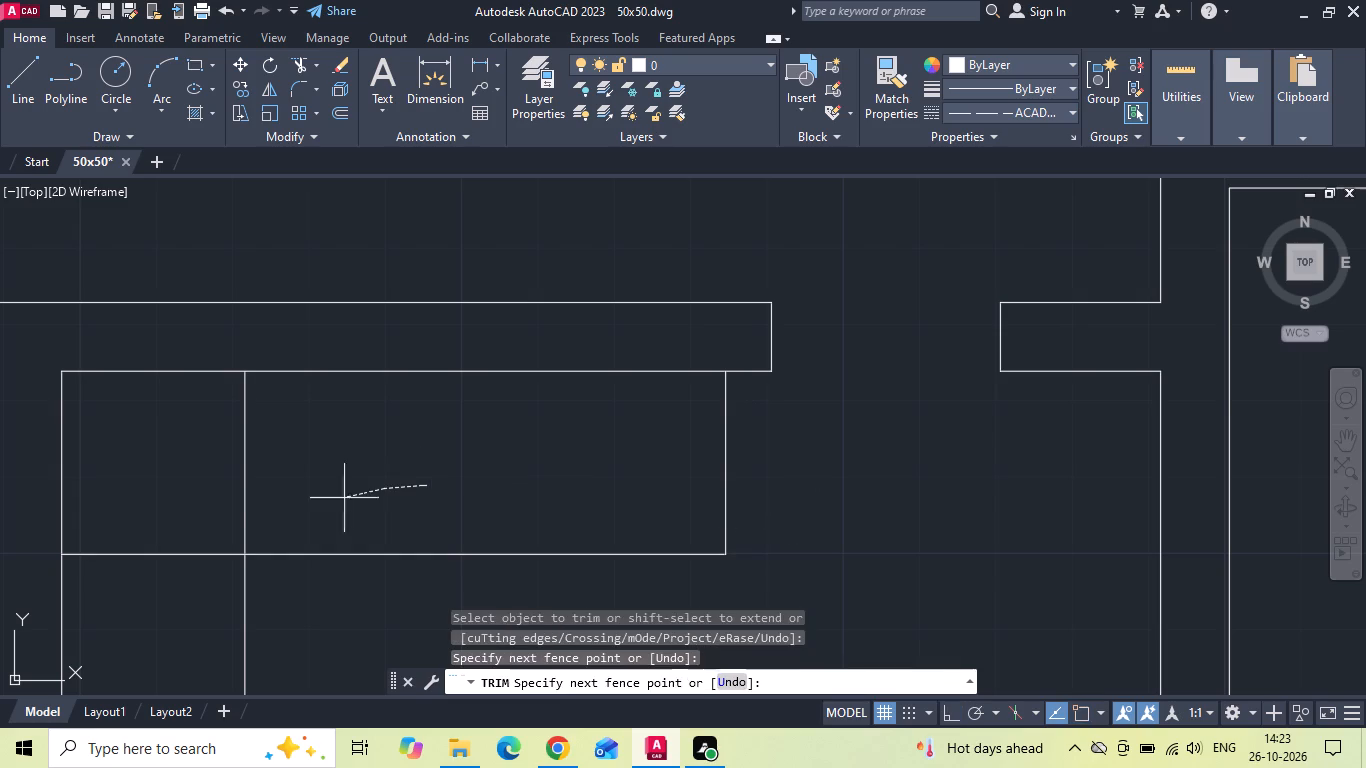
drag(312, 505, 160, 570)
key(Escape)
scroll(483, 512, down, 1)
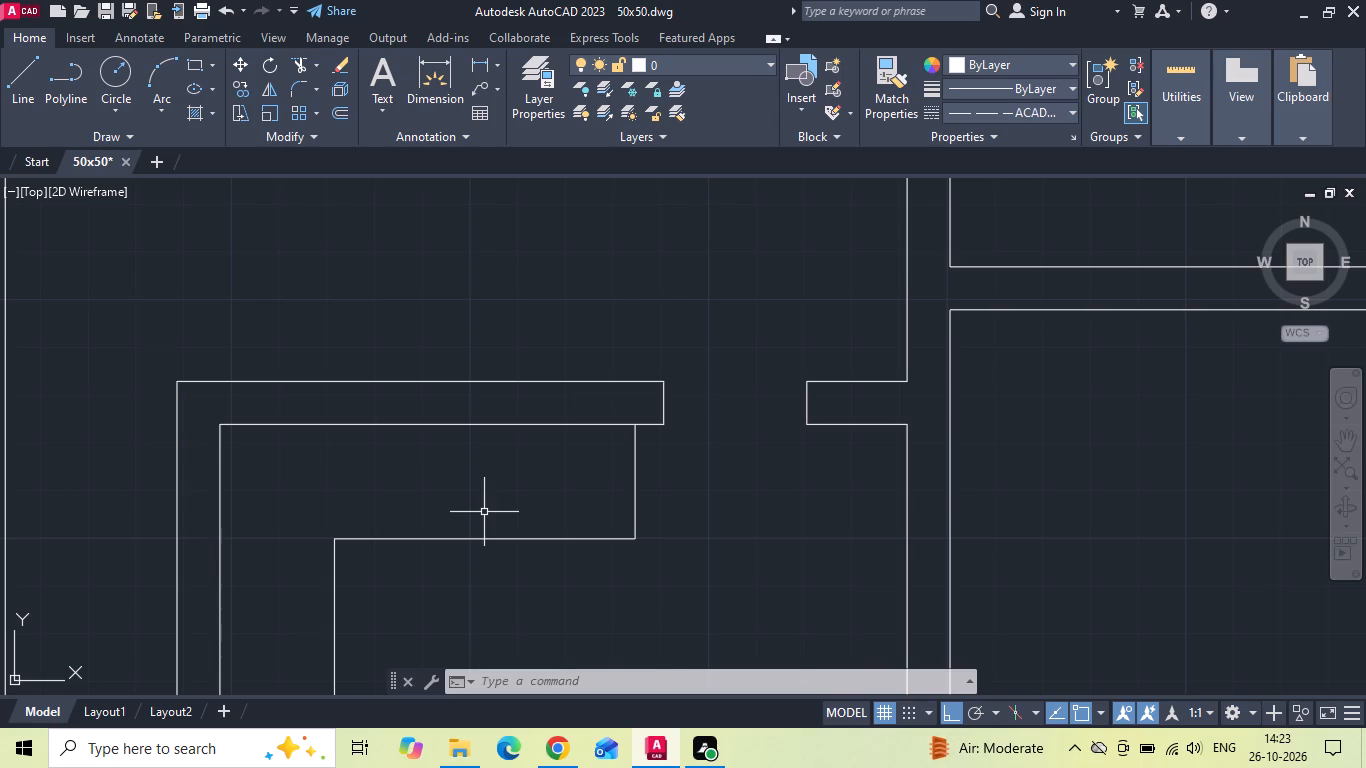
Insert a Door - Imperial block from the architectural tool palette into the kitchen area.
scroll(484, 512, down, 2)
middle_drag(484, 512, 526, 459)
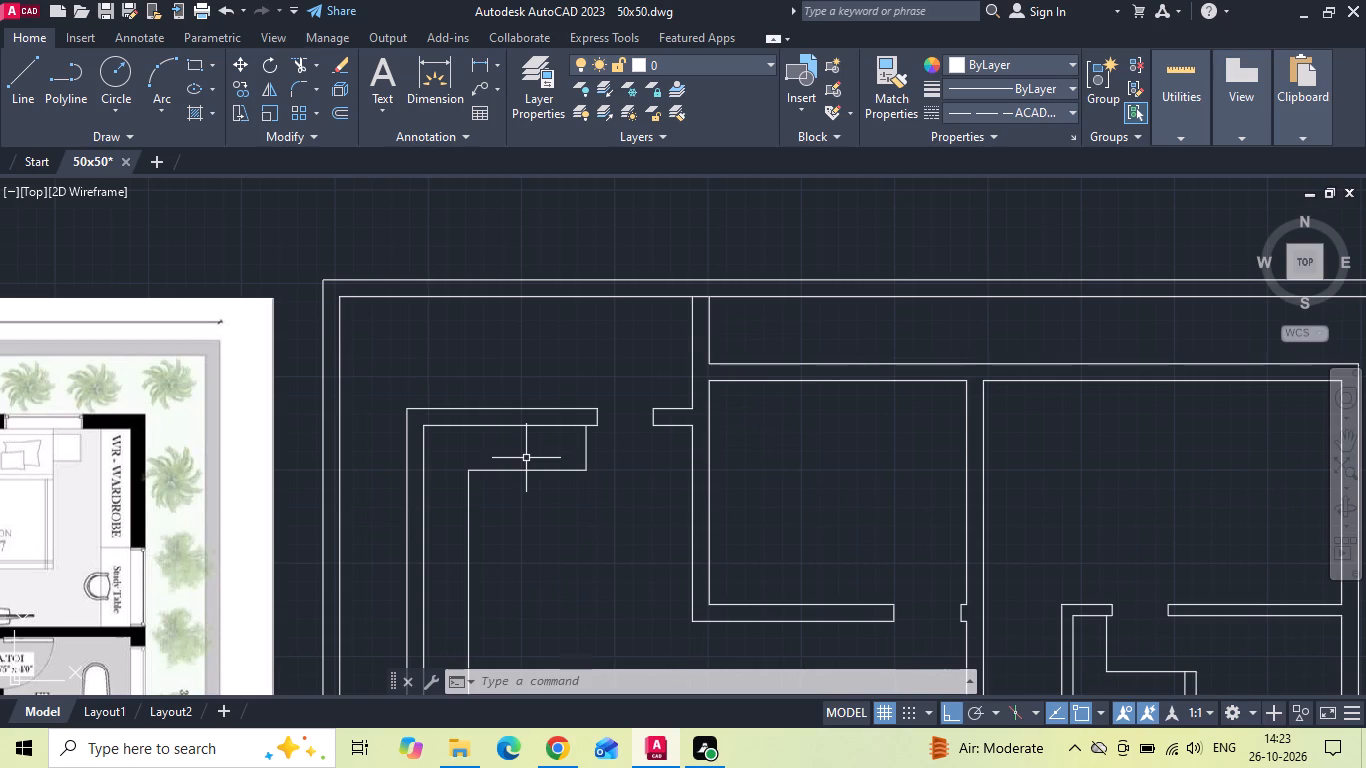
middle_drag(526, 457, 565, 485)
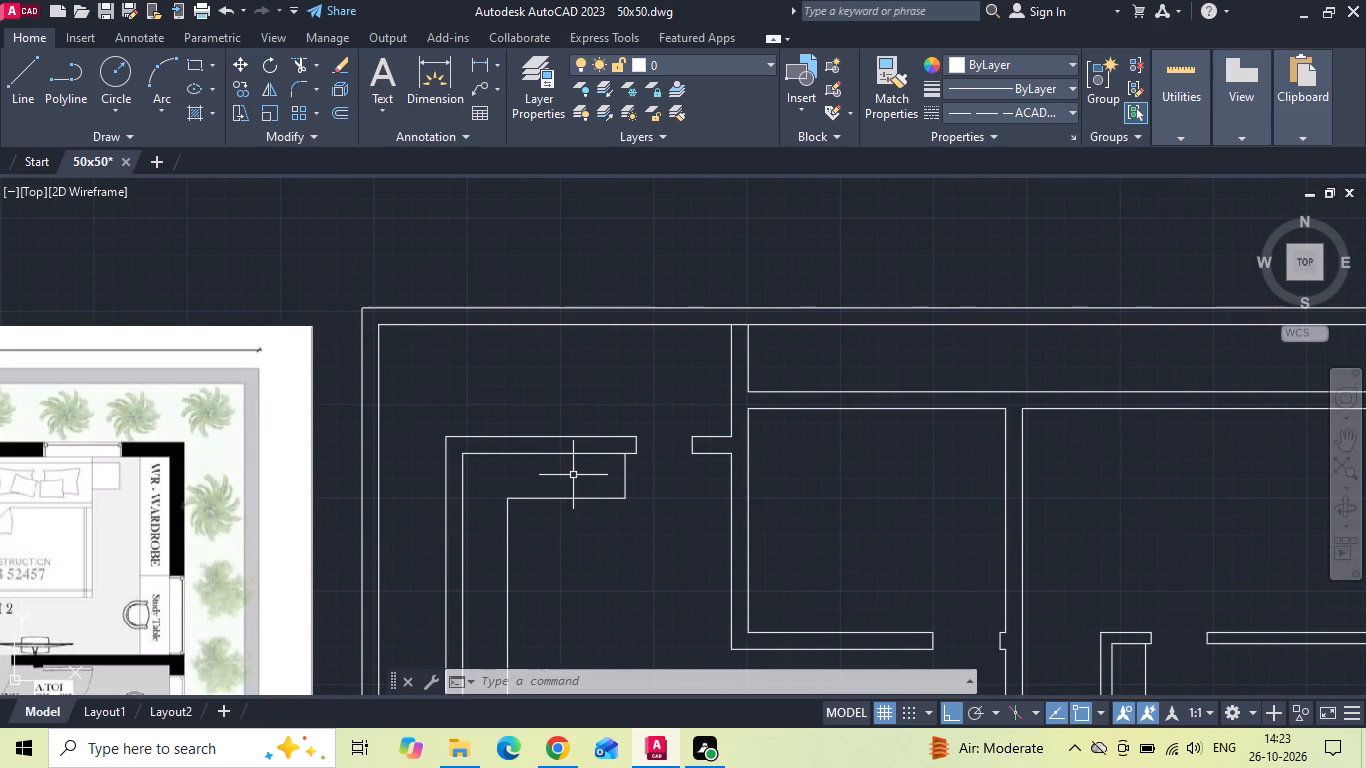
scroll(573, 475, down, 2)
scroll(546, 521, up, 1)
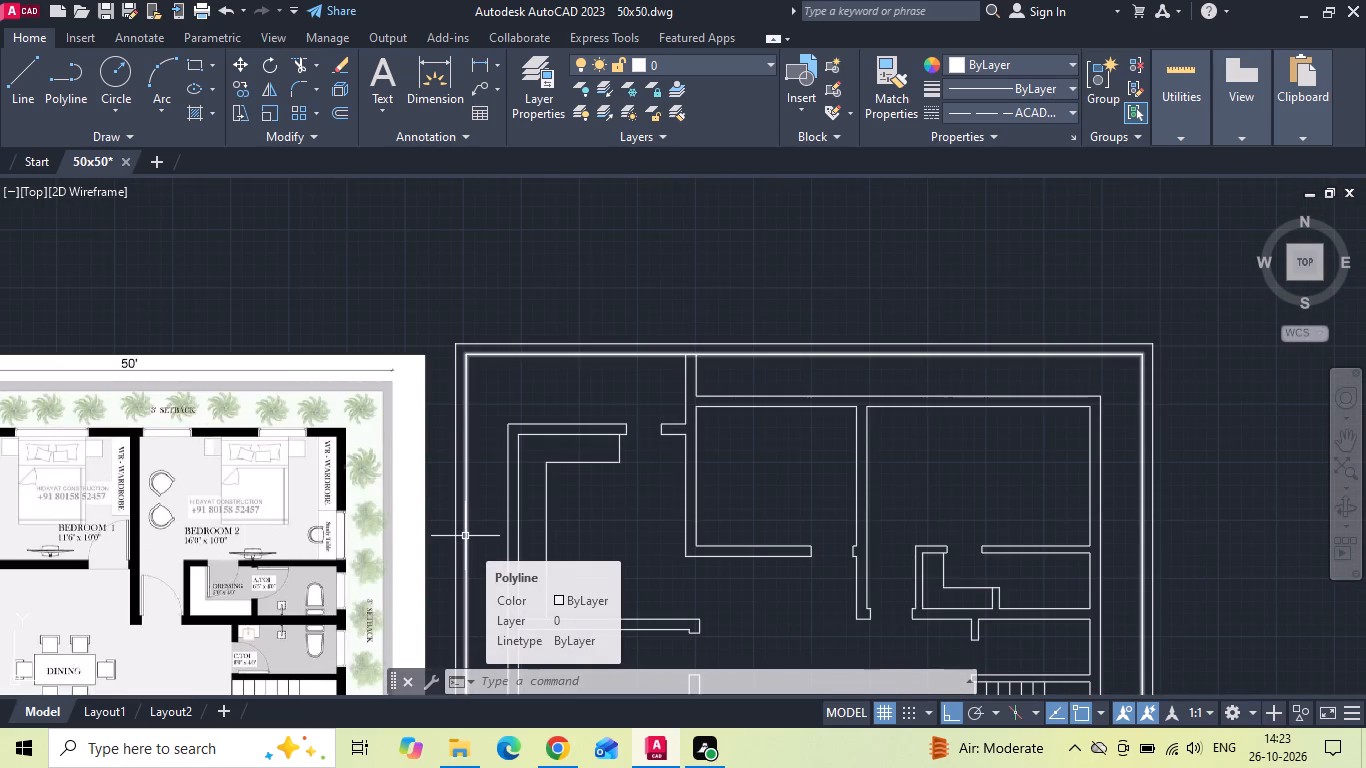
middle_drag(631, 399, 736, 334)
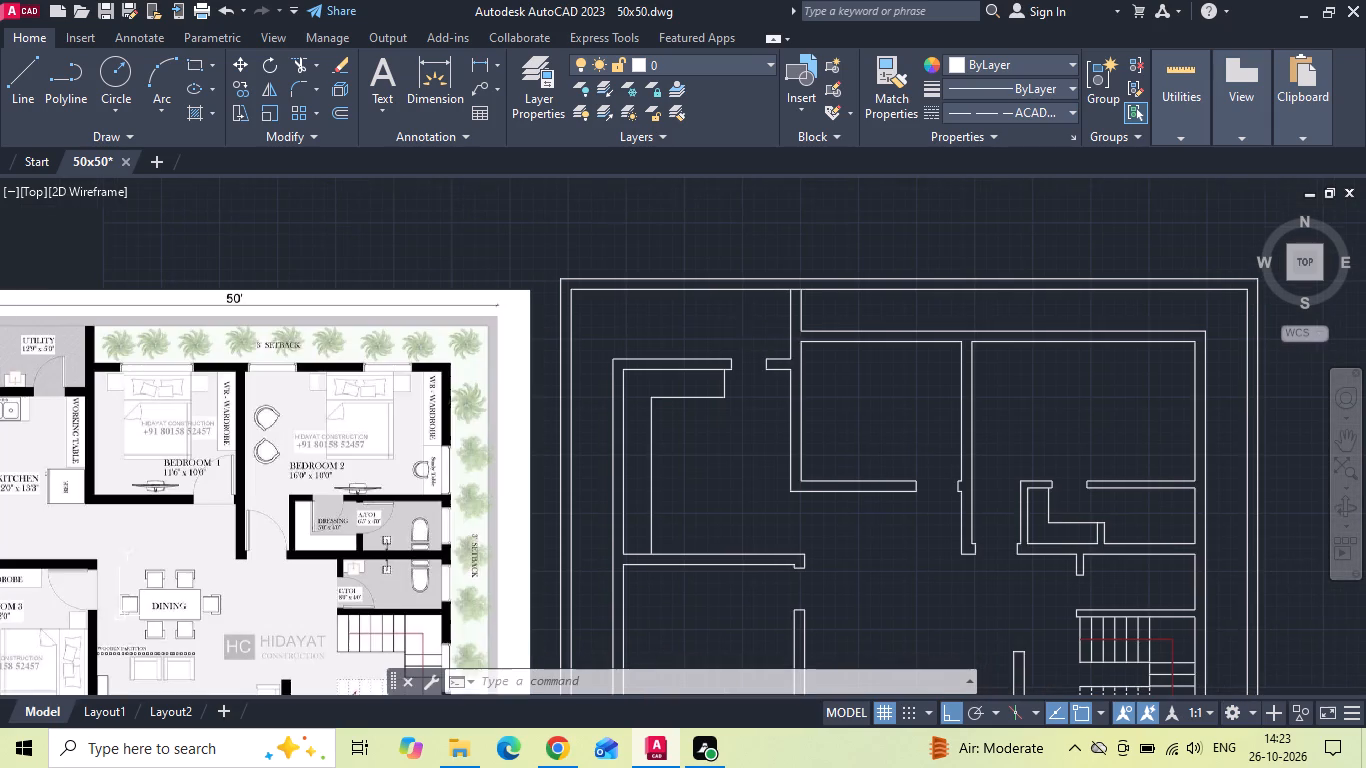
key(t)
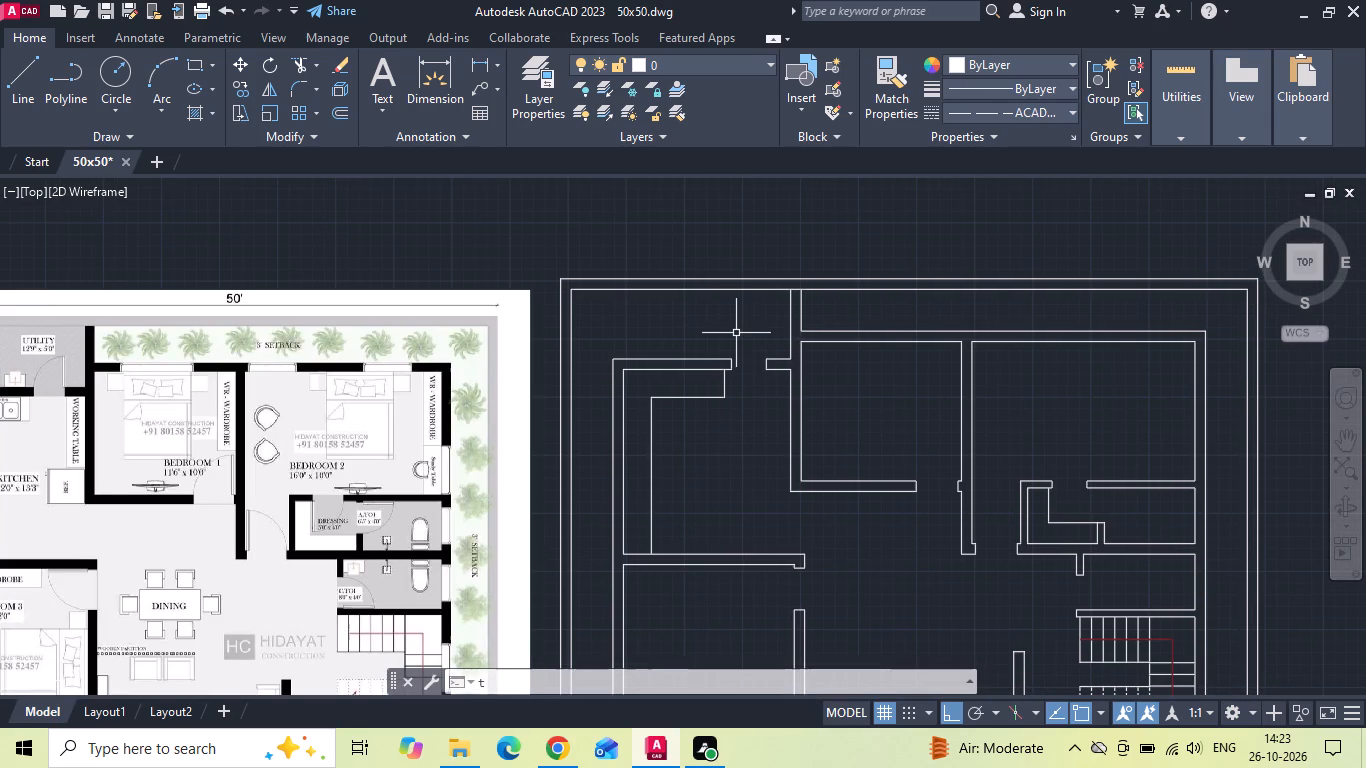
key(p)
key(space)
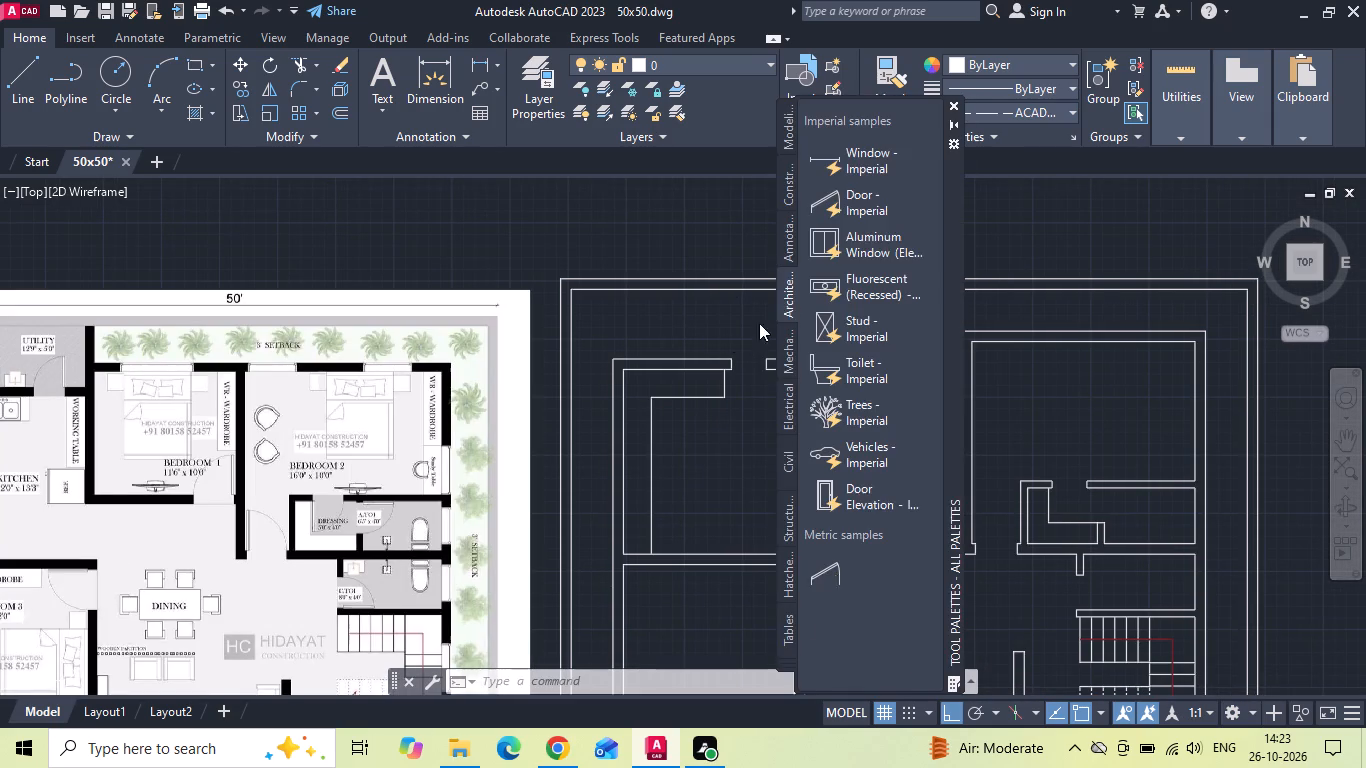
drag(855, 197, 747, 446)
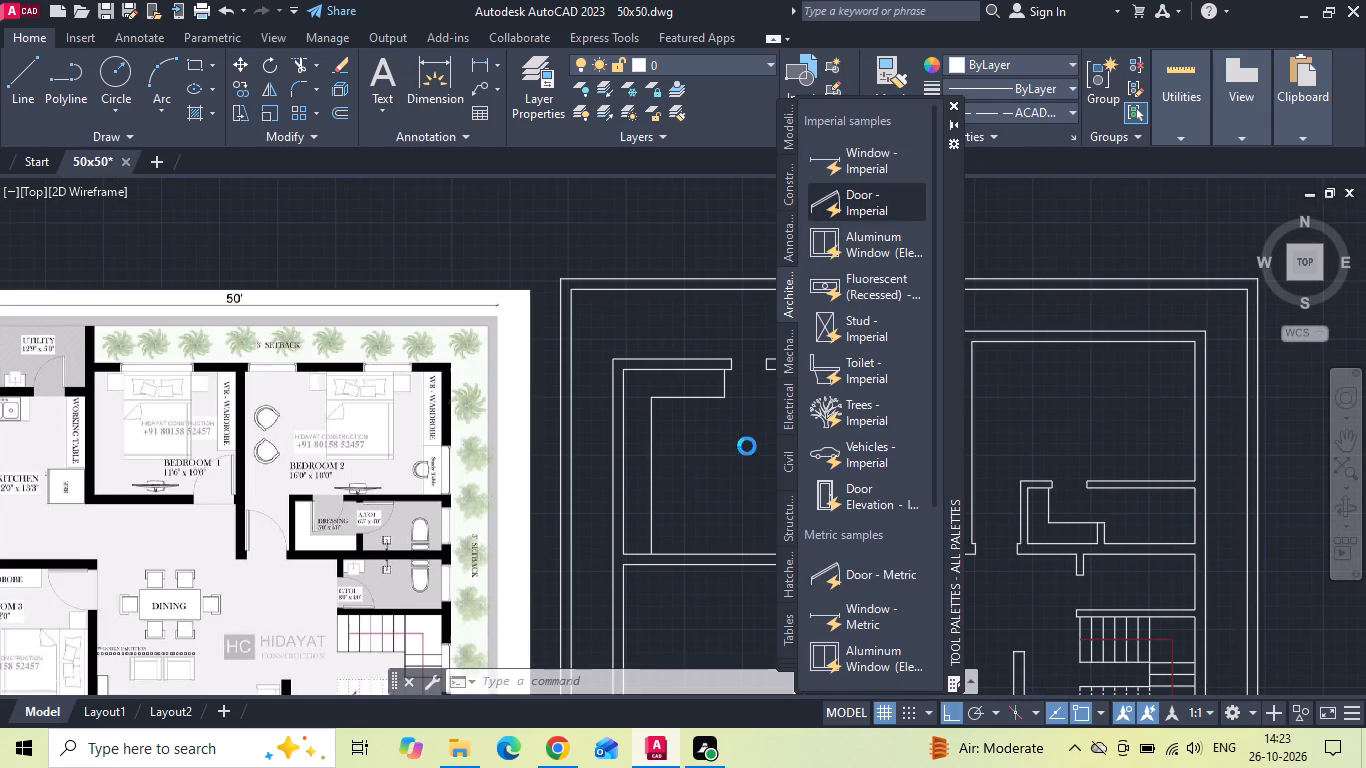
drag(747, 446, 733, 468)
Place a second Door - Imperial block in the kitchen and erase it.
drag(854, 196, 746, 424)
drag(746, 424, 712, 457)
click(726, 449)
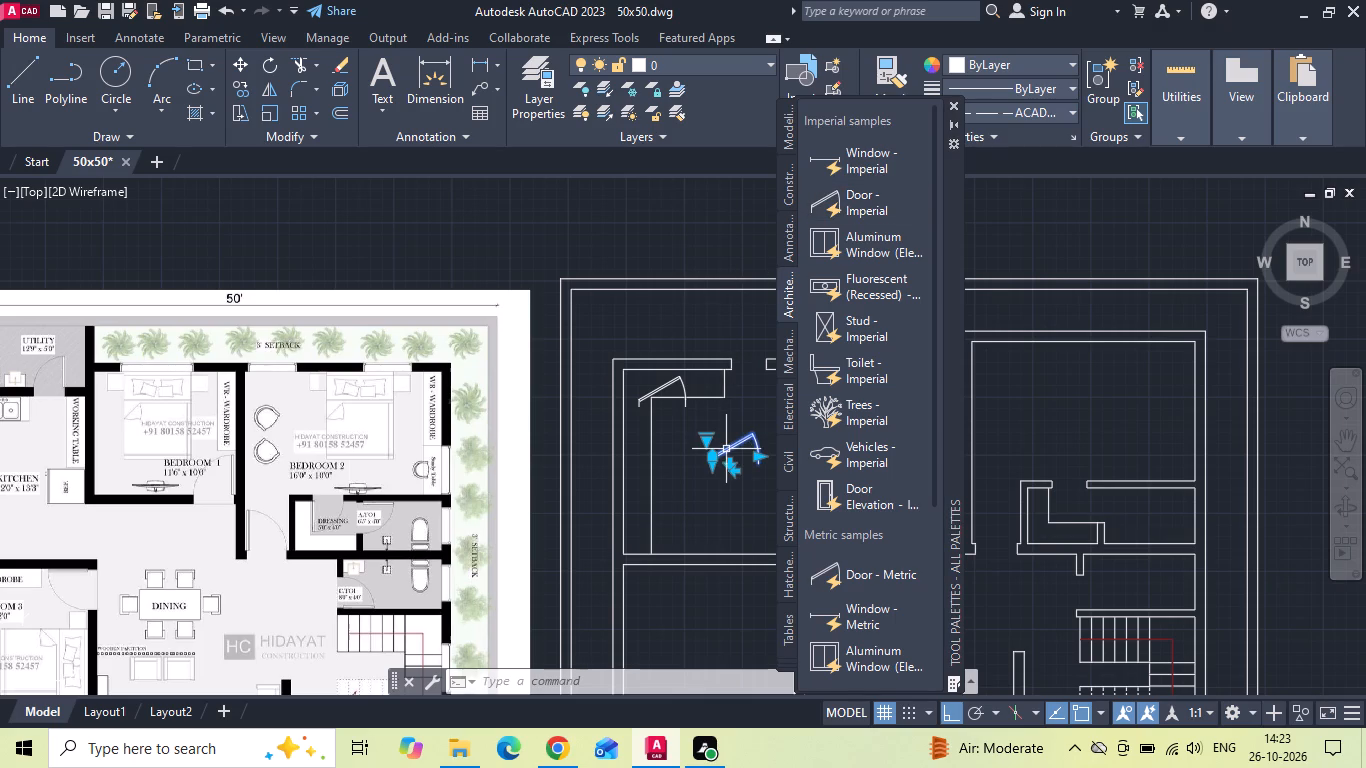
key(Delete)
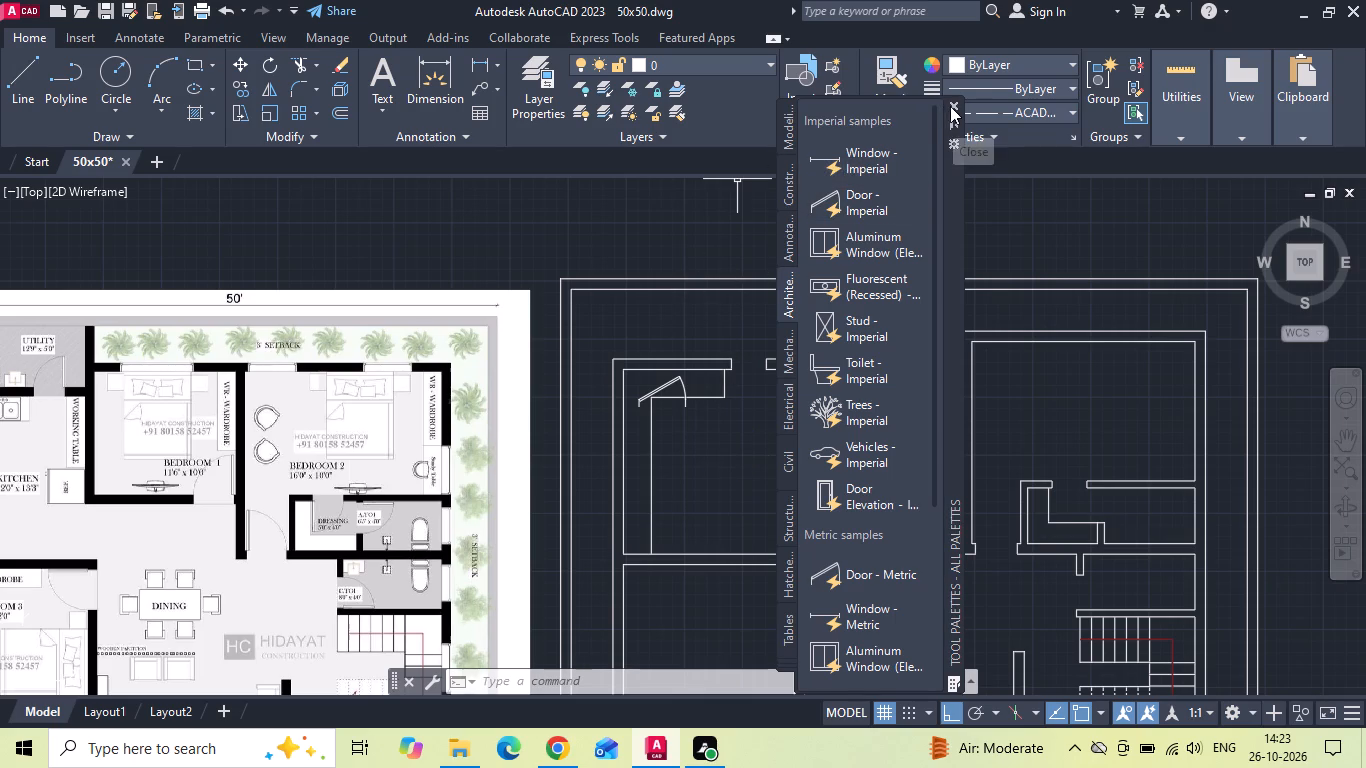
Set the kitchen door block fully open, with its leaf perpendicular to the opening.
click(950, 106)
scroll(722, 420, up, 2)
click(653, 336)
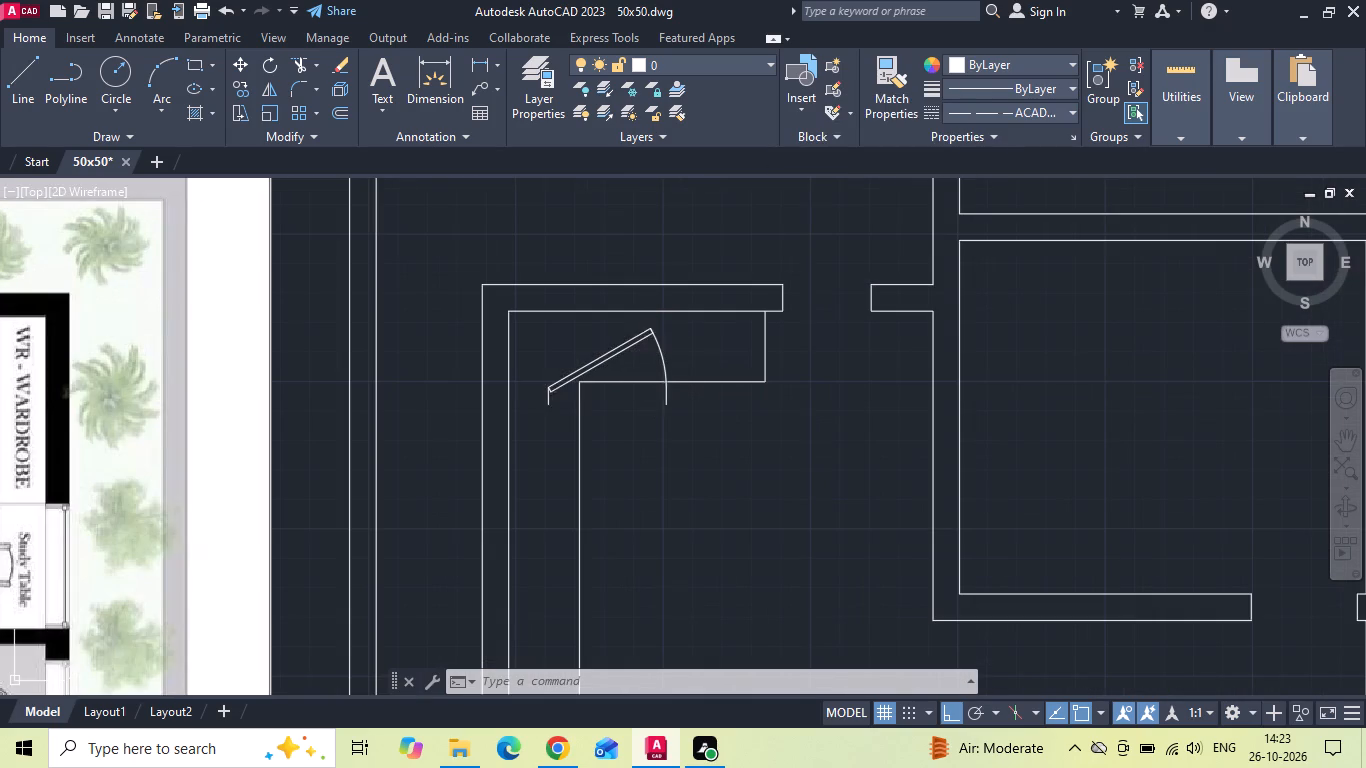
click(535, 348)
click(587, 427)
scroll(641, 392, up, 1)
click(676, 386)
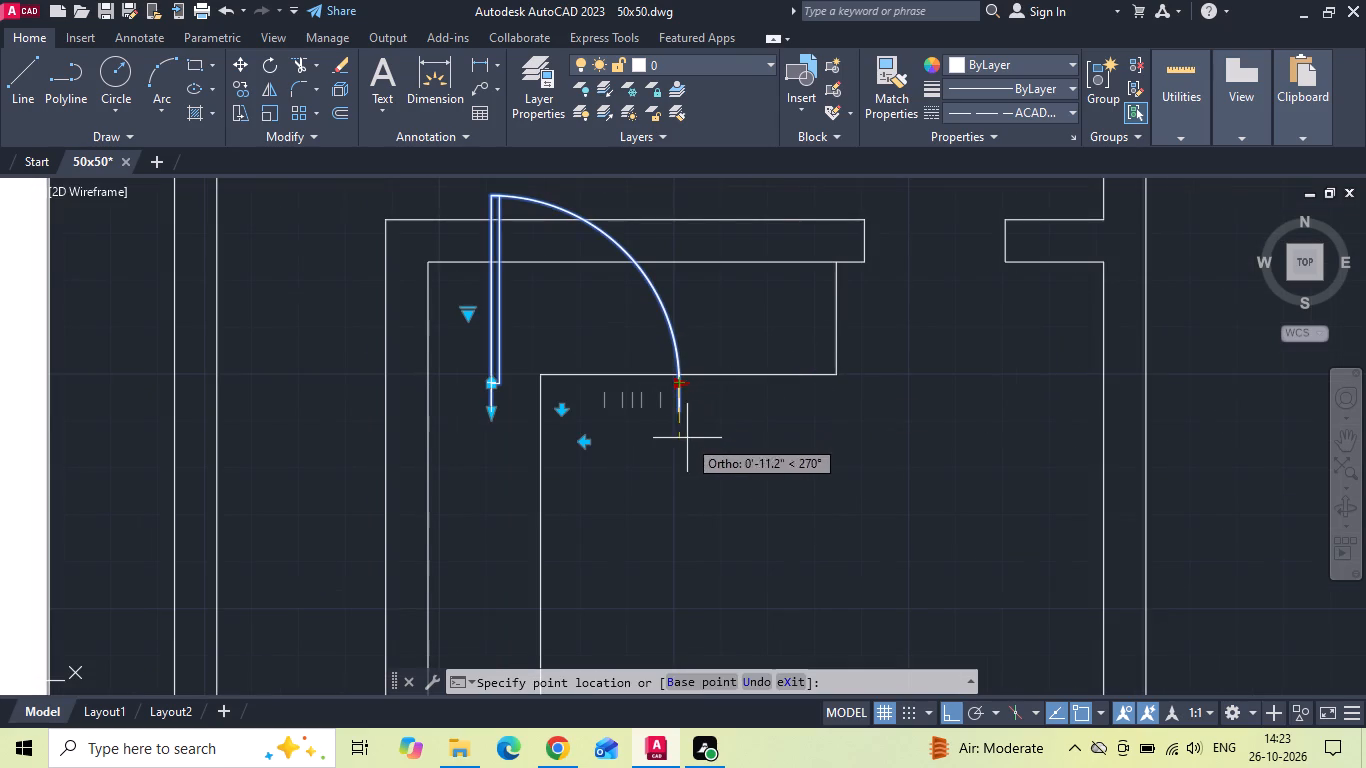
click(686, 440)
Move the door block by its lower hinge-side endpoint to the left jamb of the entrance opening in the foyer's lower wall.
click(741, 328)
right_click(698, 330)
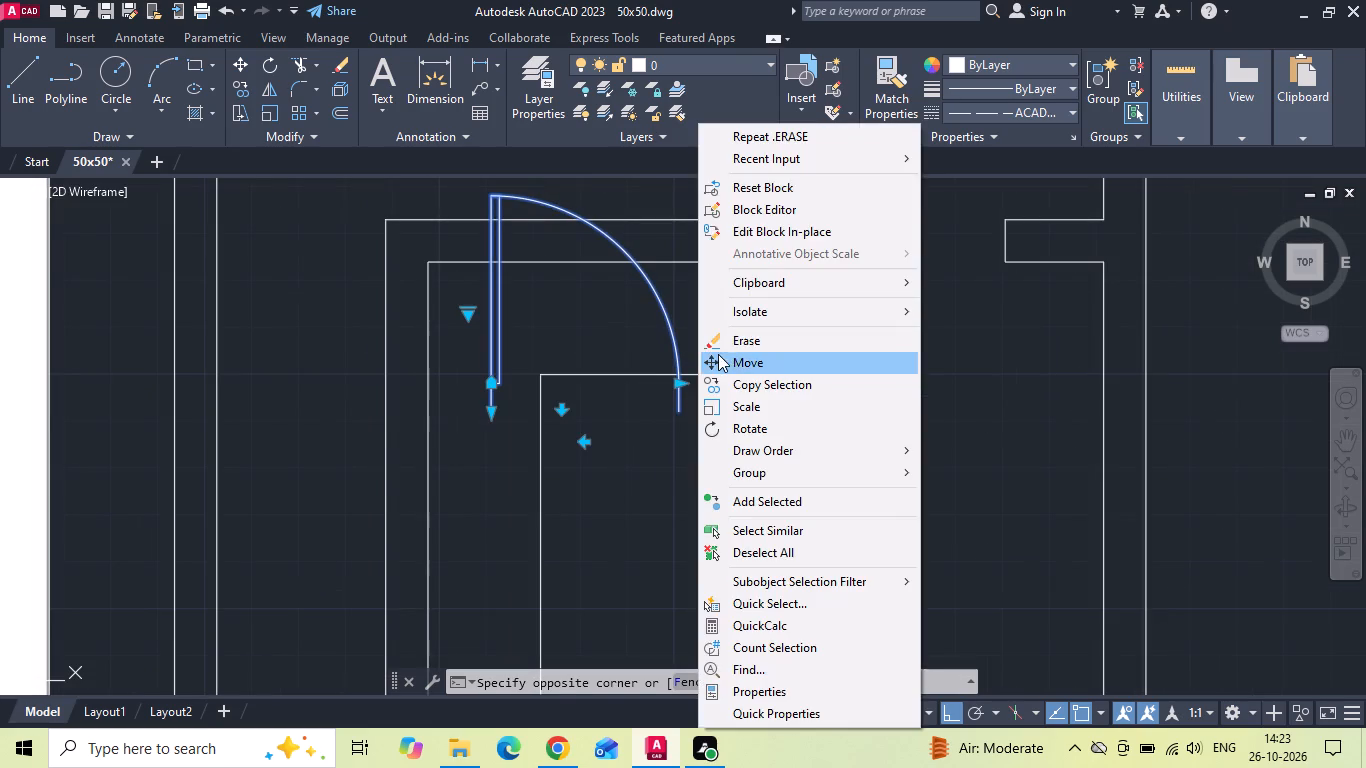
click(718, 354)
scroll(534, 418, up, 2)
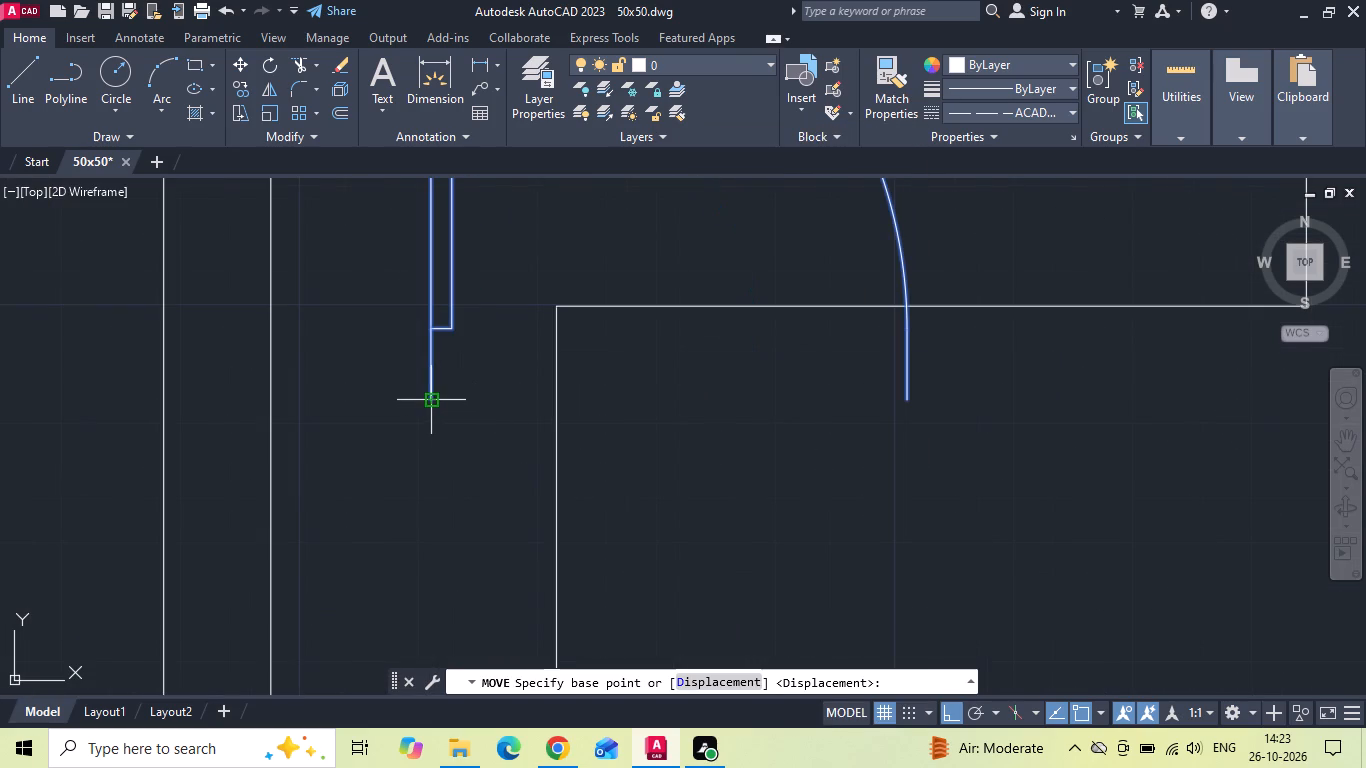
scroll(421, 403, up, 2)
click(440, 392)
scroll(578, 324, down, 2)
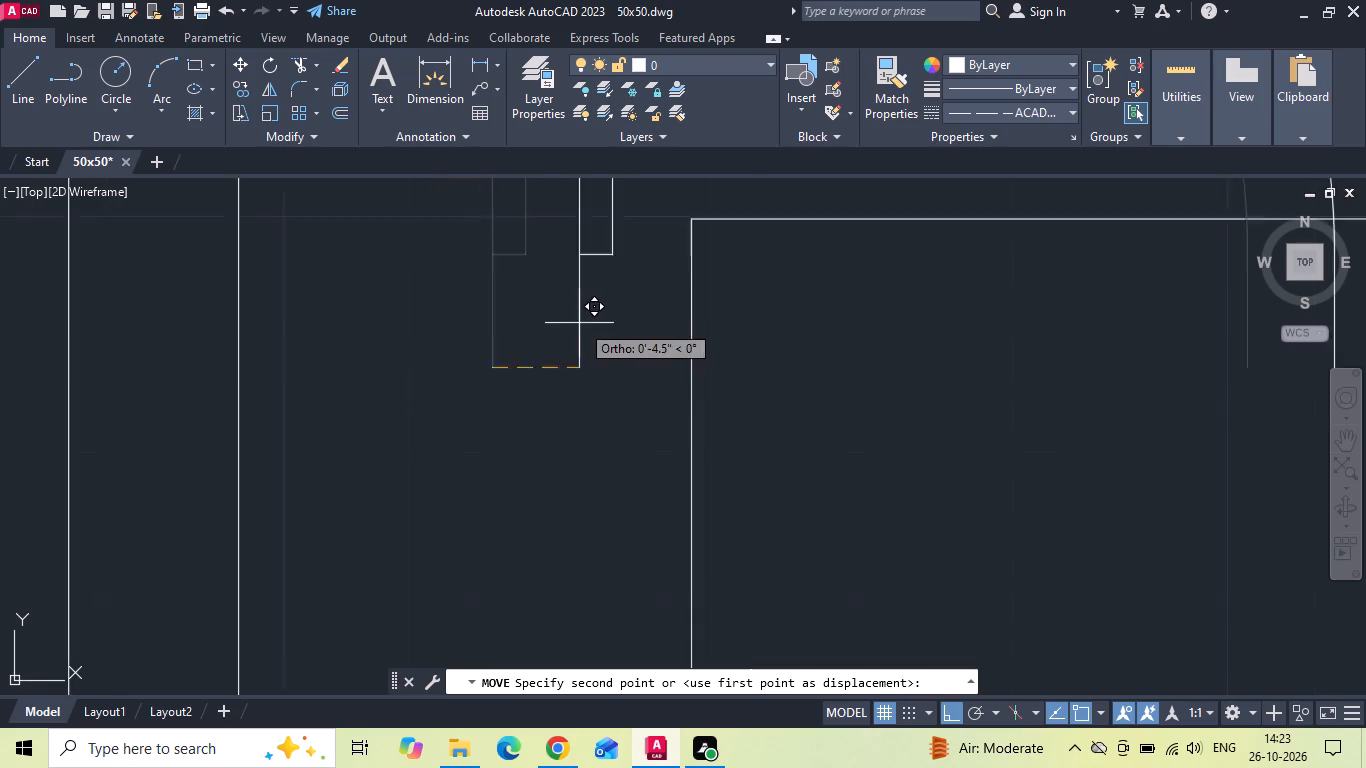
scroll(585, 319, down, 7)
scroll(603, 472, up, 6)
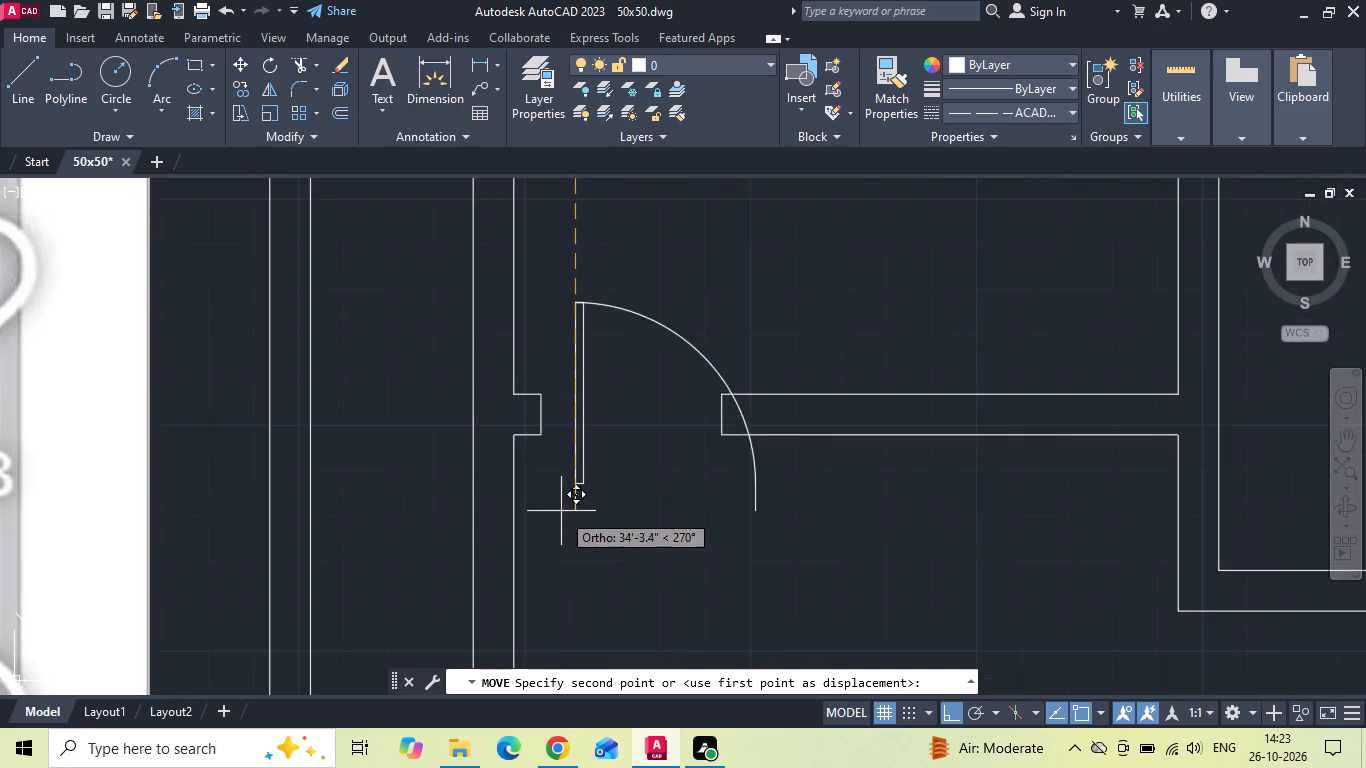
scroll(560, 465, up, 1)
click(531, 411)
scroll(556, 477, down, 2)
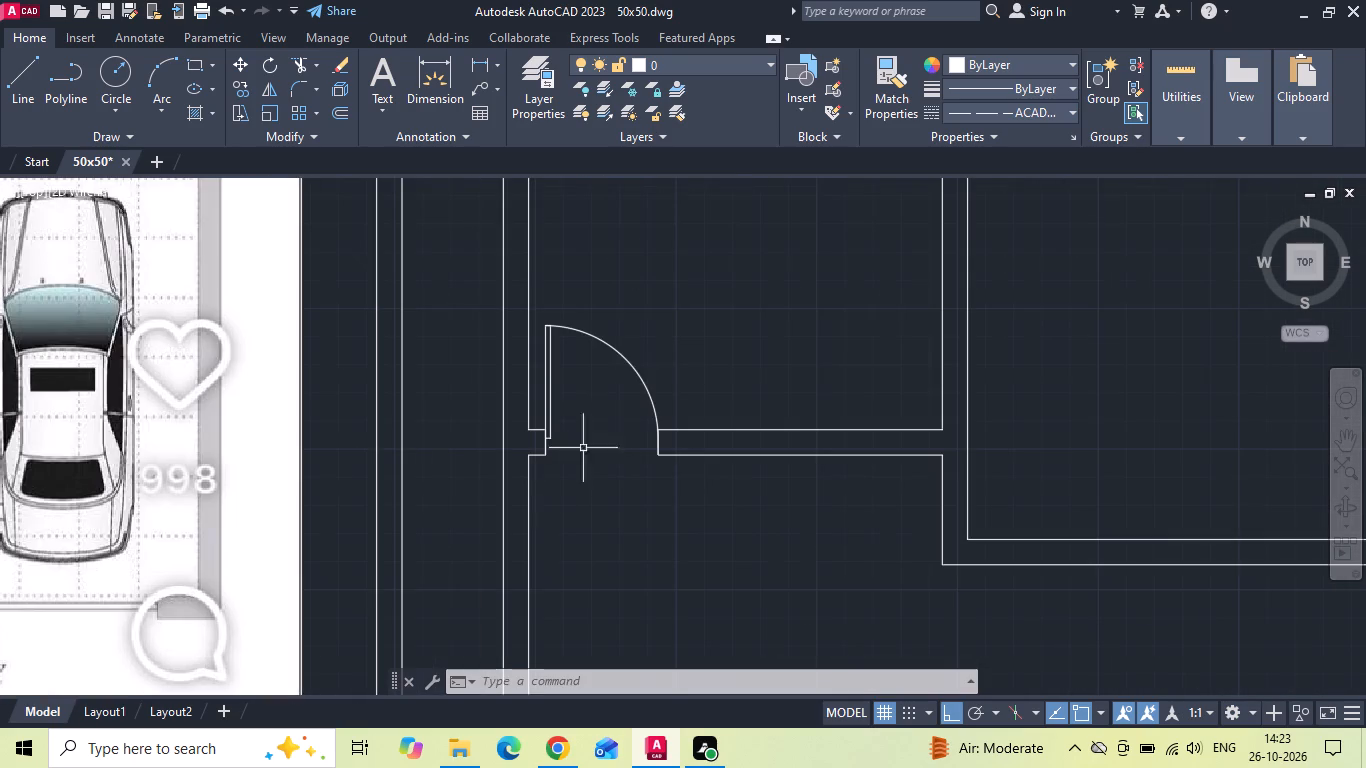
Copy the foyer entrance door straight up into Bedroom 3.
click(629, 352)
click(609, 350)
right_click(609, 350)
click(628, 384)
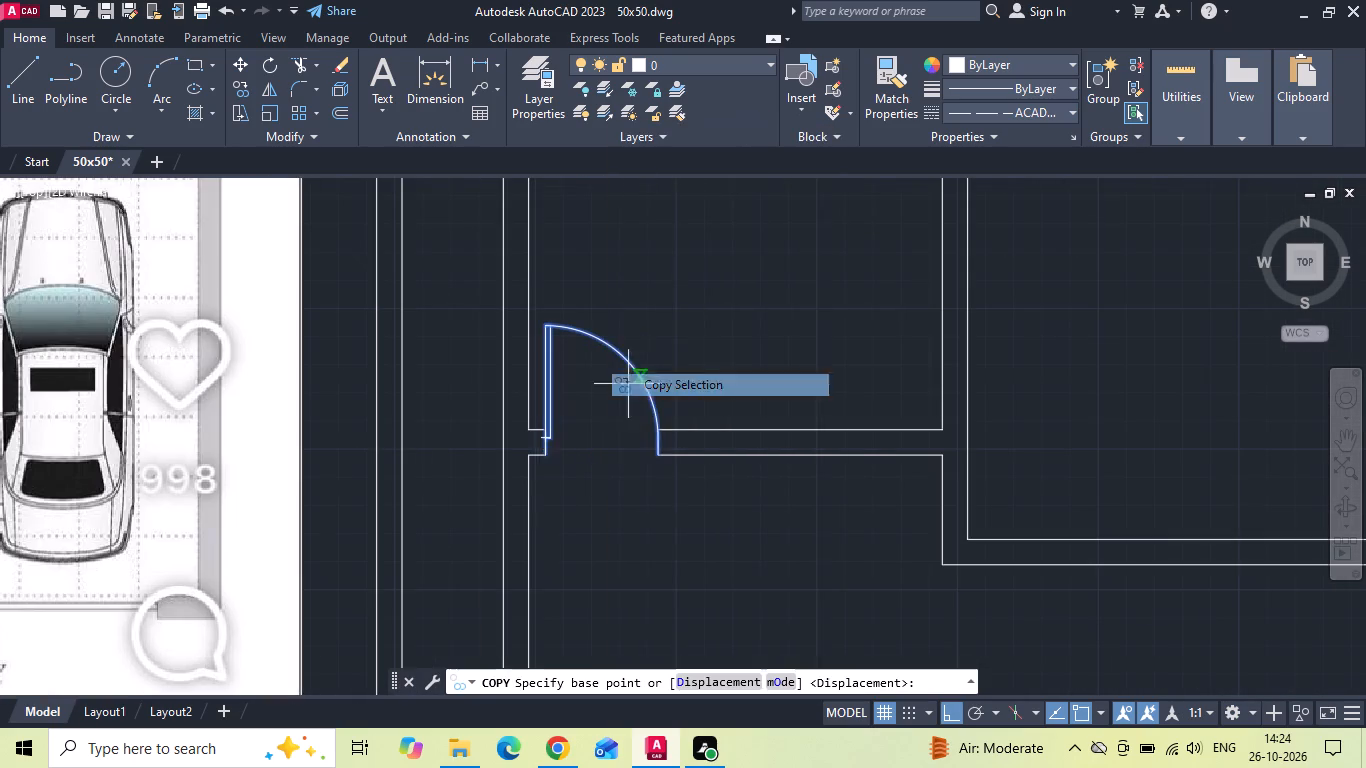
scroll(624, 441, down, 2)
drag(617, 432, 633, 393)
middle_drag(656, 338, 652, 567)
scroll(680, 395, up, 1)
click(647, 479)
middle_drag(653, 474, 723, 360)
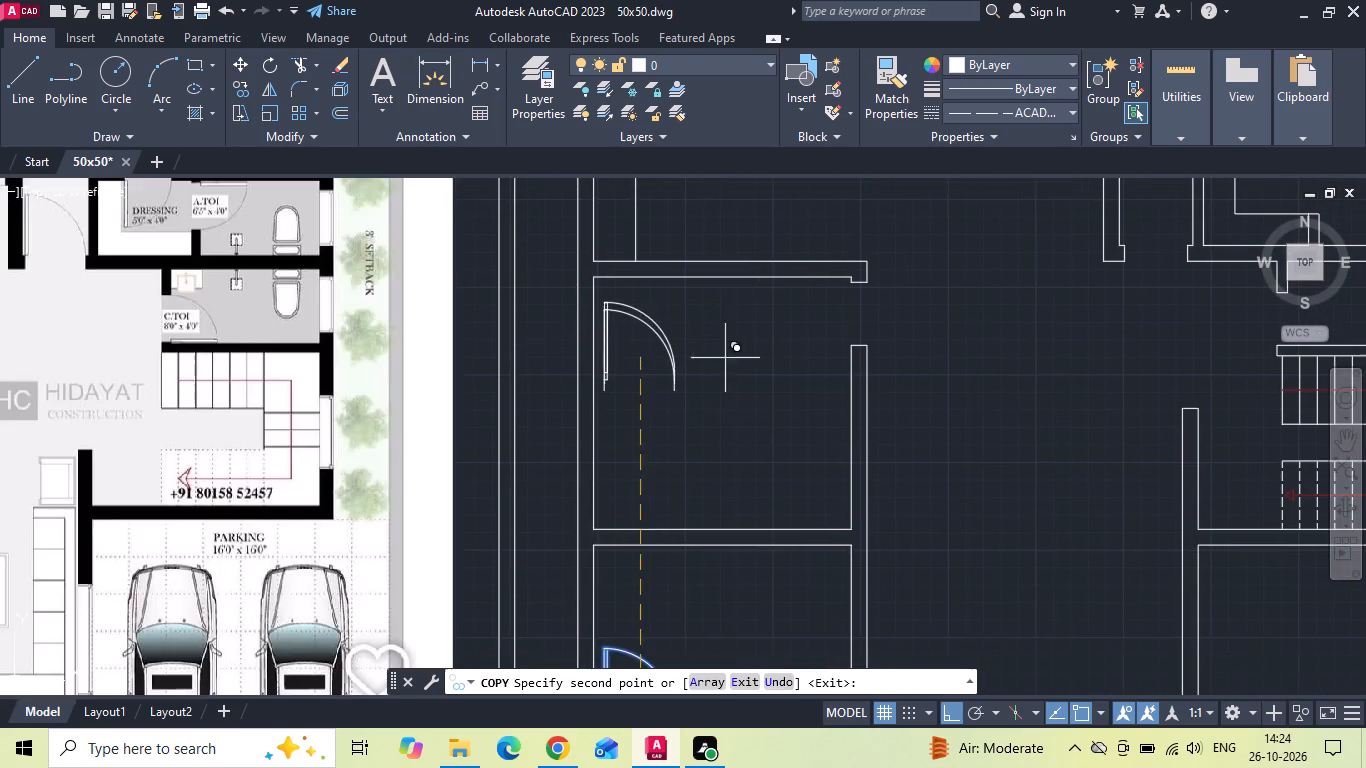
key(Escape)
Reduce the width of the copied door block in Bedroom 3 by one preset size.
scroll(654, 381, up, 3)
click(710, 286)
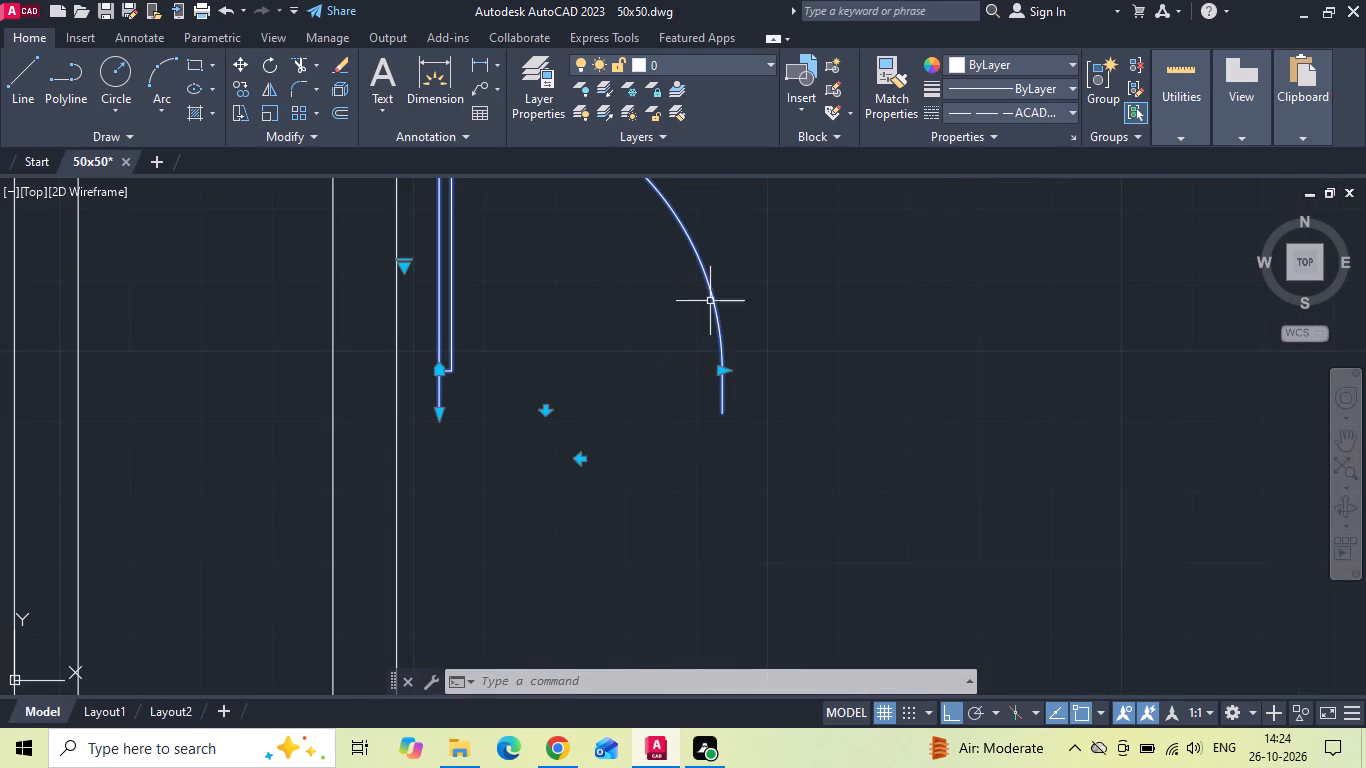
click(720, 368)
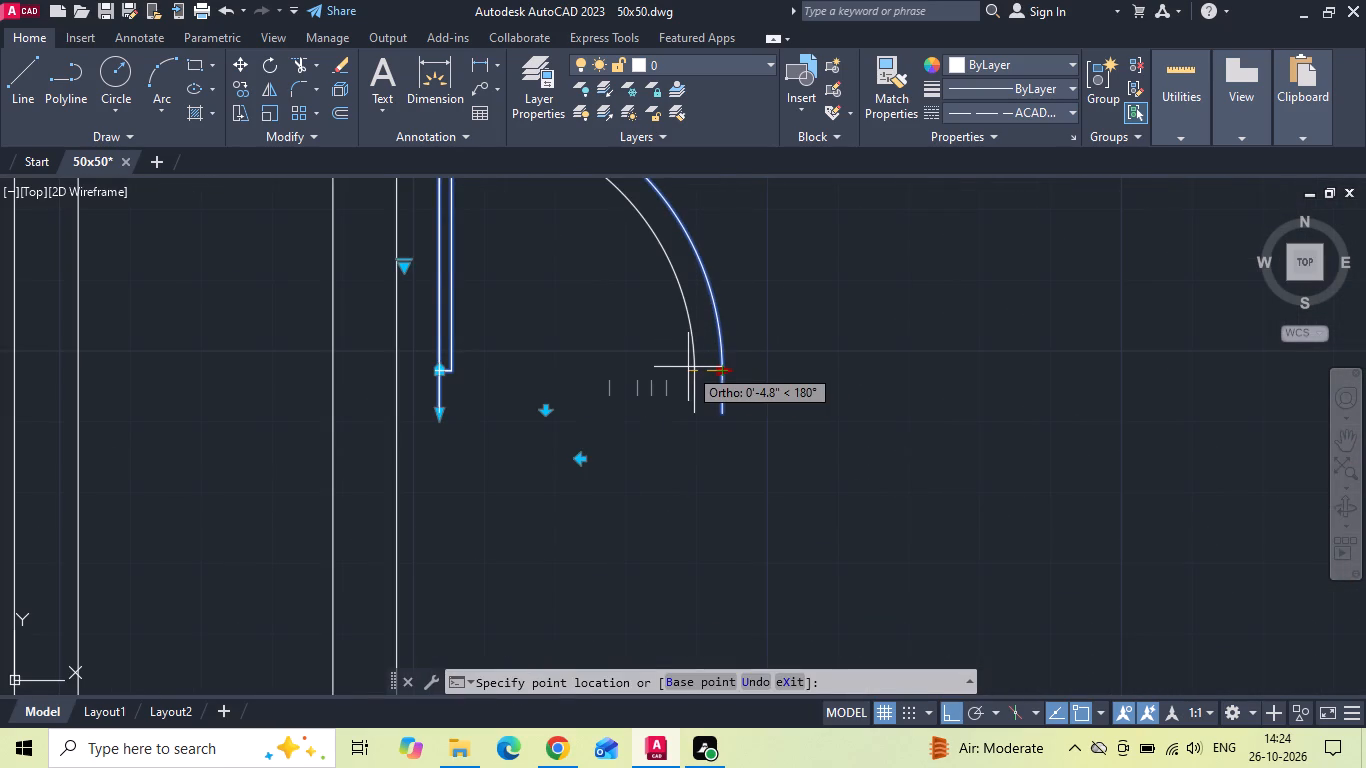
click(688, 367)
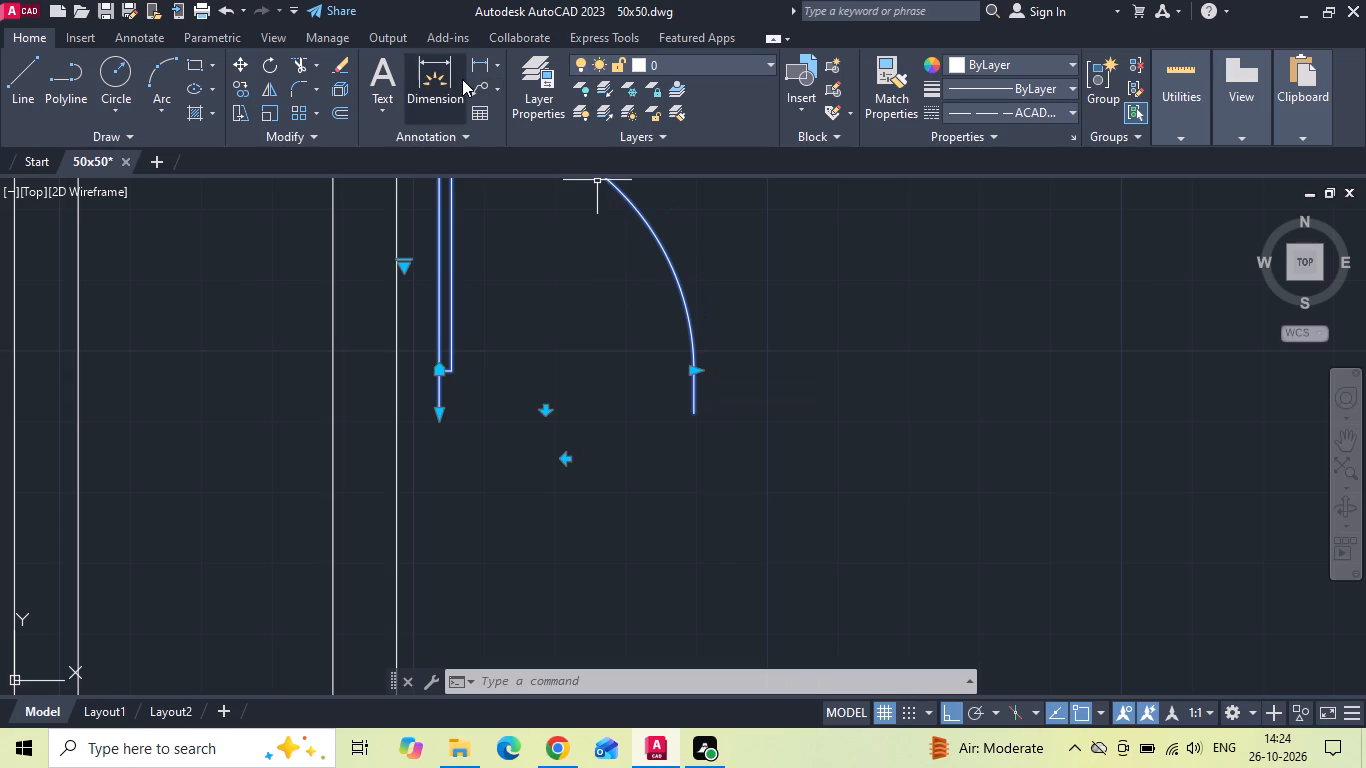
Measure the width of the copied door block in Bedroom 3 with a linear dimension.
click(481, 62)
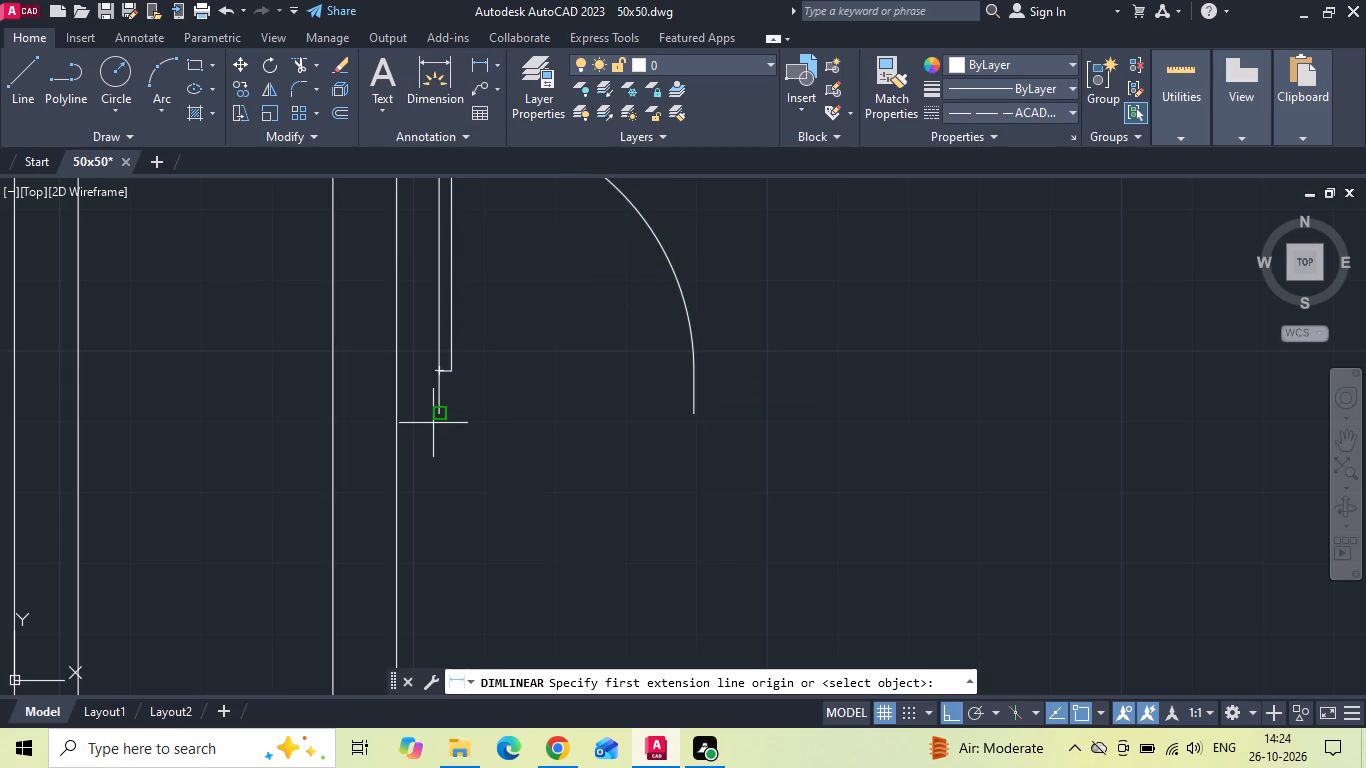
click(434, 420)
click(687, 411)
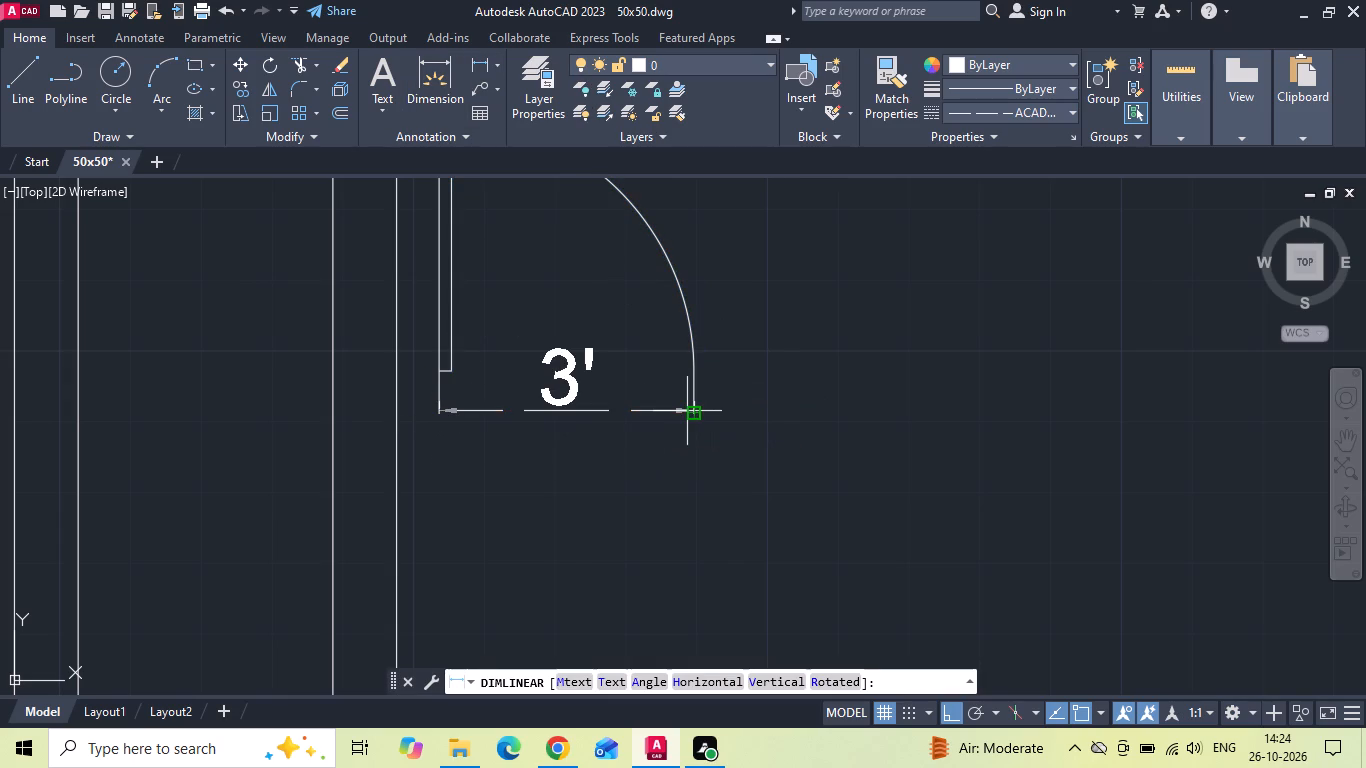
key(Escape)
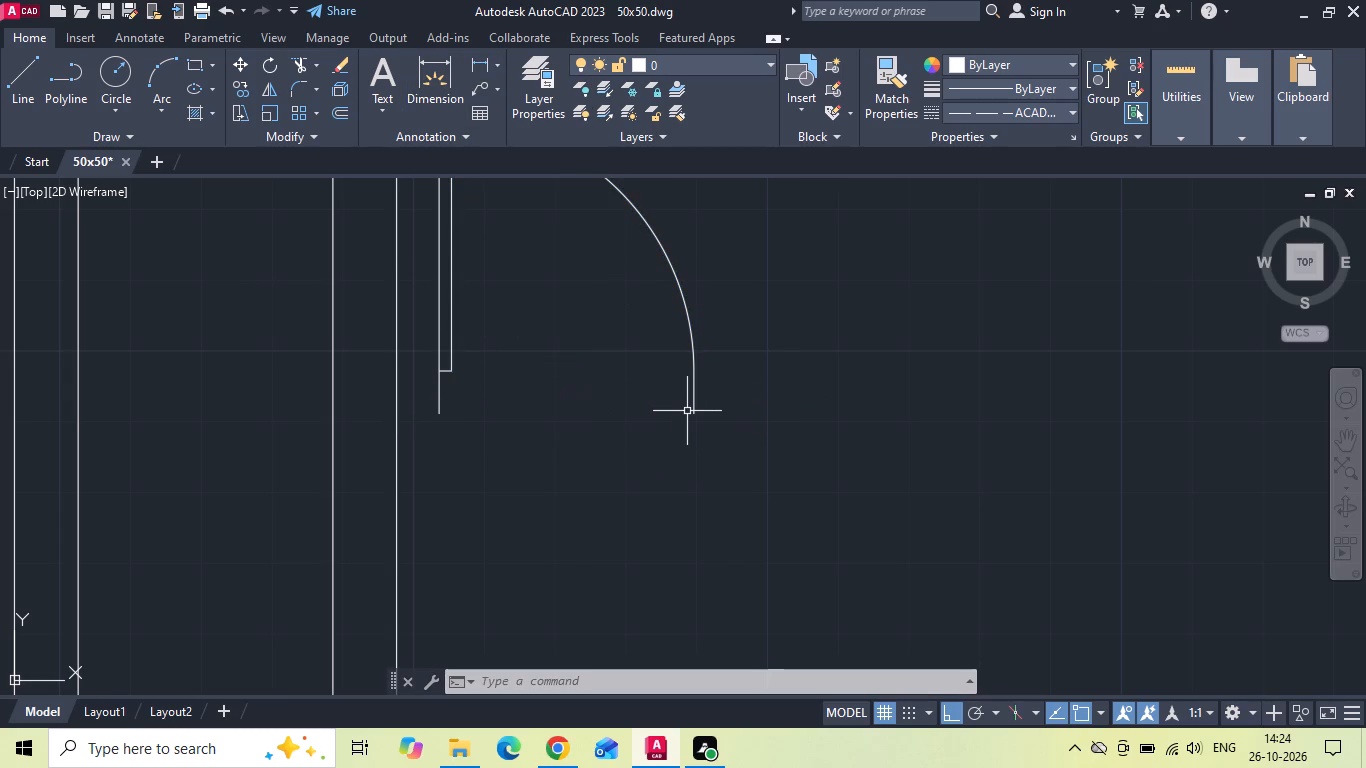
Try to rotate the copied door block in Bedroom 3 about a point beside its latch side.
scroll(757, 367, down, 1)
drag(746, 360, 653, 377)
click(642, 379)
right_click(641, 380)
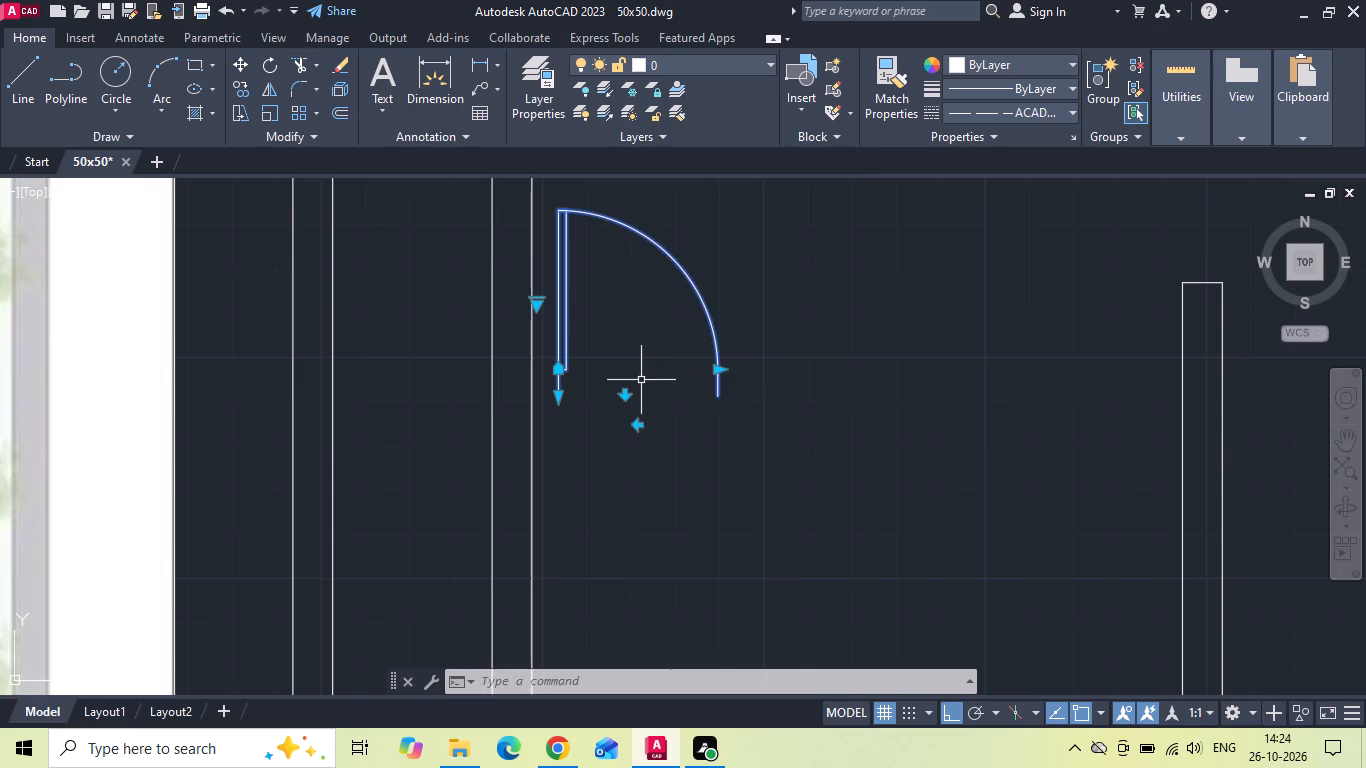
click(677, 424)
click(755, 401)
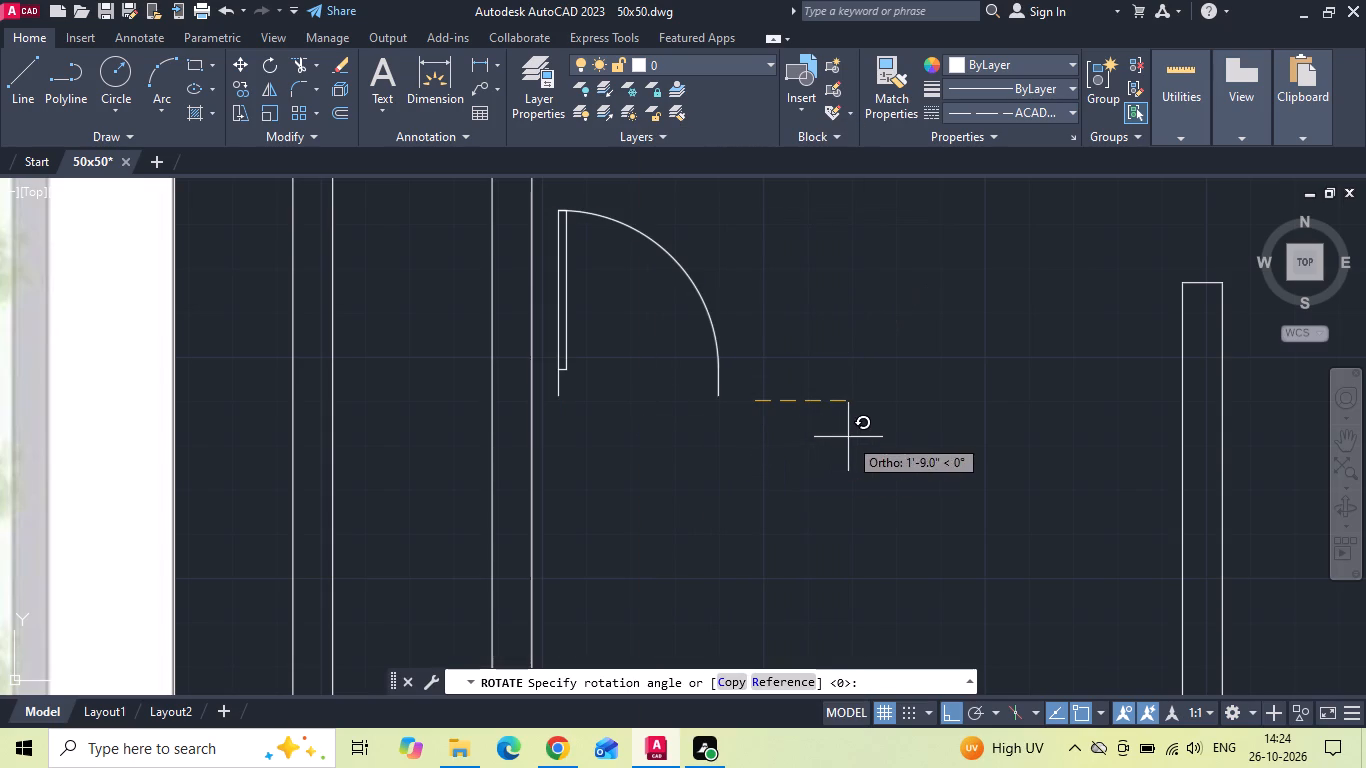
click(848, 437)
Move the door block by its lower latch-side endpoint to the lower right jamb corner of the Bedroom 2 entrance opening.
drag(829, 400, 756, 386)
click(680, 345)
right_click(680, 345)
click(724, 363)
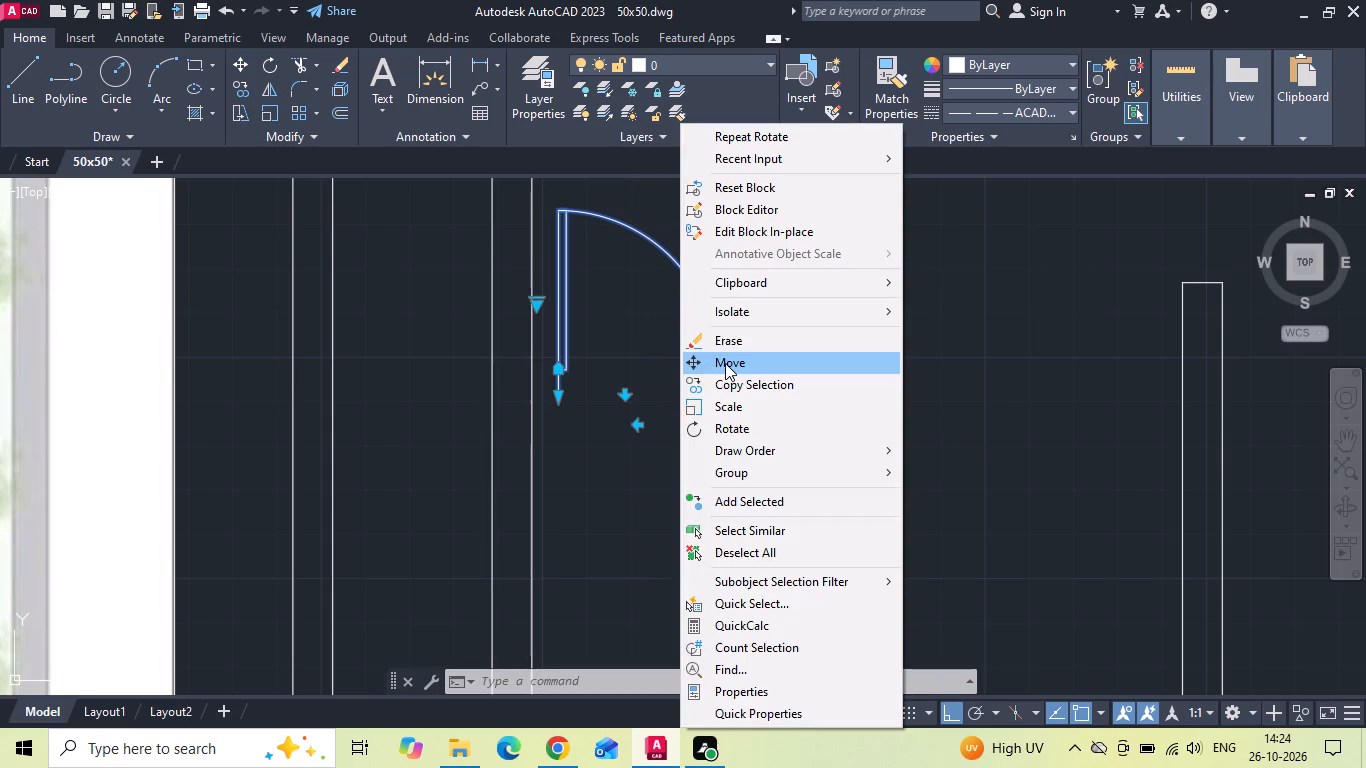
scroll(728, 407, up, 4)
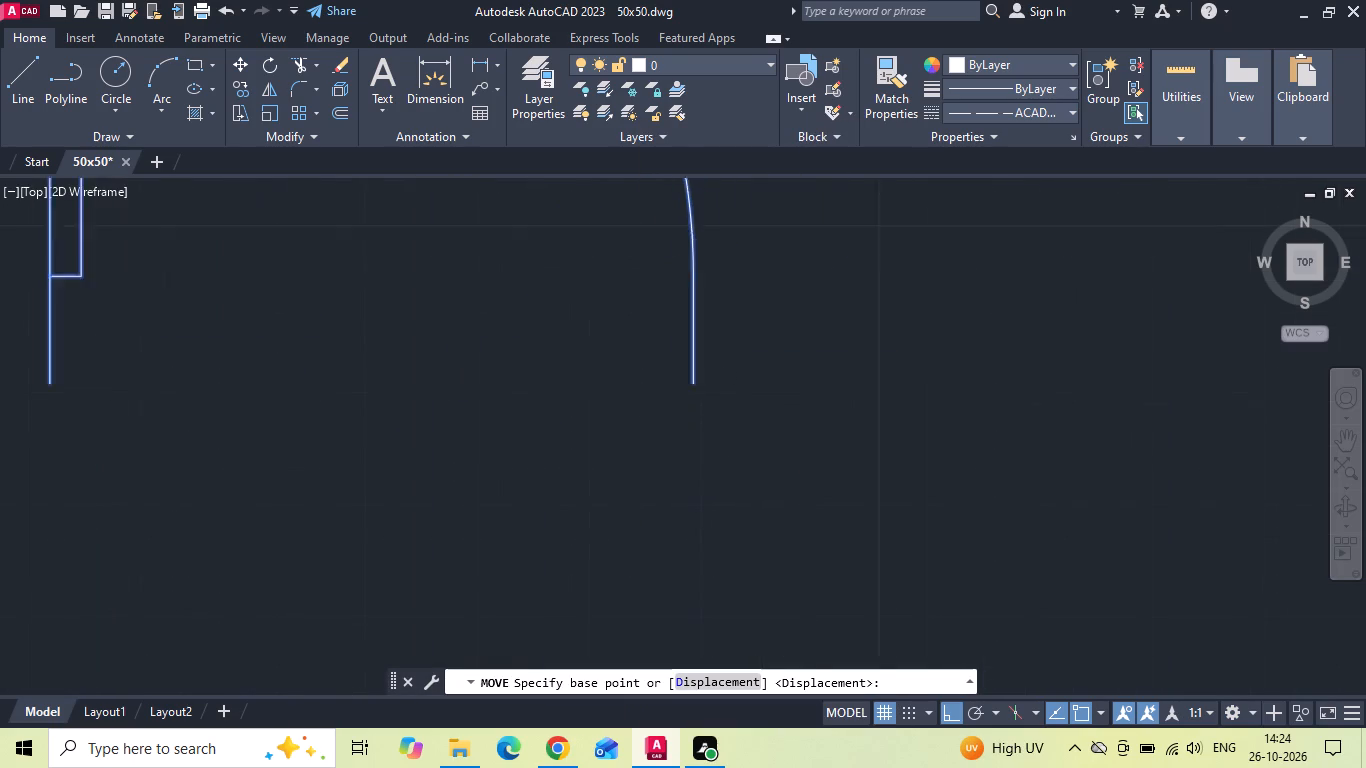
scroll(701, 372, up, 1)
click(678, 400)
scroll(656, 412, down, 5)
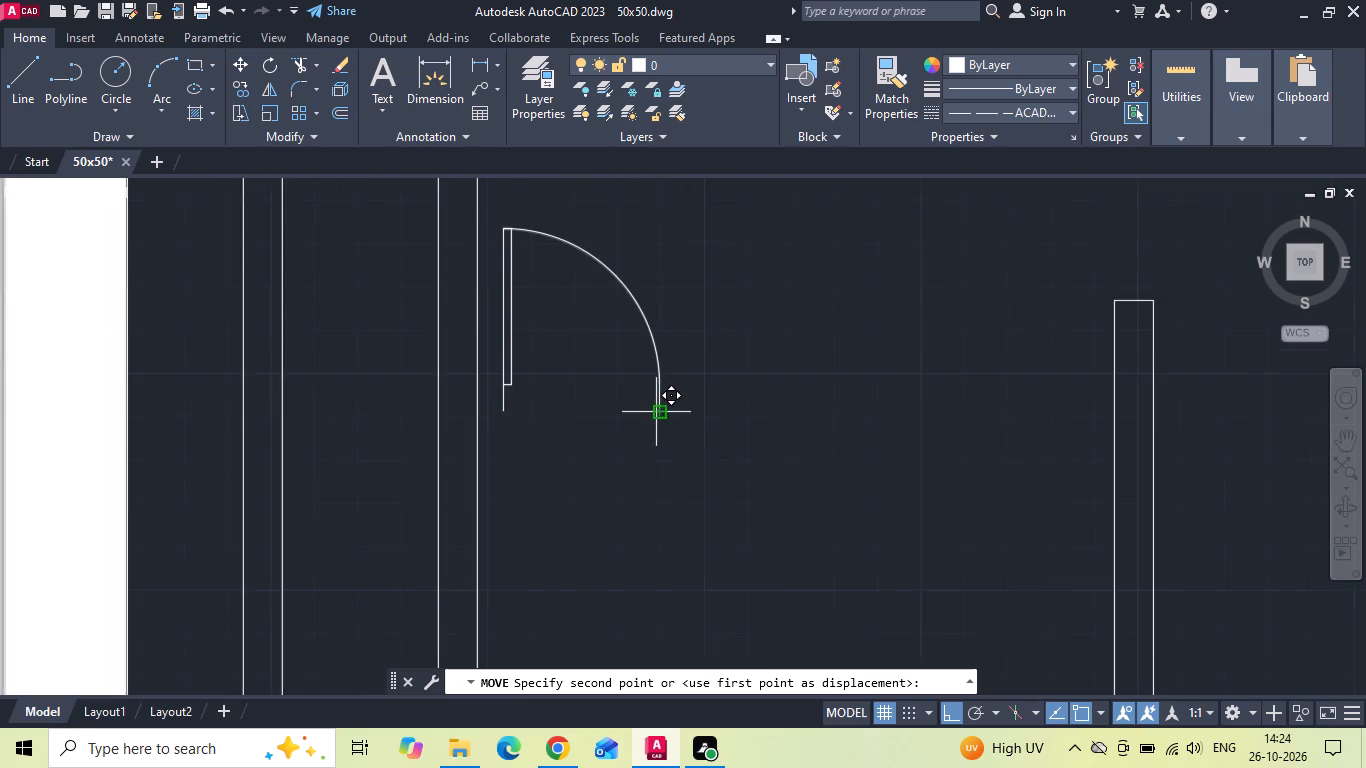
scroll(655, 415, down, 3)
scroll(965, 309, up, 4)
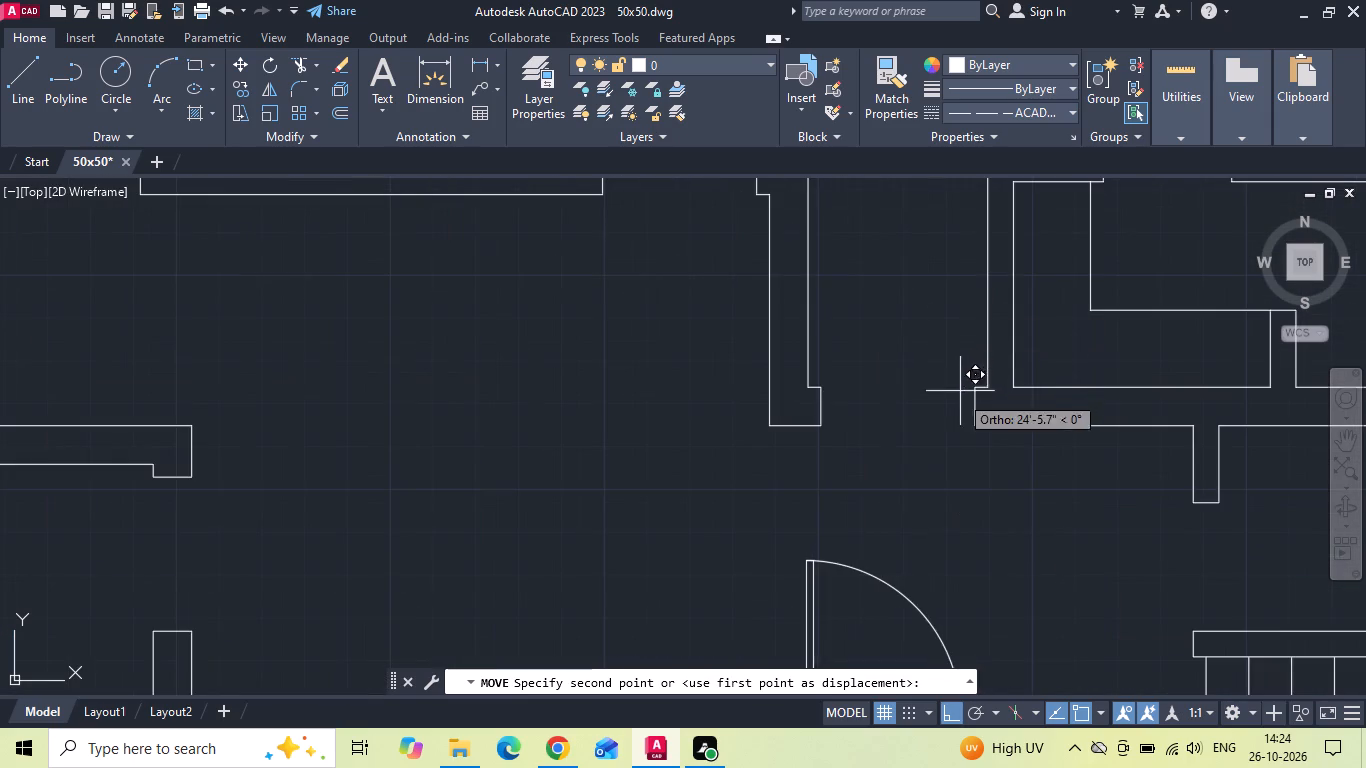
scroll(957, 431, up, 2)
click(991, 419)
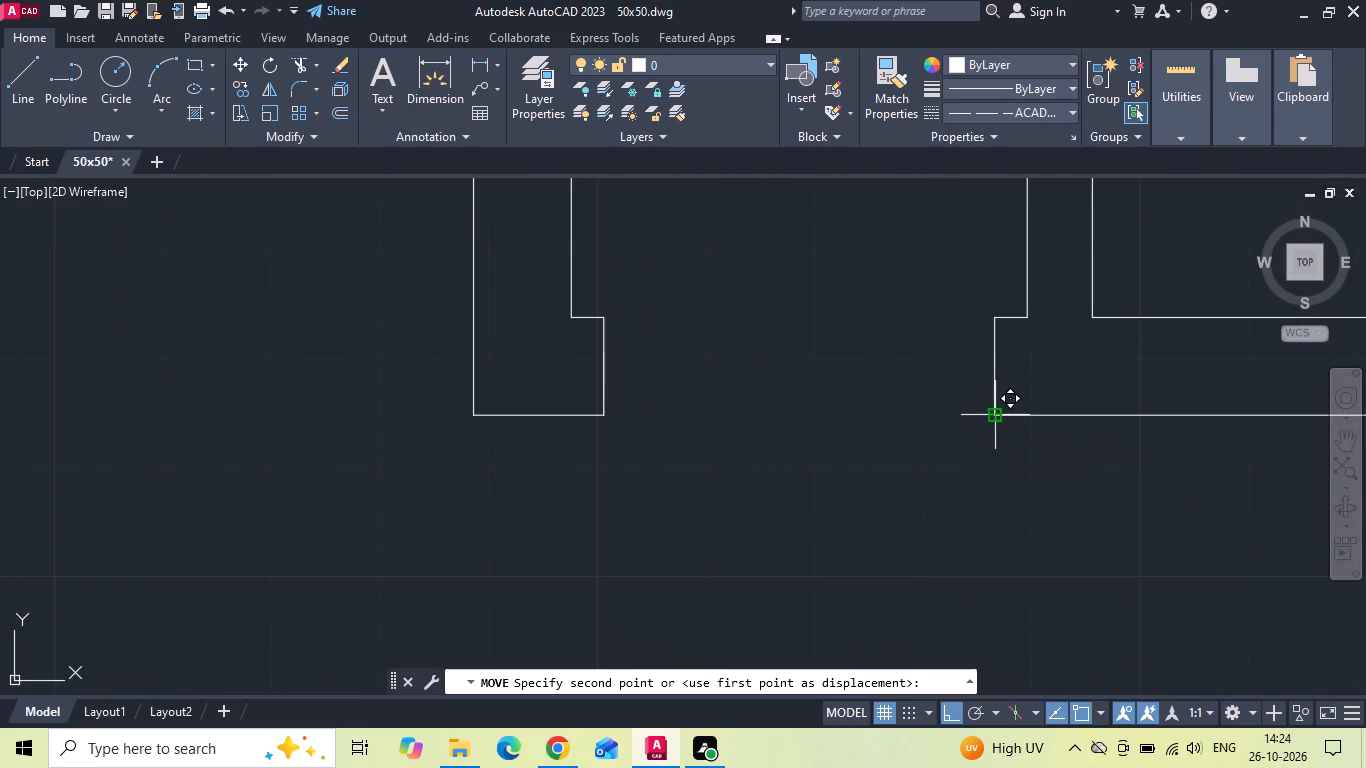
scroll(815, 498, down, 2)
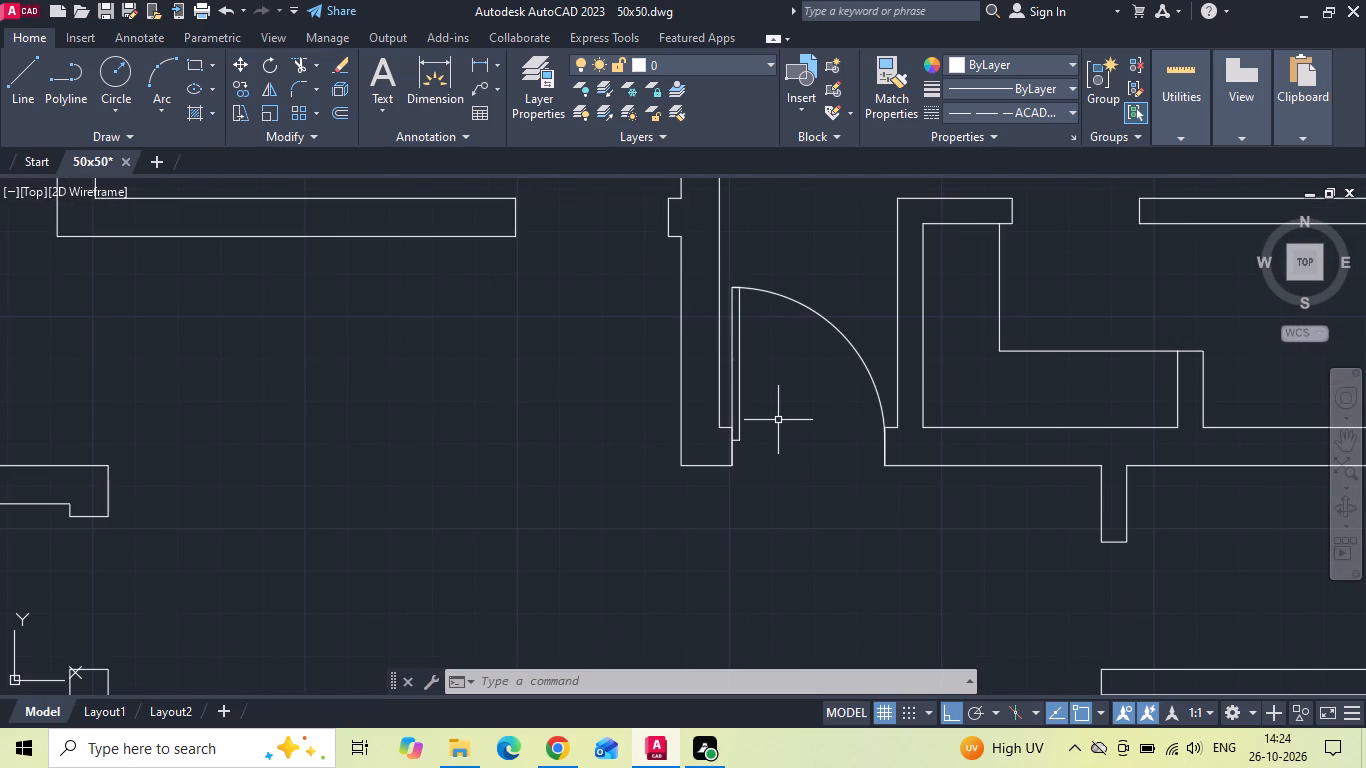
key(Escape)
Mirror the Bedroom 2 door about a vertical line through the midpoint of the adjacent wall end, keeping the original.
drag(850, 283, 833, 342)
click(832, 356)
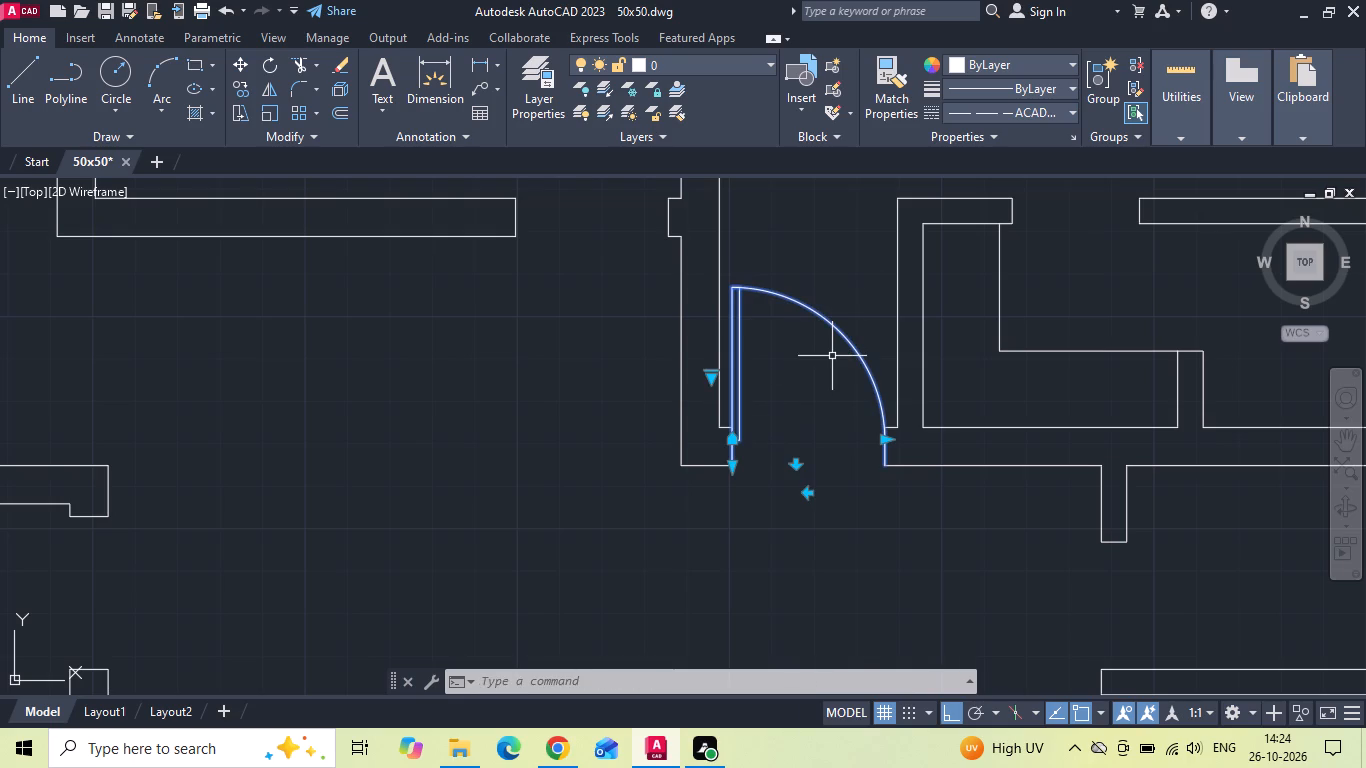
text(mi)
key(space)
click(710, 467)
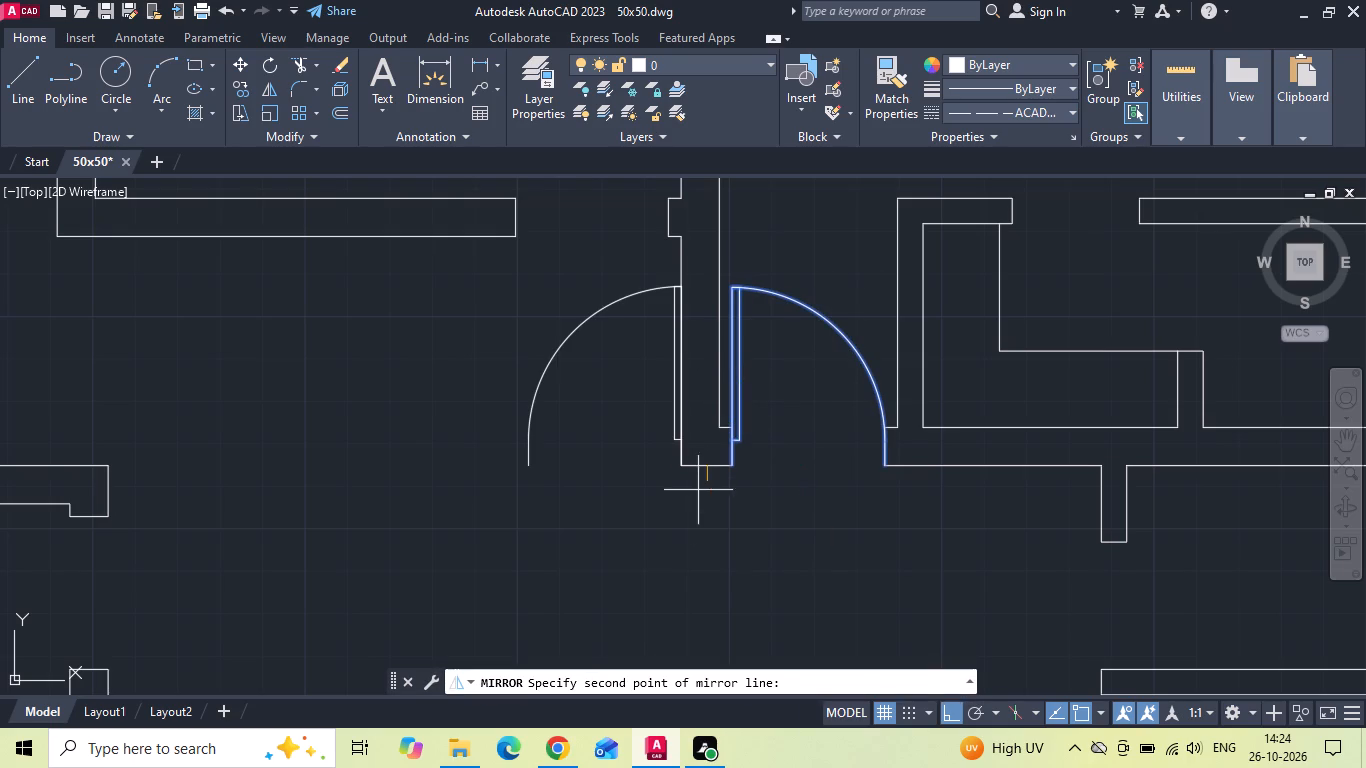
click(684, 541)
key(y)
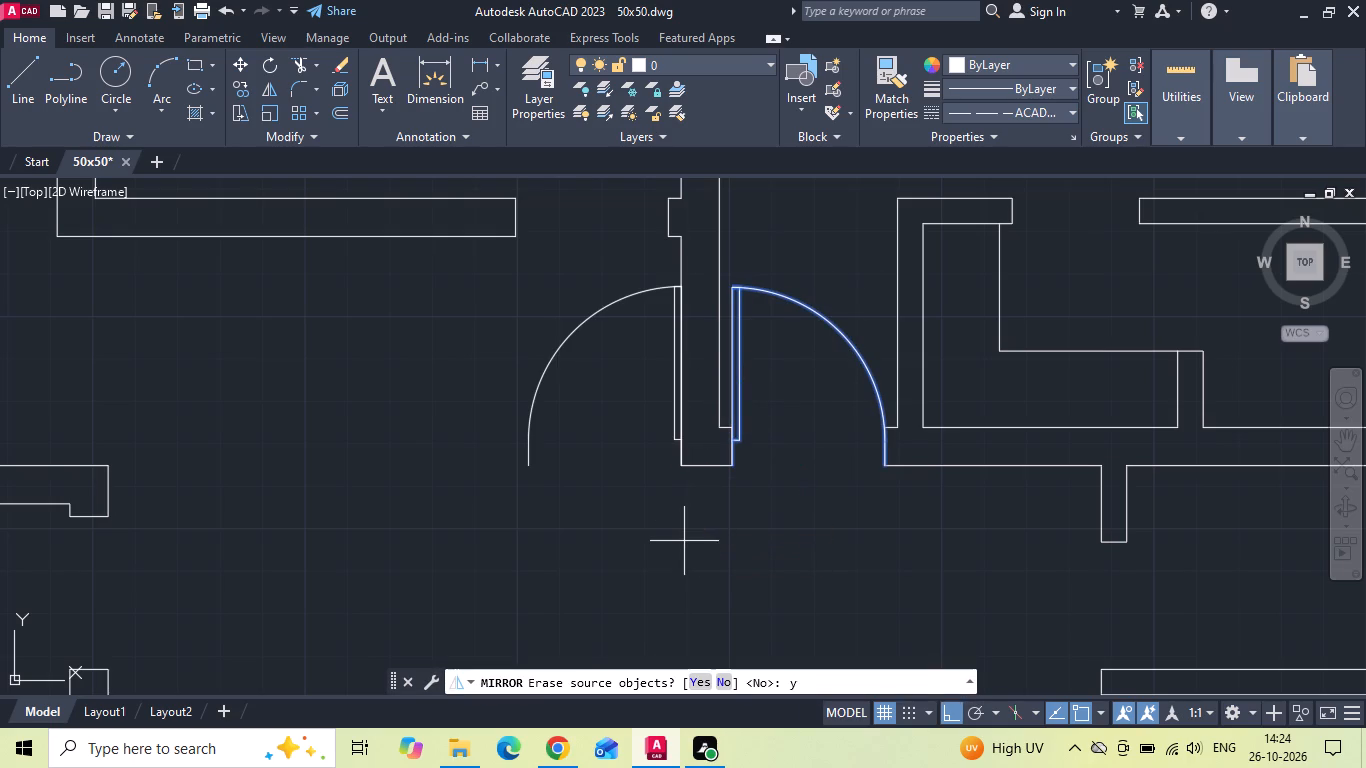
key(BackSpace)
key(n)
key(space)
Move the mirrored door by its lower hinge-side endpoint to the lower right jamb corner of the Bedroom 1 opening.
drag(562, 462, 551, 456)
click(471, 441)
right_click(471, 441)
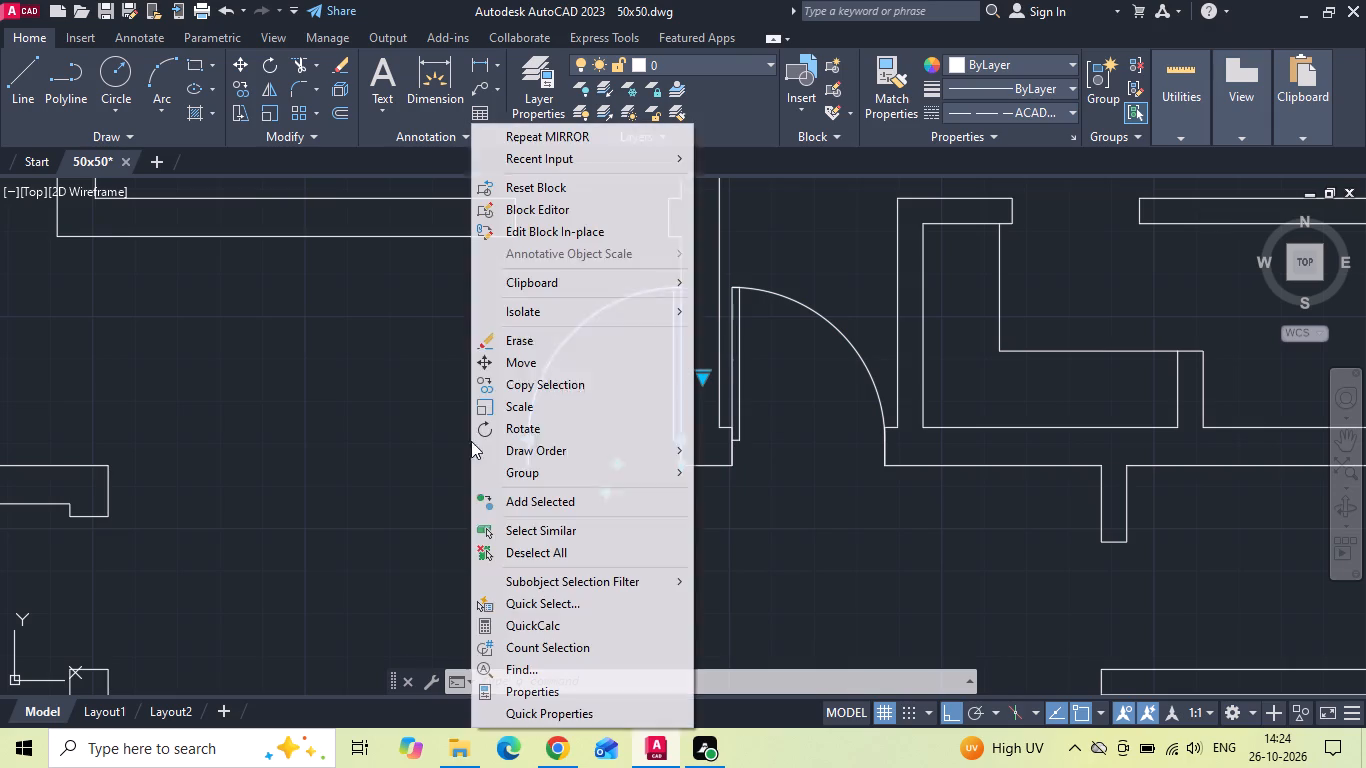
click(544, 366)
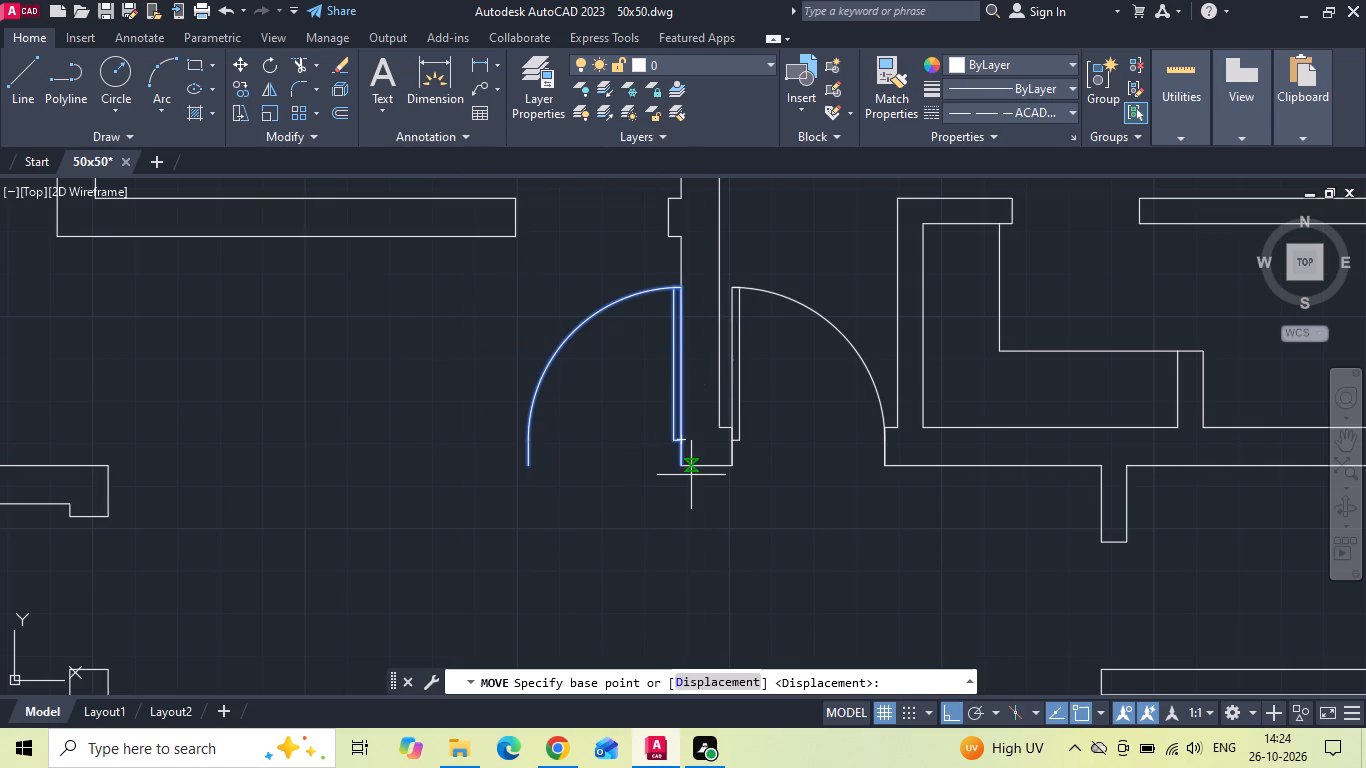
click(679, 468)
scroll(660, 235, up, 3)
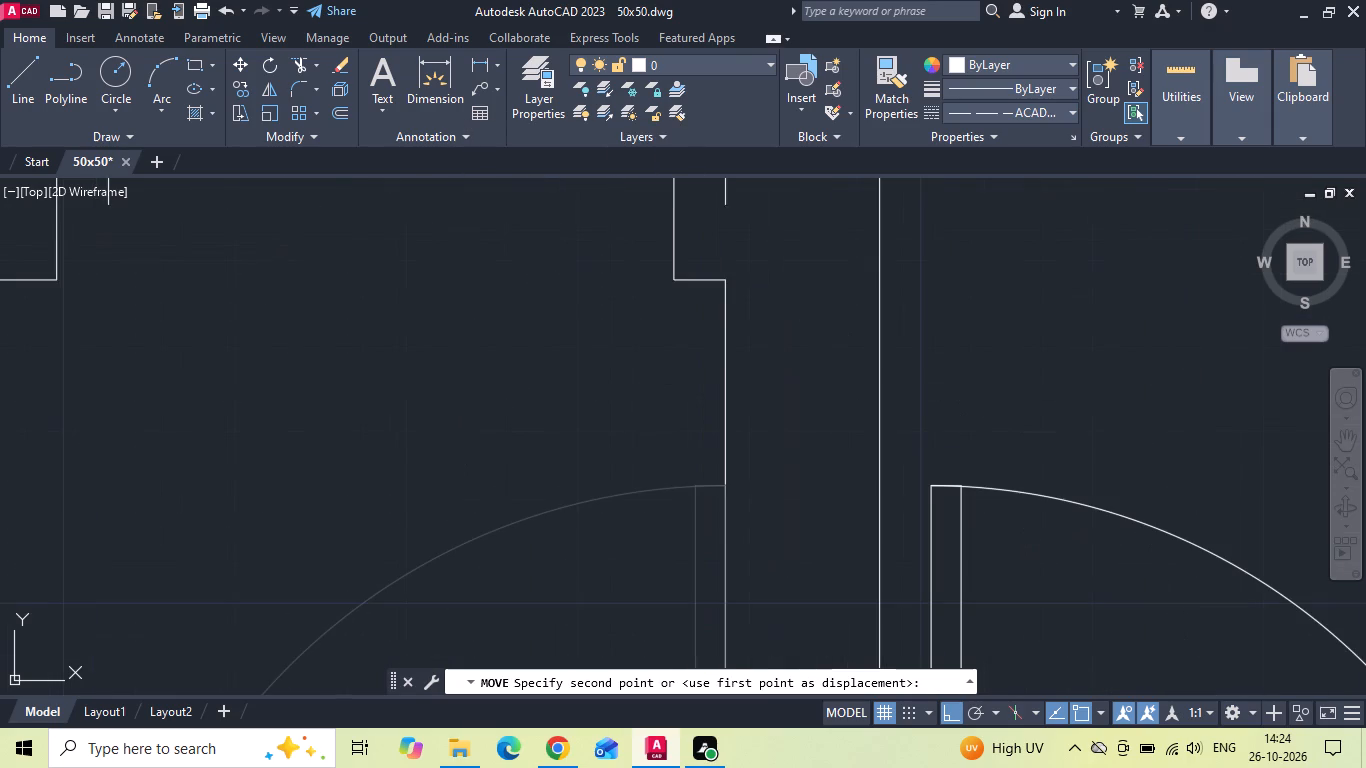
click(676, 281)
Copy the Bedroom 1 door straight down into the open dining area.
scroll(584, 314, down, 3)
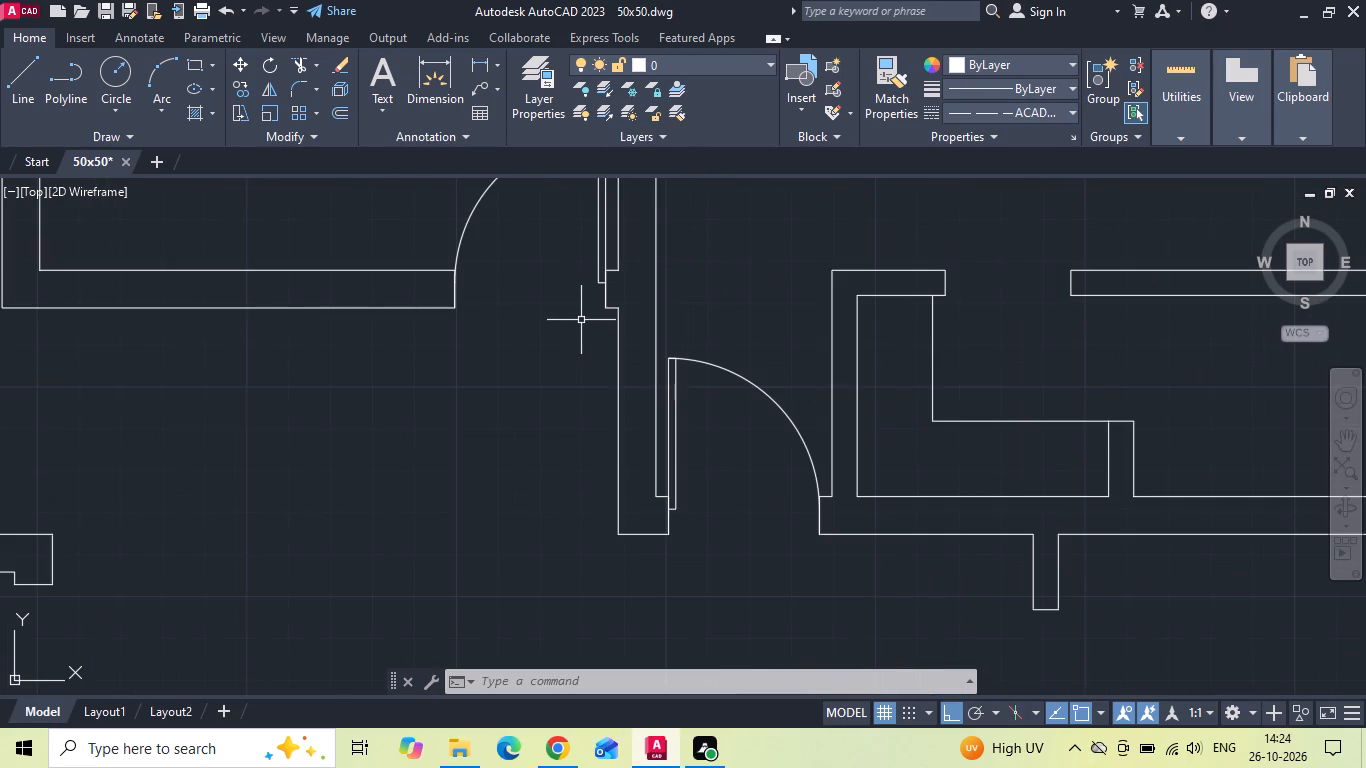
scroll(467, 324, up, 3)
scroll(467, 315, down, 1)
scroll(439, 278, up, 2)
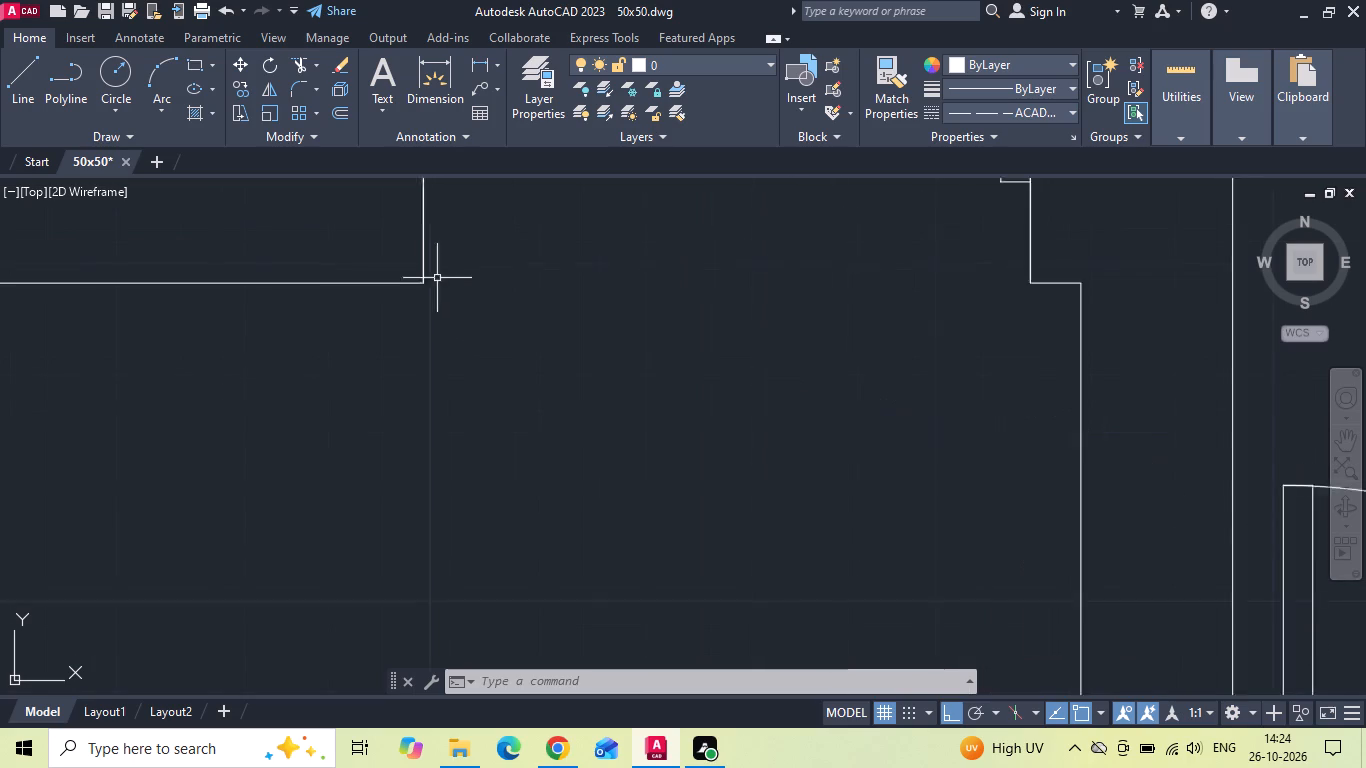
scroll(435, 278, up, 2)
scroll(431, 275, down, 7)
click(594, 257)
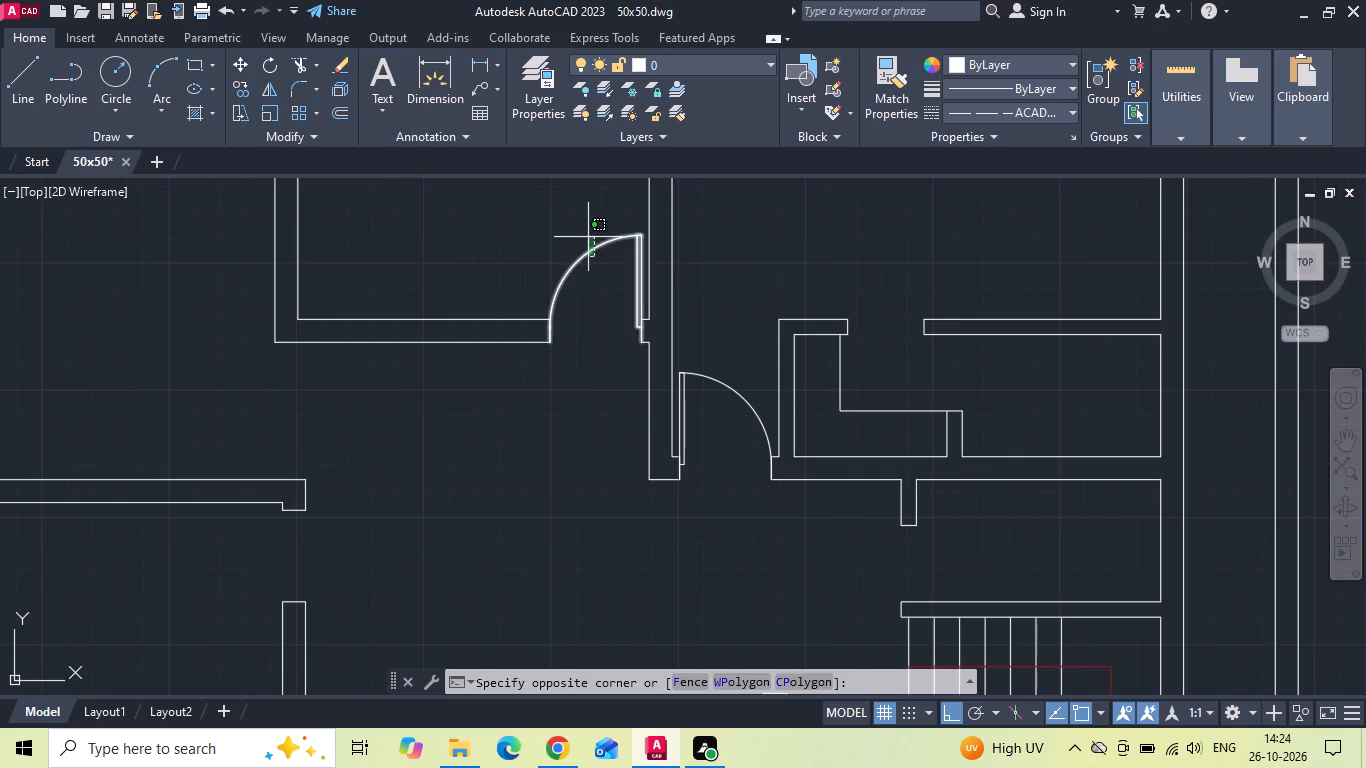
click(588, 236)
right_click(588, 235)
click(613, 376)
scroll(600, 284, down, 2)
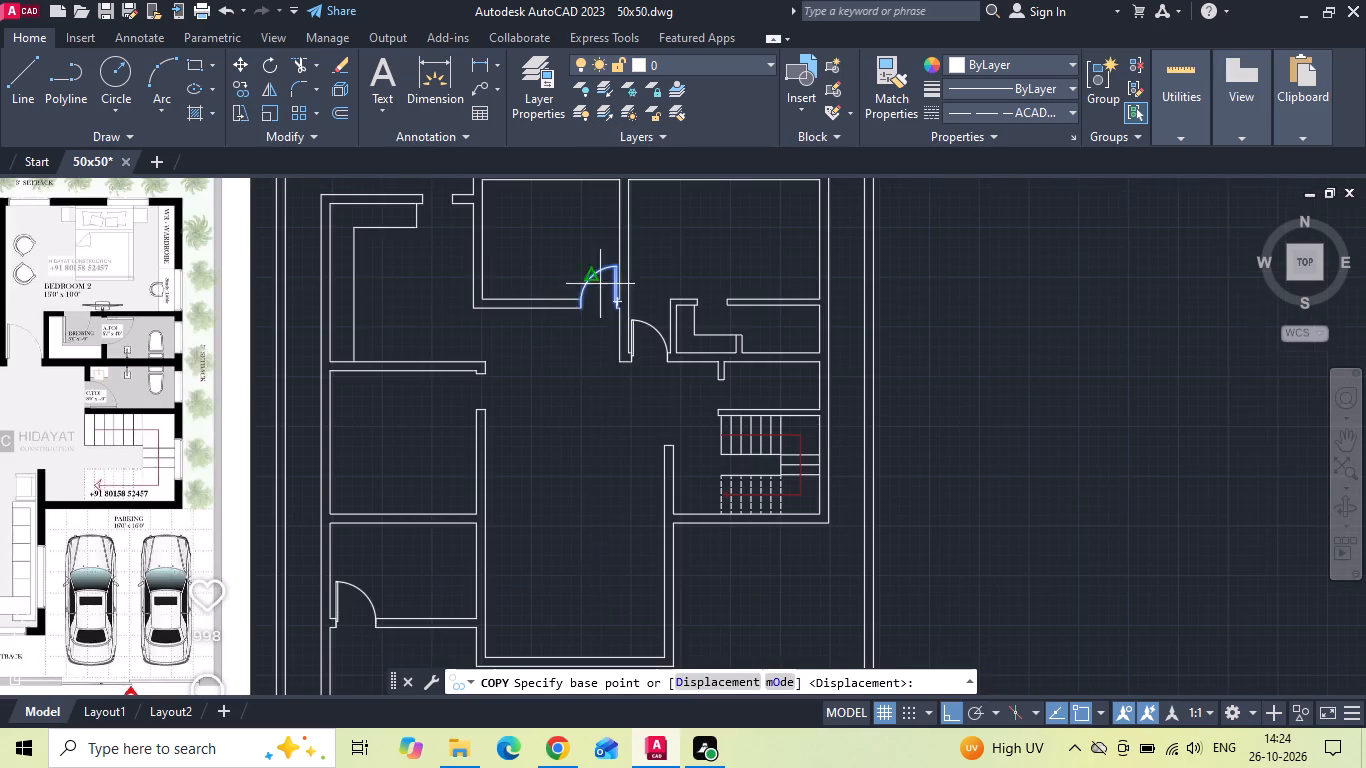
drag(593, 301, 591, 327)
scroll(604, 410, up, 3)
click(591, 419)
key(Escape)
Rotate the door copy in the dining area 90° counterclockwise.
click(577, 384)
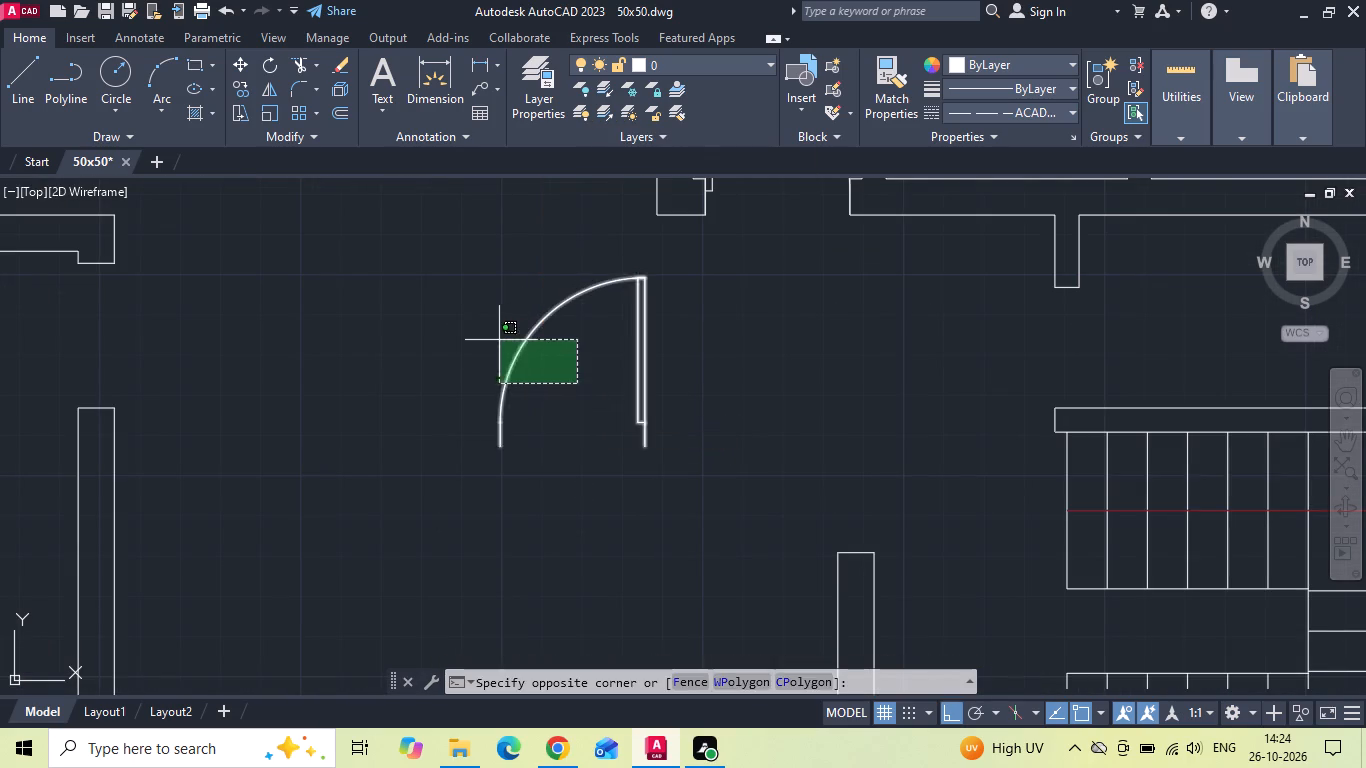
click(475, 340)
right_click(470, 335)
click(526, 425)
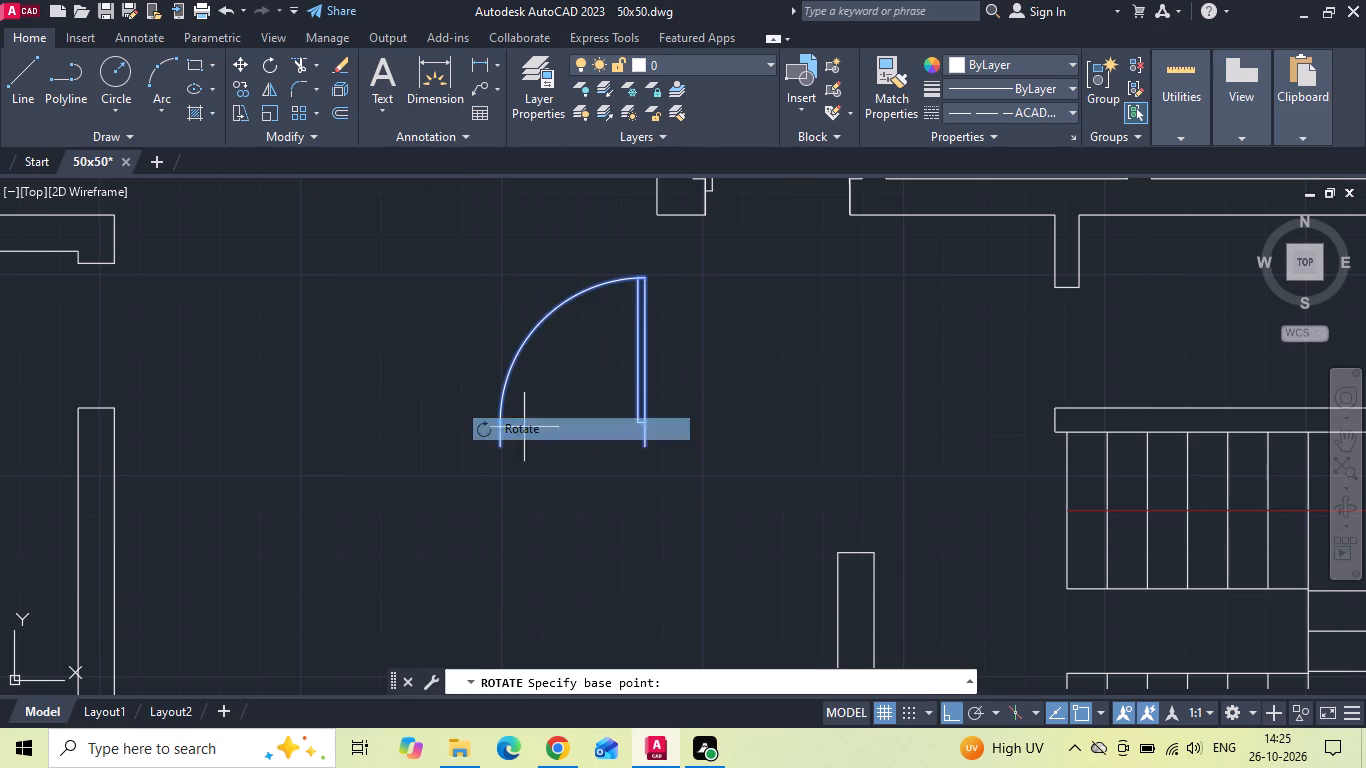
click(533, 414)
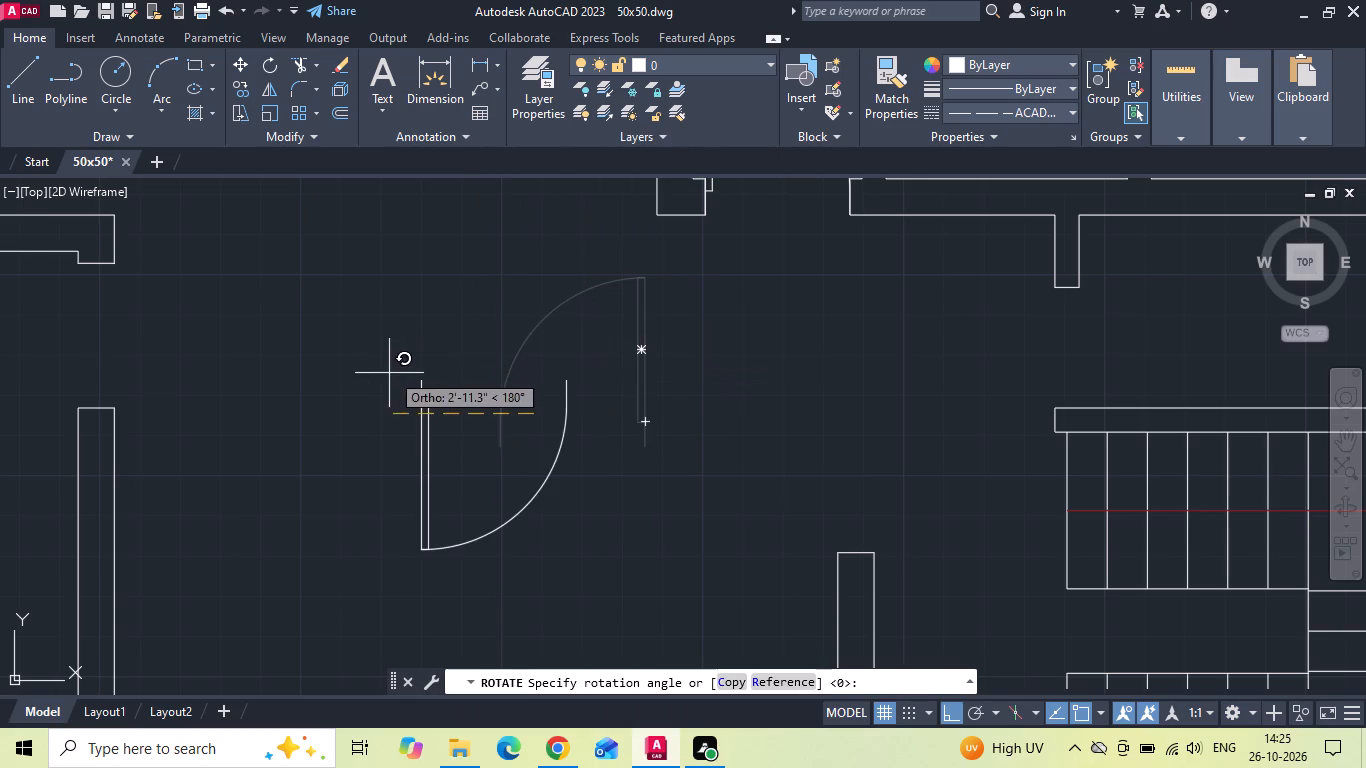
click(486, 307)
Move the rotated door by its hinge-side endpoint to the outer upper jamb corner of the Bedroom 3 opening.
drag(536, 251, 464, 351)
click(456, 360)
right_click(452, 358)
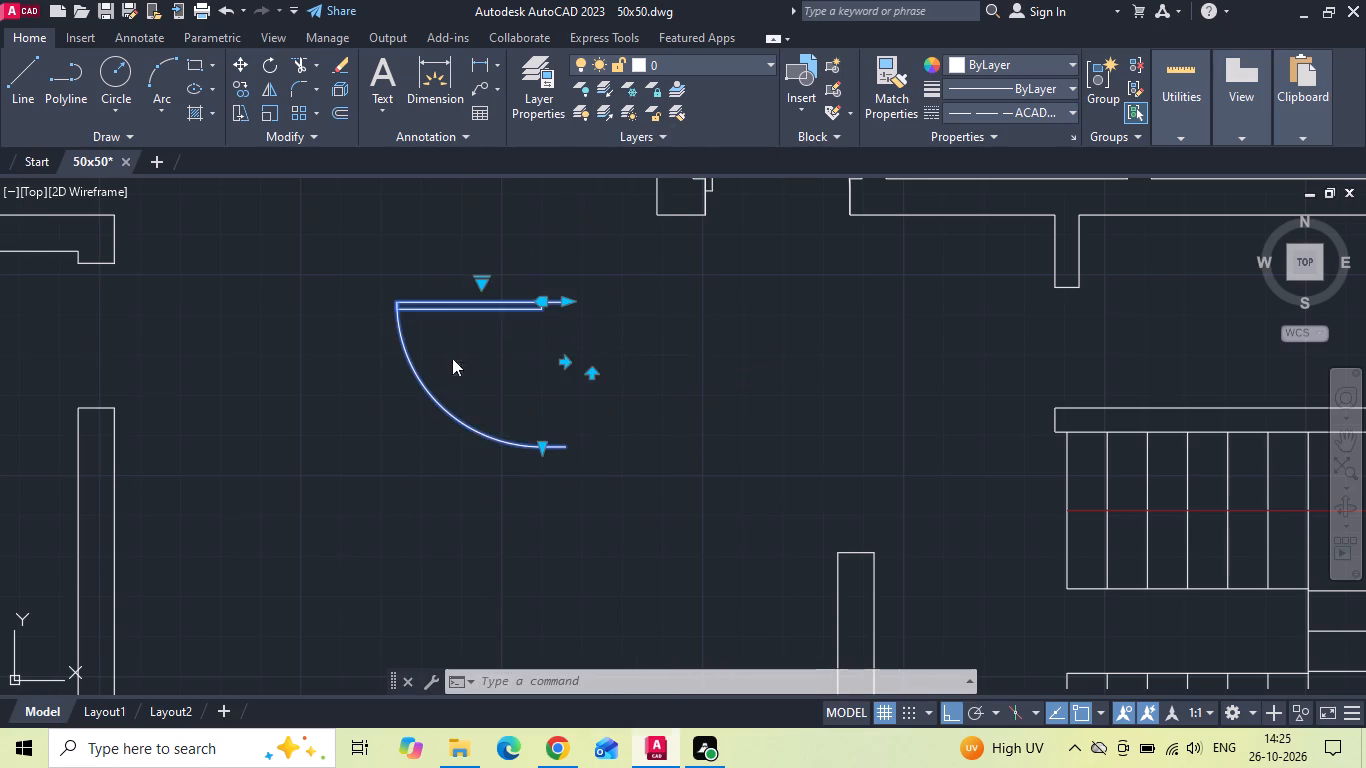
click(518, 369)
scroll(549, 326, up, 3)
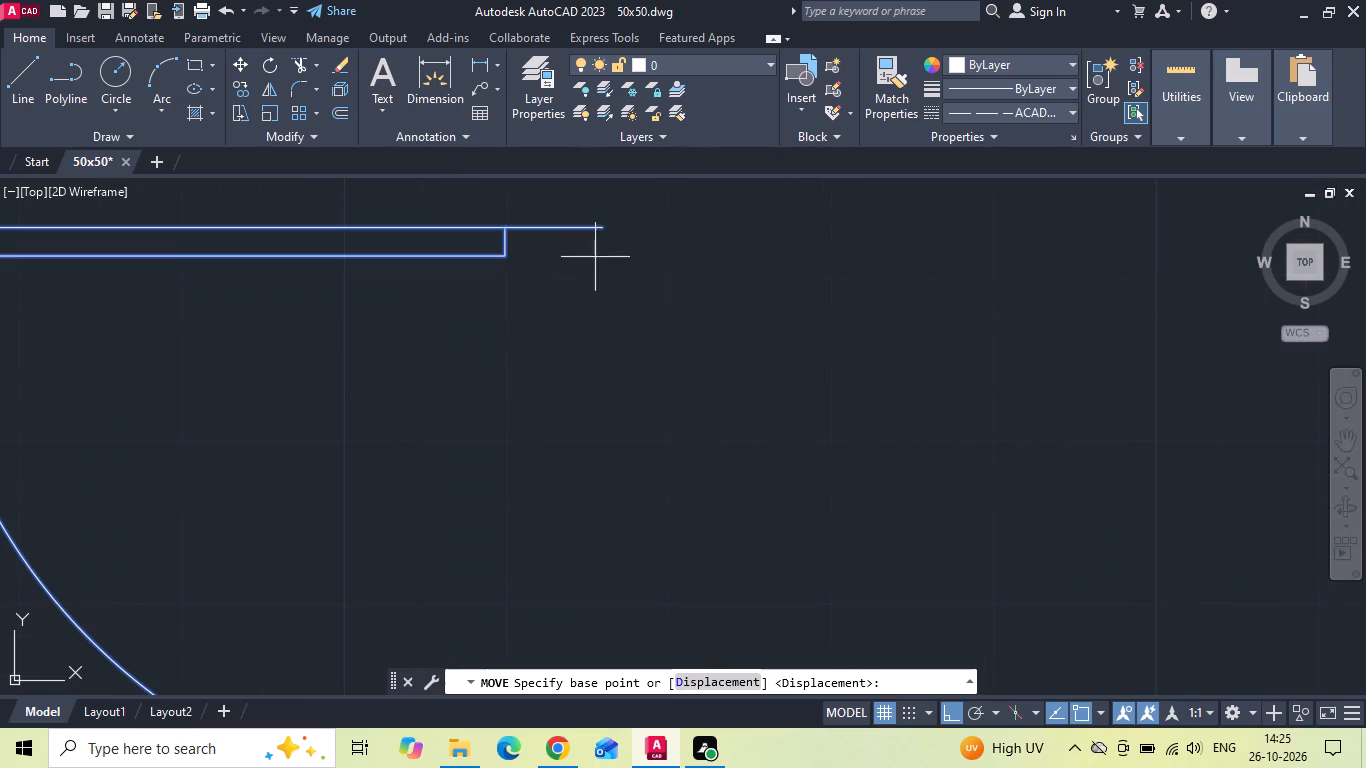
click(606, 225)
scroll(710, 259, down, 5)
scroll(426, 309, up, 2)
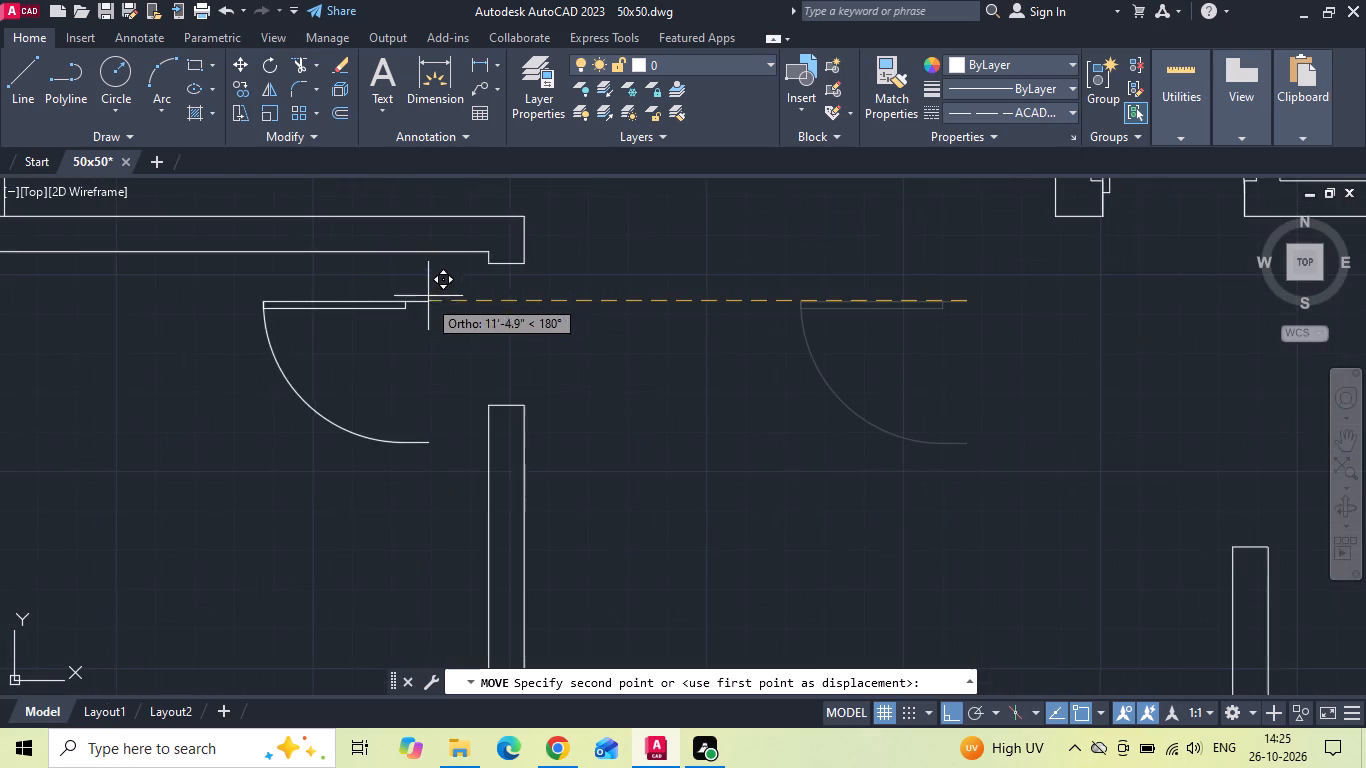
click(528, 263)
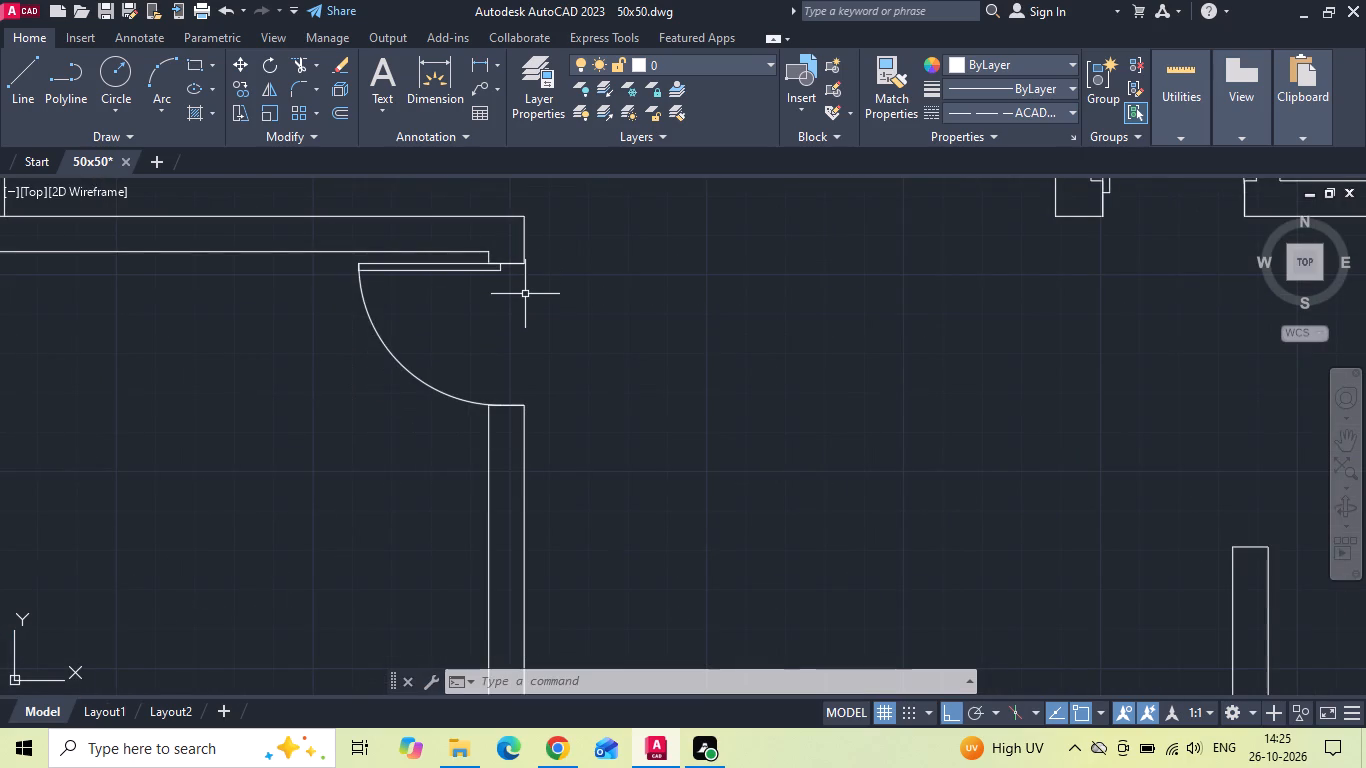
Copy the Bedroom 1 door by its lower latch-side endpoint to the left jamb of the opening in the kitchen's upper wall.
scroll(536, 330, down, 2)
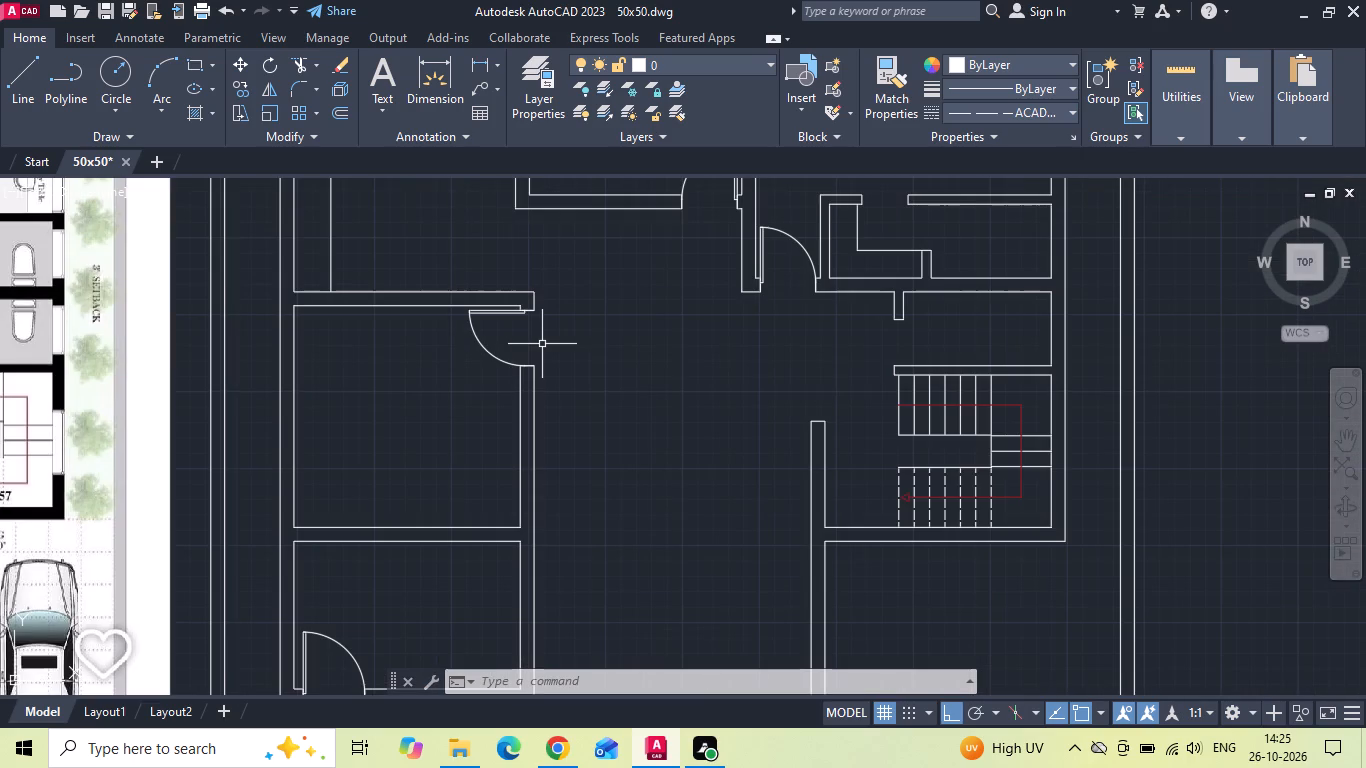
middle_drag(460, 394, 577, 367)
scroll(577, 367, down, 1)
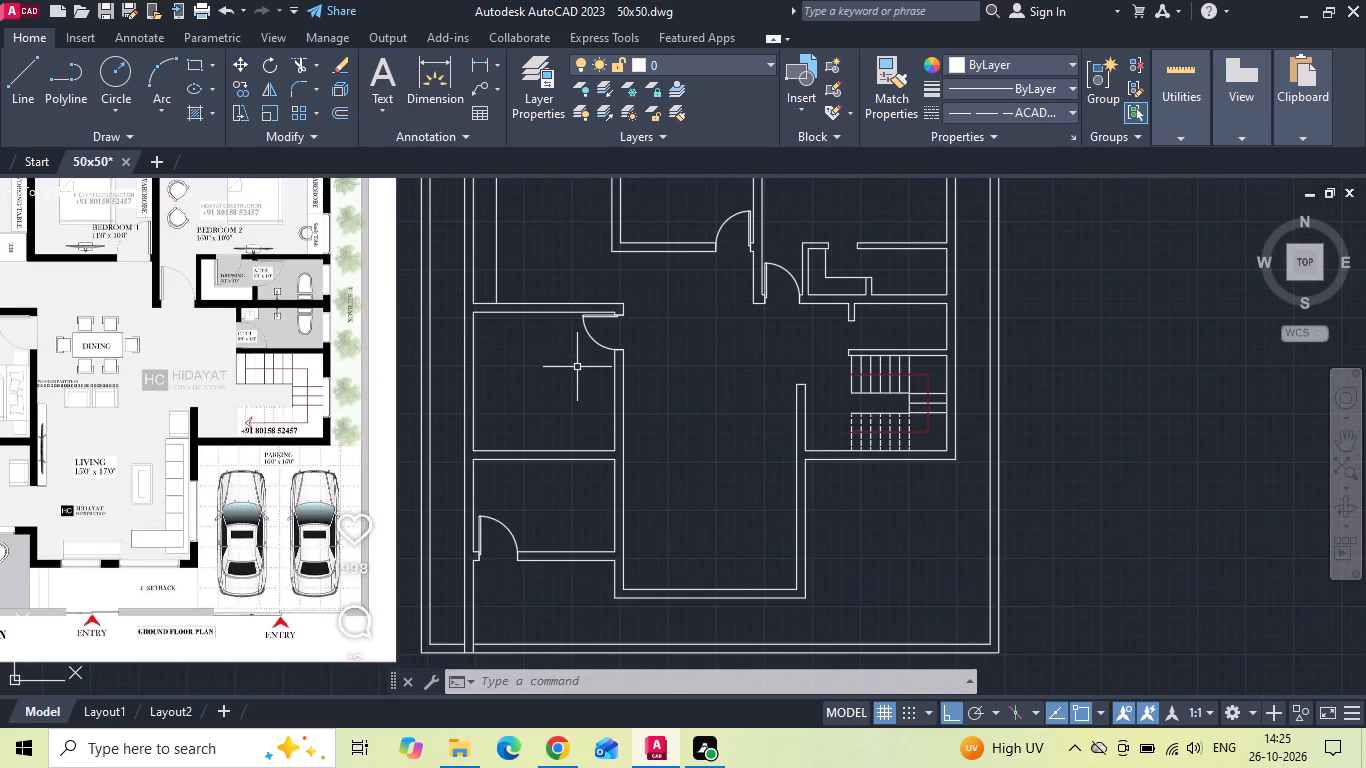
middle_drag(765, 327, 775, 413)
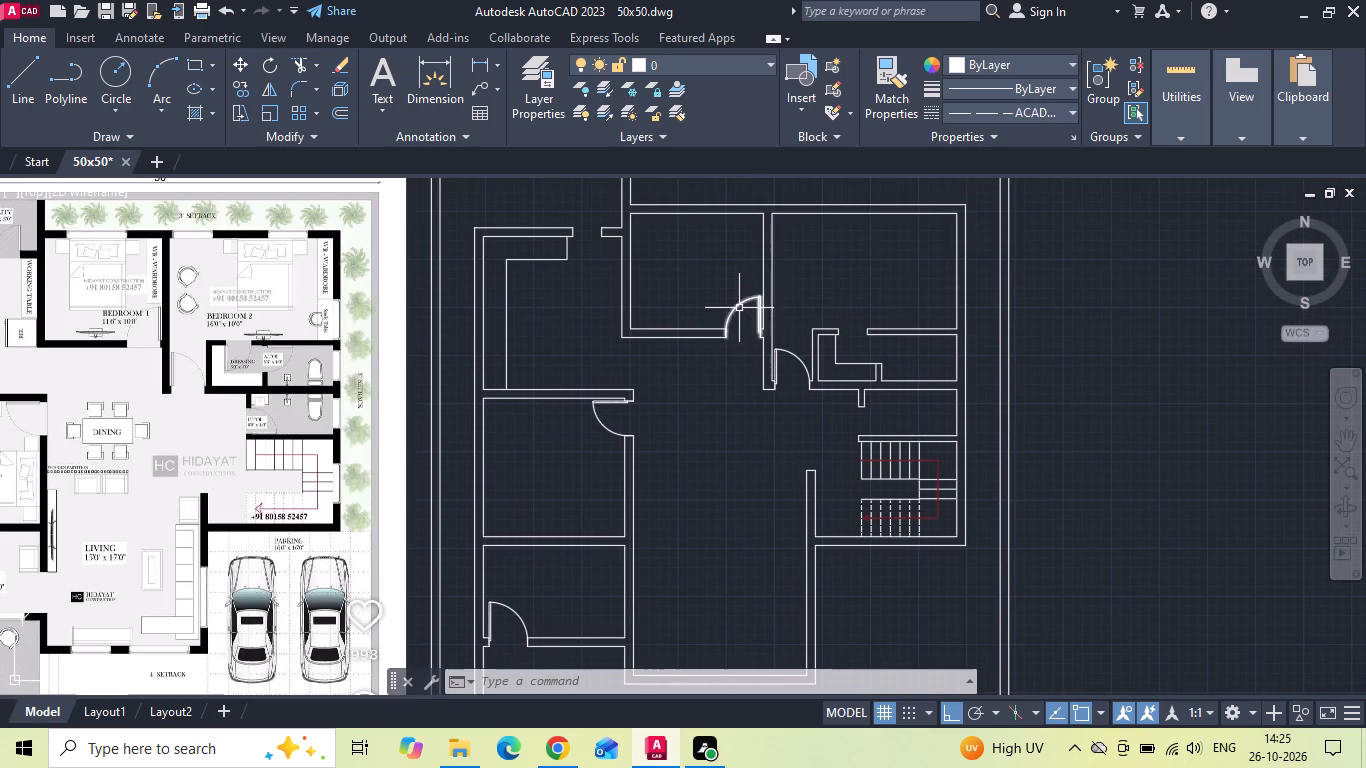
click(739, 308)
right_click(739, 308)
click(754, 377)
scroll(728, 361, up, 3)
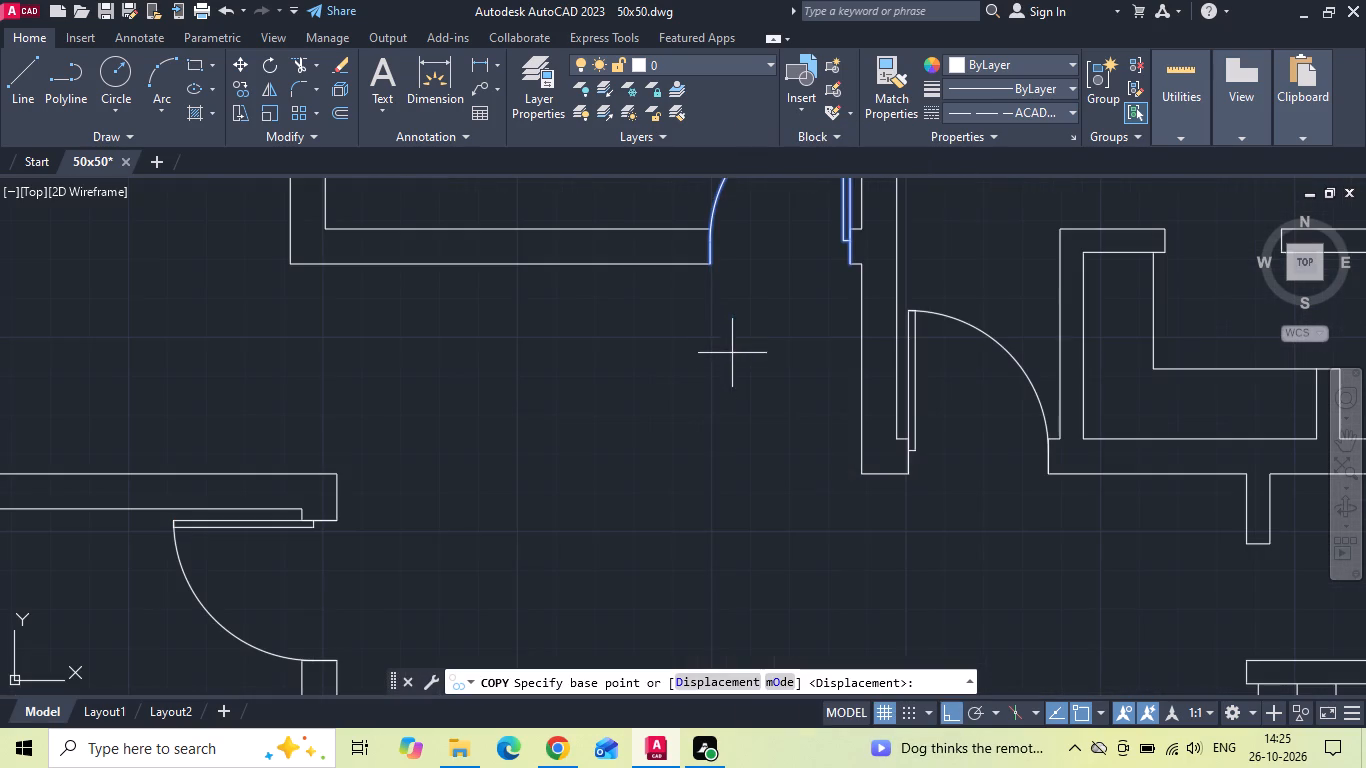
click(707, 262)
scroll(734, 350, down, 4)
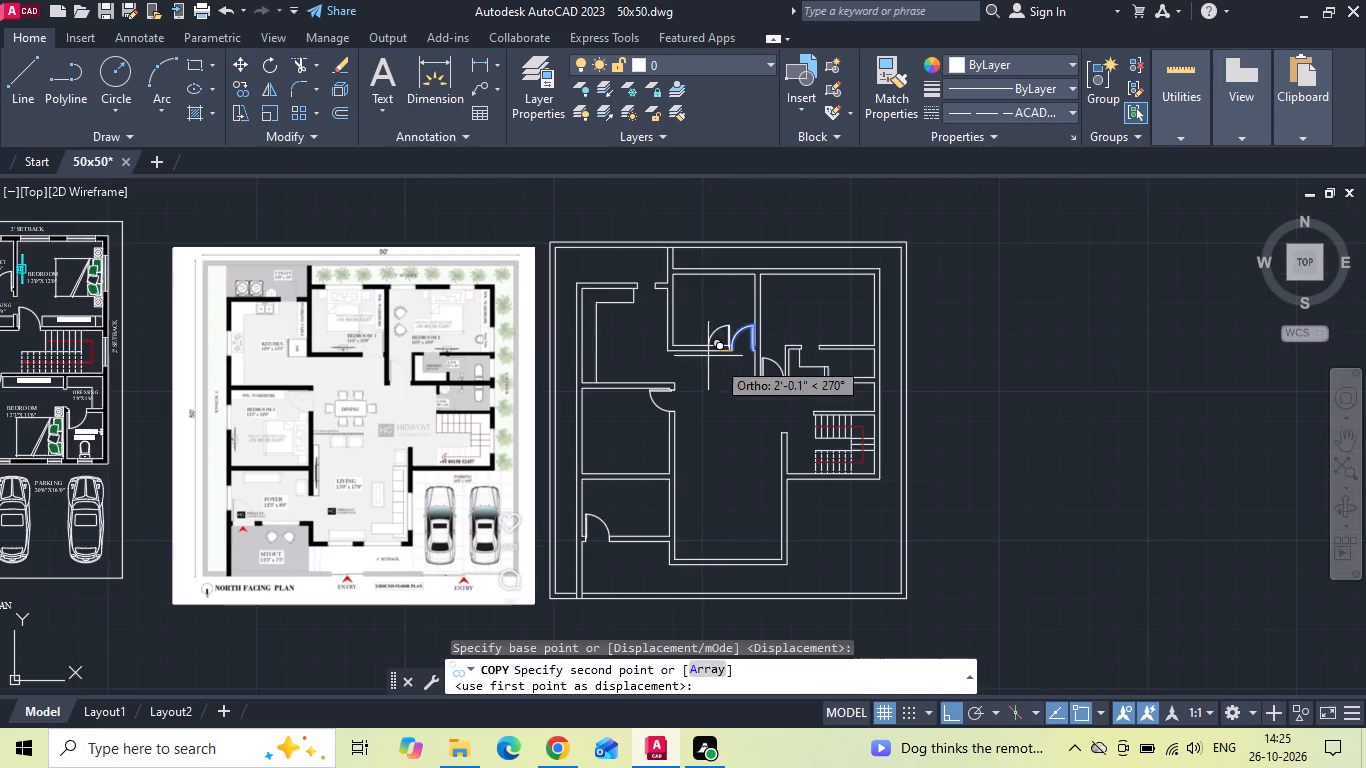
scroll(632, 290, up, 4)
click(614, 268)
middle_drag(616, 283, 616, 291)
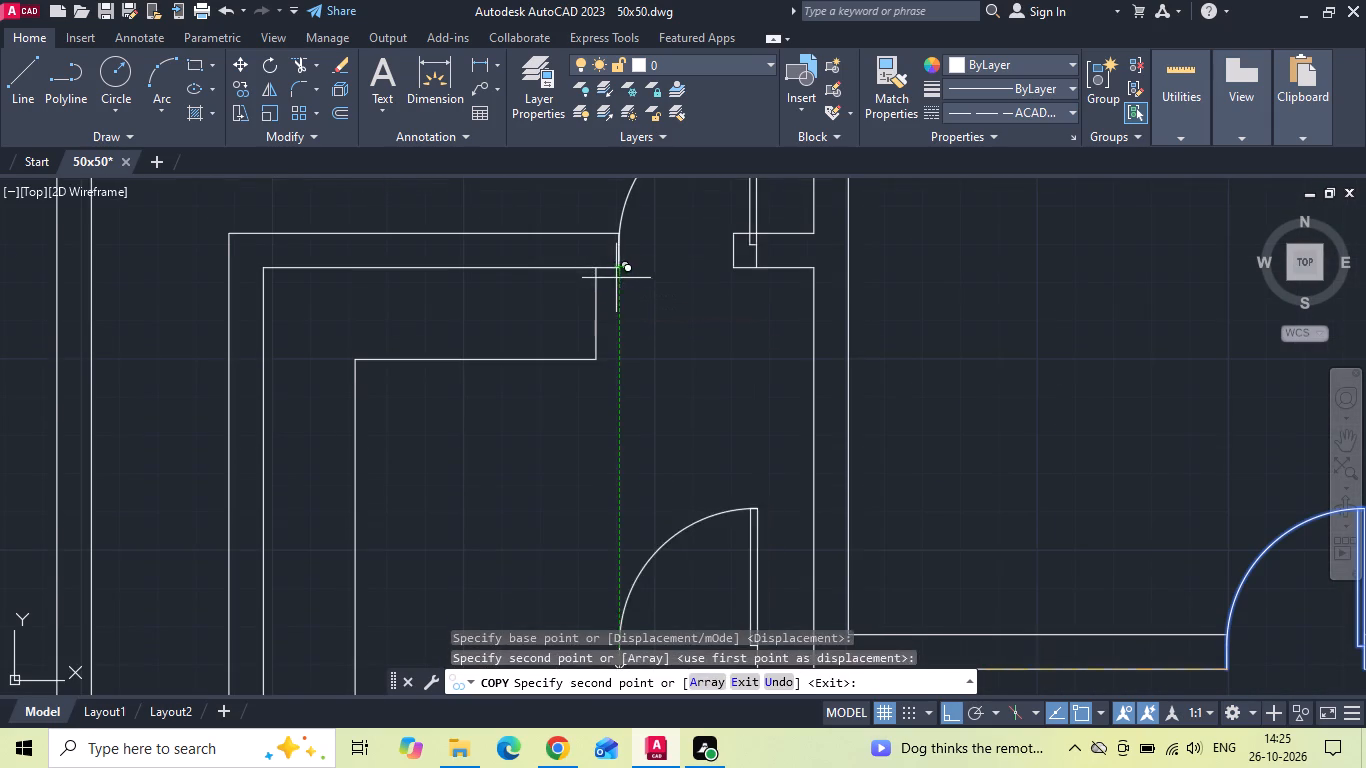
Move the kitchen door copy by its lower hinge-side endpoint to the lower corner of the opening's right jamb.
middle_drag(616, 291, 619, 314)
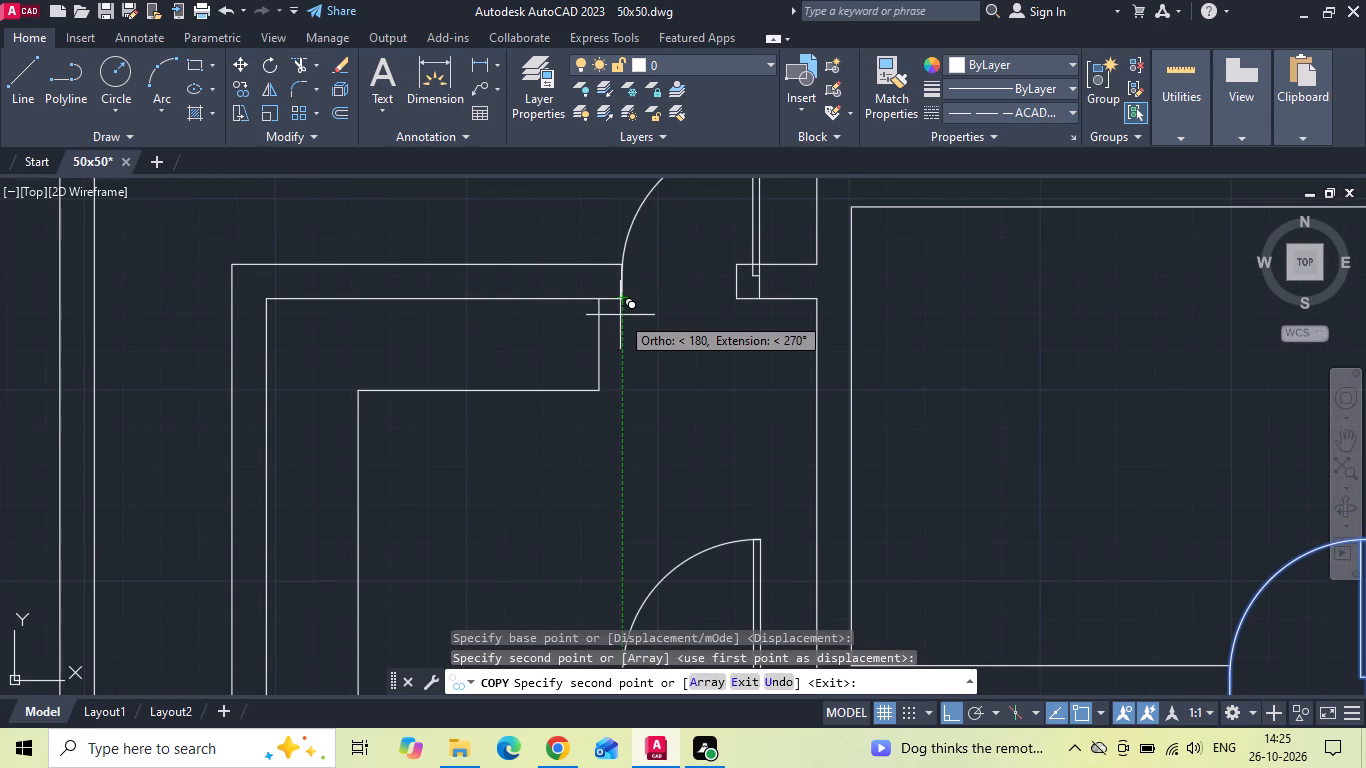
key(Escape)
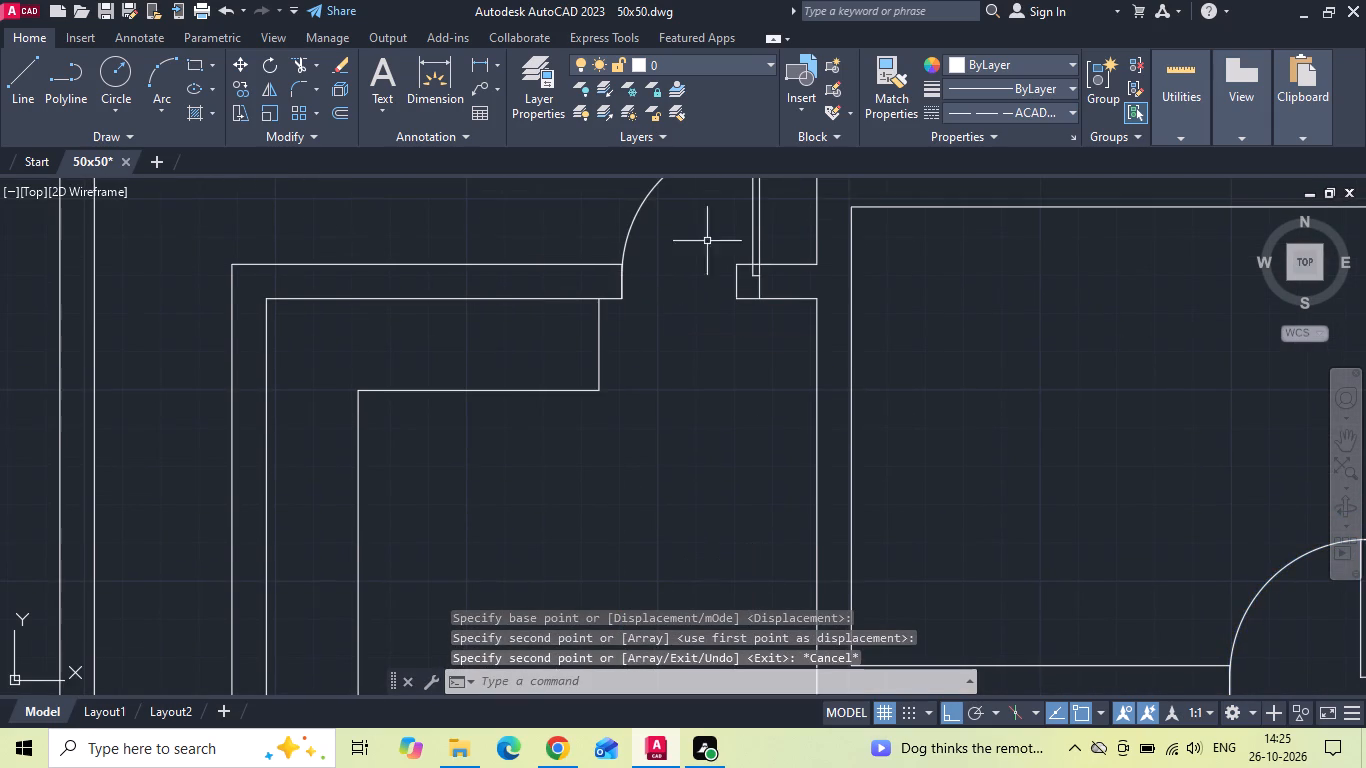
scroll(737, 209, up, 2)
drag(816, 244, 762, 272)
click(635, 299)
right_click(633, 299)
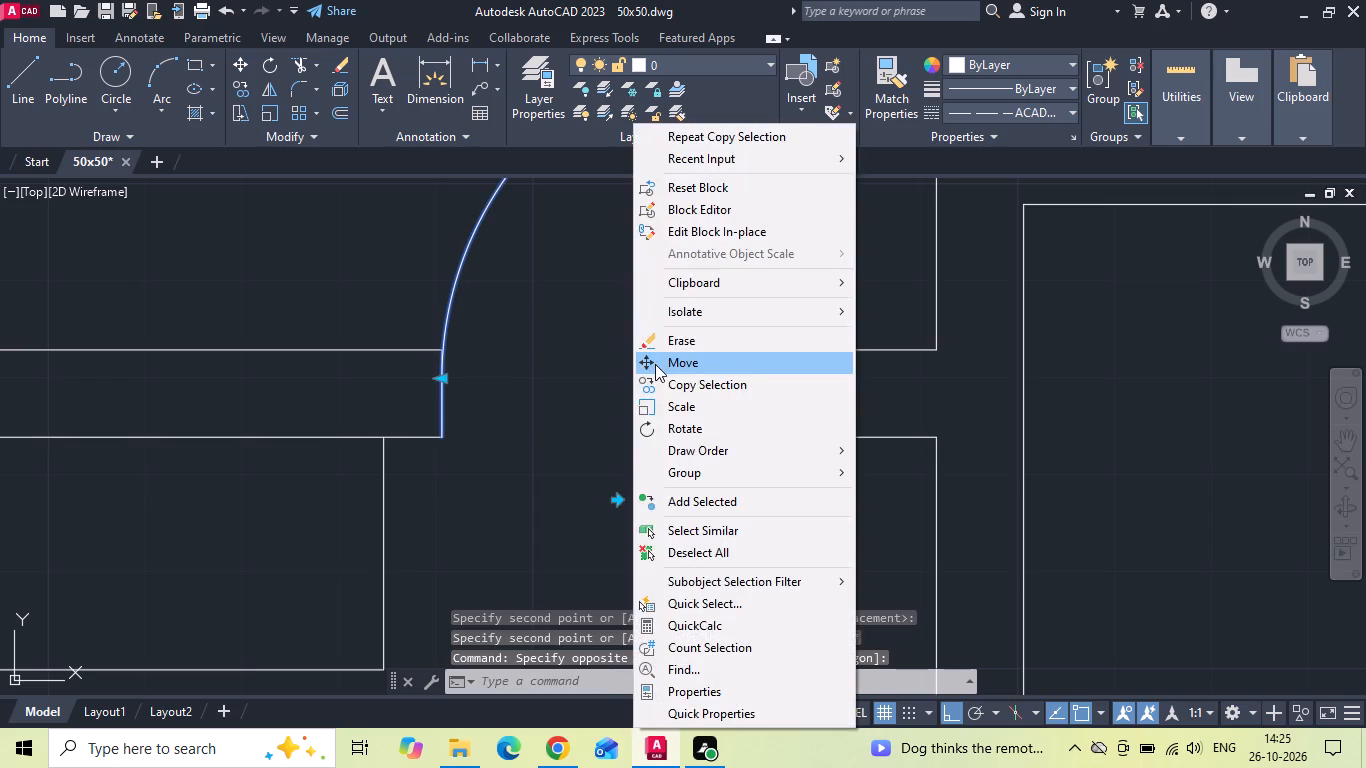
click(655, 364)
scroll(726, 470, up, 2)
click(880, 389)
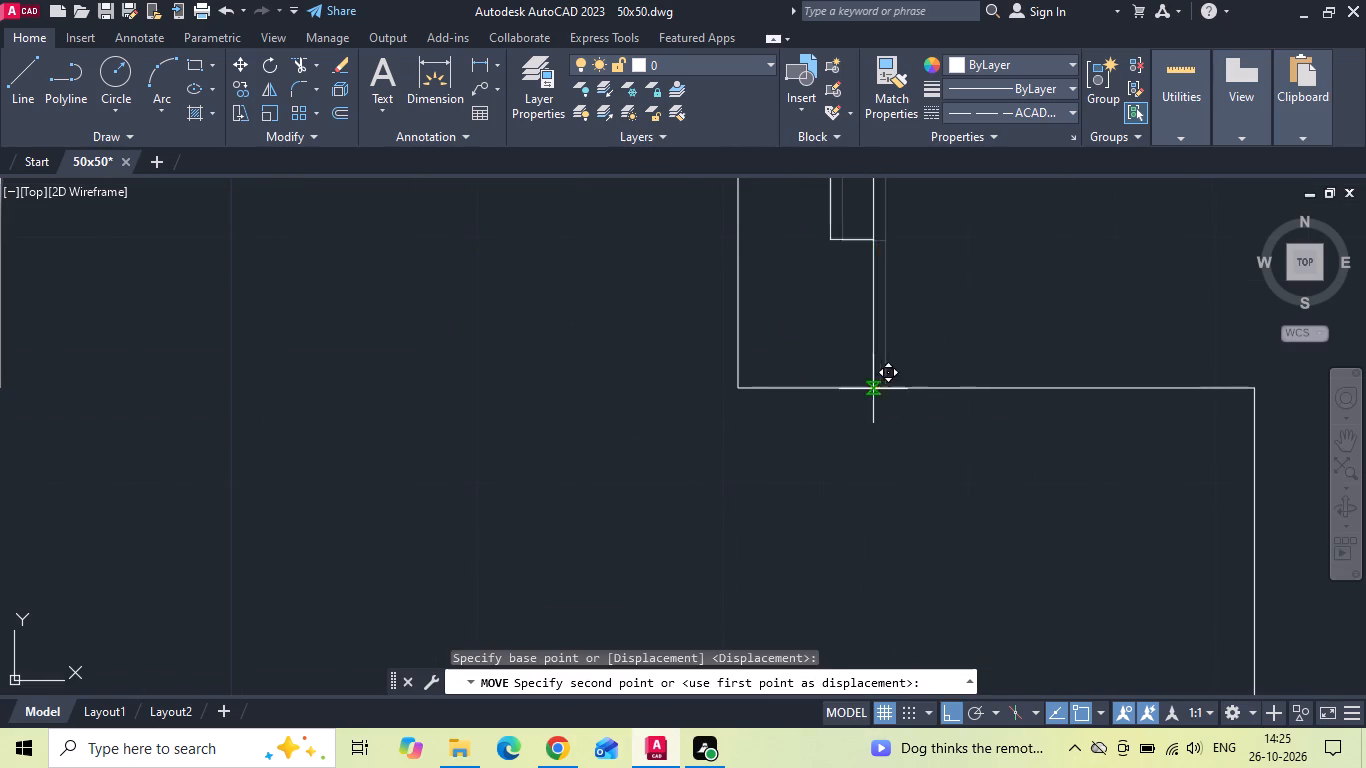
click(731, 389)
scroll(767, 433, down, 1)
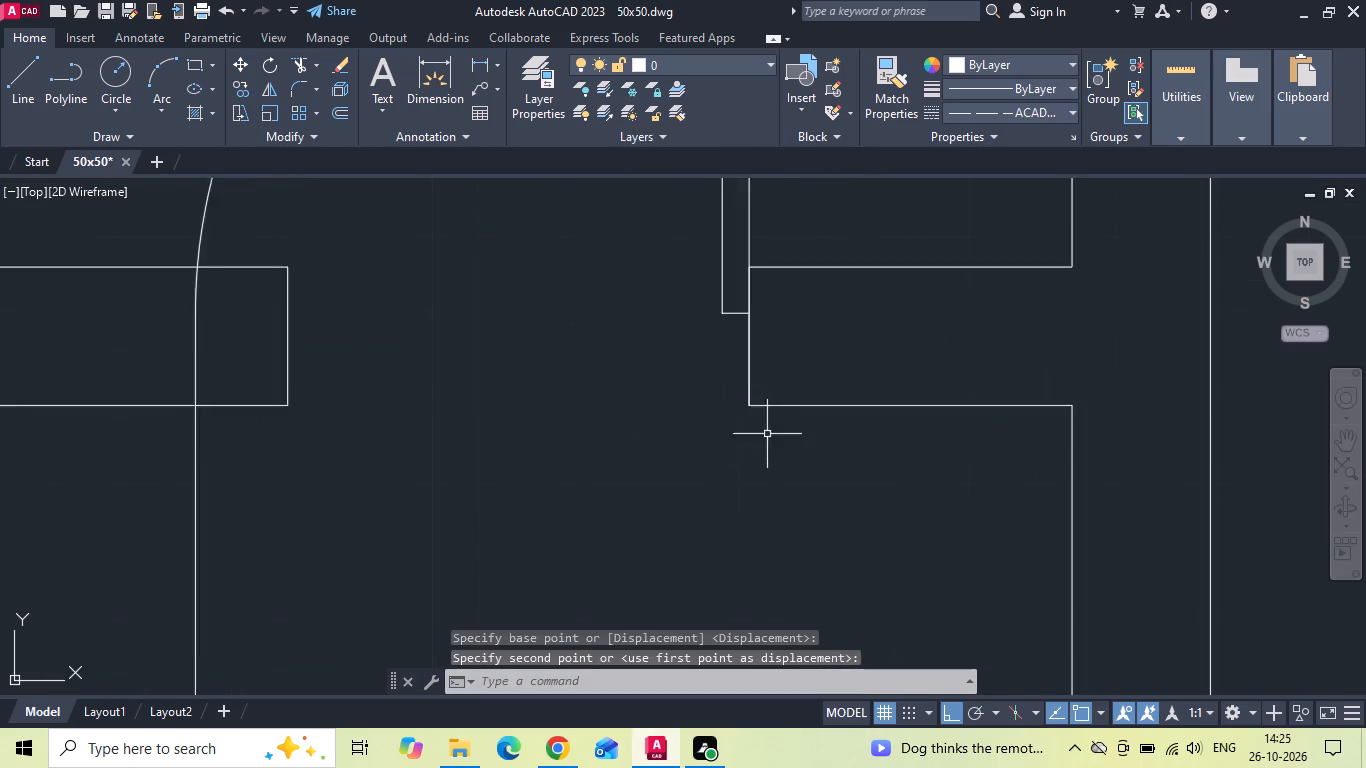
Resize the kitchen door's width so its latch side meets the left jamb of the opening.
scroll(769, 439, down, 2)
click(575, 332)
click(515, 306)
scroll(538, 442, up, 1)
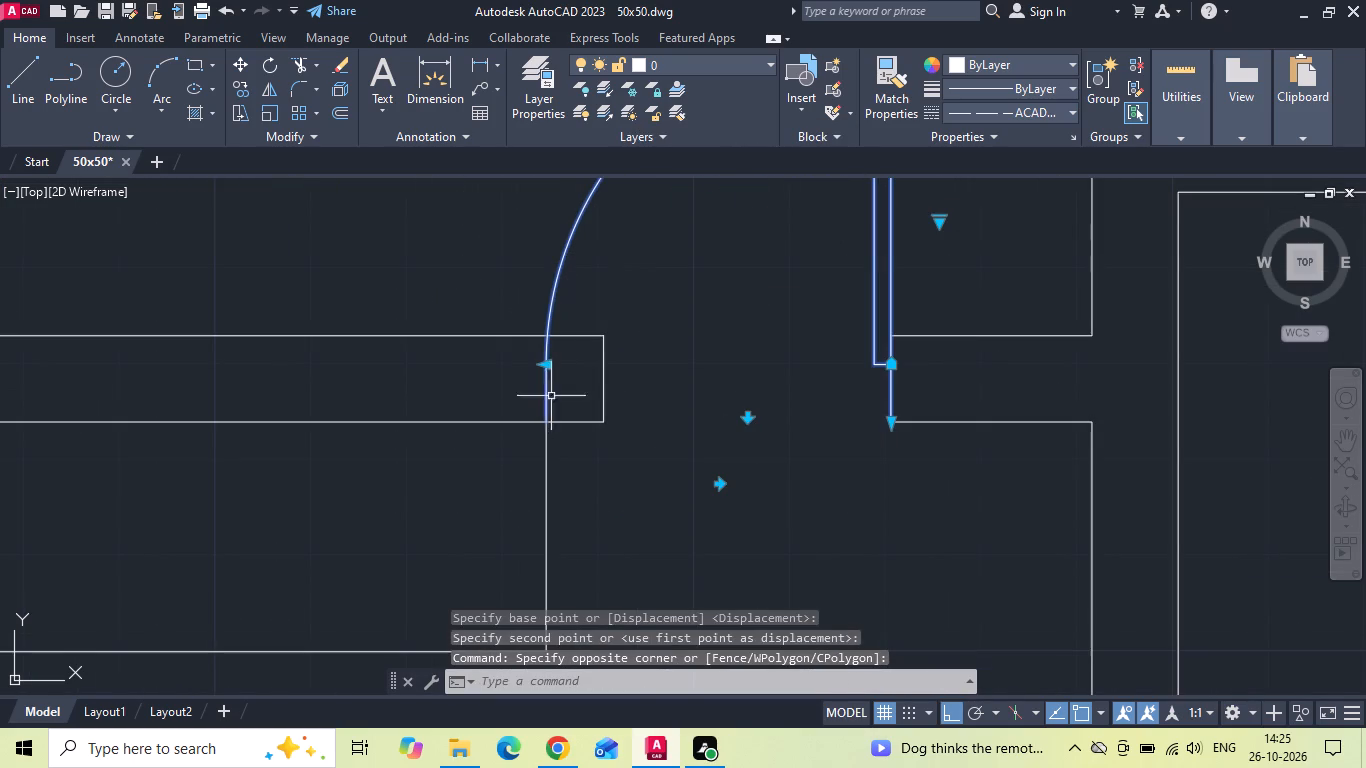
click(545, 365)
click(606, 364)
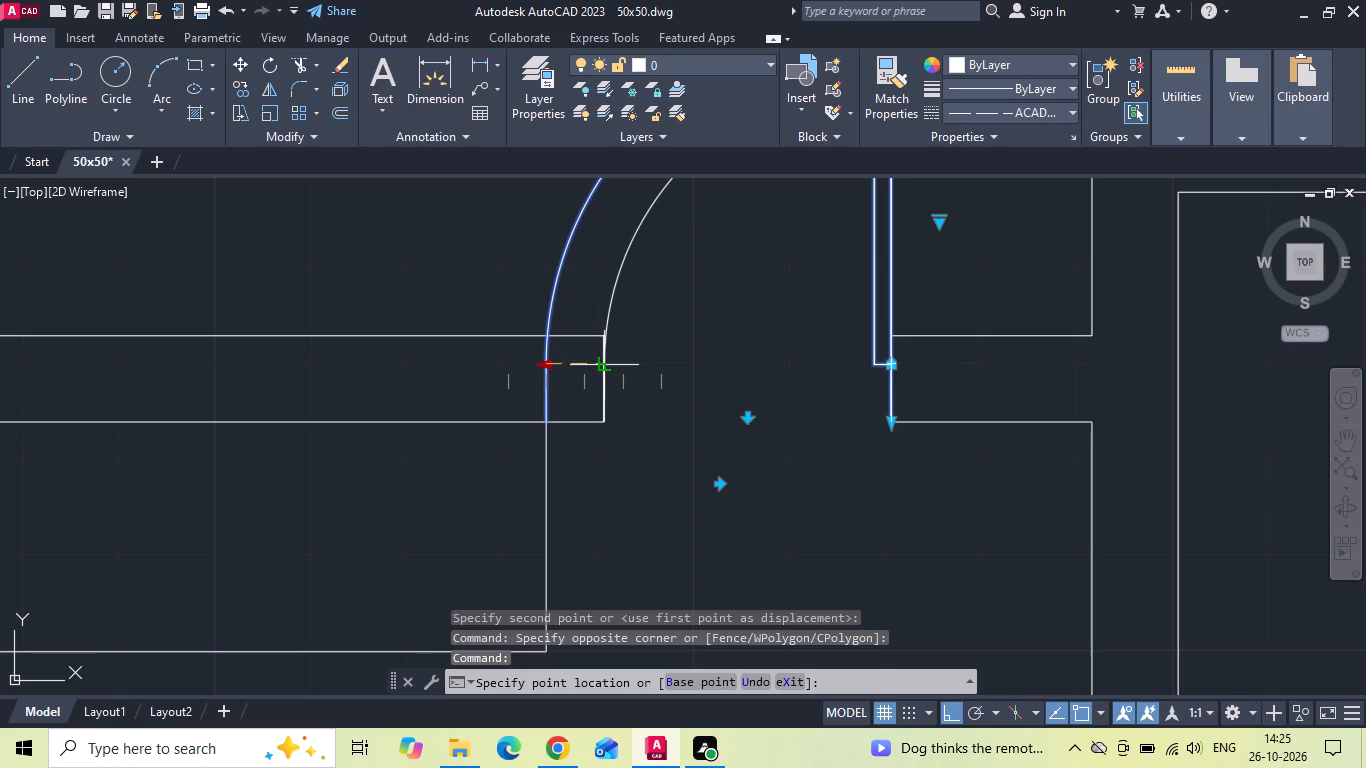
key(Escape)
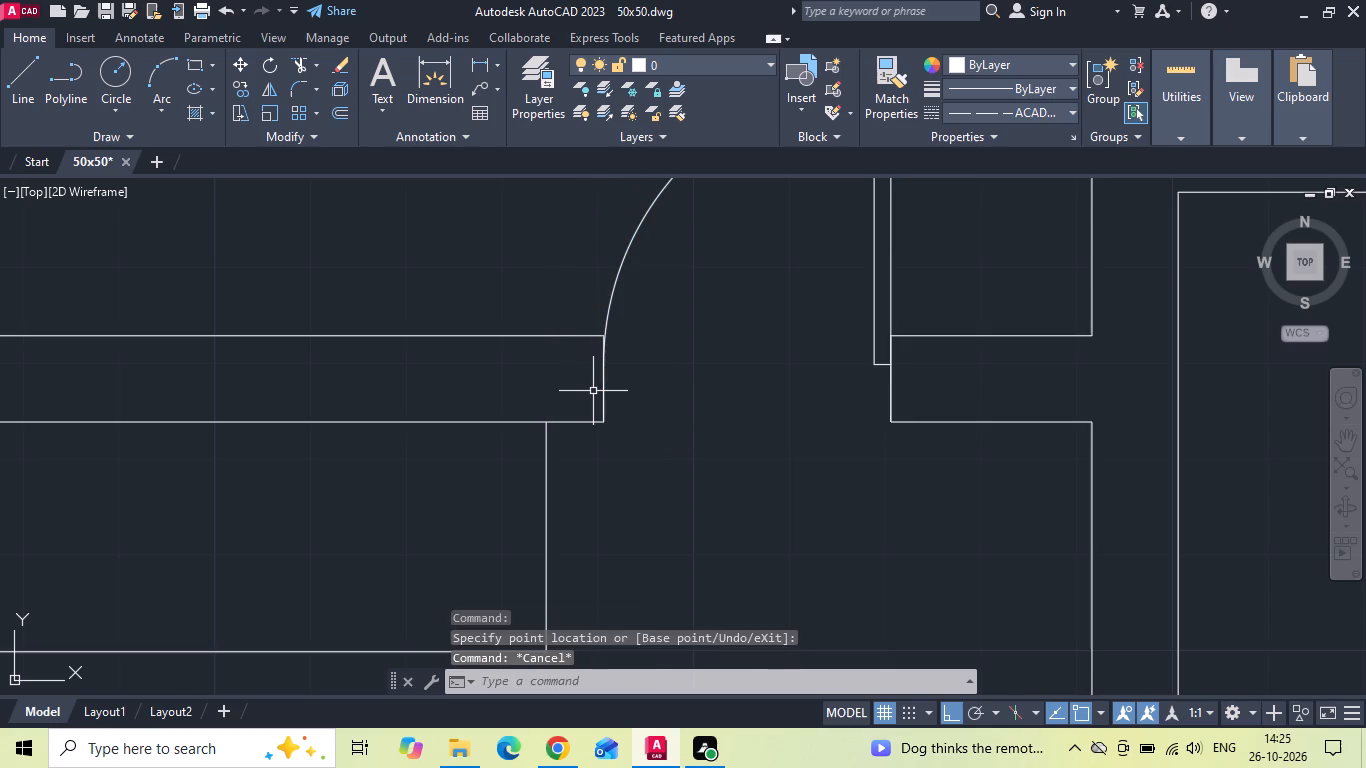
Copy the resized kitchen door into Bedroom 2, just above the opening in its lower wall.
scroll(650, 326, down, 4)
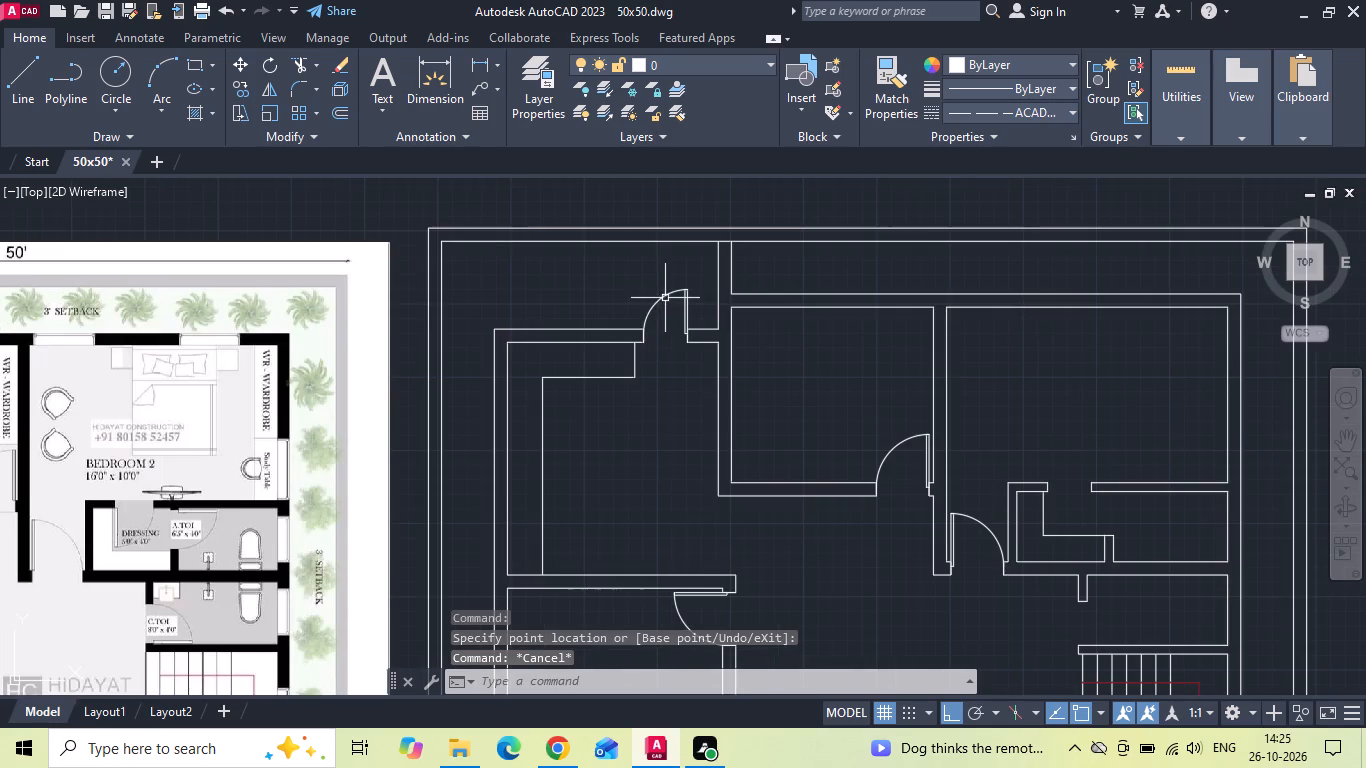
click(664, 294)
right_click(664, 294)
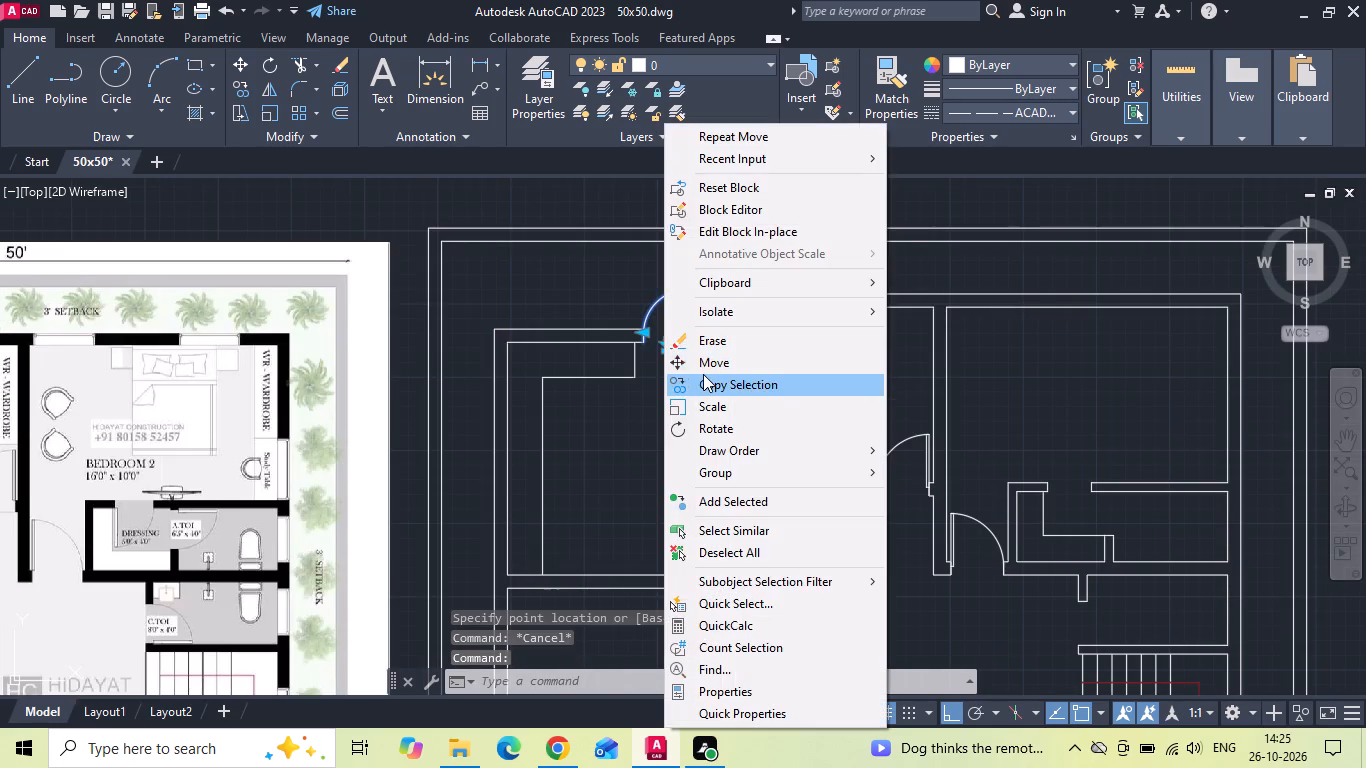
click(703, 376)
drag(674, 367, 714, 376)
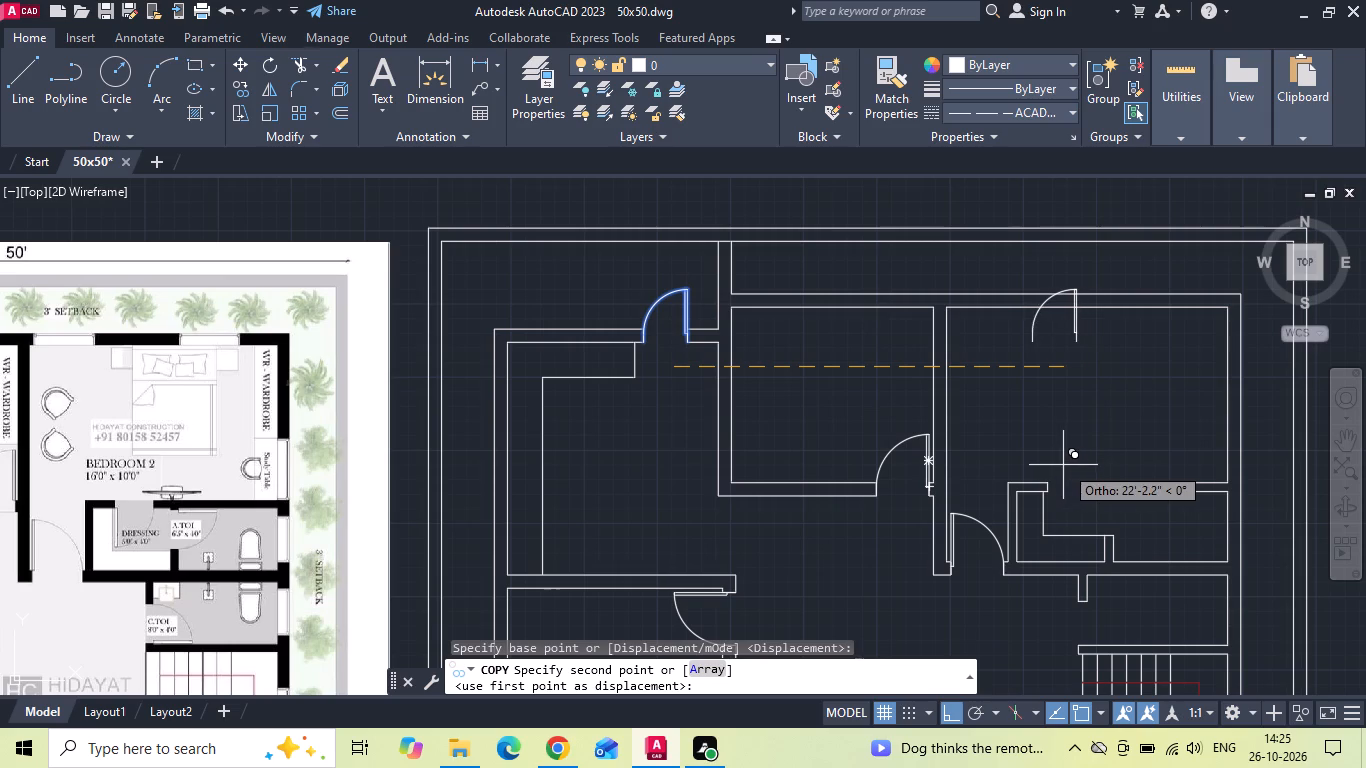
scroll(1081, 494, up, 3)
click(1107, 449)
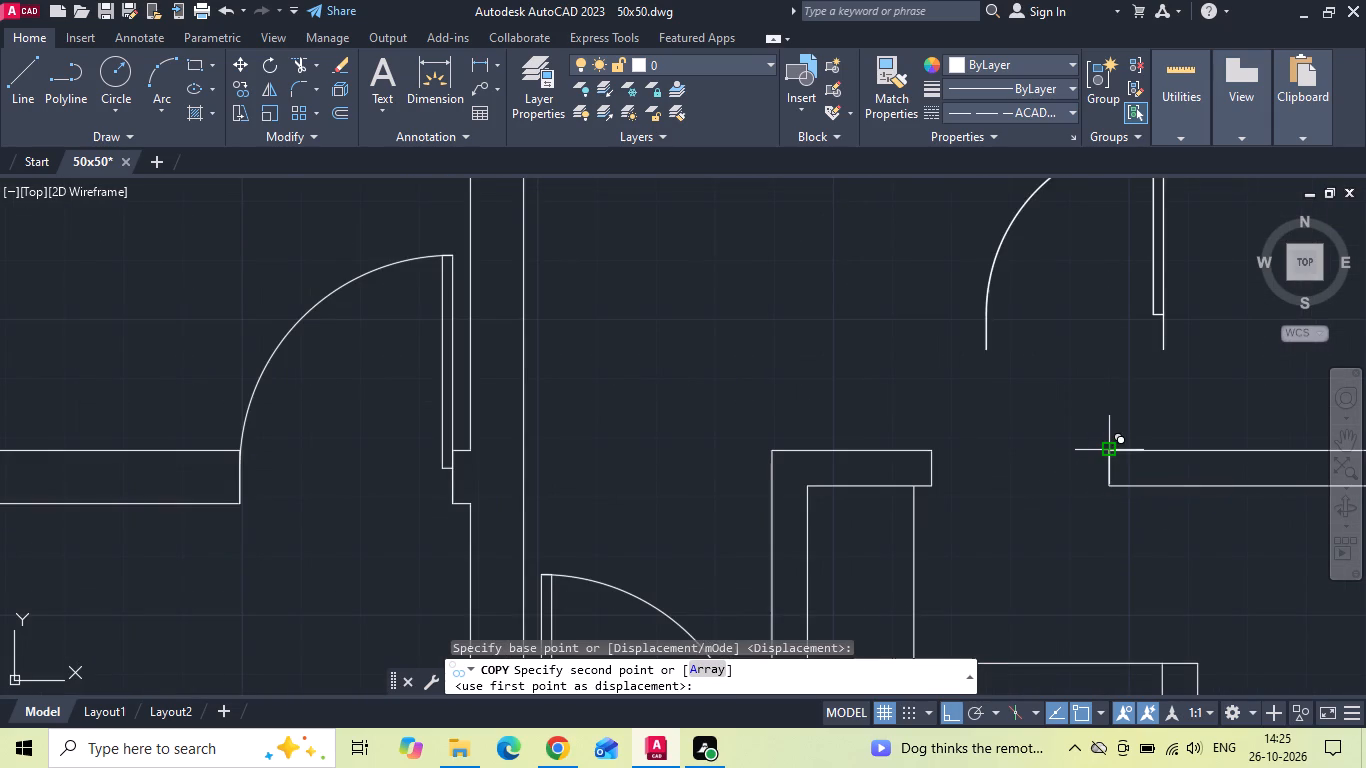
key(Escape)
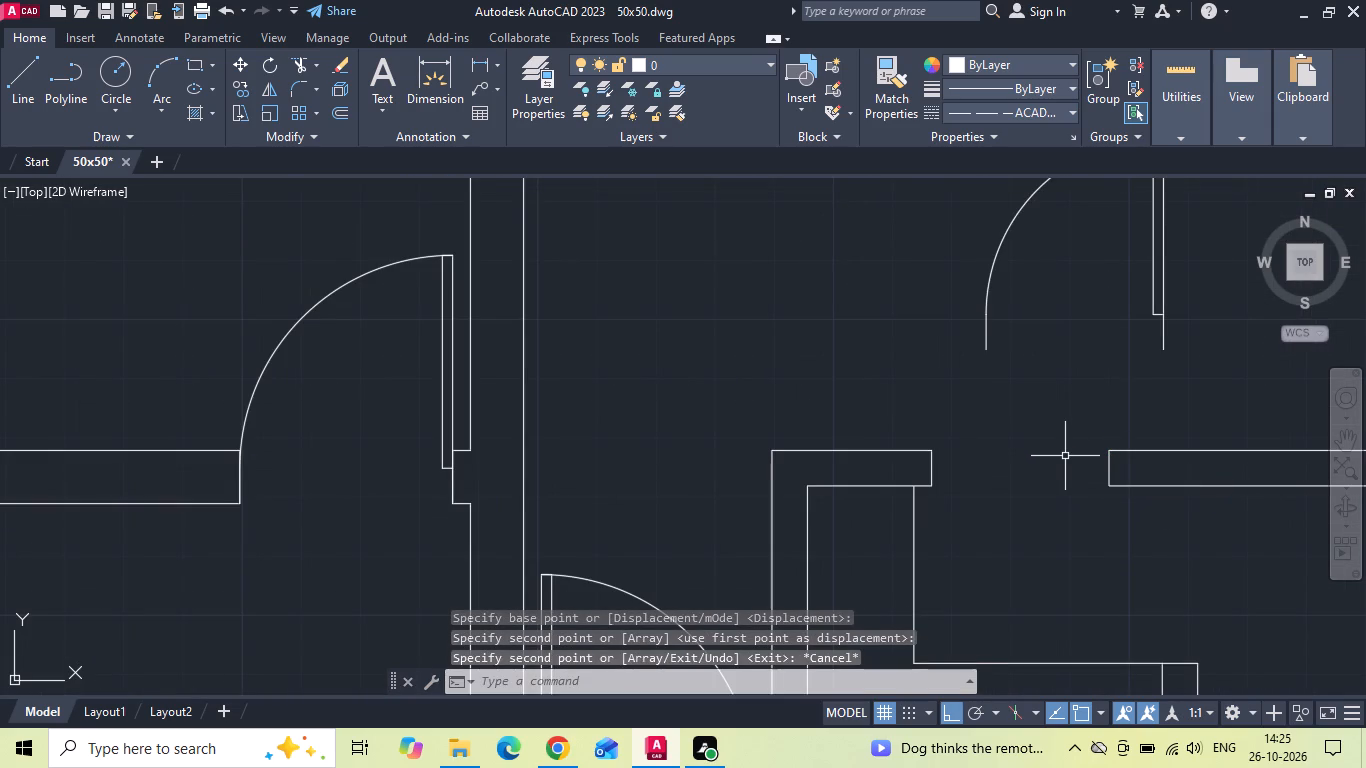
Rotate the door copy in Bedroom 2 by 180°.
scroll(909, 458, down, 1)
drag(1115, 336, 1101, 335)
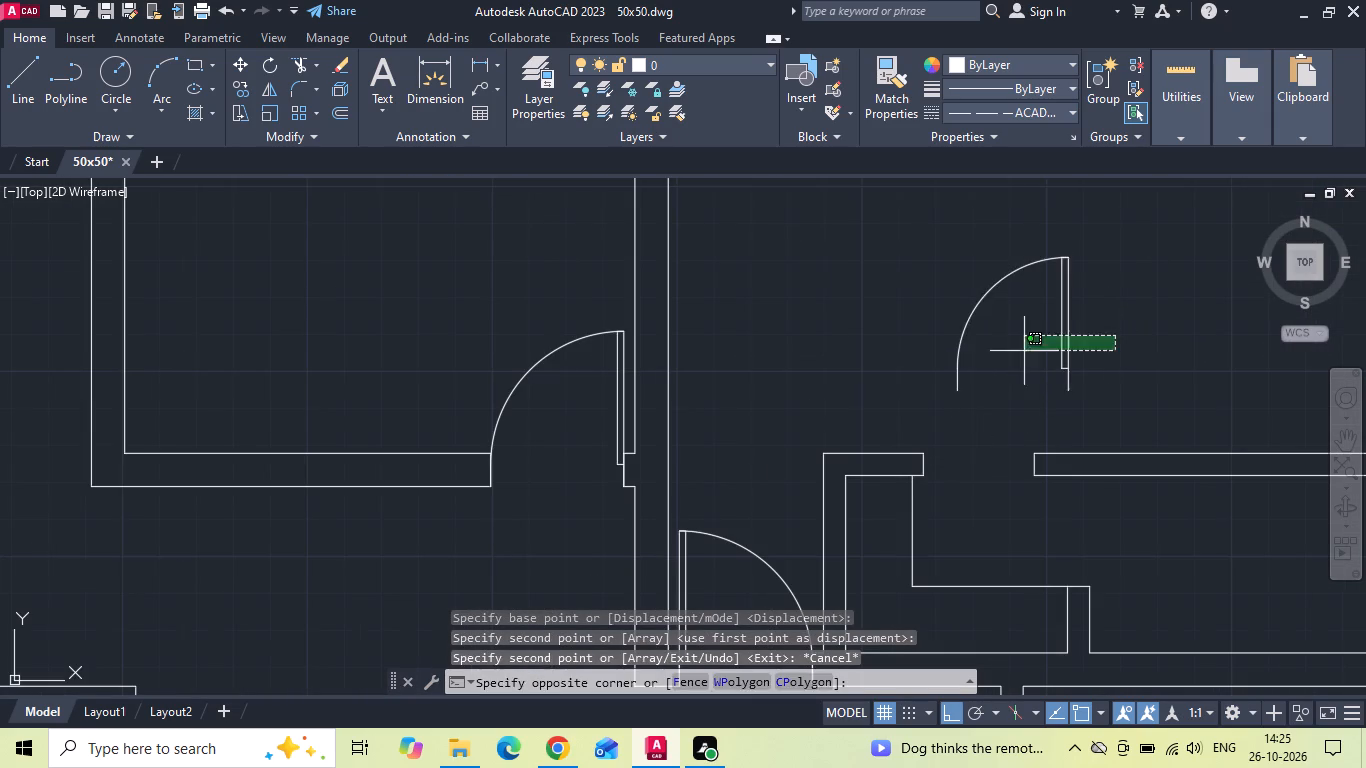
click(1002, 356)
right_click(1002, 356)
click(1041, 426)
click(1014, 355)
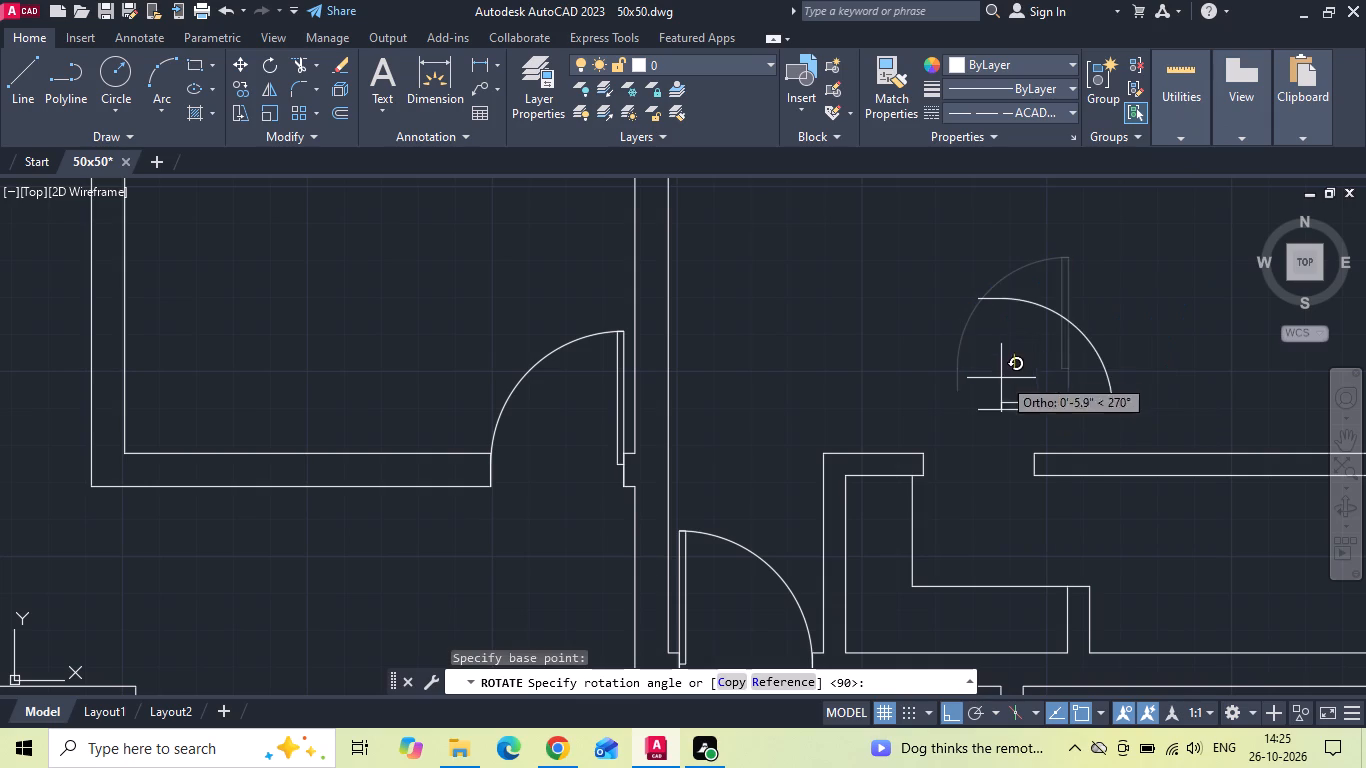
click(901, 334)
Move the rotated door by its upper hinge-side endpoint to the upper left jamb corner of the opening in Bedroom 2's lower wall.
drag(979, 310, 922, 354)
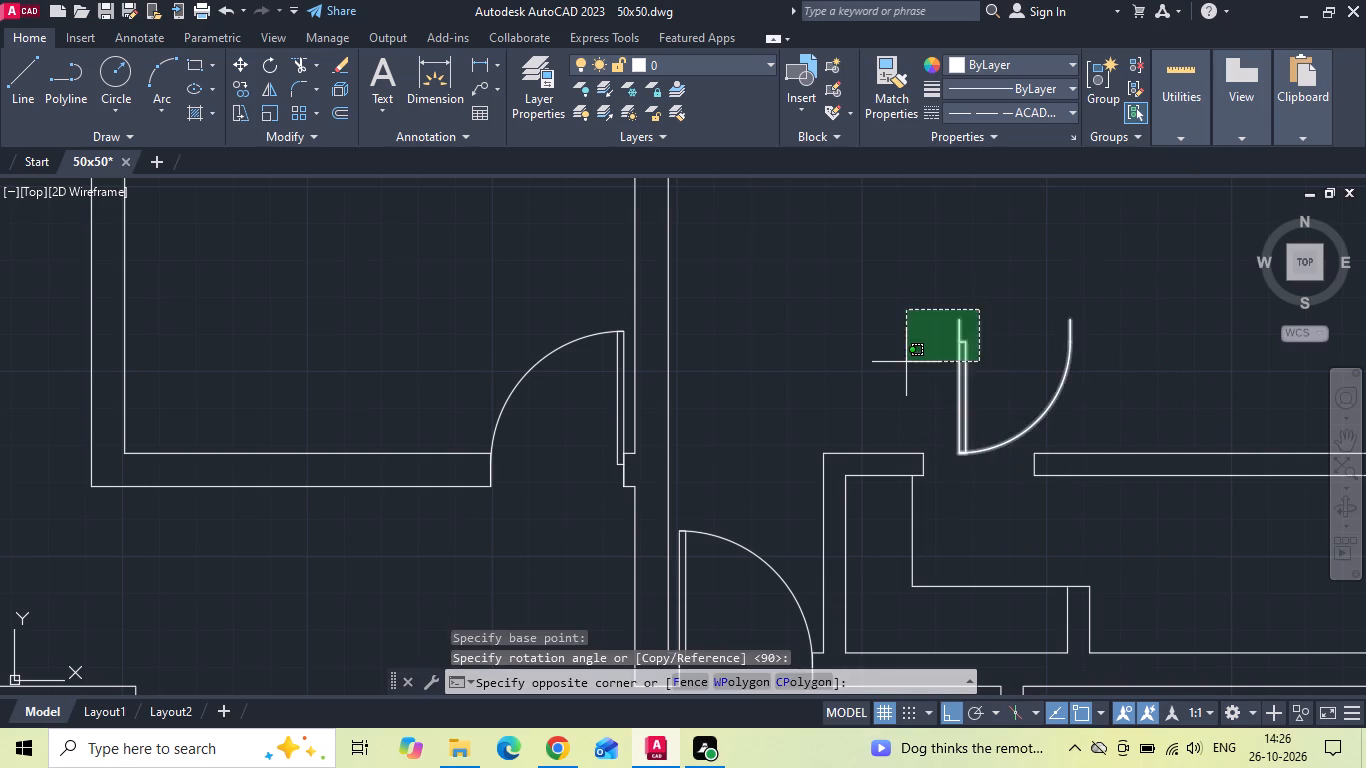
click(906, 362)
right_click(903, 362)
click(944, 368)
scroll(966, 327, up, 5)
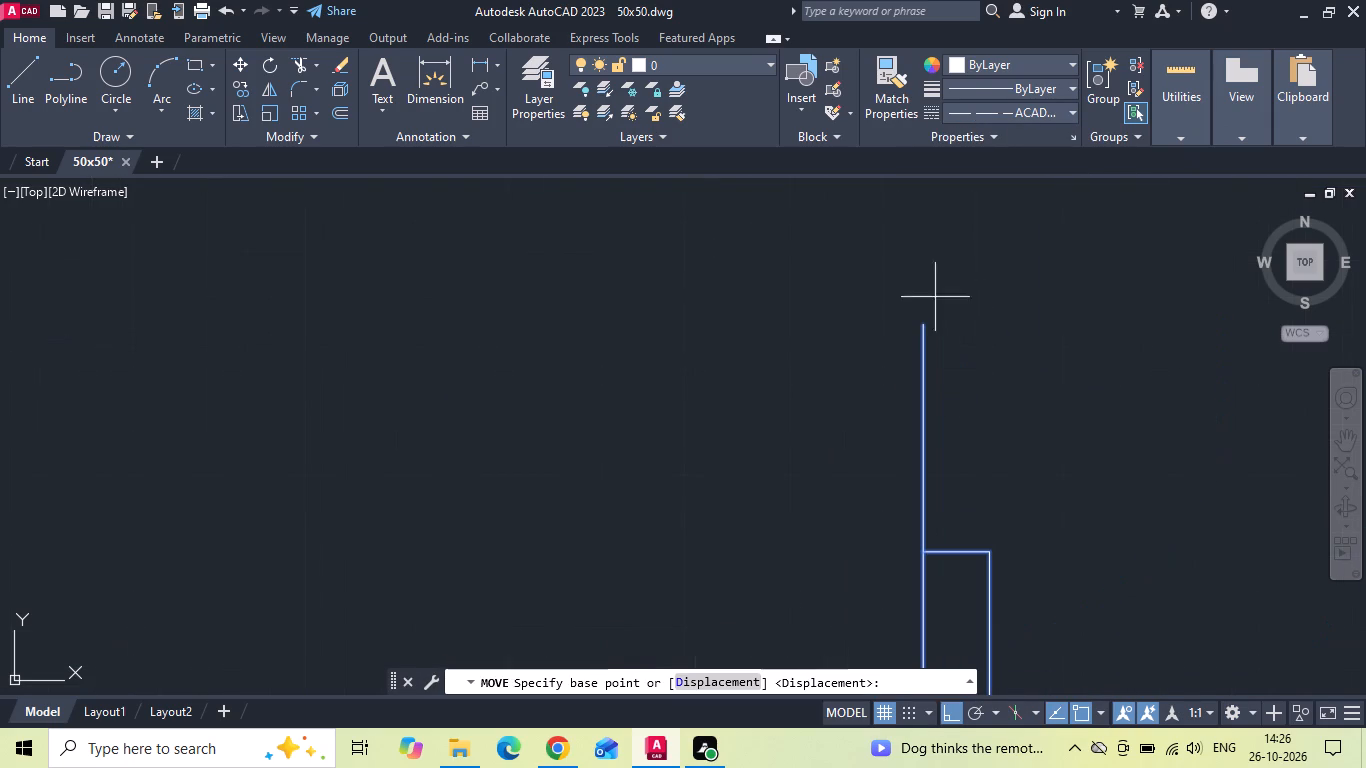
scroll(907, 316, up, 4)
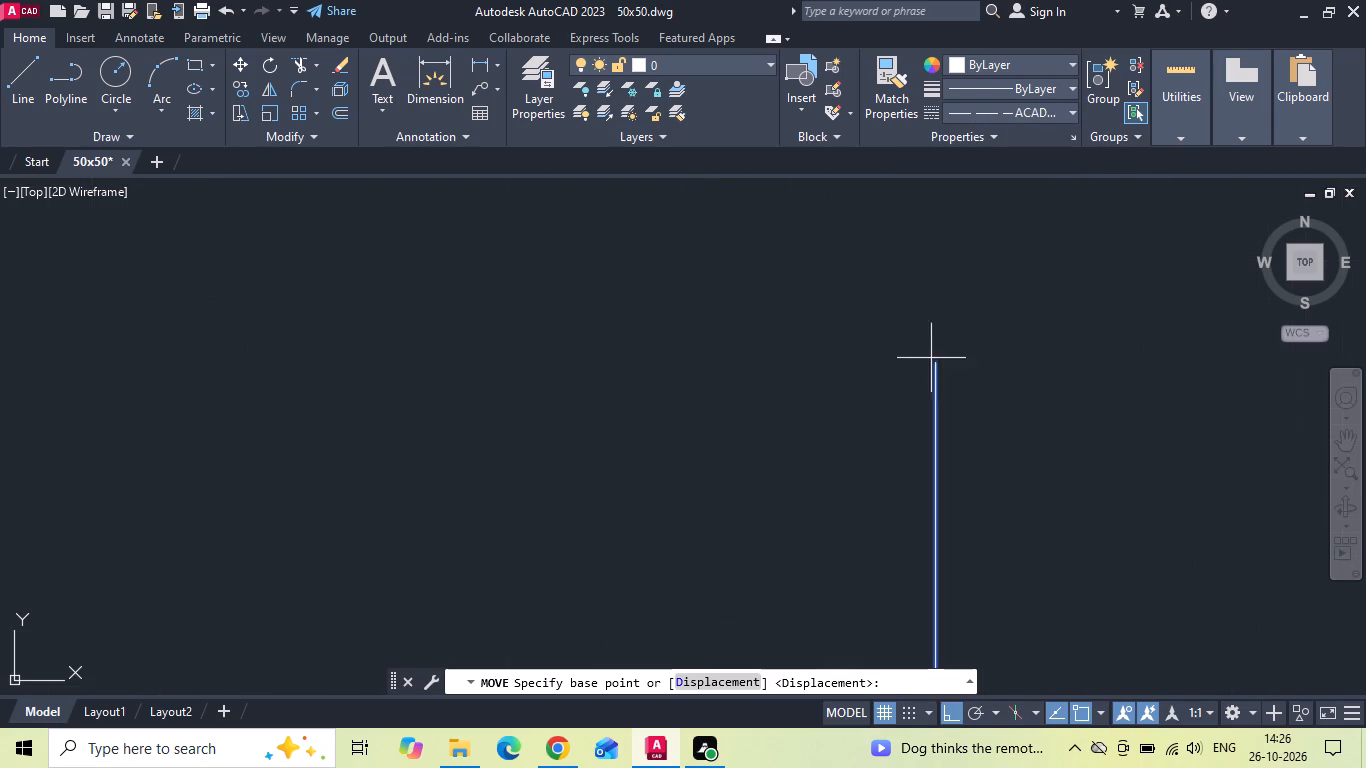
click(928, 363)
scroll(932, 341, down, 6)
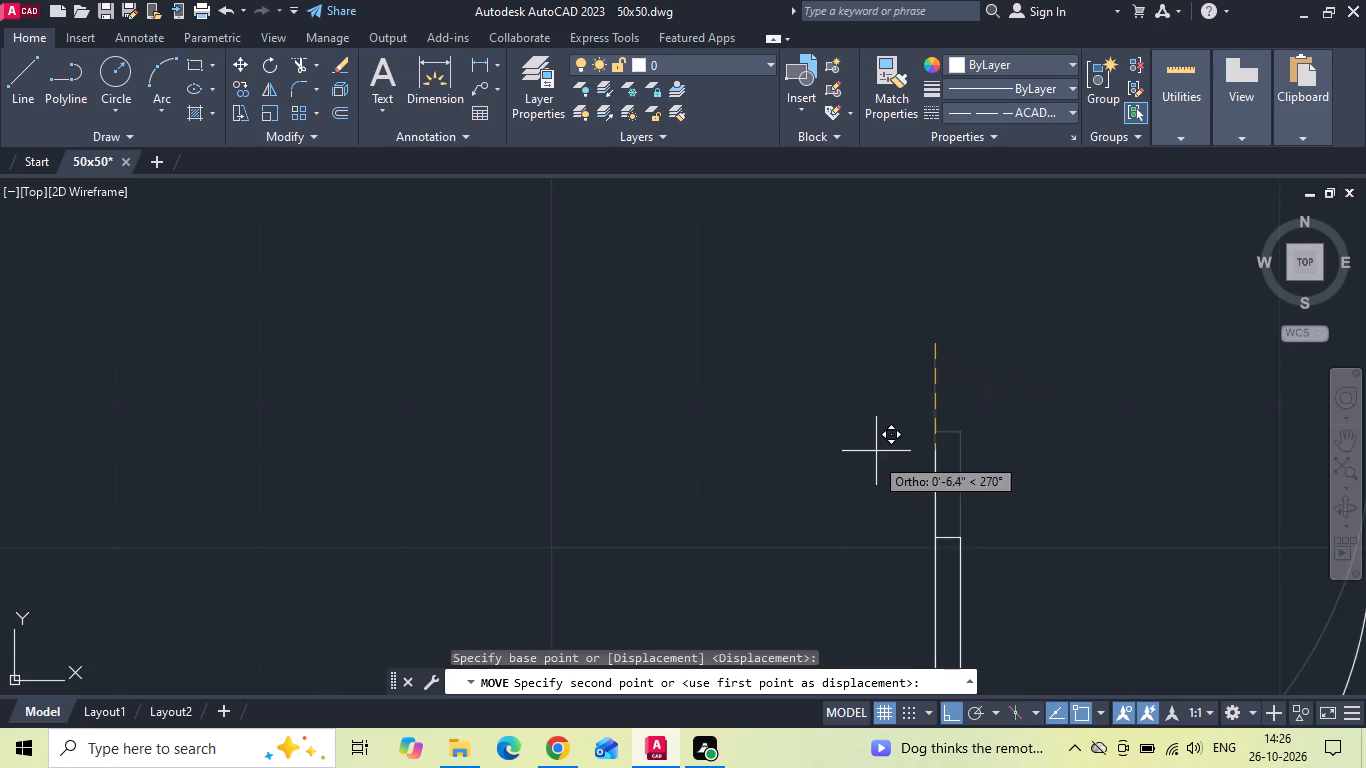
scroll(869, 472, down, 3)
middle_drag(855, 445, 862, 374)
scroll(882, 497, up, 2)
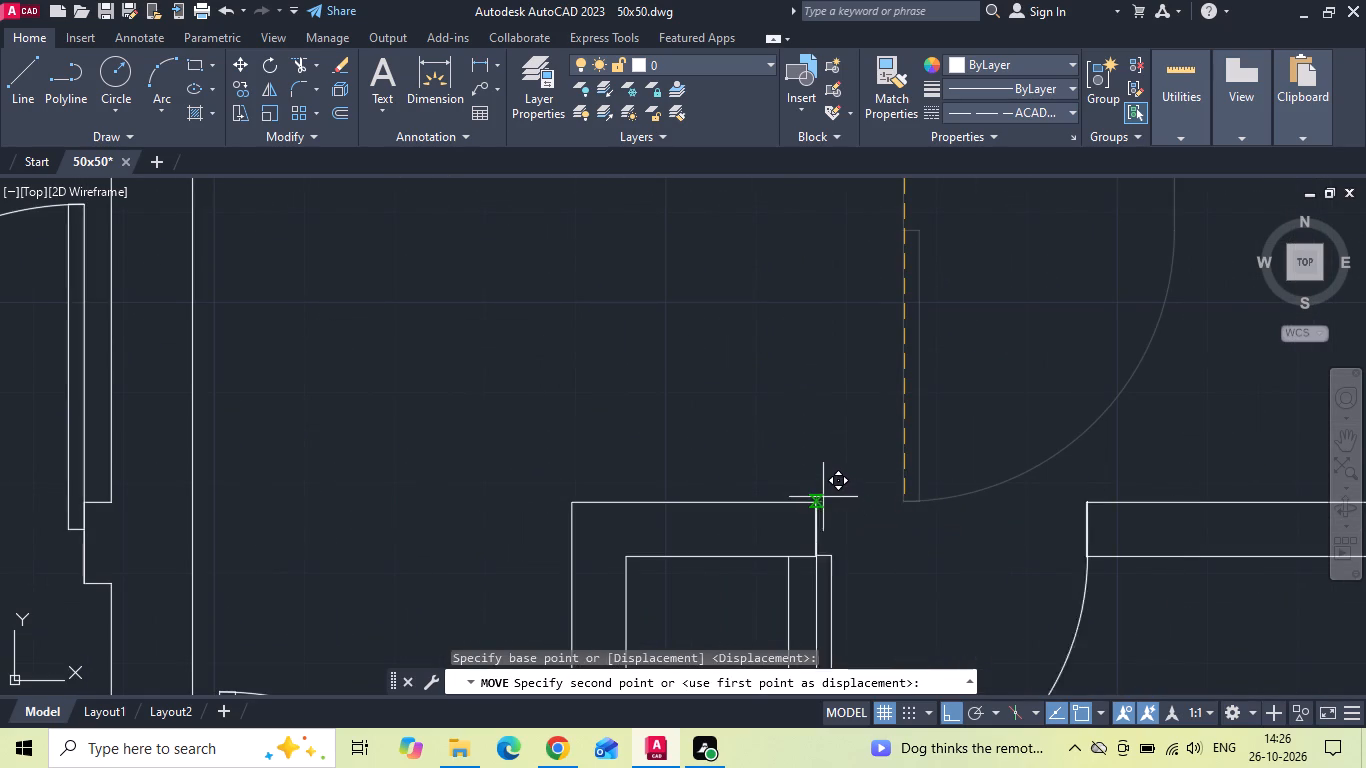
click(822, 497)
Copy the door in Bedroom 2's lower wall down to the common toilet opening above the staircase.
scroll(862, 356, down, 3)
click(897, 454)
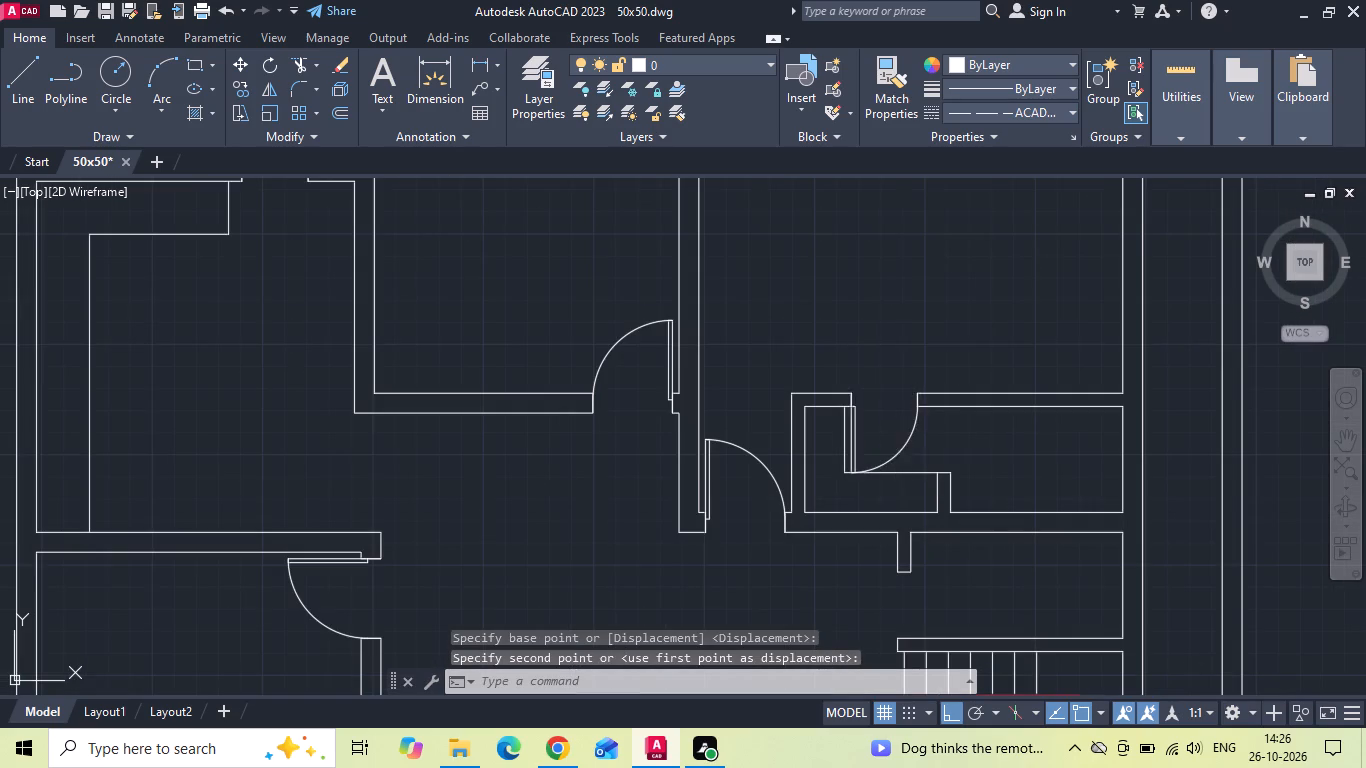
right_click(897, 454)
click(946, 385)
scroll(933, 367, down, 2)
drag(898, 417, 899, 440)
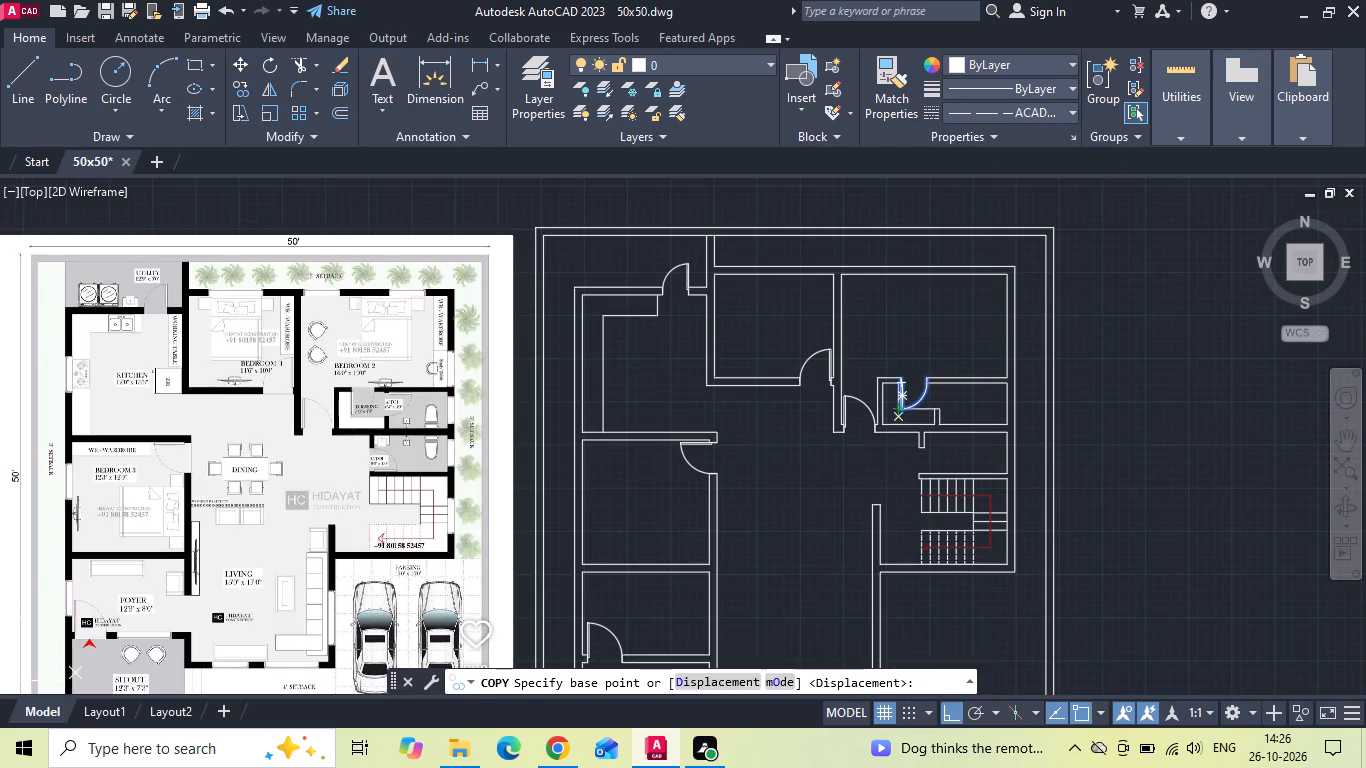
drag(899, 440, 899, 437)
scroll(941, 468, up, 4)
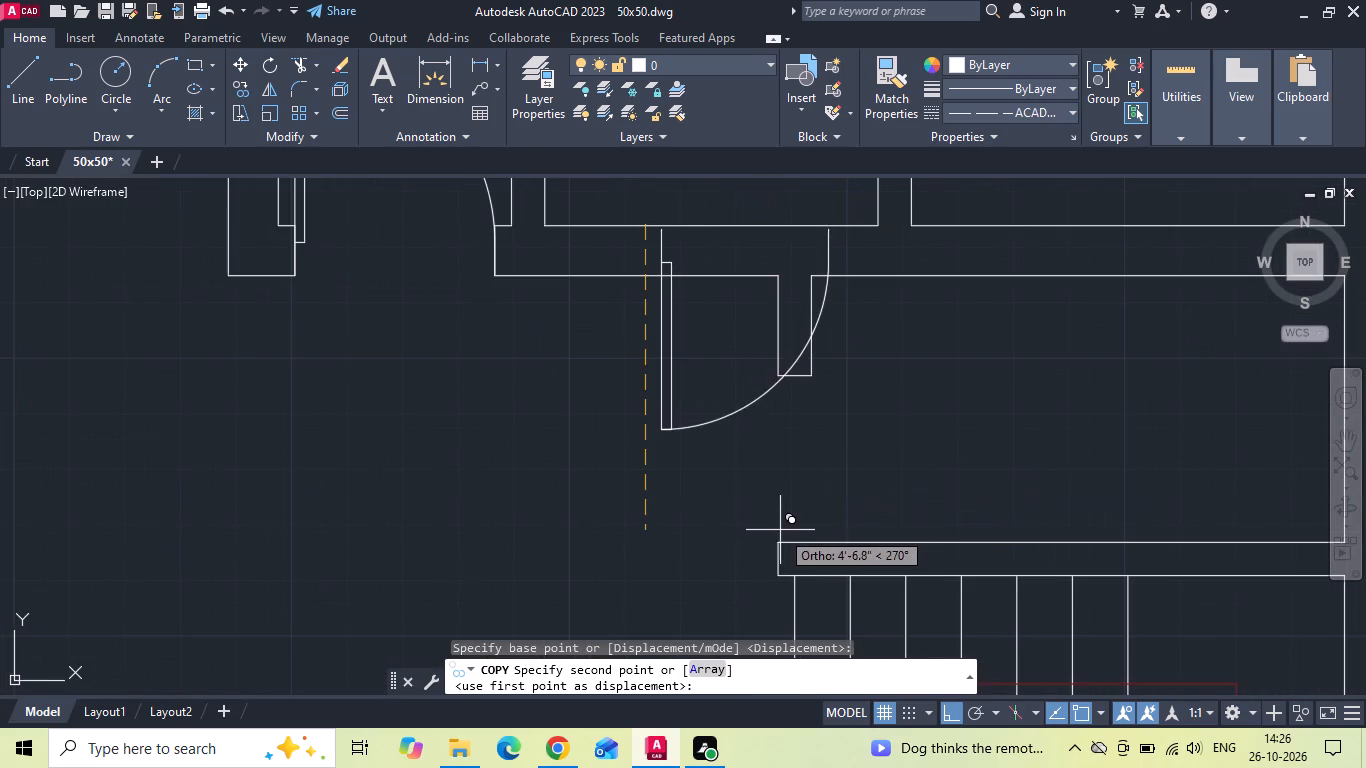
click(778, 539)
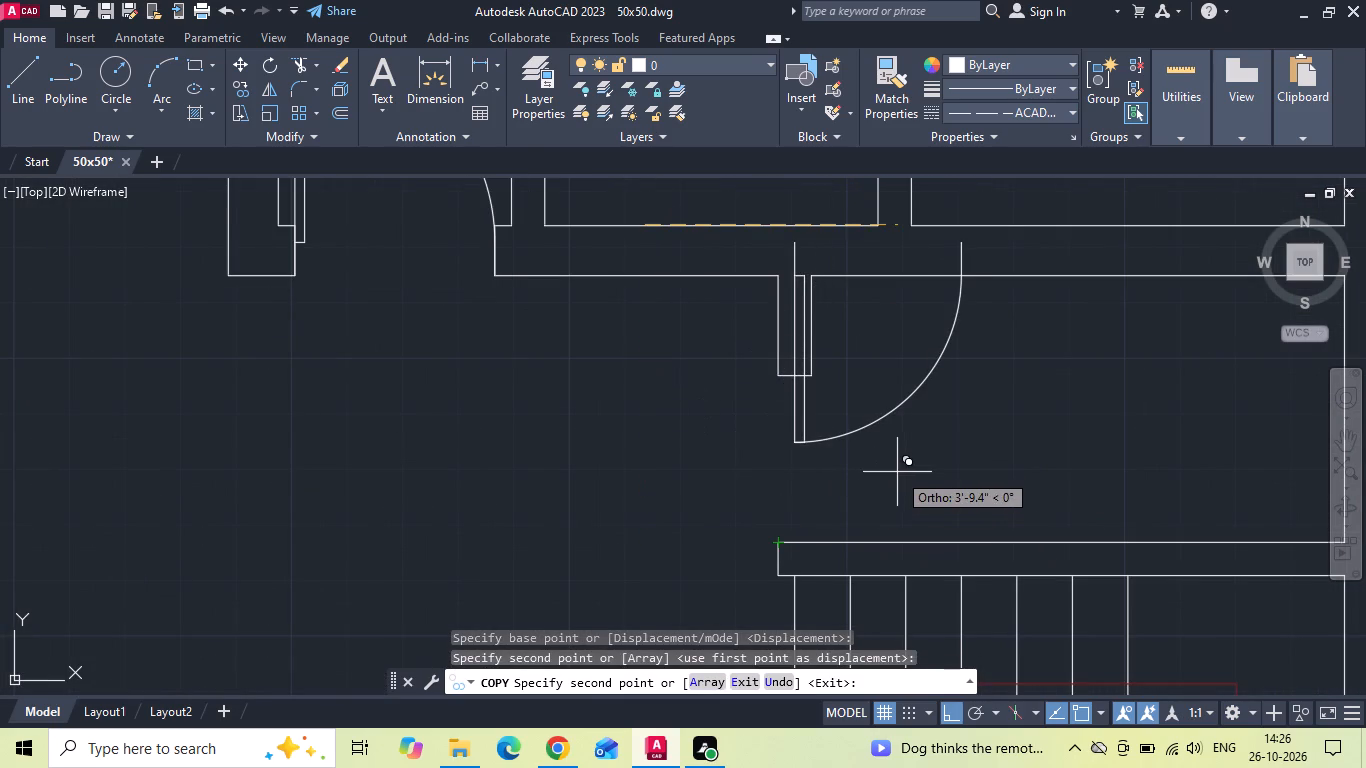
key(Escape)
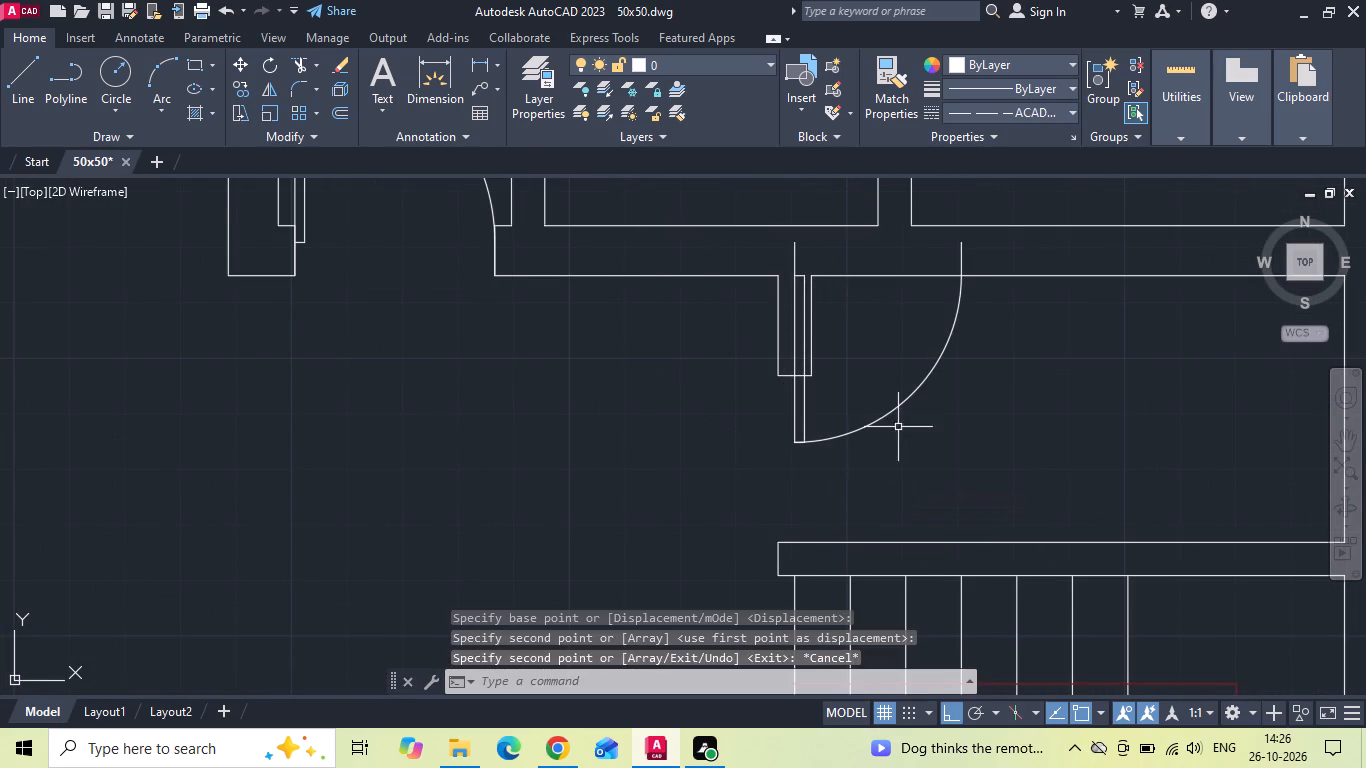
Rotate the door copy at the common toilet 90° counterclockwise.
click(898, 395)
click(873, 446)
right_click(873, 446)
click(884, 438)
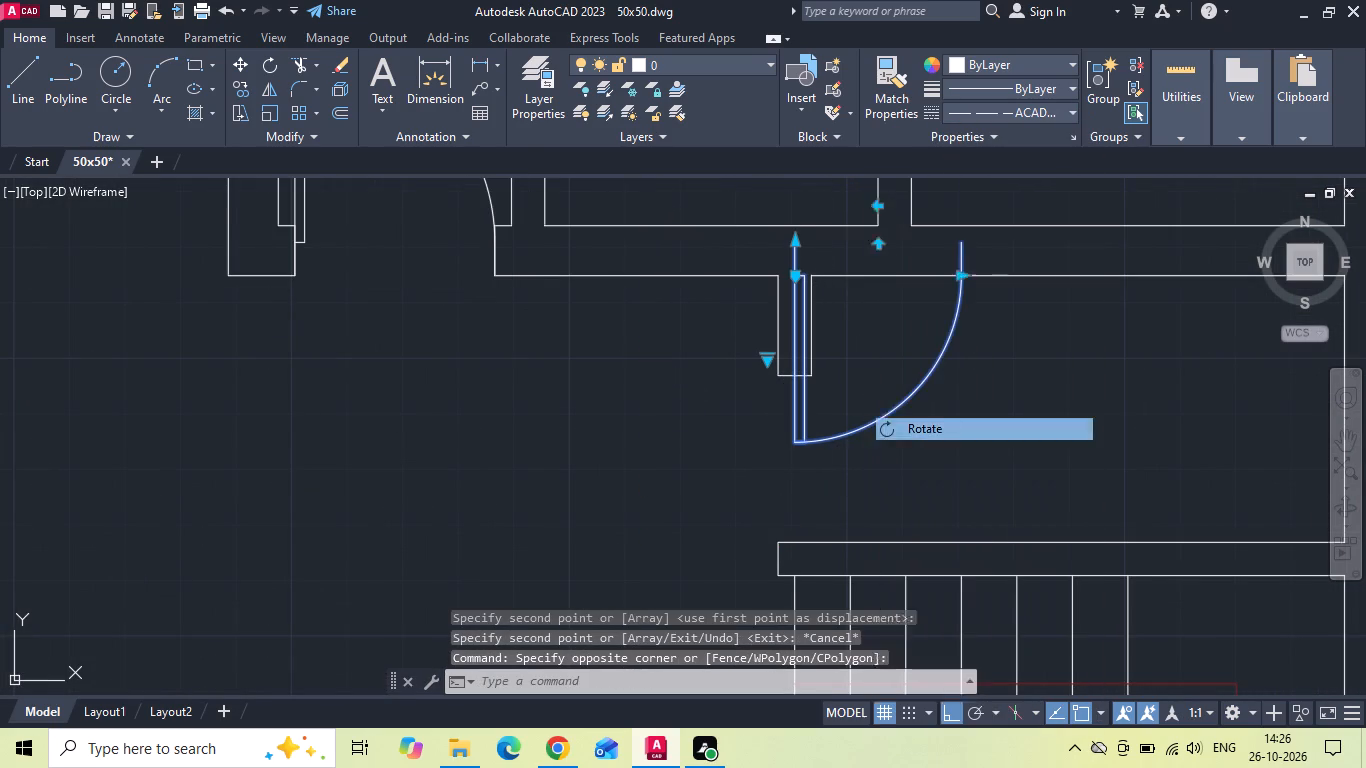
drag(893, 437, 908, 418)
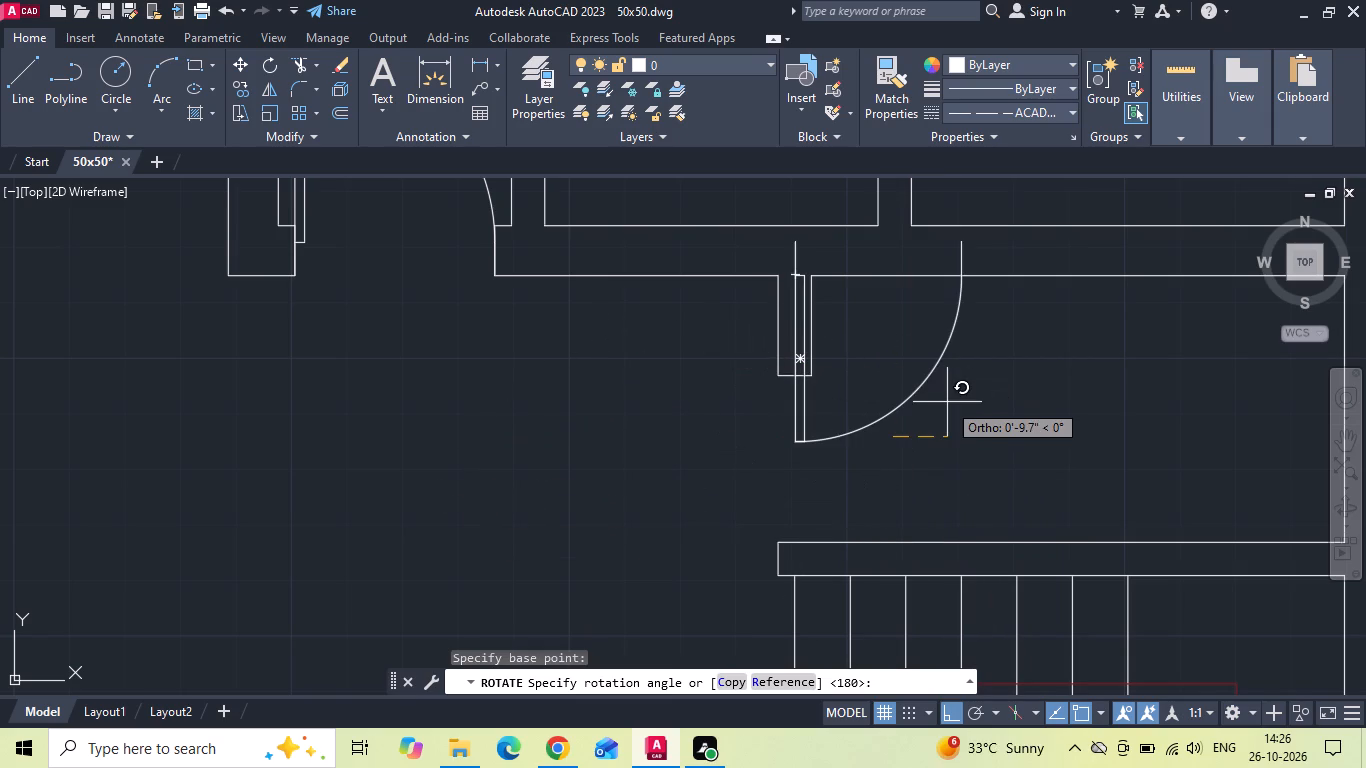
click(844, 317)
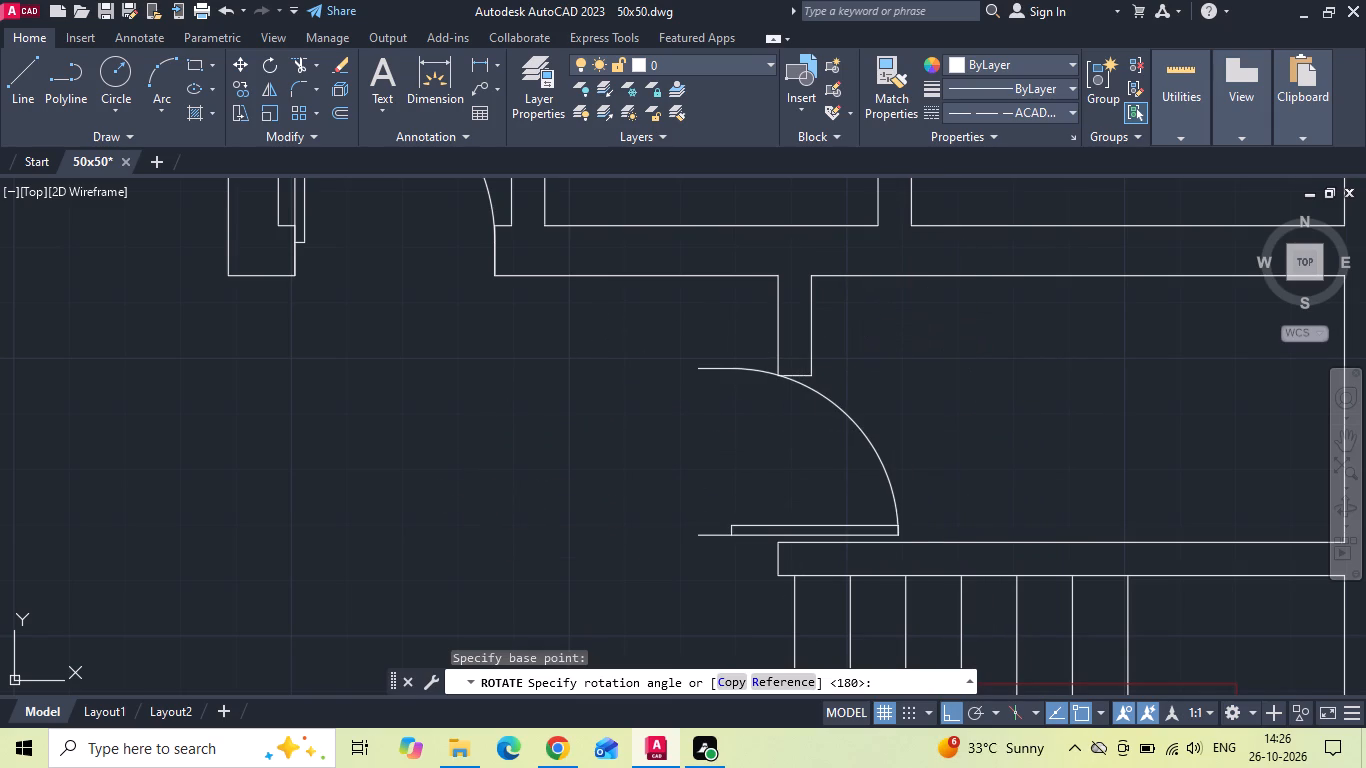
Move the rotated door by its hinge-side endpoint to the outer corner of the common toilet opening's lower jamb.
click(734, 550)
click(668, 466)
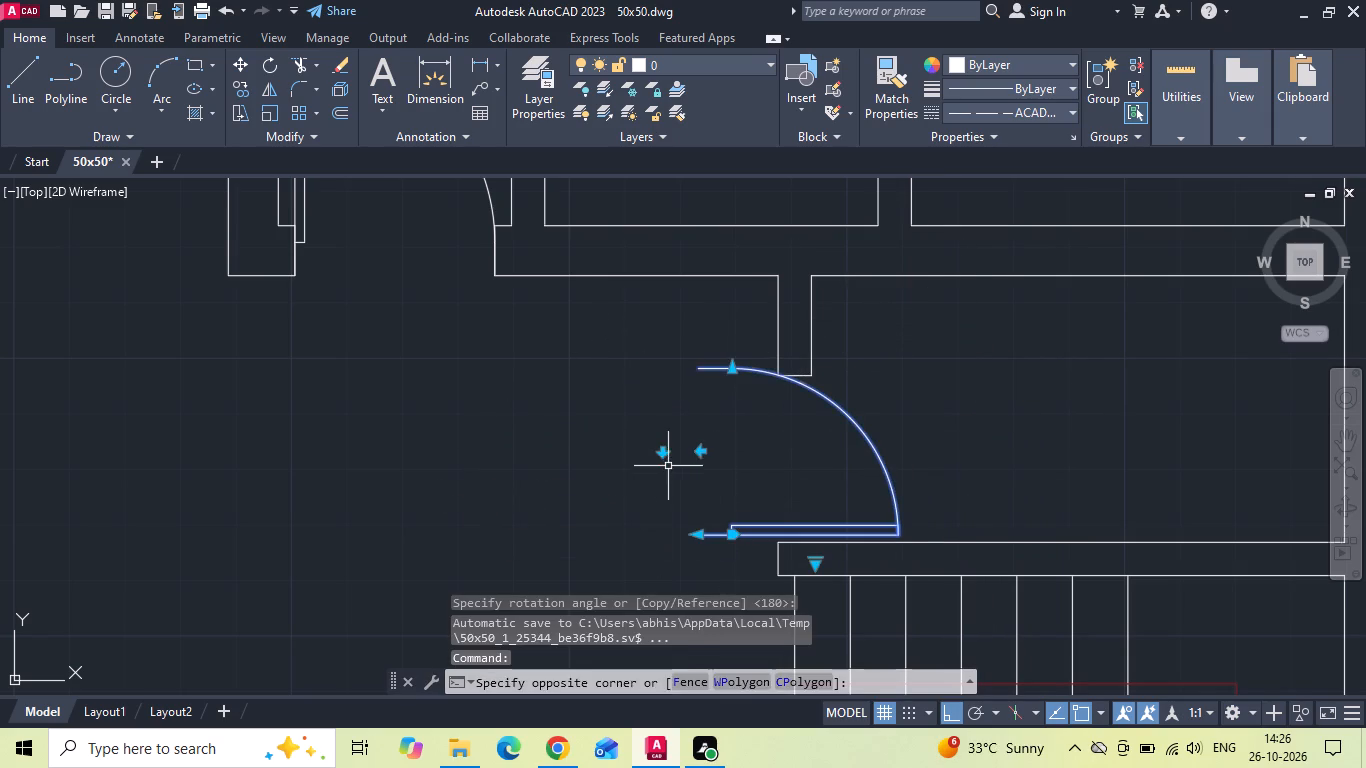
right_click(666, 460)
click(690, 370)
scroll(700, 543, up, 3)
click(688, 518)
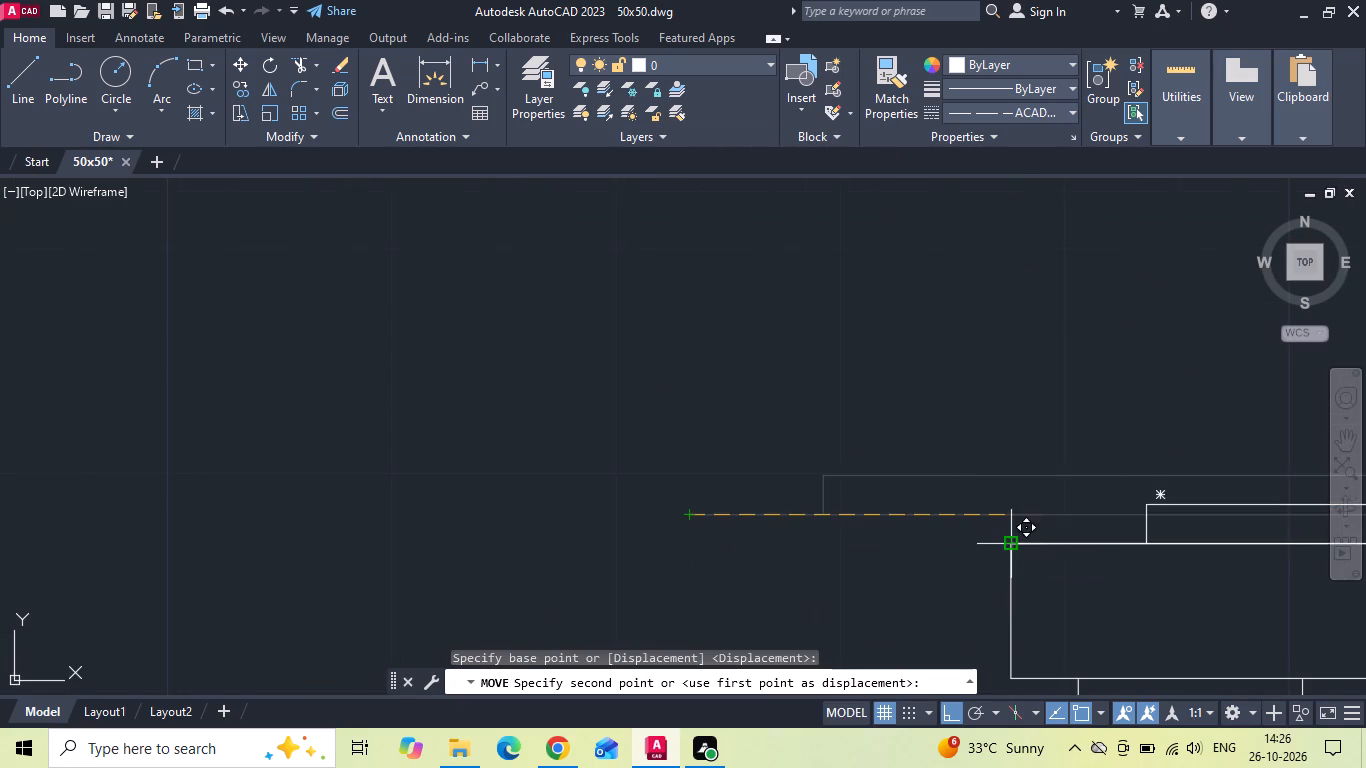
click(1010, 542)
Mirror the common toilet door upward about a horizontal line just below the toilet's upper wall, keeping the original door.
scroll(822, 535, down, 4)
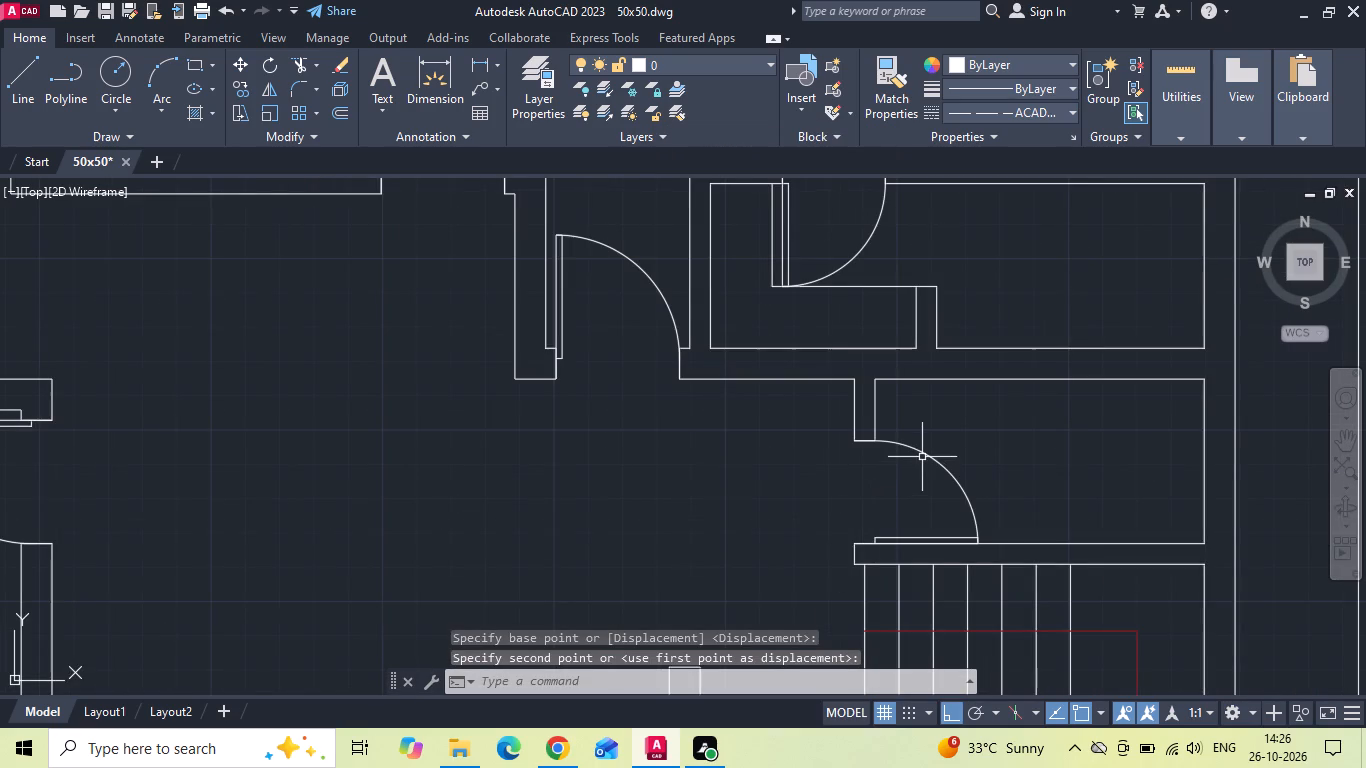
click(924, 455)
text(mi)
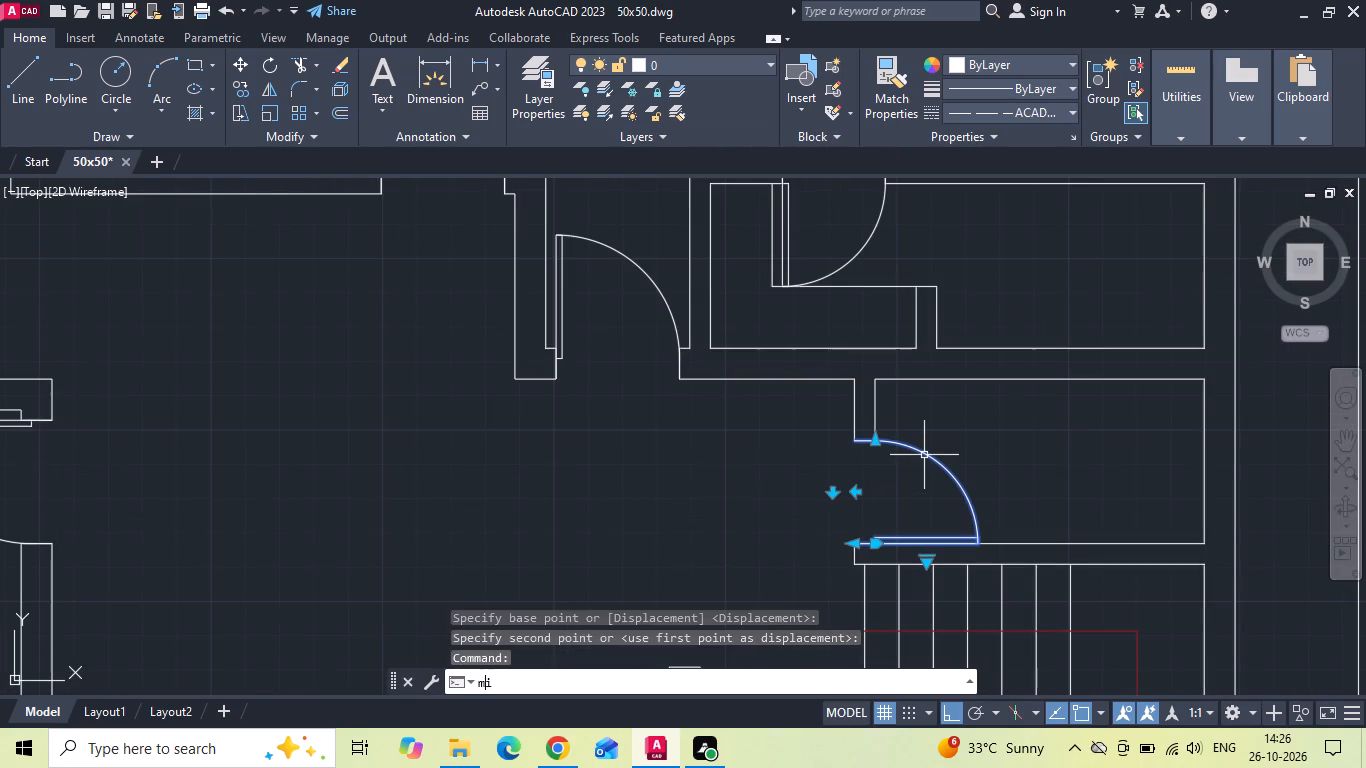
key(space)
click(1021, 397)
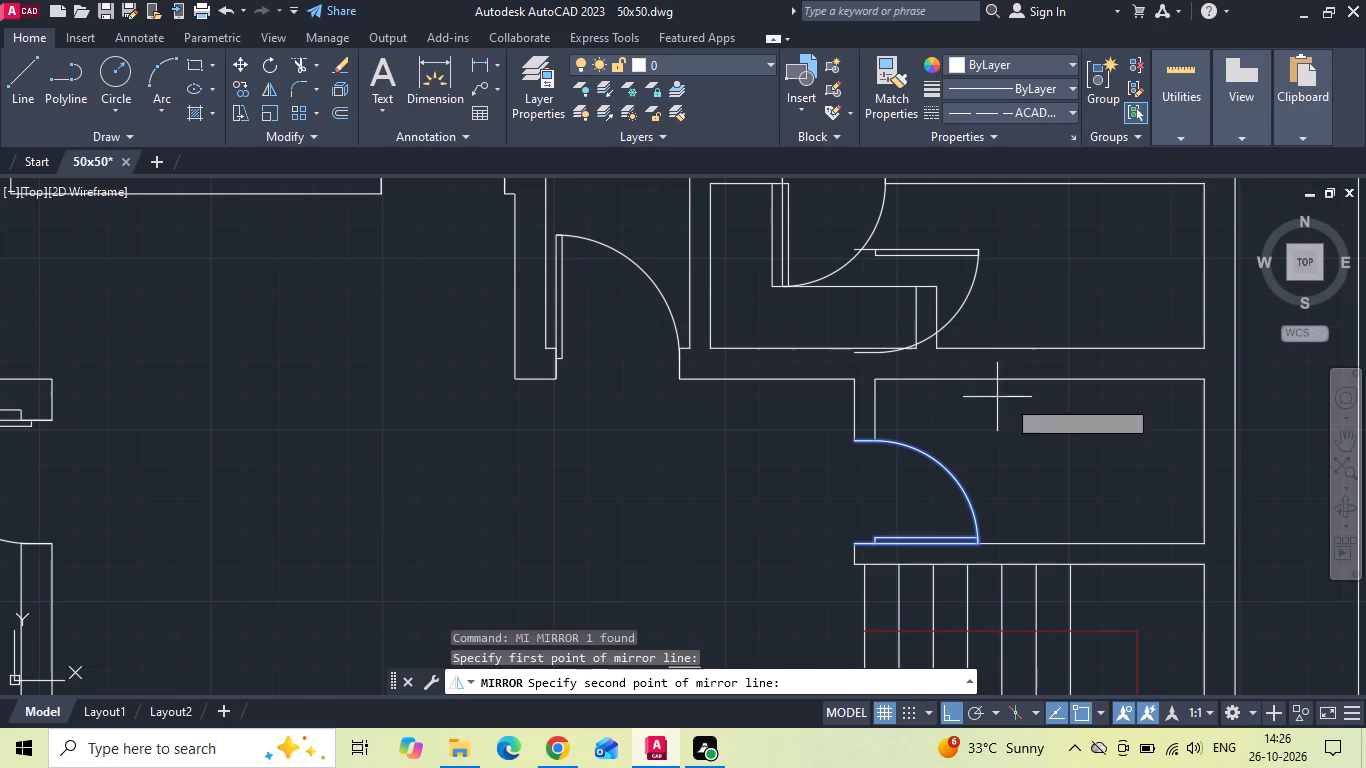
click(870, 397)
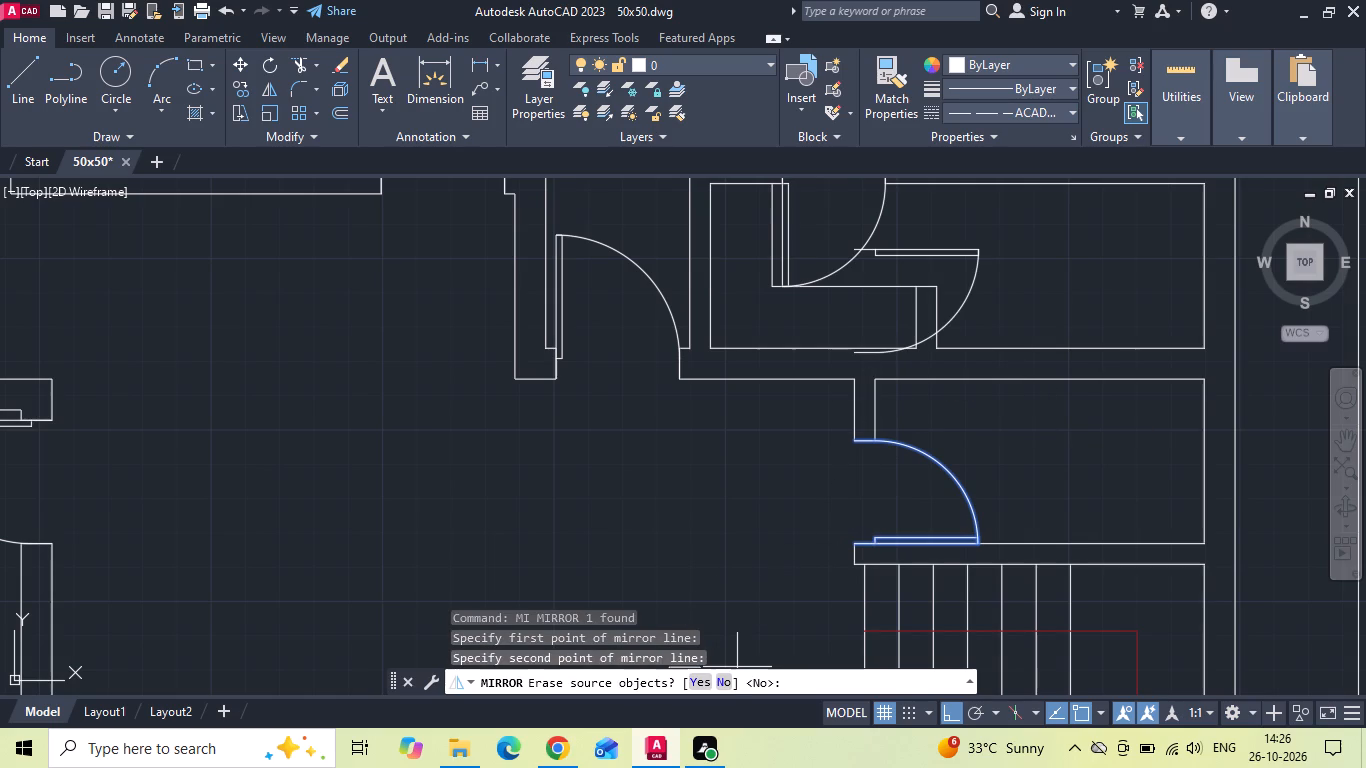
click(726, 681)
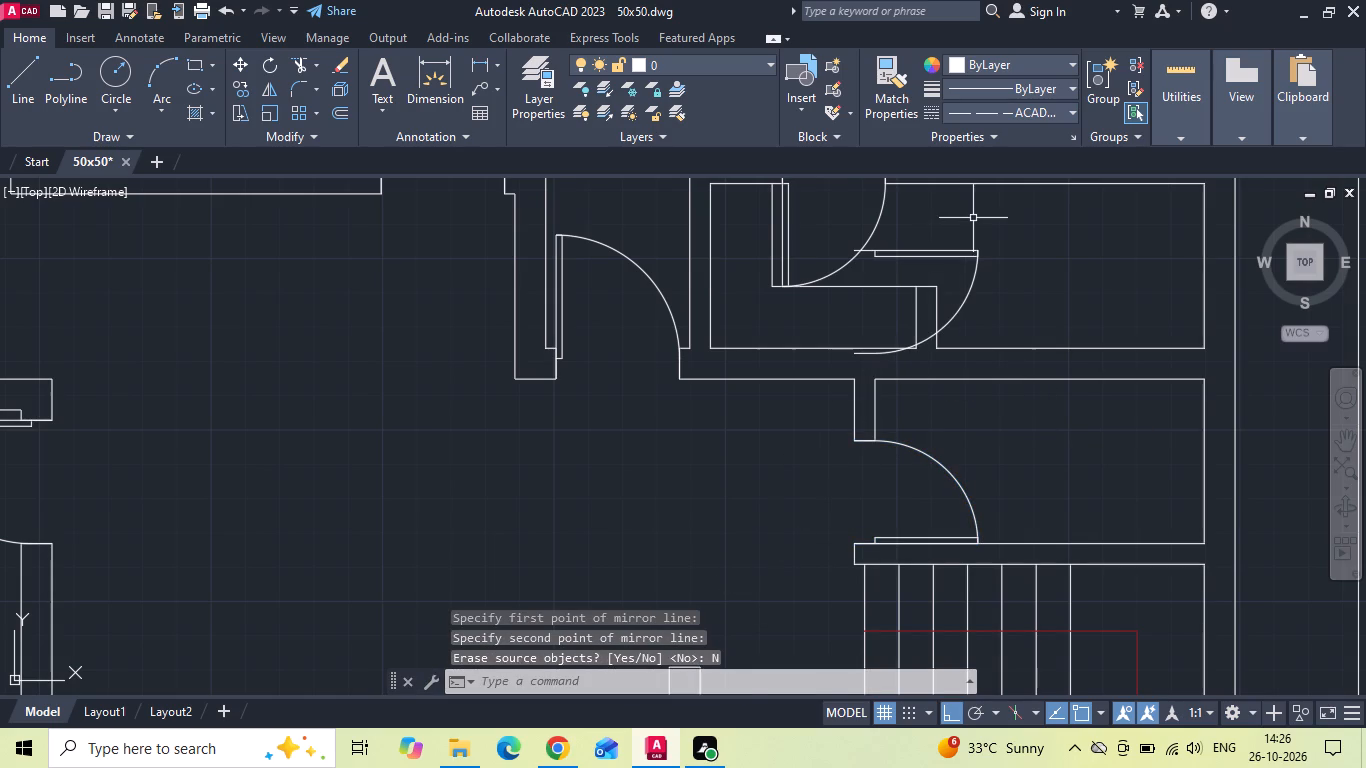
Move the mirrored toilet door by its arc-side endpoint to the upper outer corner of the short wall between dressing and attached toilet.
drag(974, 218, 970, 231)
click(950, 271)
right_click(950, 272)
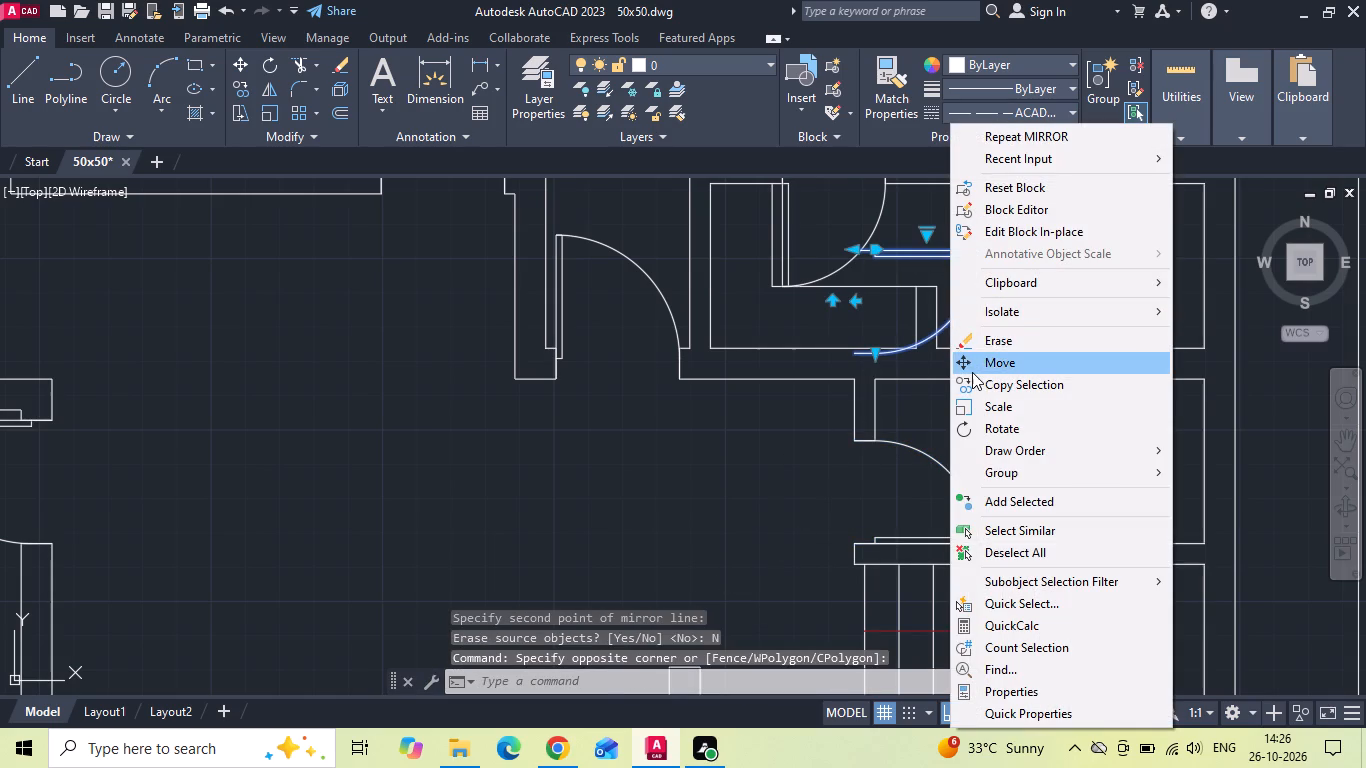
click(972, 372)
scroll(829, 363, up, 2)
click(885, 340)
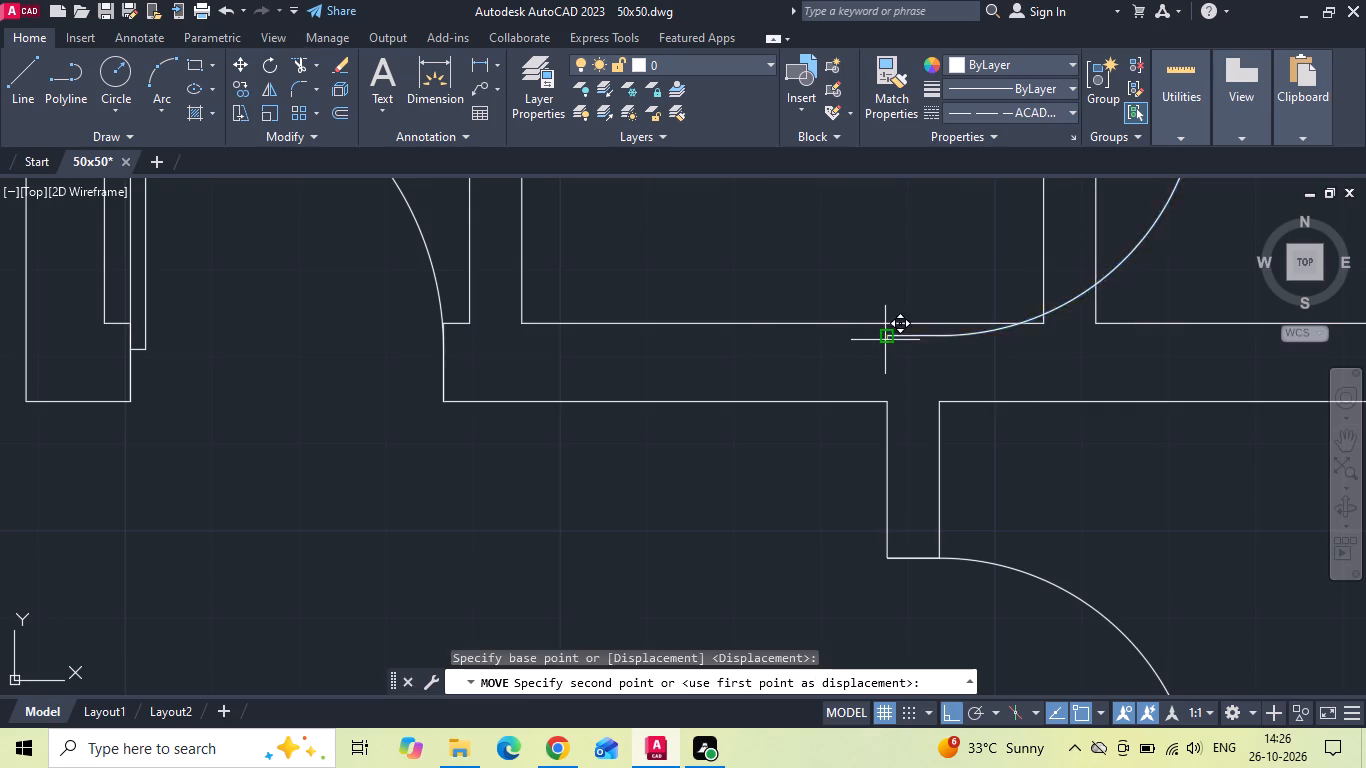
scroll(873, 430, down, 2)
scroll(928, 270, up, 2)
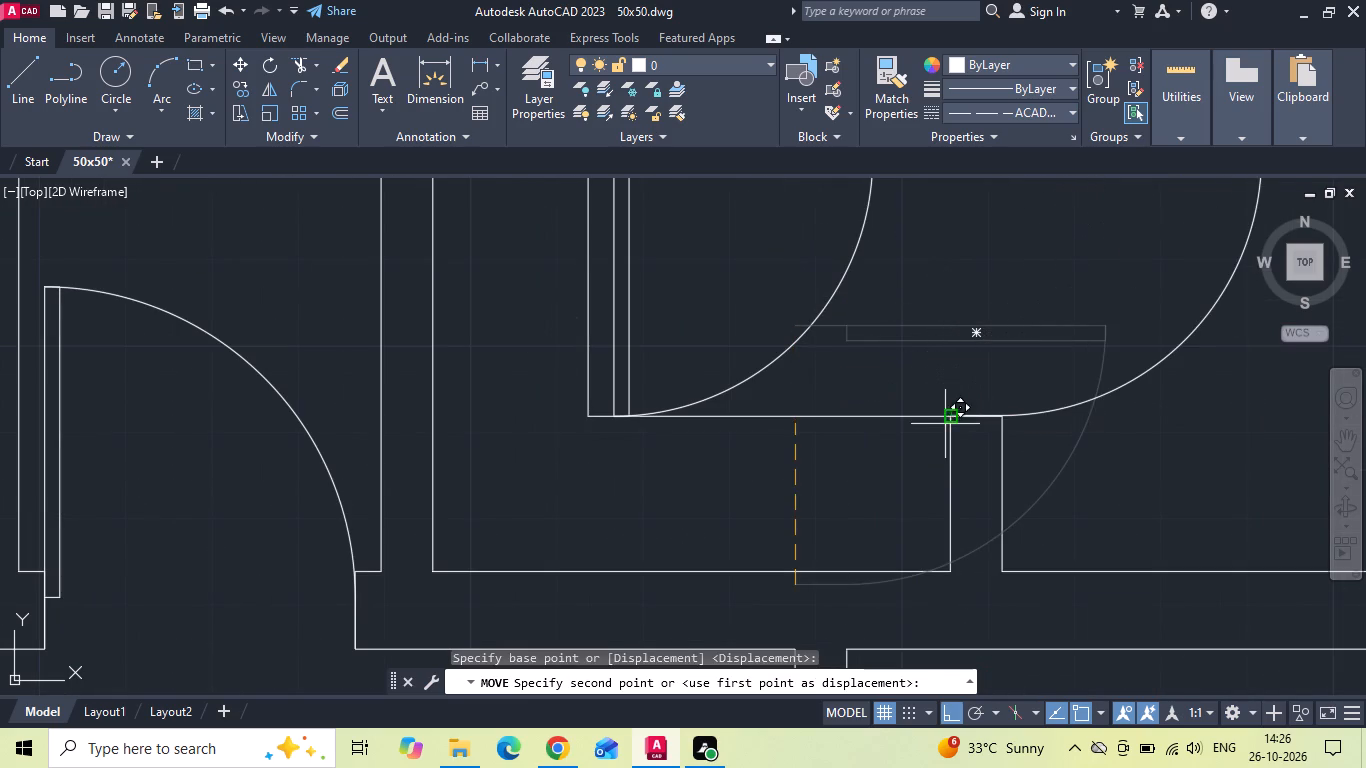
click(945, 424)
Delete the old door block with the vertical leaf at the dressing opening beside Bedroom 2's attached toilet.
drag(861, 335, 827, 328)
click(769, 310)
key(Delete)
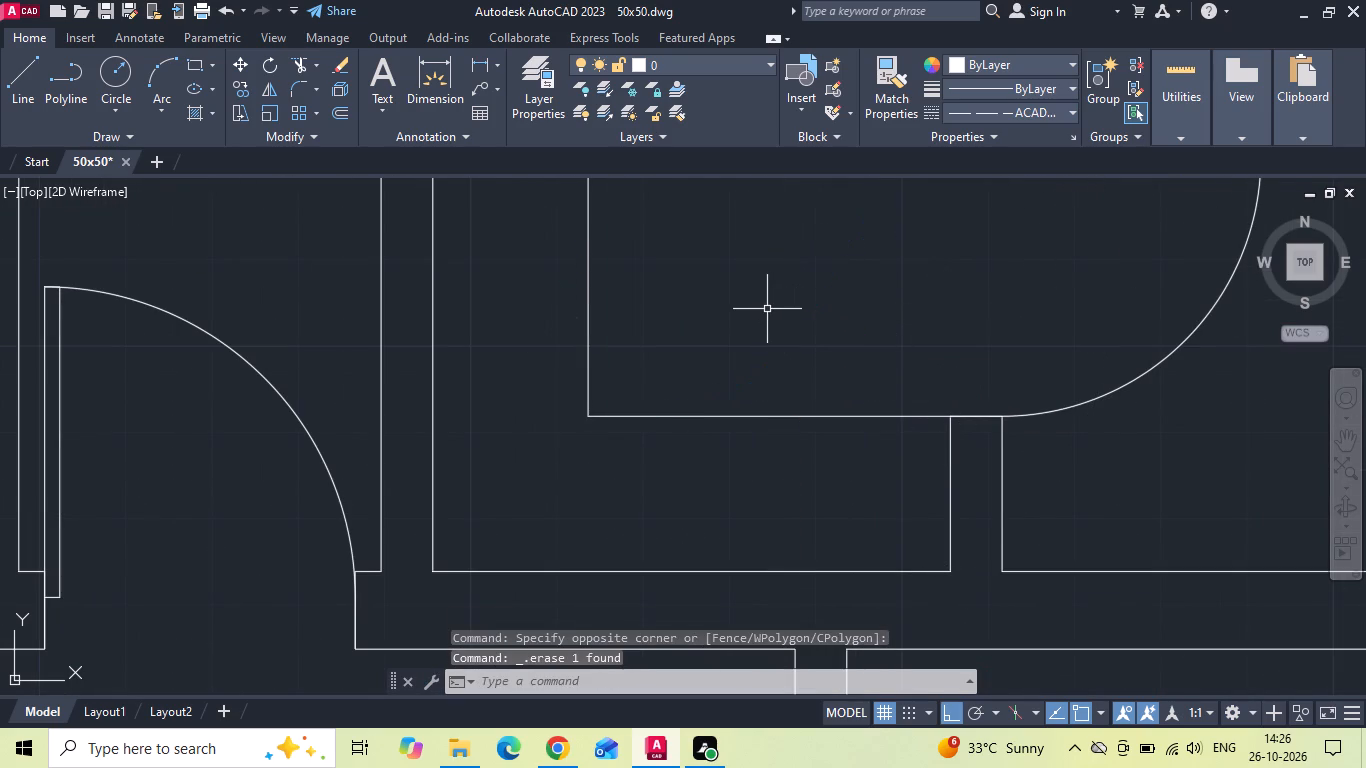
Save the 50x50 drawing.
scroll(826, 676, down, 1)
scroll(938, 571, down, 3)
scroll(730, 356, down, 2)
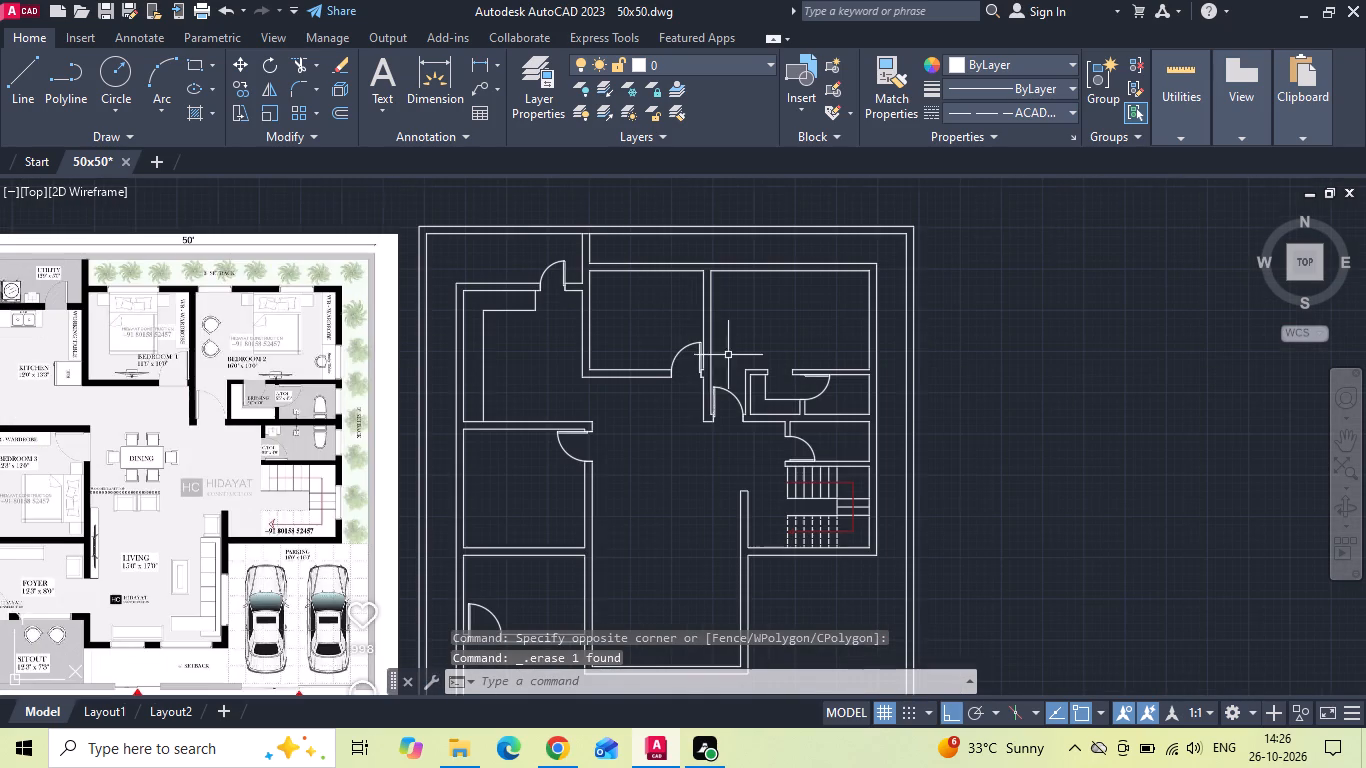
middle_drag(714, 414, 743, 326)
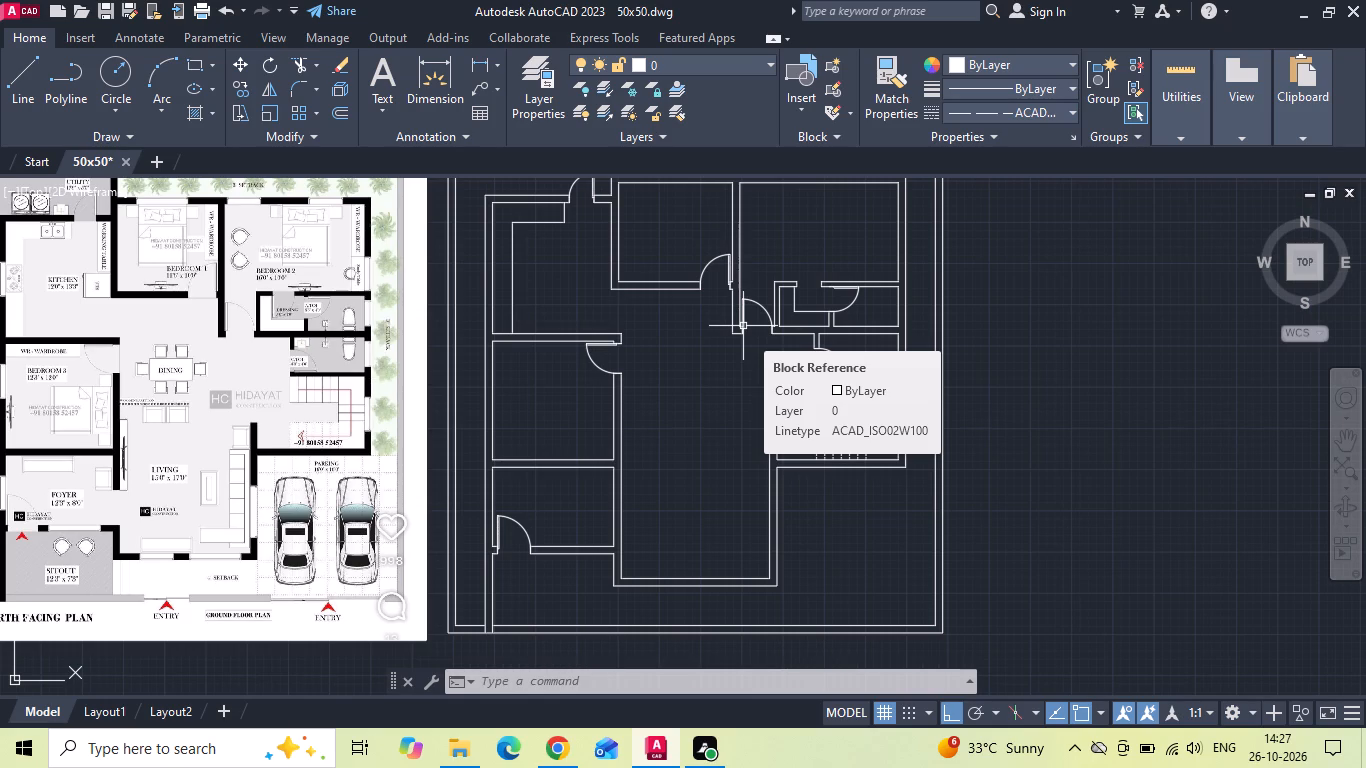
key(ctrl+s)
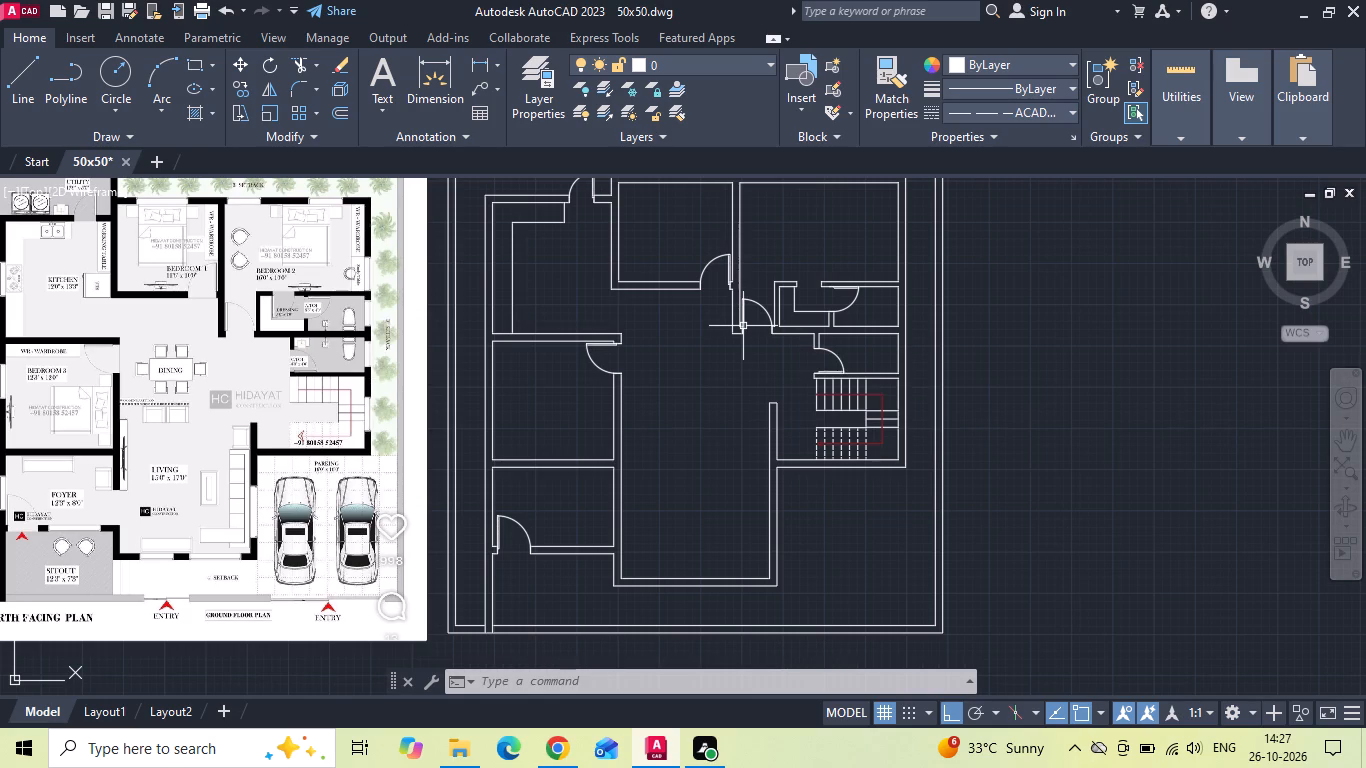
key(ctrl+s)
key(ctrl+s)
scroll(722, 337, down, 1)
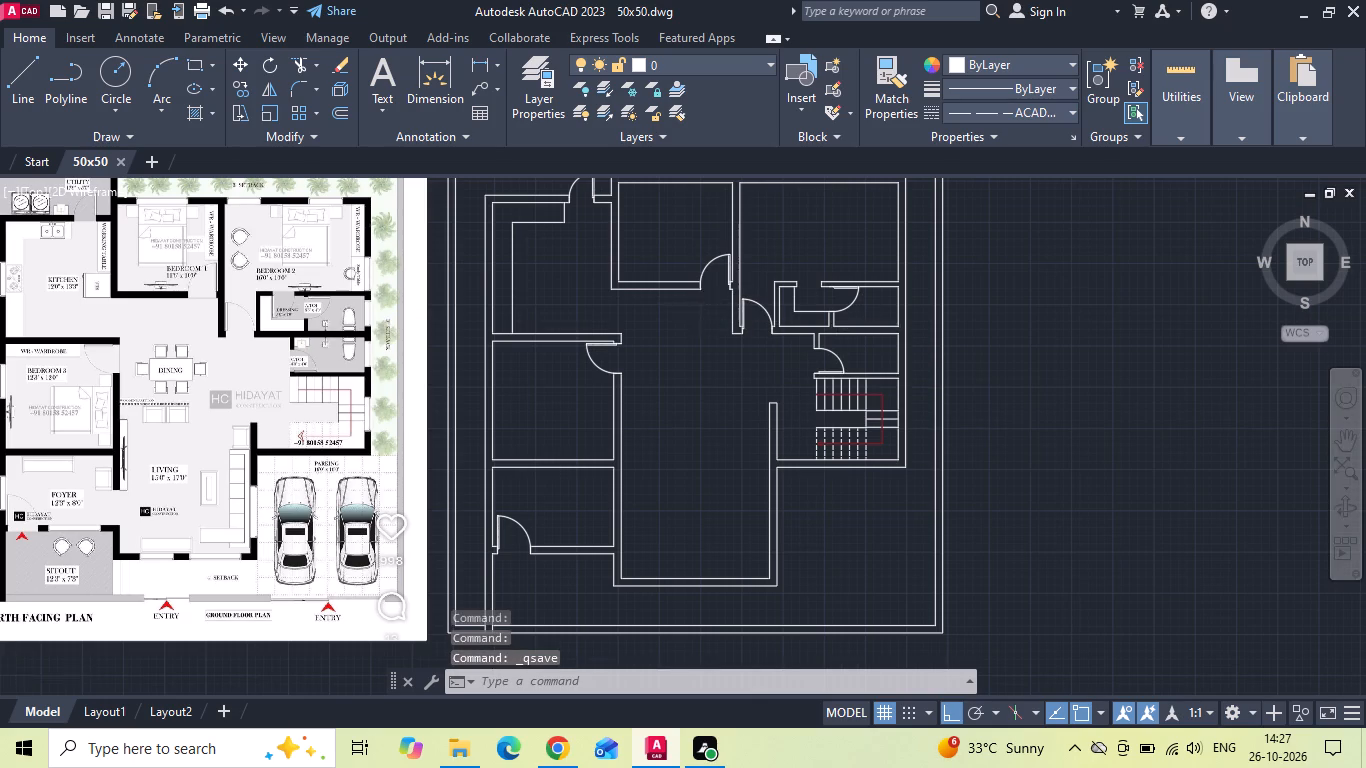
scroll(682, 264, up, 1)
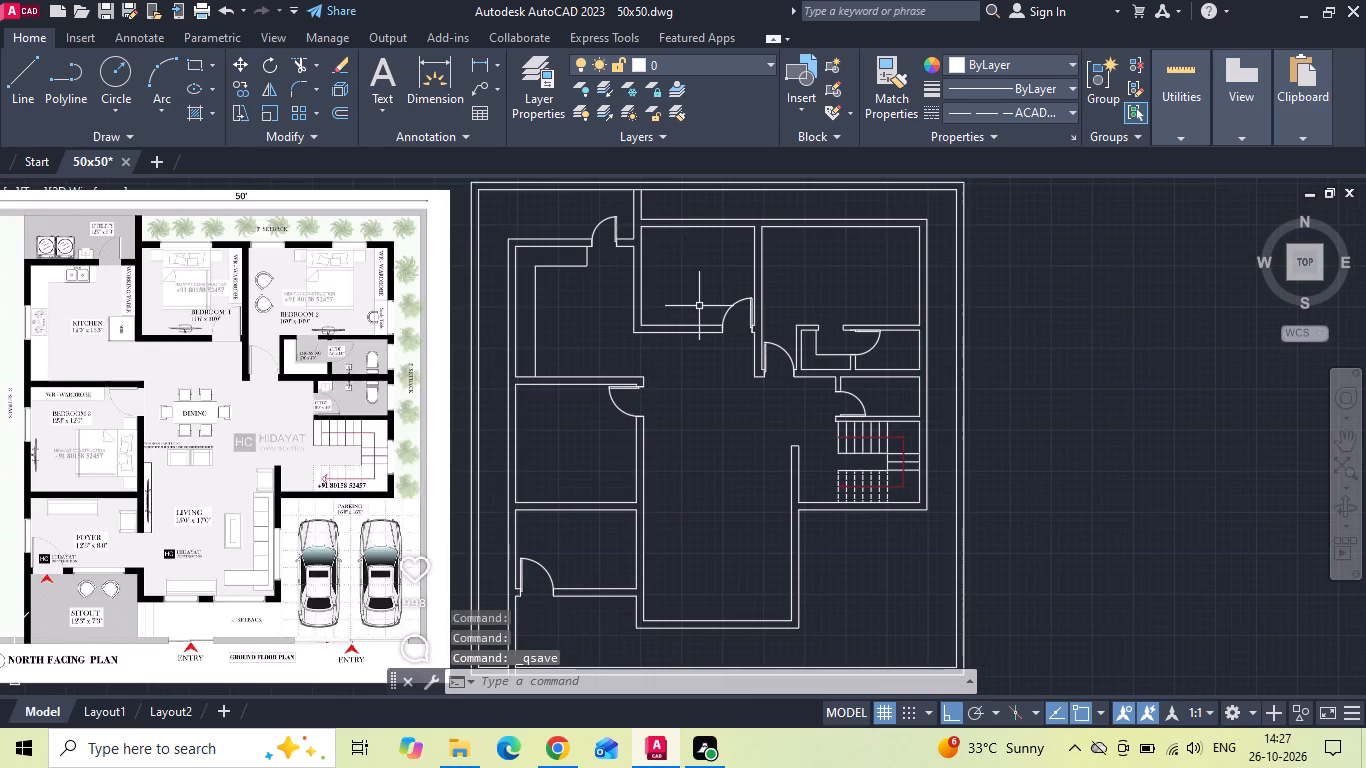
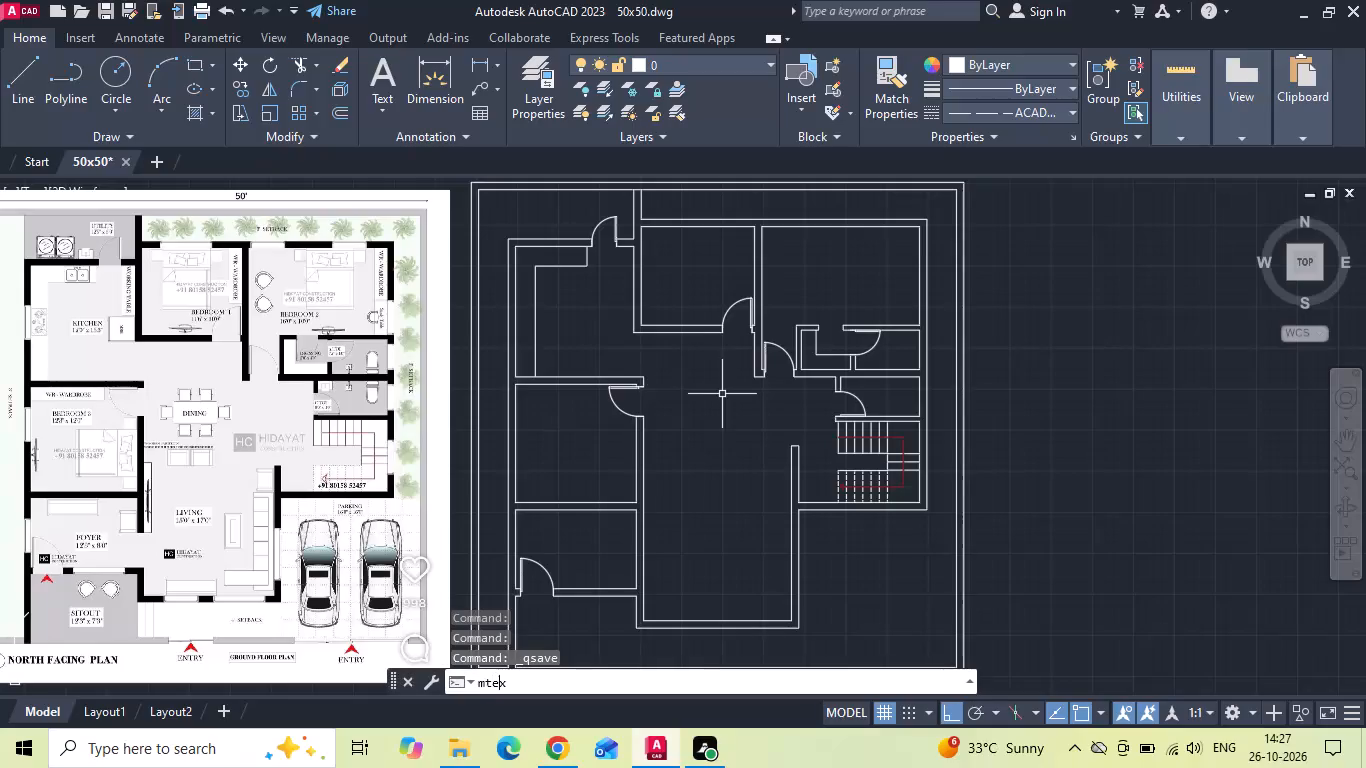
Open a multiline text box in the living room area and set the text height to 7".
key(space)
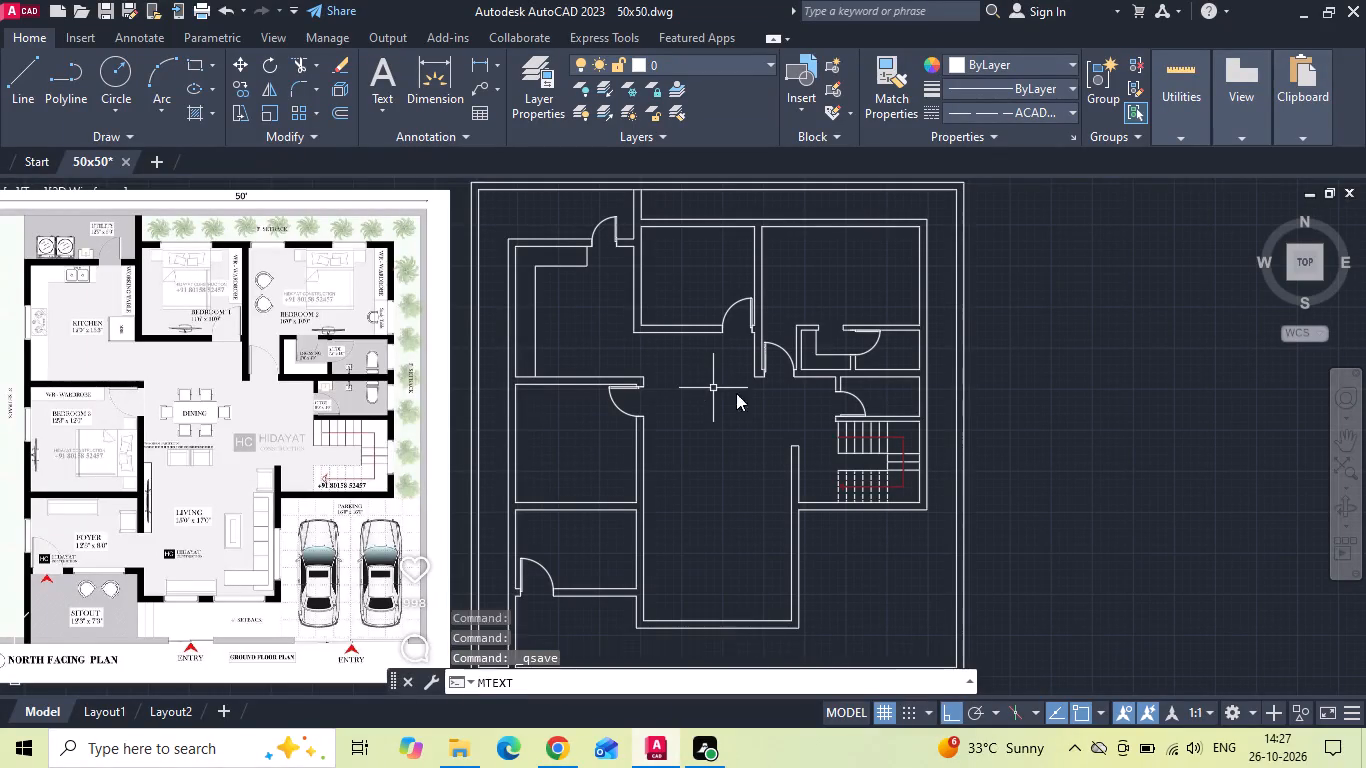
drag(669, 489, 683, 498)
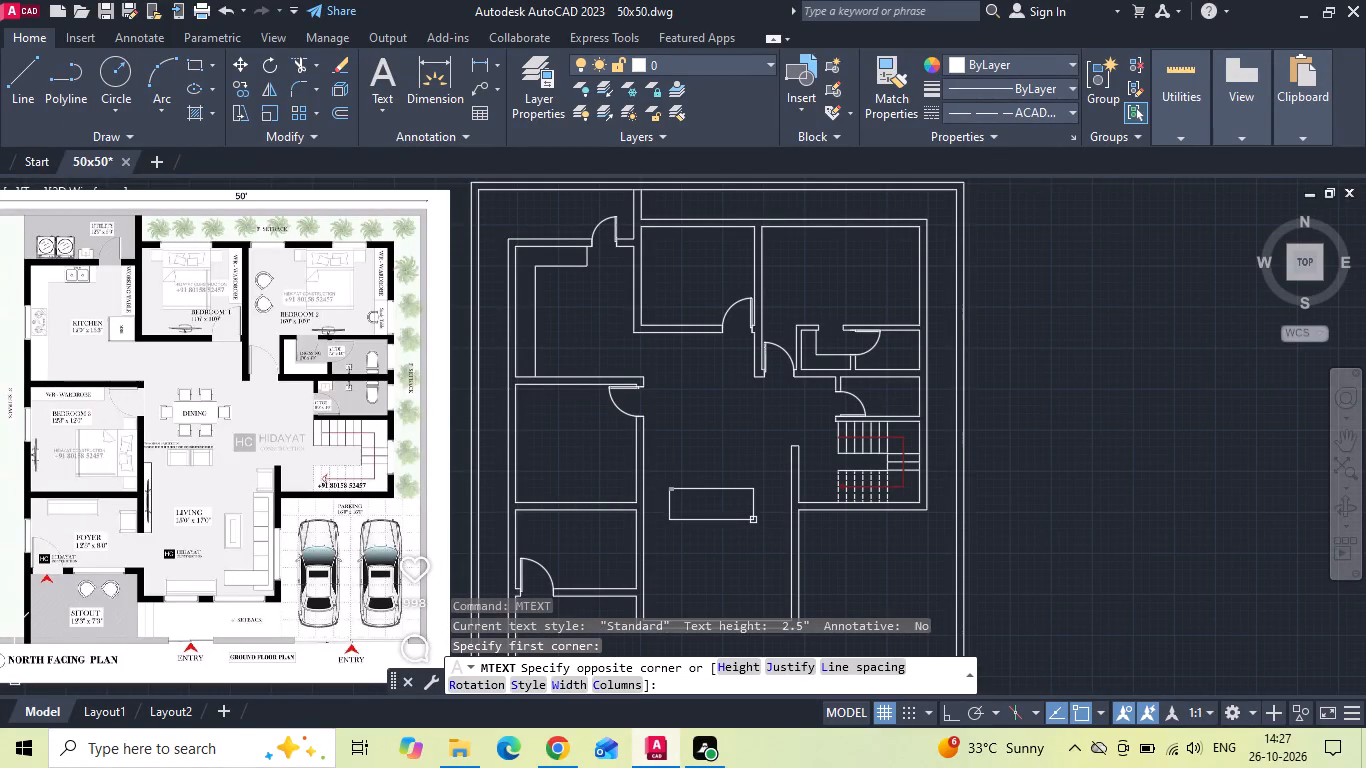
click(760, 525)
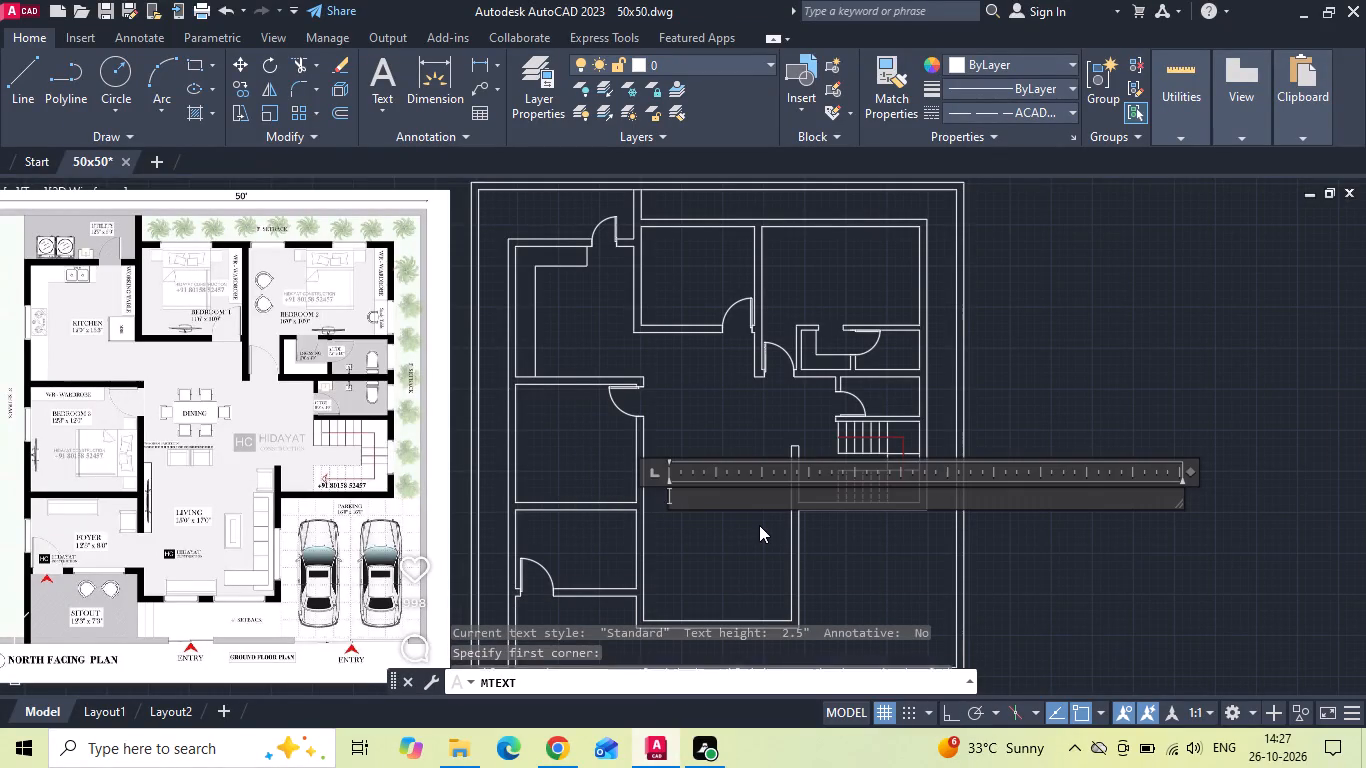
click(220, 90)
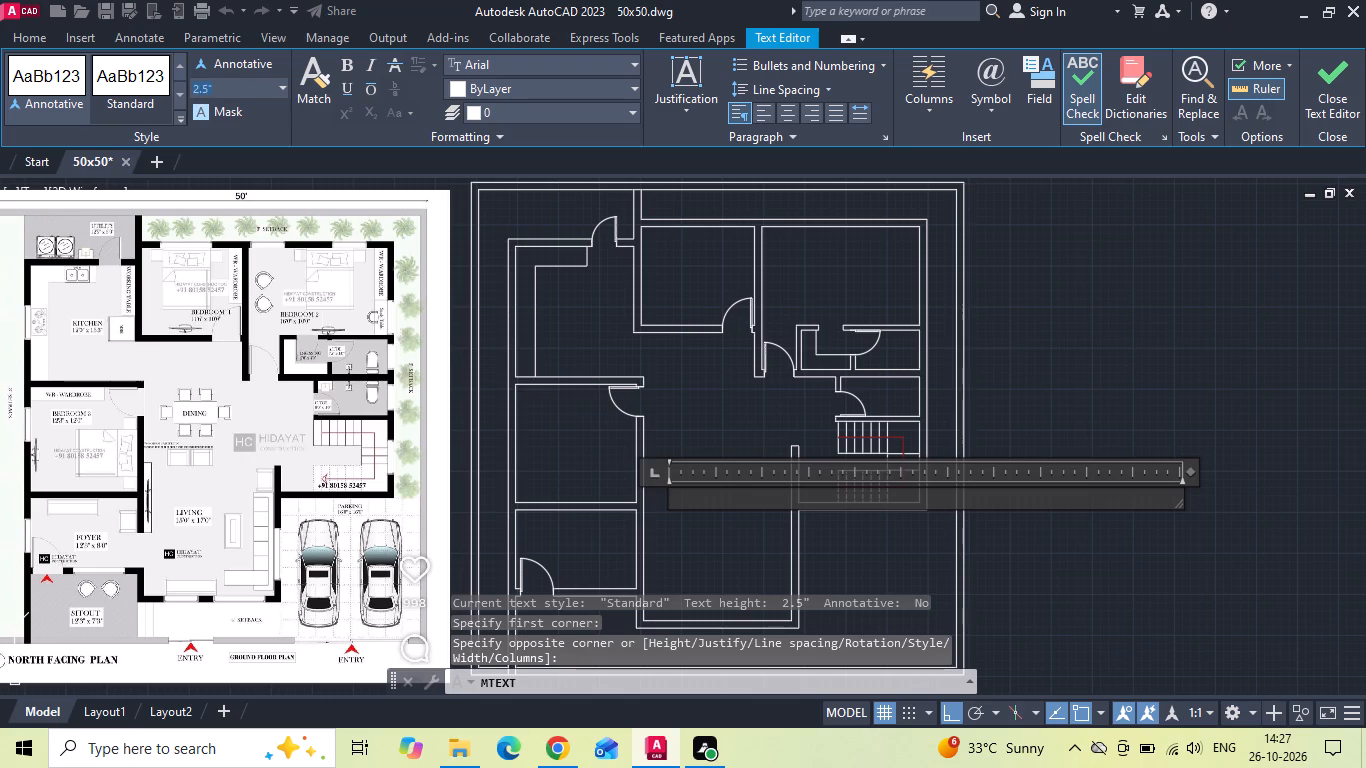
key(BackSpace)
text(7")
key(Return)
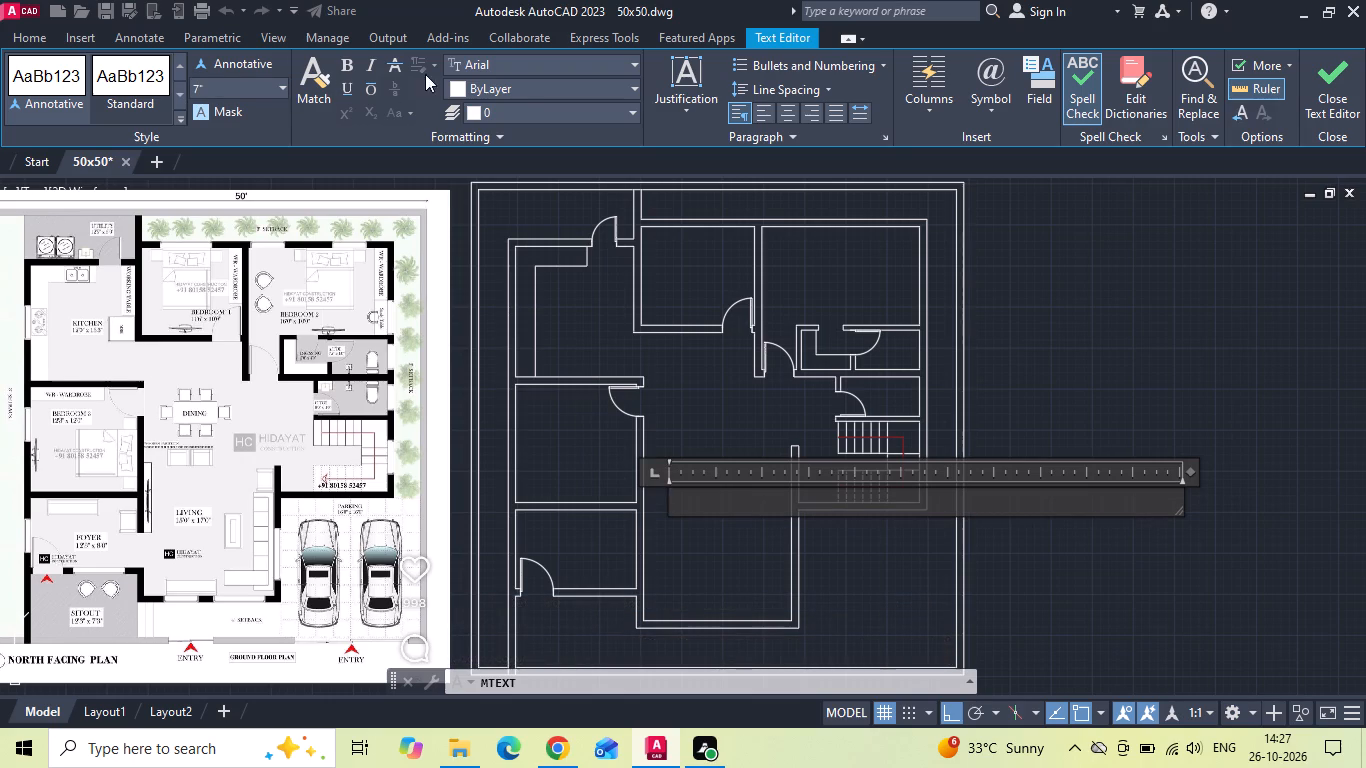
Set the font of the new multiline text to Times New Roman.
click(465, 73)
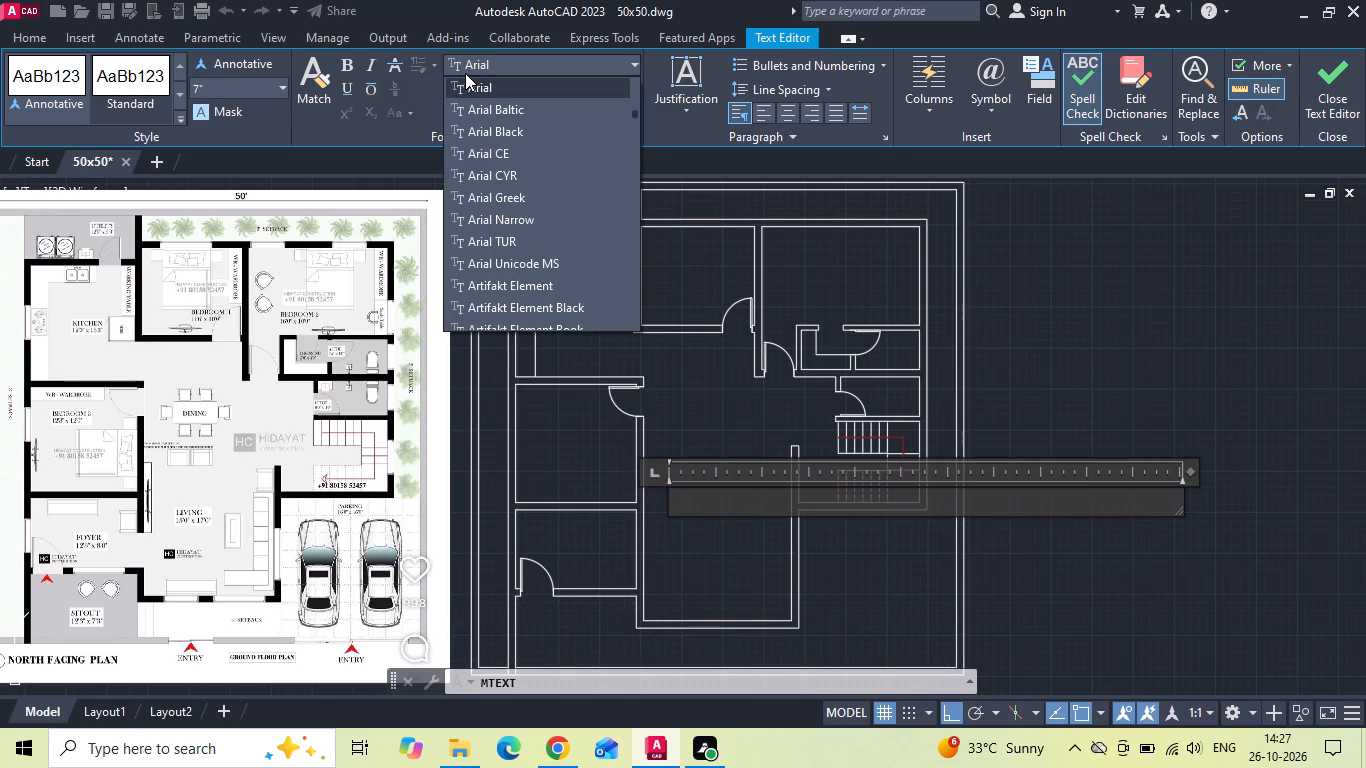
scroll(506, 144, down, 9)
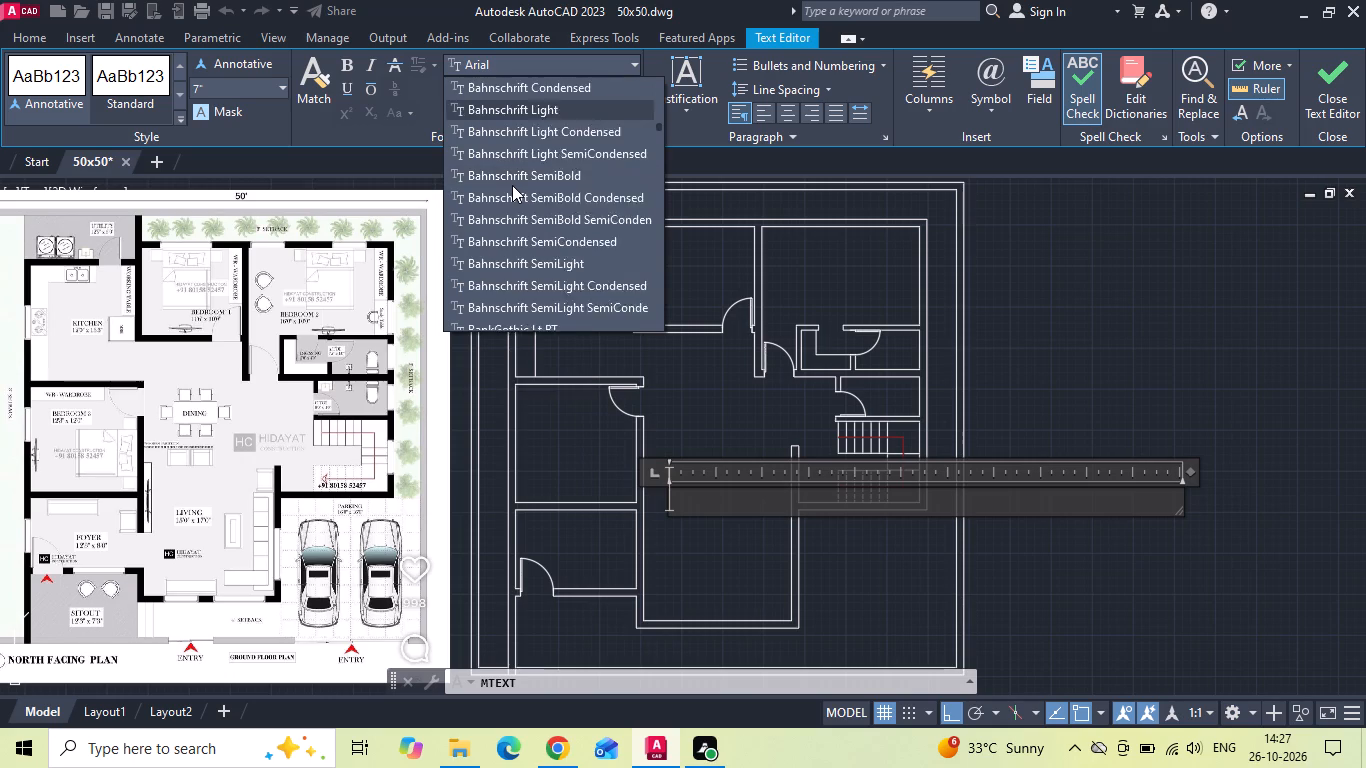
scroll(512, 185, down, 6)
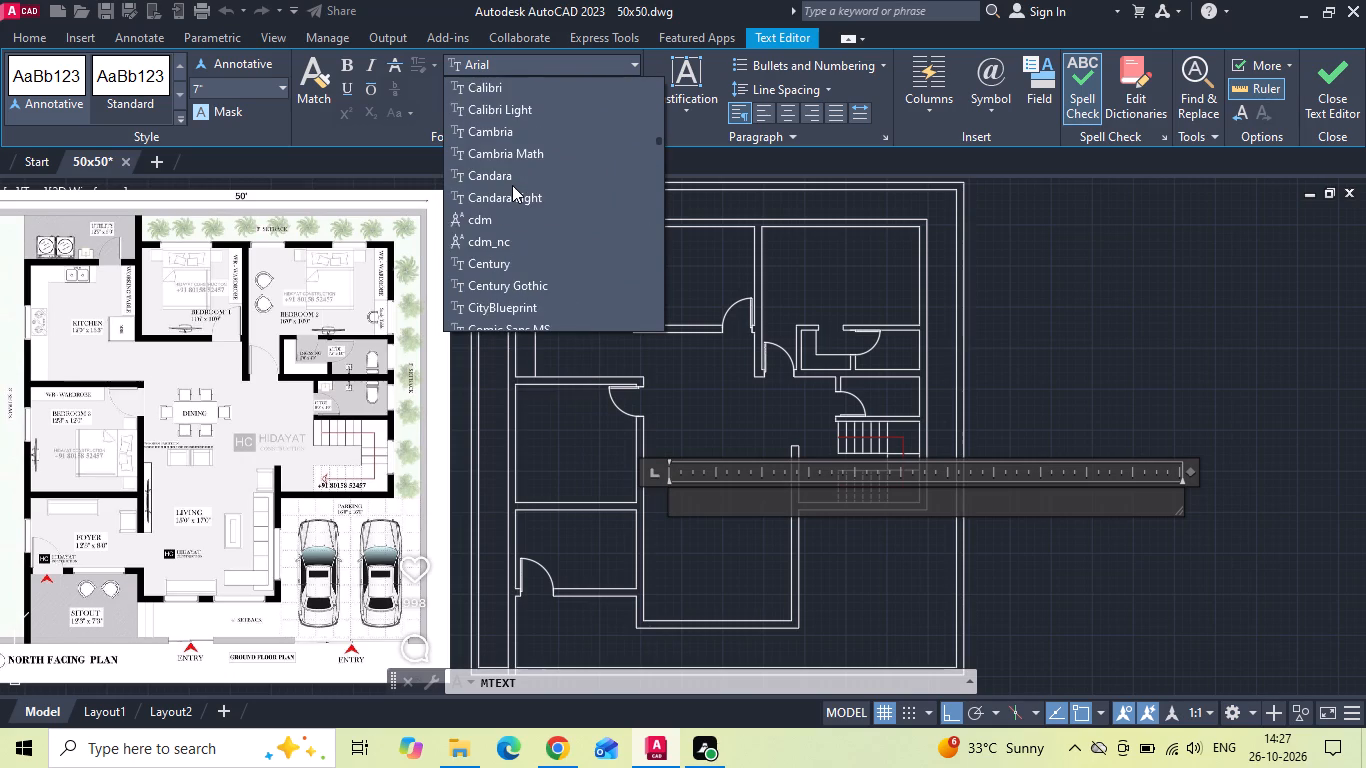
scroll(512, 185, down, 15)
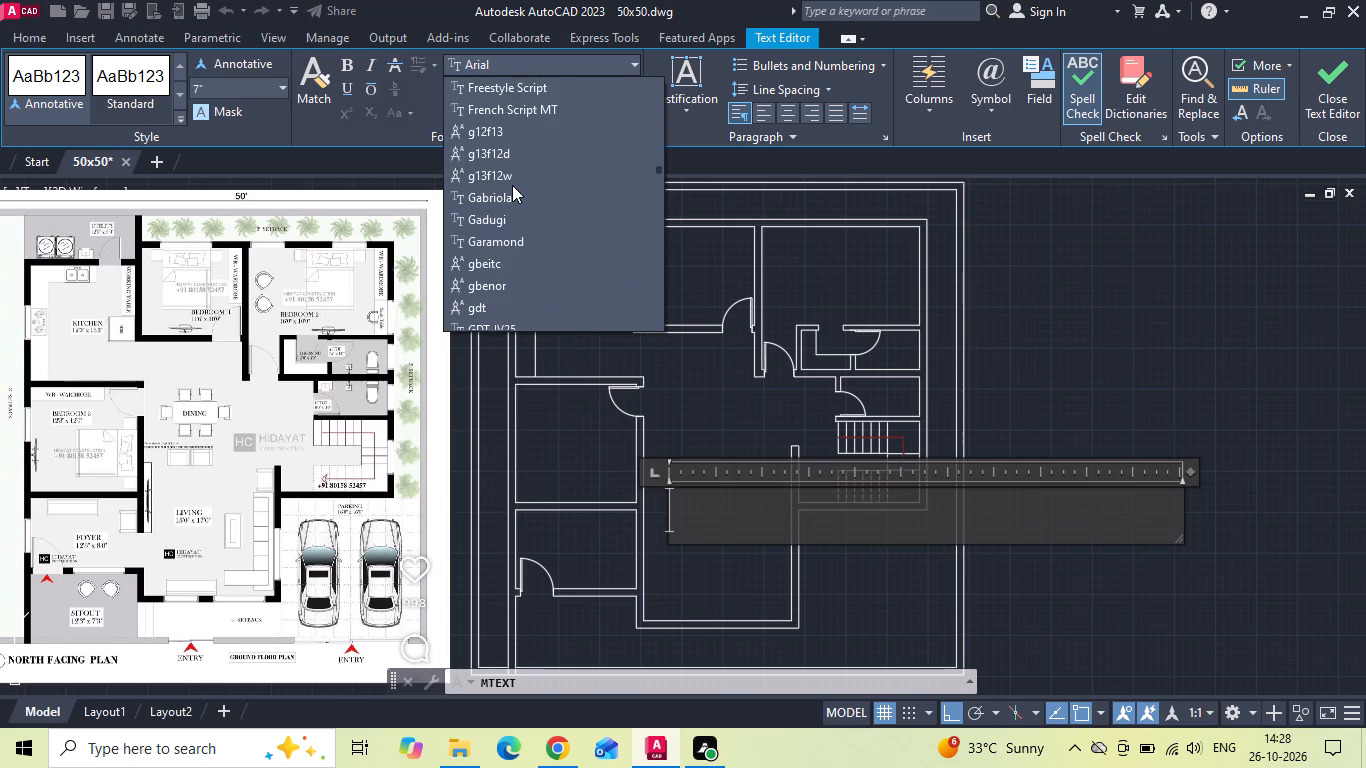
scroll(512, 185, down, 13)
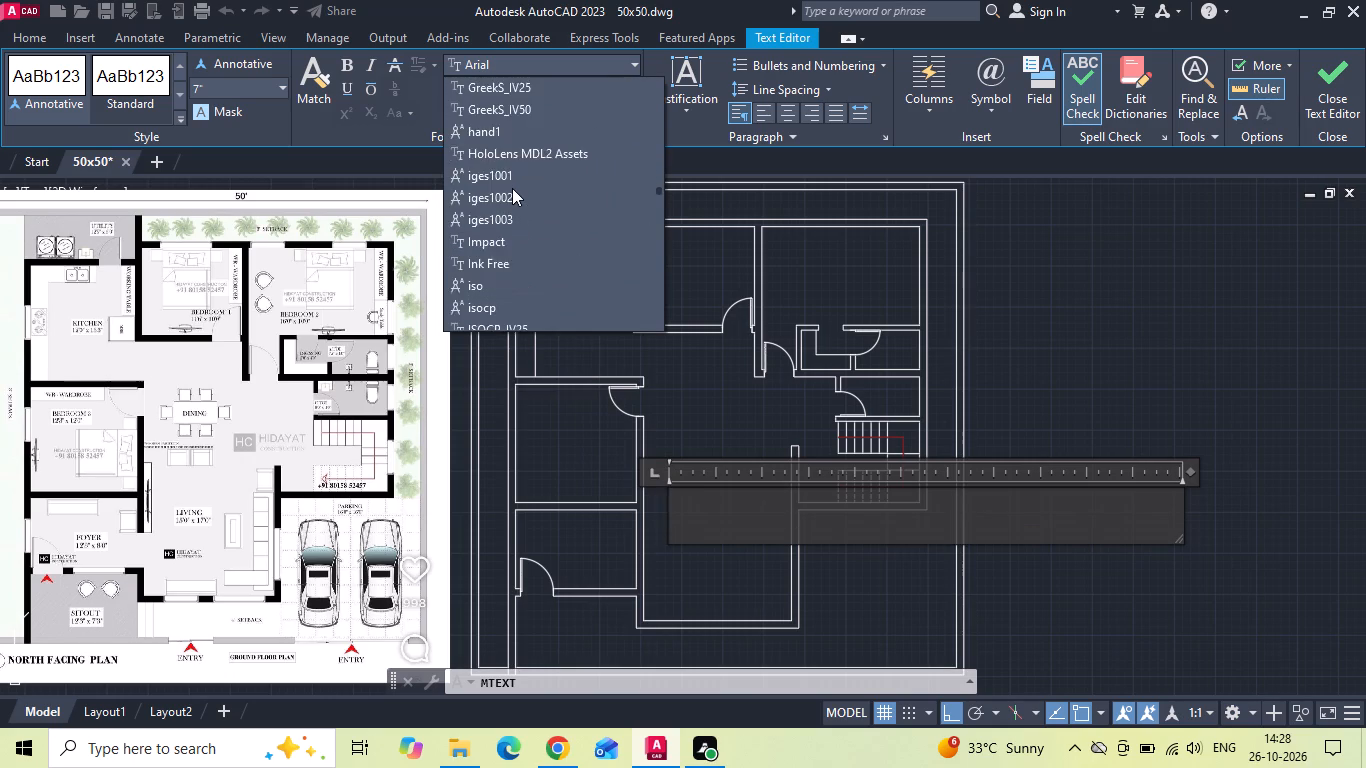
scroll(512, 188, down, 13)
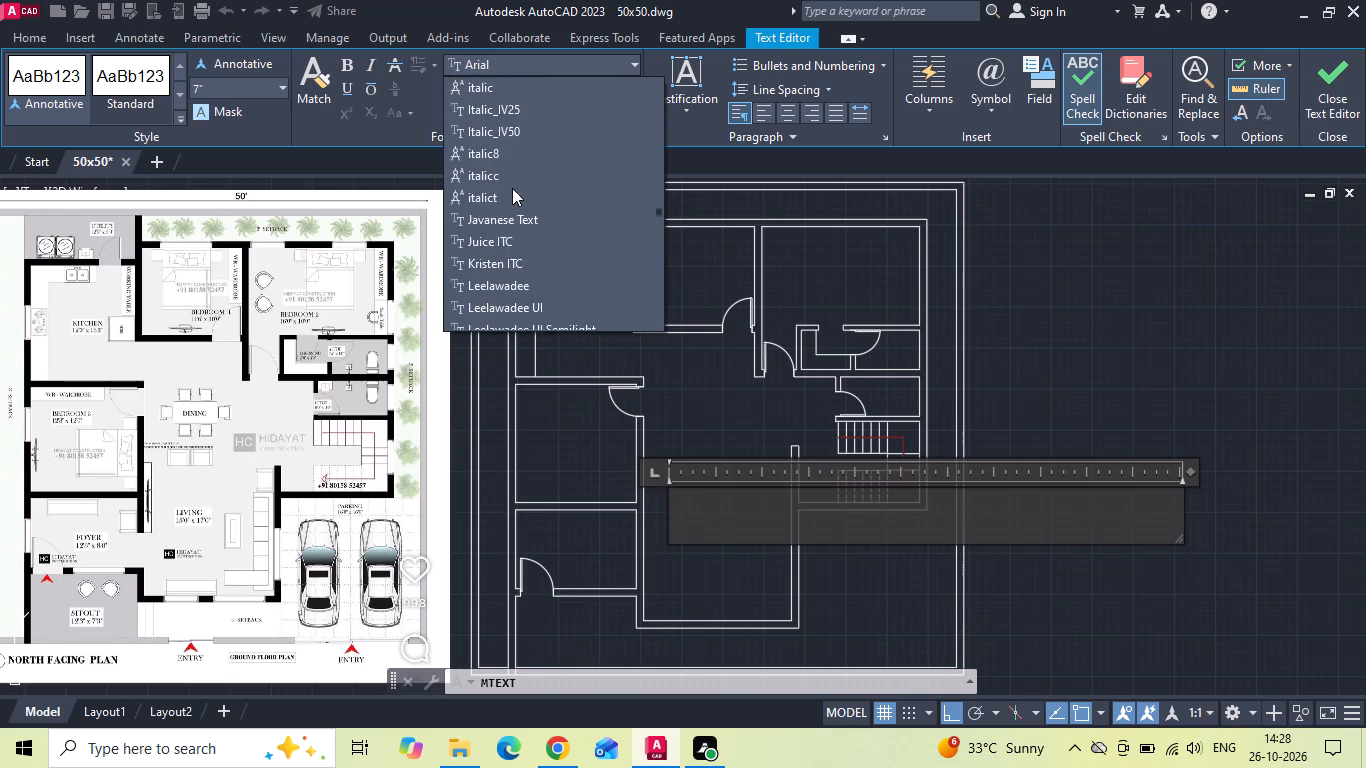
scroll(512, 188, down, 18)
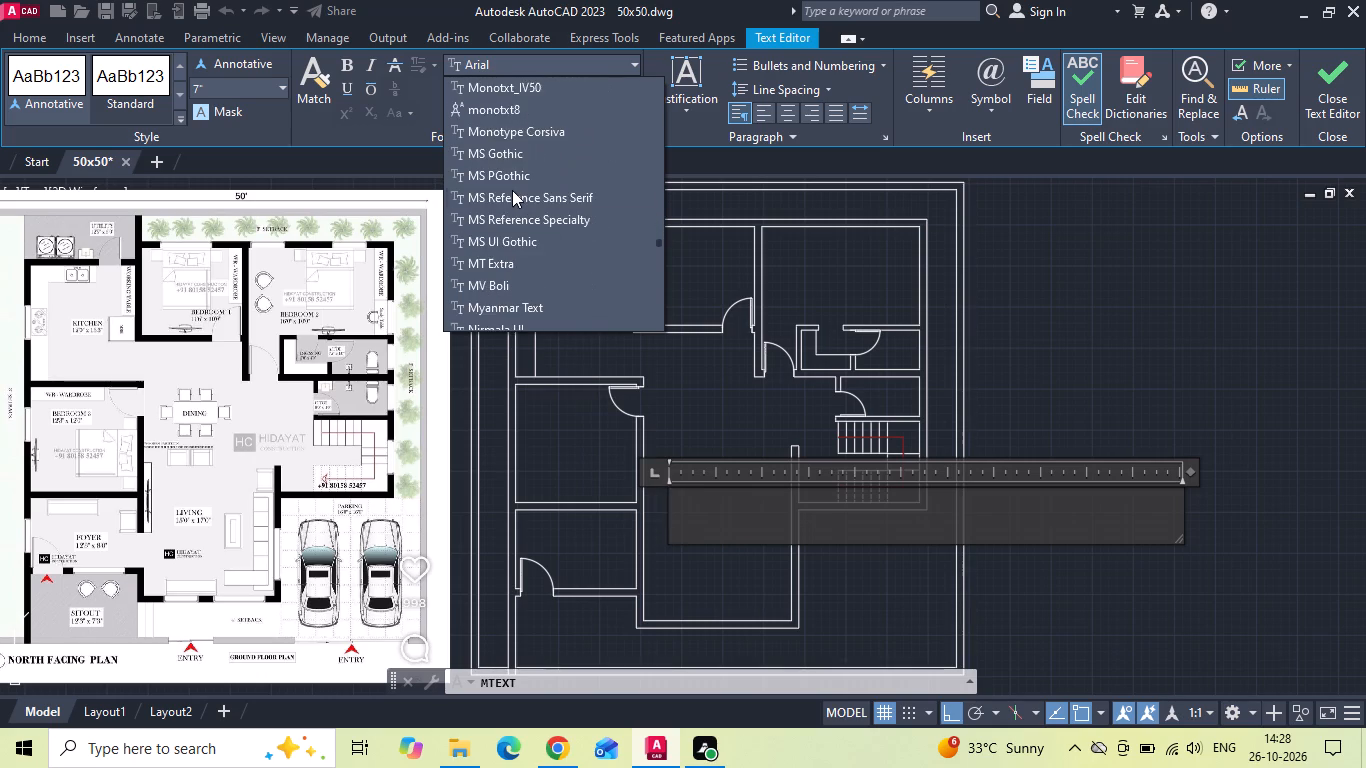
scroll(512, 190, down, 19)
scroll(512, 190, down, 6)
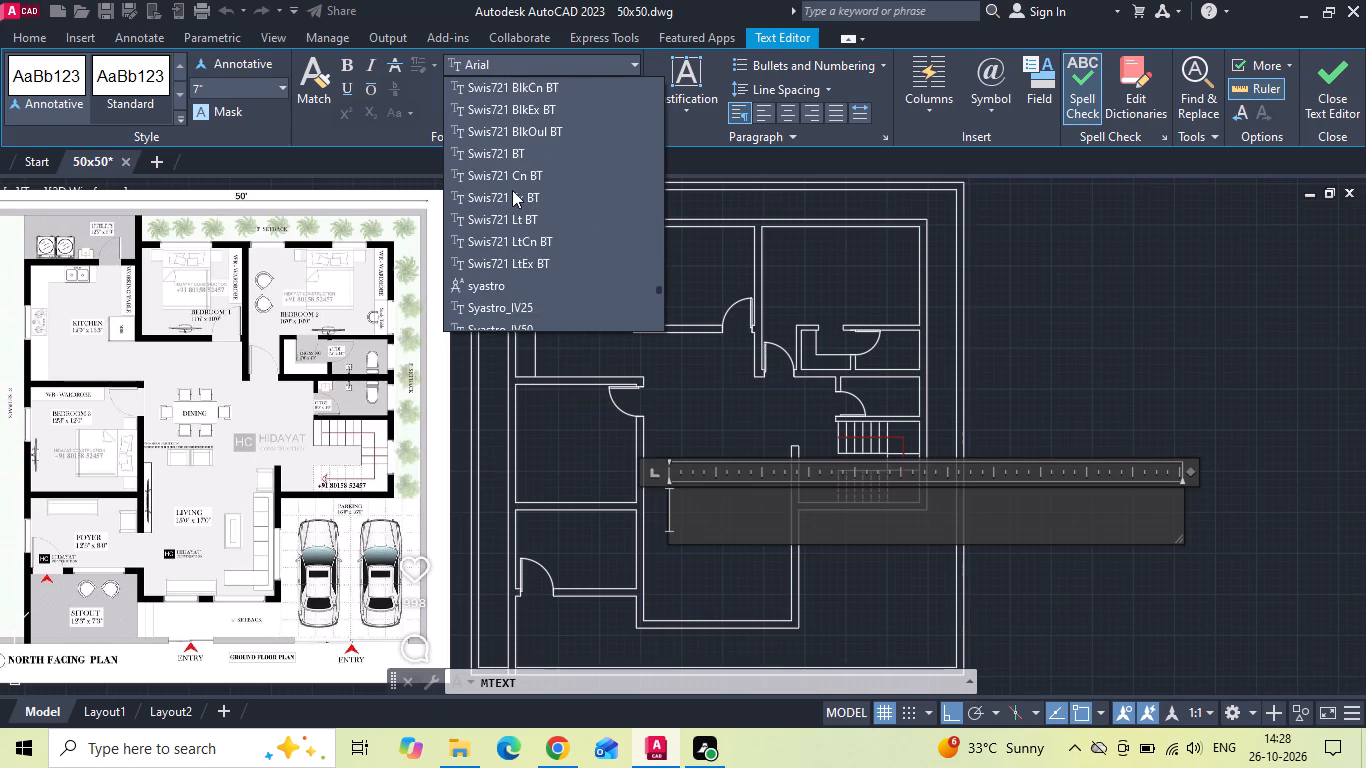
scroll(512, 190, down, 11)
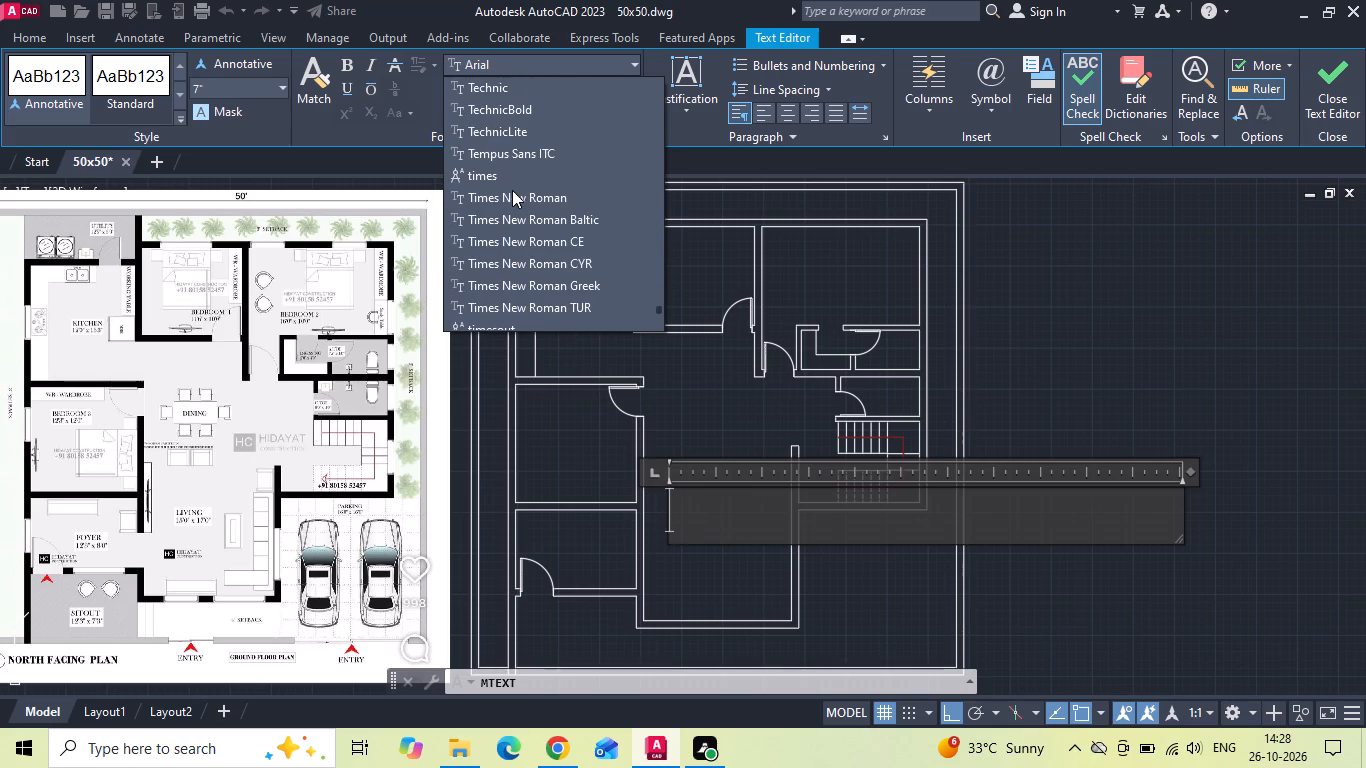
click(512, 201)
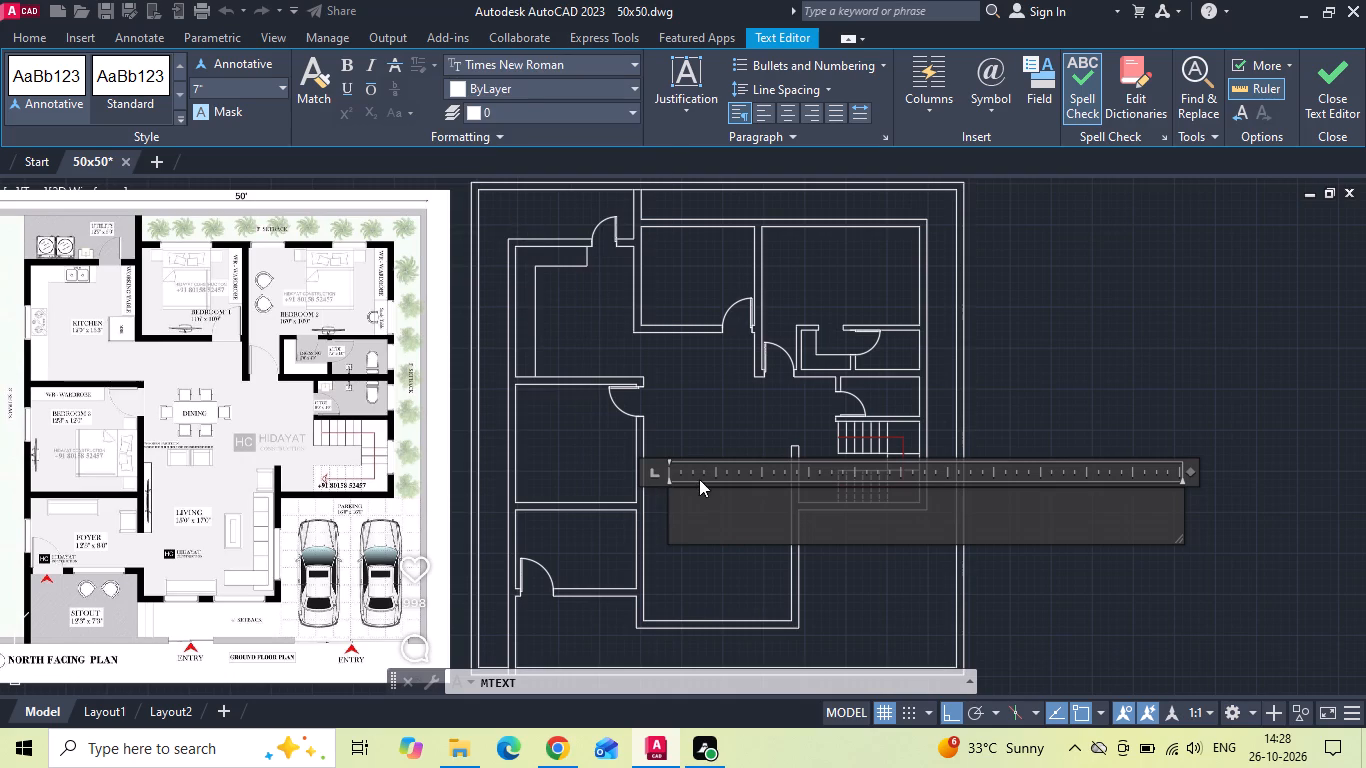
click(700, 526)
Enter the room label LIVING with 15'0"X17'0" on the second line and finish the text.
text(livi)
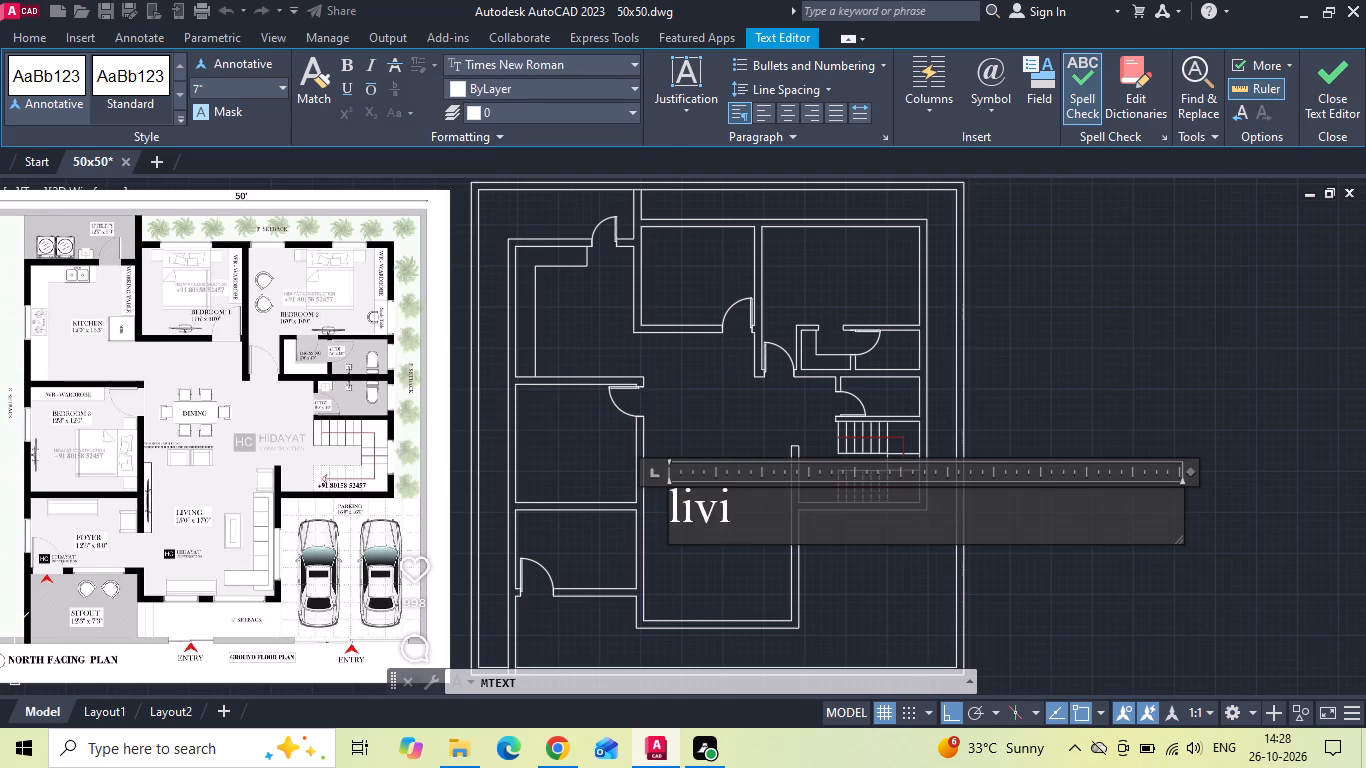
key(BackSpace)
key(BackSpace)
key(BackSpace)
key(BackSpace)
key(BackSpace)
key(BackSpace)
key(BackSpace)
key(BackSpace)
key(BackSpace)
text(LIVING)
key(Return)
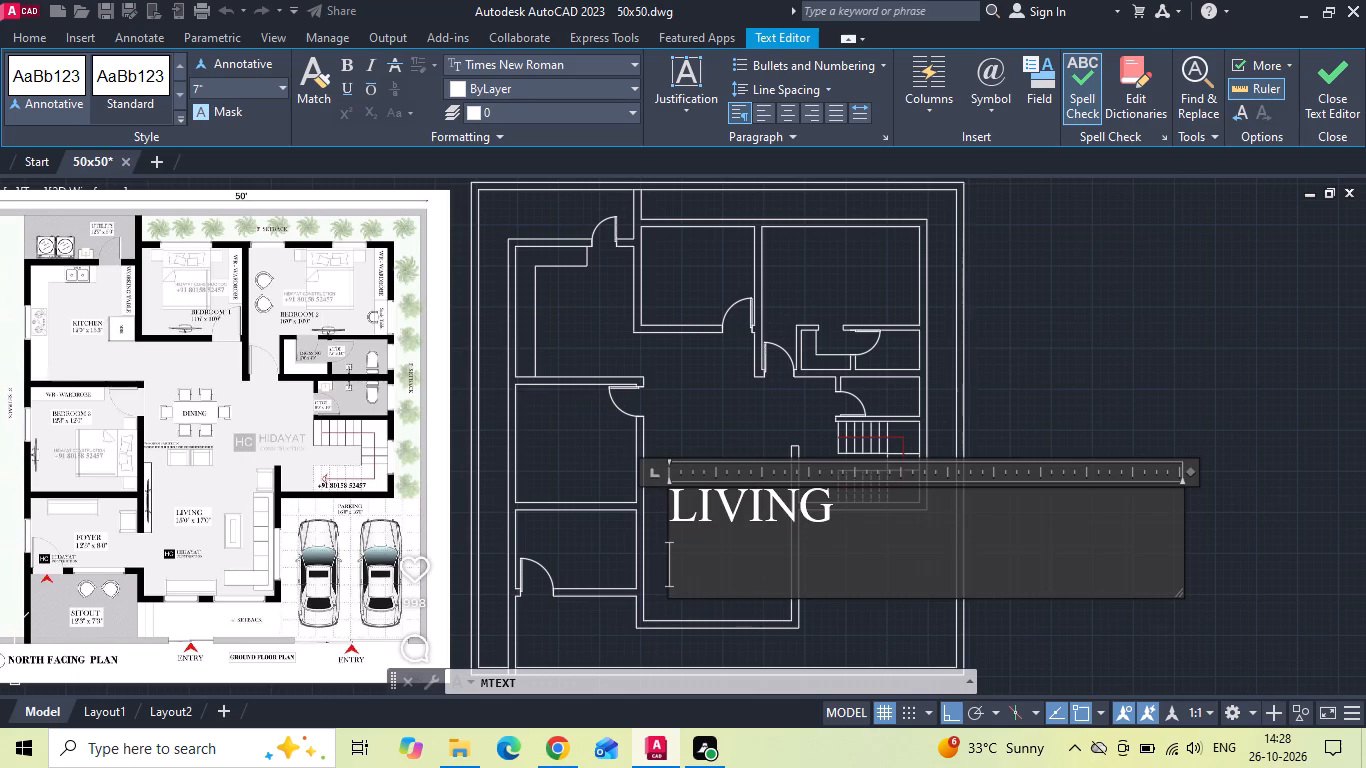
scroll(604, 523, up, 2)
middle_drag(604, 523, 901, 432)
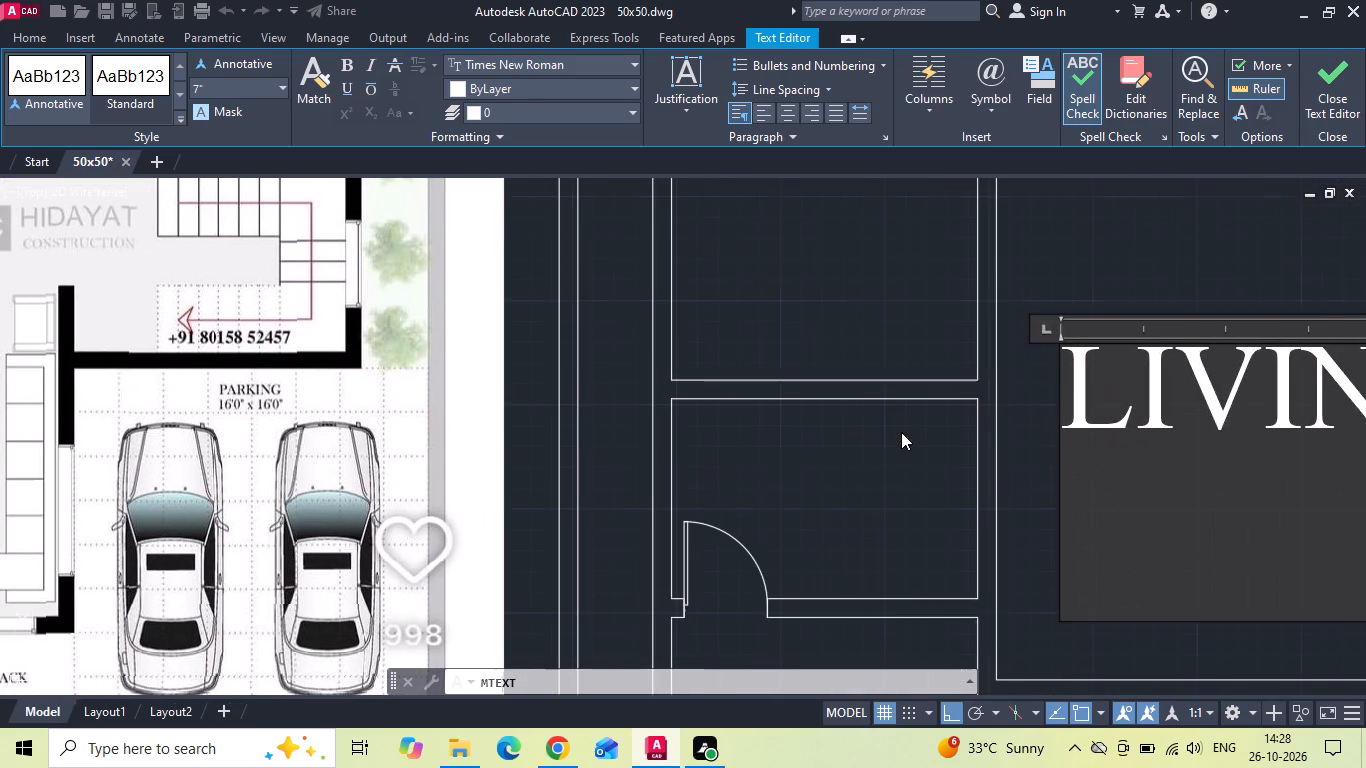
middle_drag(780, 456, 1030, 452)
text(15'0")
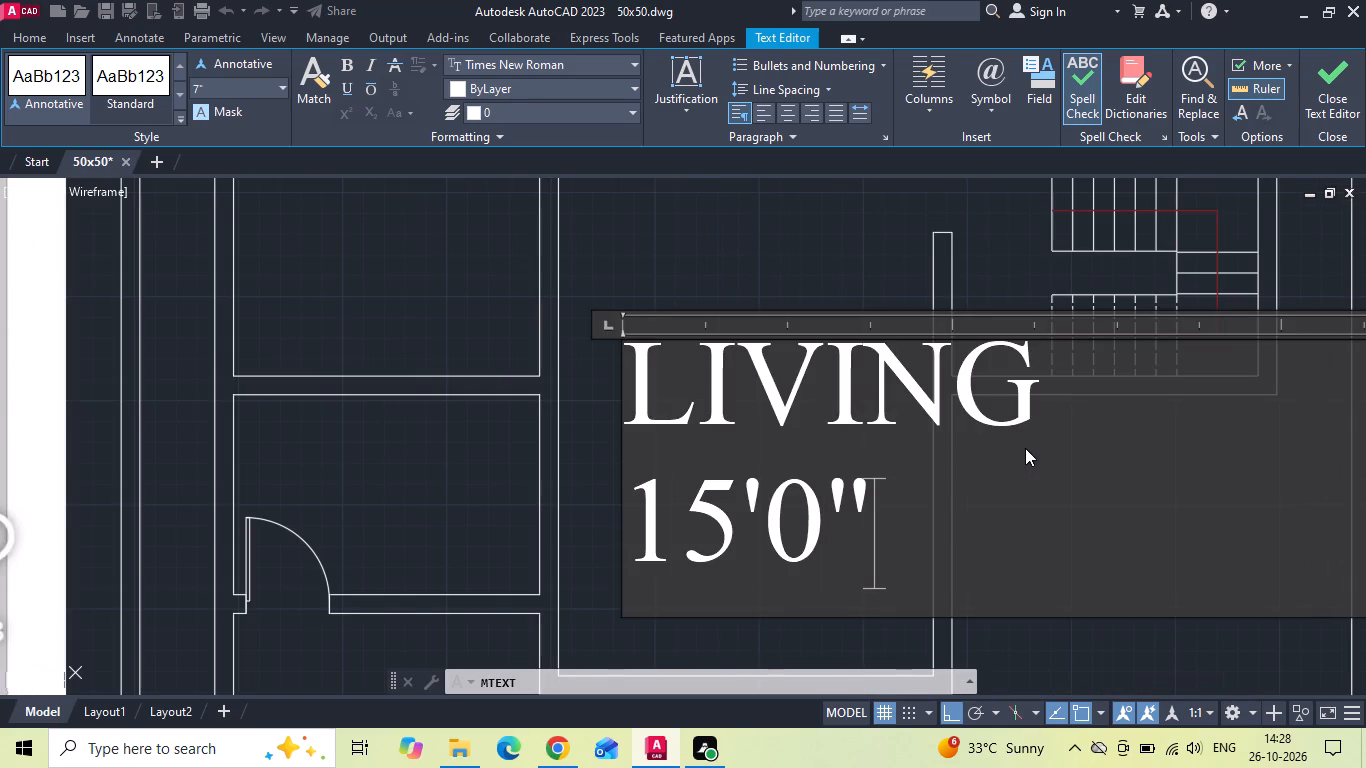
text(X17')
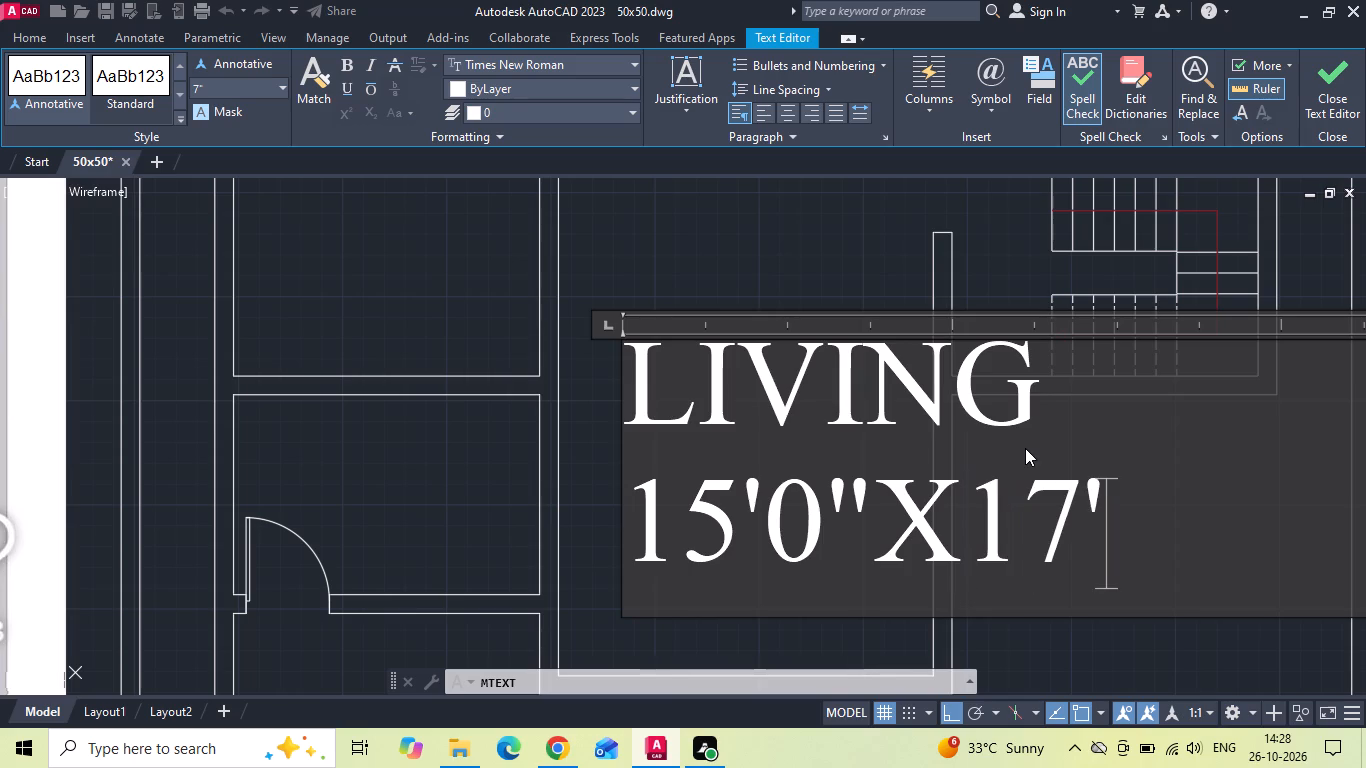
text(0")
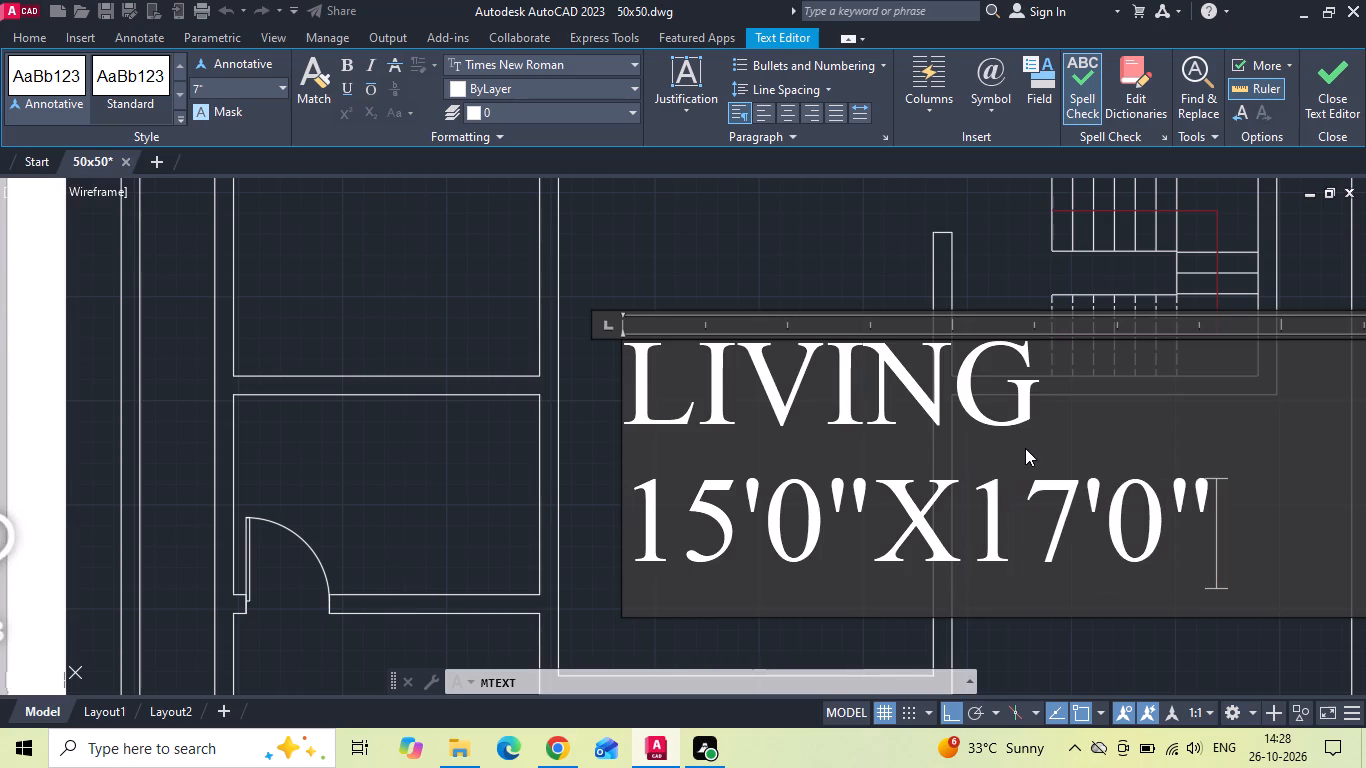
click(866, 284)
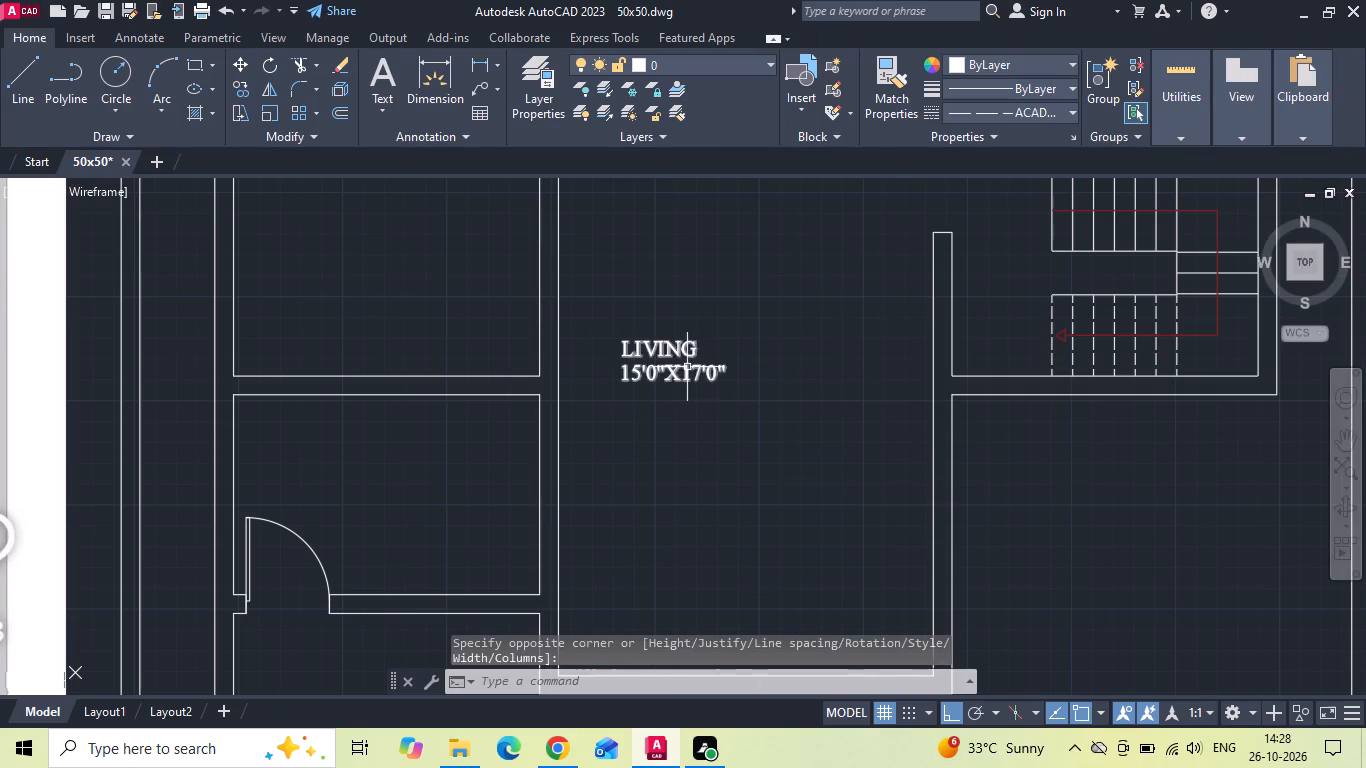
Move the LIVING label across and then down to sit near the middle of the living room.
click(687, 367)
right_click(687, 367)
click(728, 370)
click(726, 480)
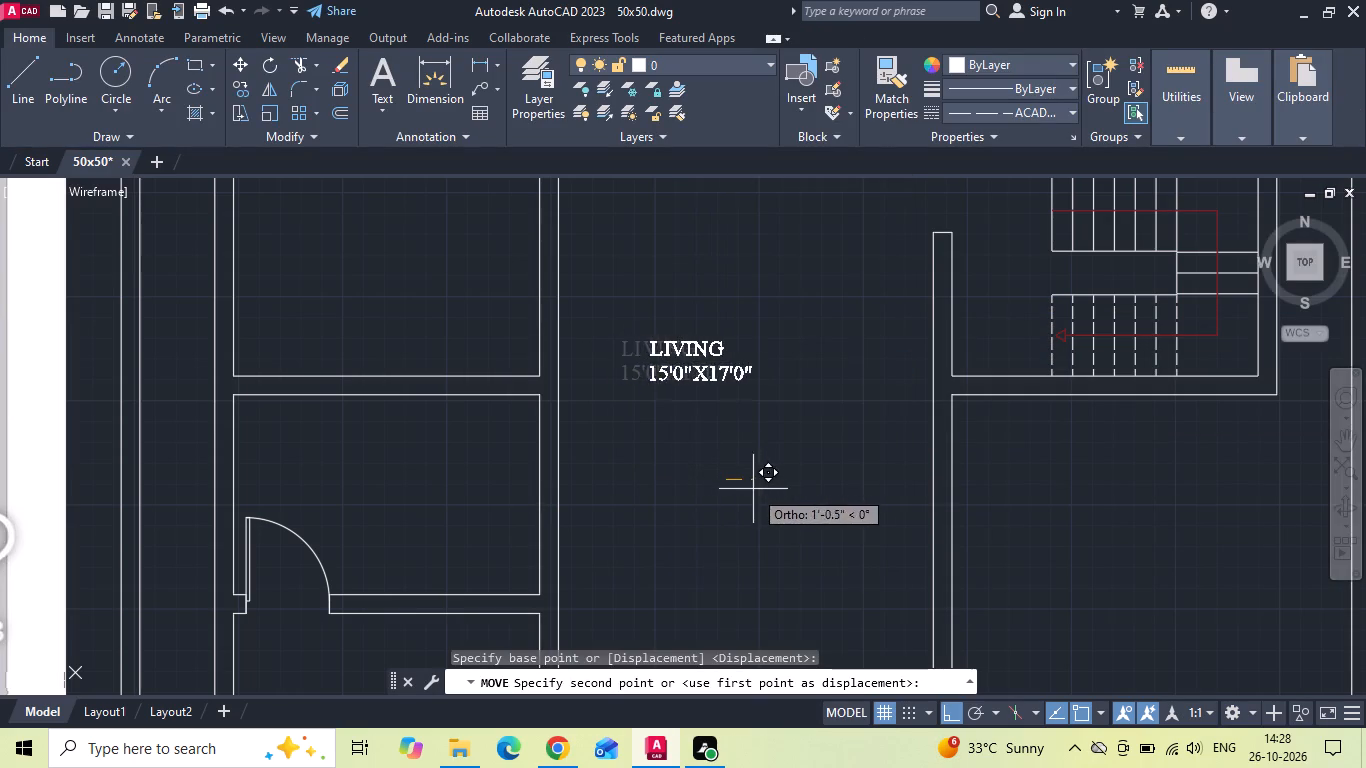
click(813, 496)
drag(782, 445, 753, 389)
click(727, 314)
right_click(726, 312)
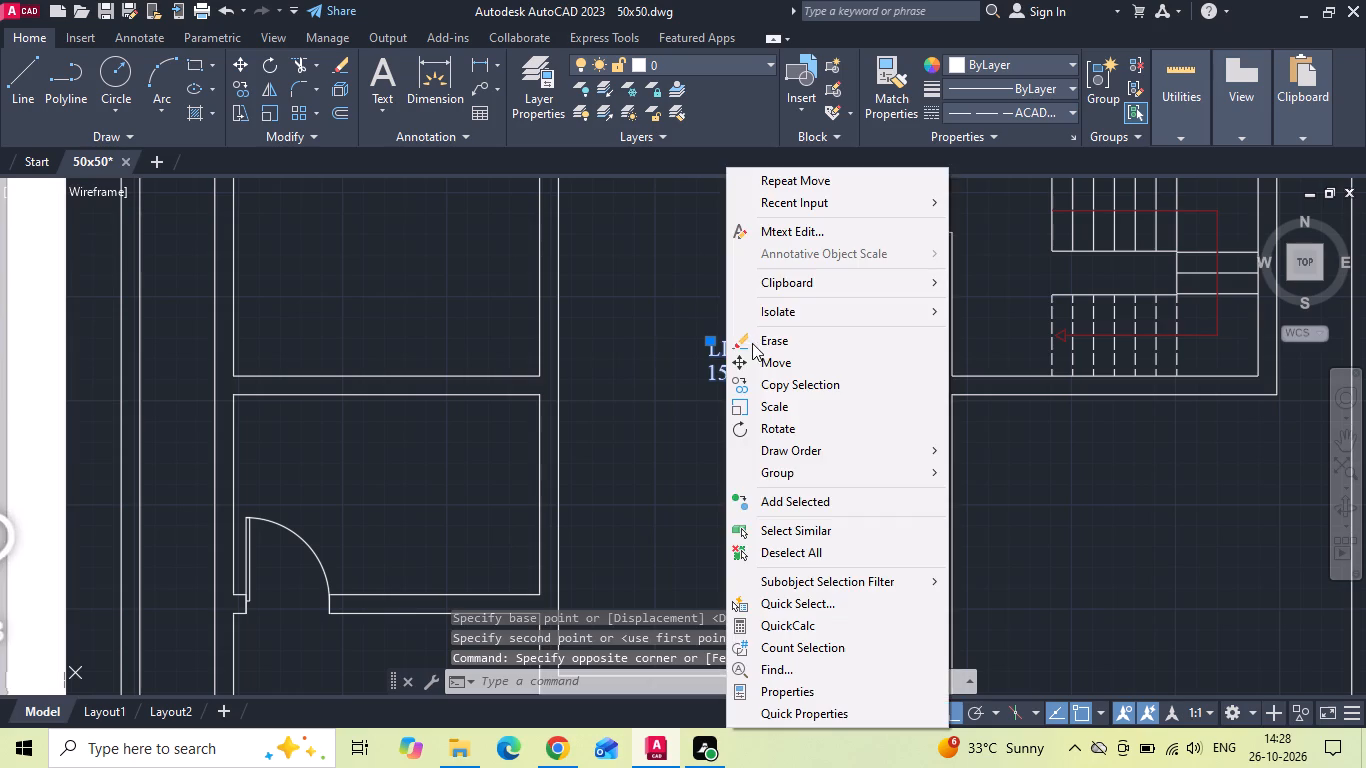
click(756, 357)
drag(745, 419, 744, 436)
click(741, 449)
Measure the width of the foyer's entrance door opening on the reference plan.
scroll(725, 374, down, 3)
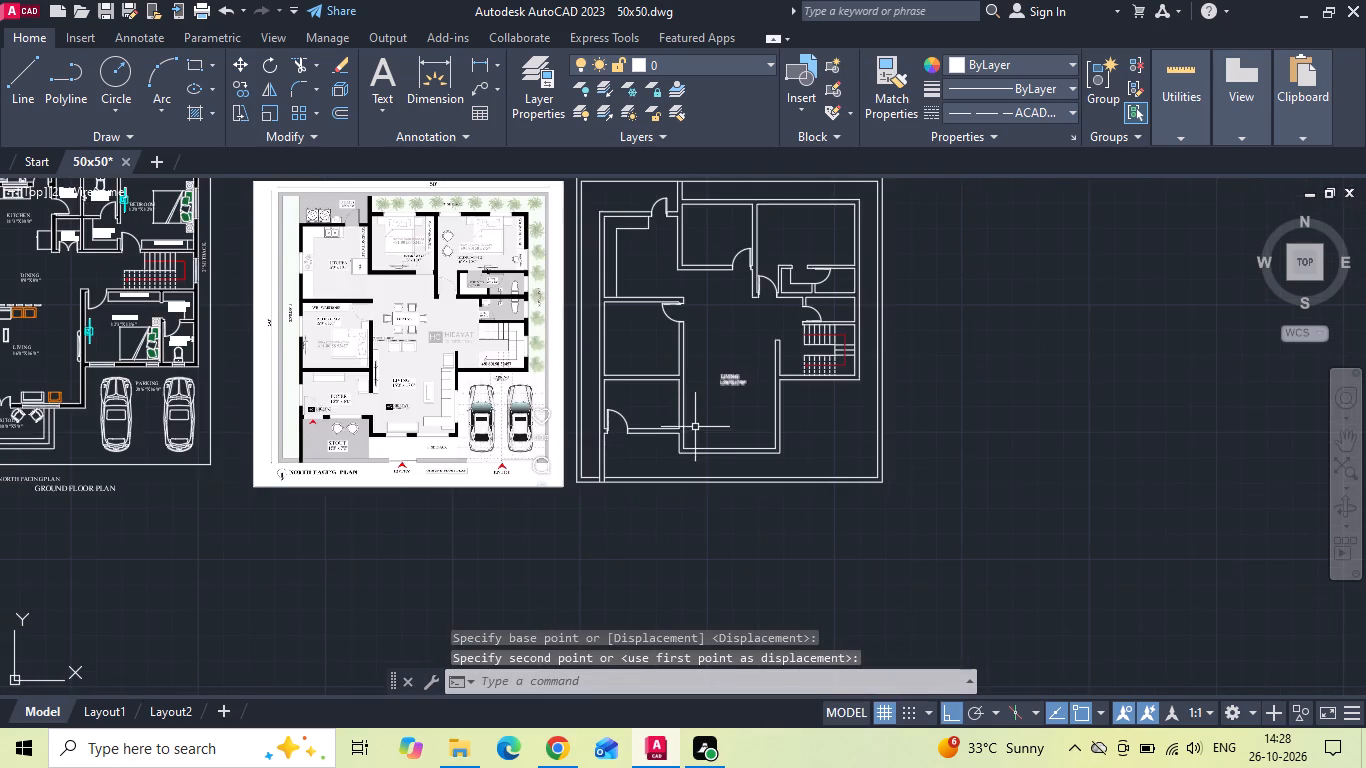
scroll(694, 429, up, 1)
middle_drag(699, 435, 729, 444)
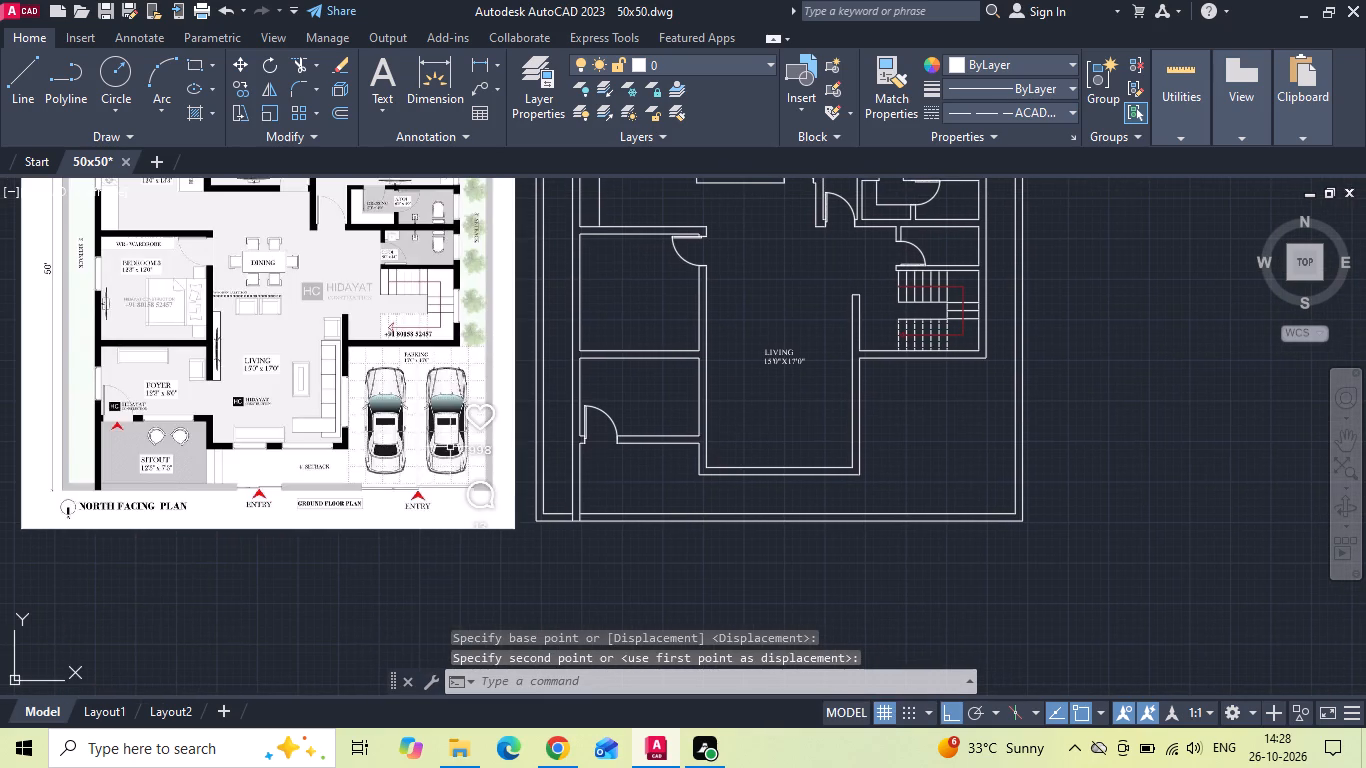
scroll(211, 385, up, 2)
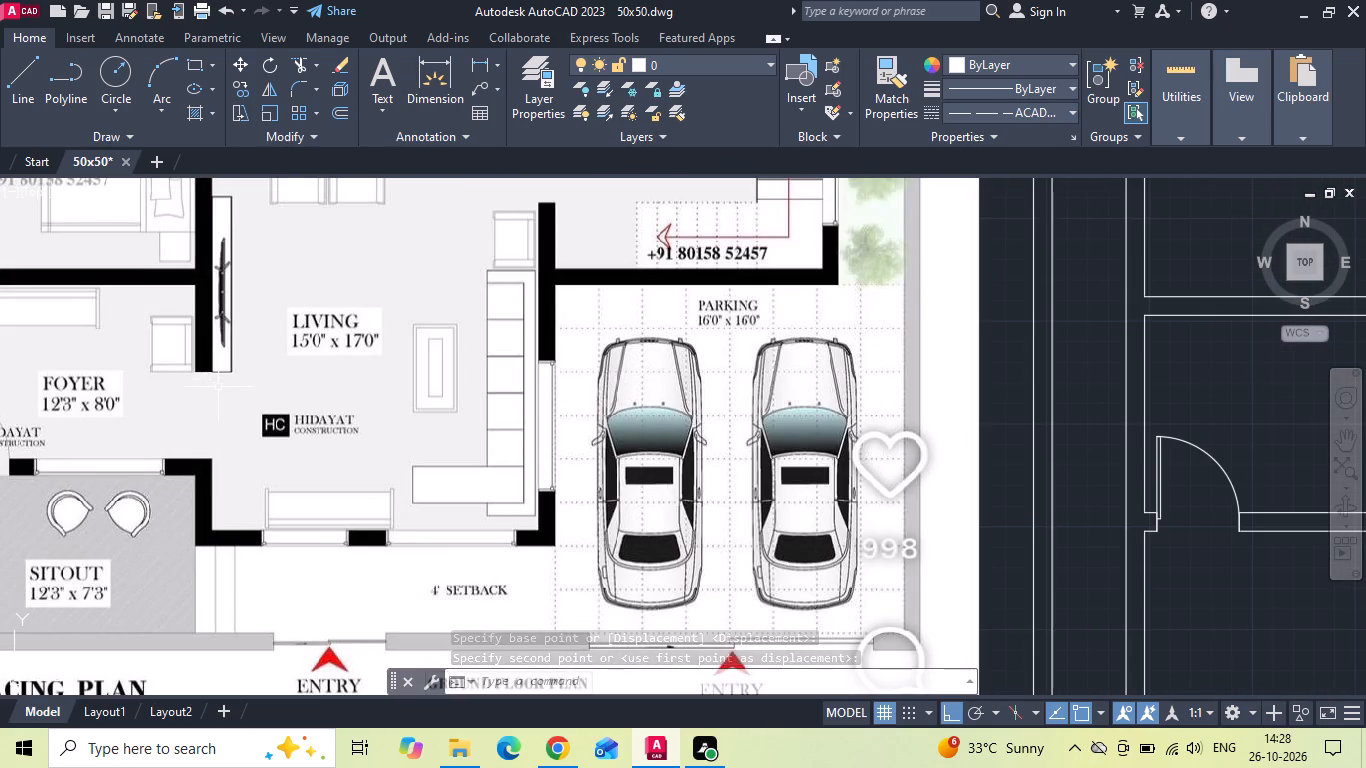
scroll(355, 390, down, 1)
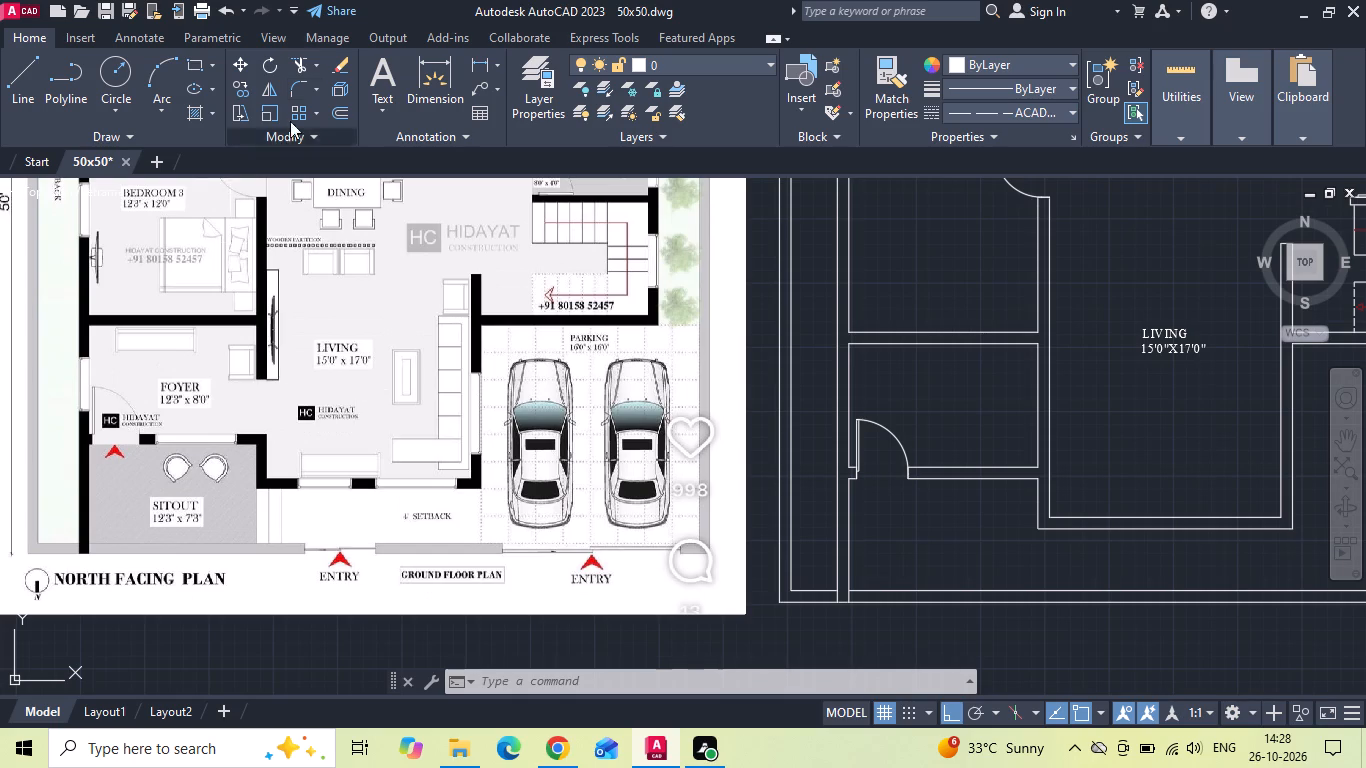
click(475, 56)
scroll(47, 455, up, 2)
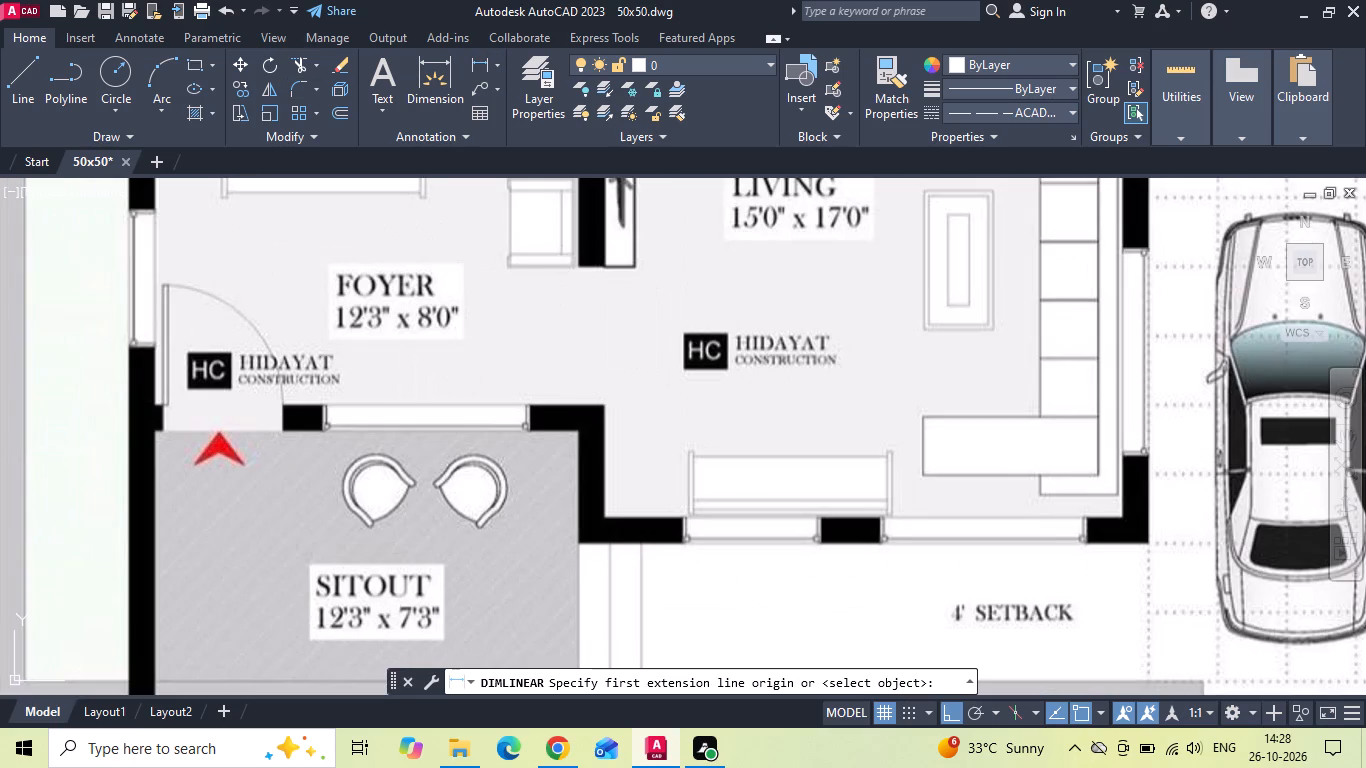
click(163, 430)
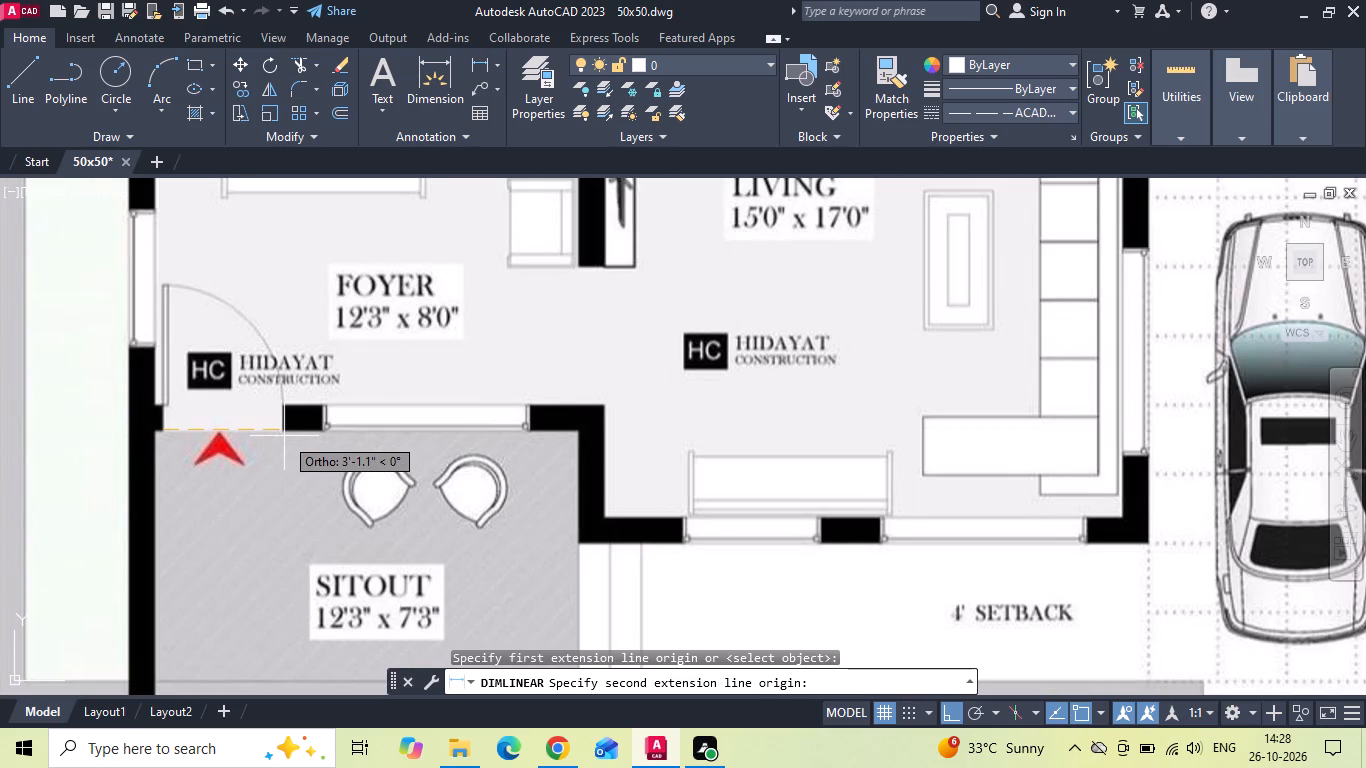
key(Escape)
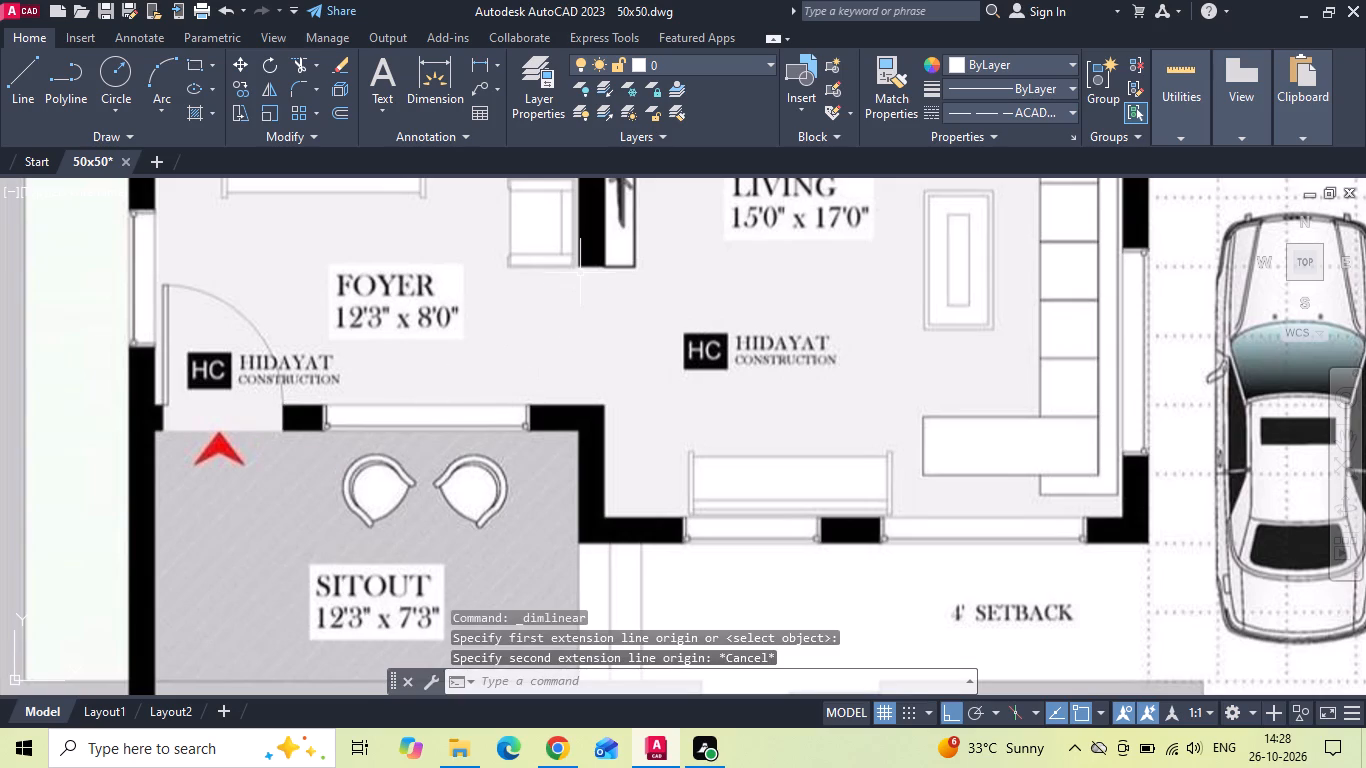
Measure the opening between the foyer and the living room on the reference plan.
key(space)
click(580, 267)
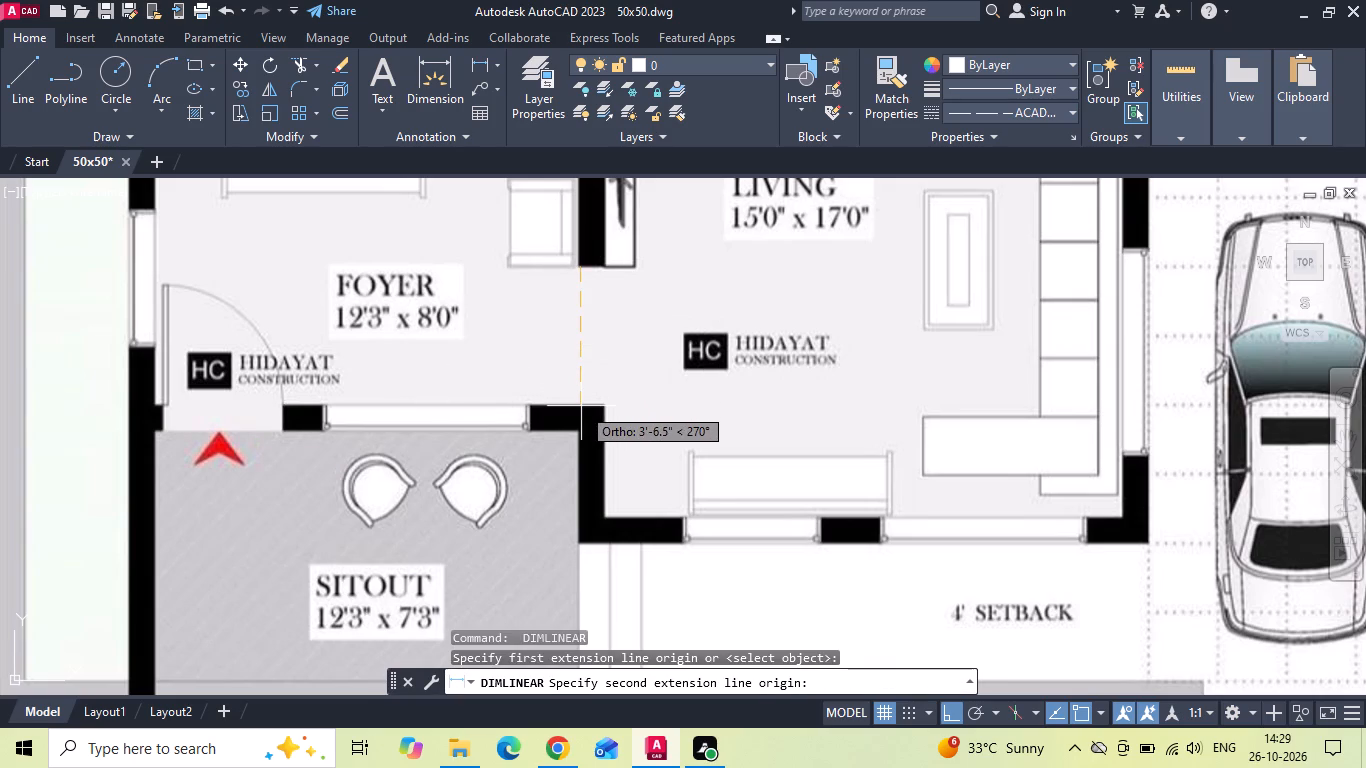
key(Escape)
Extend the inner line of the foyer's lower wall across the partition to the living room's wall face.
scroll(410, 364, down, 3)
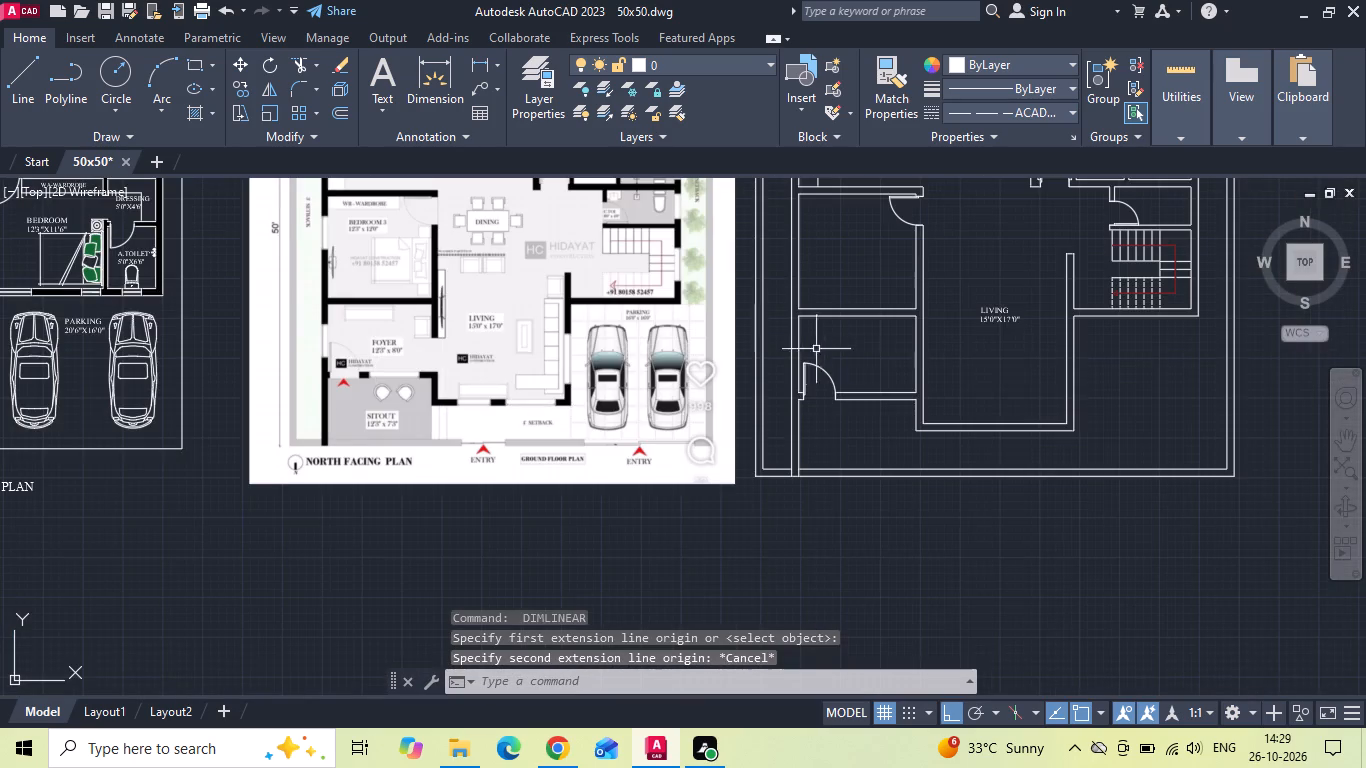
scroll(920, 370, up, 2)
text(EX)
key(space)
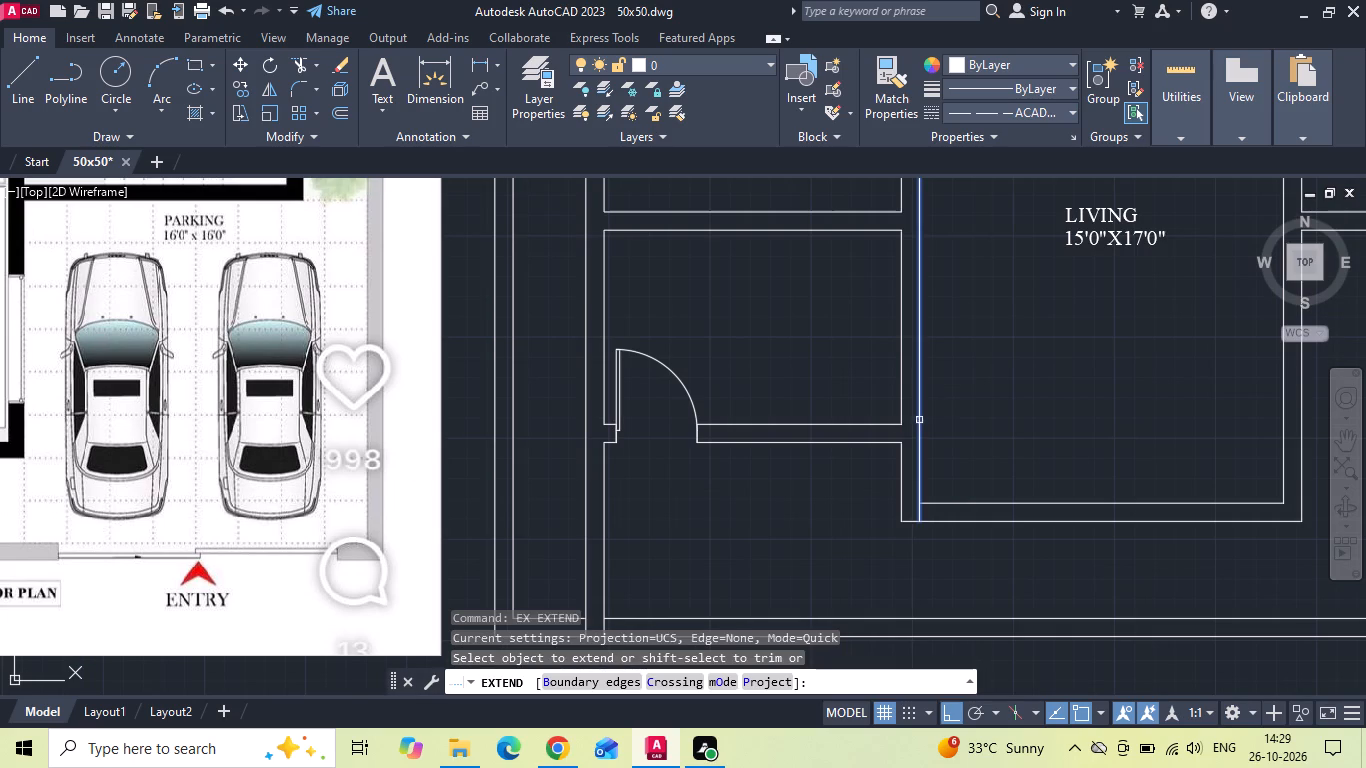
click(891, 425)
key(Escape)
Offset the extended foyer wall line 4' upward into the foyer.
key(o)
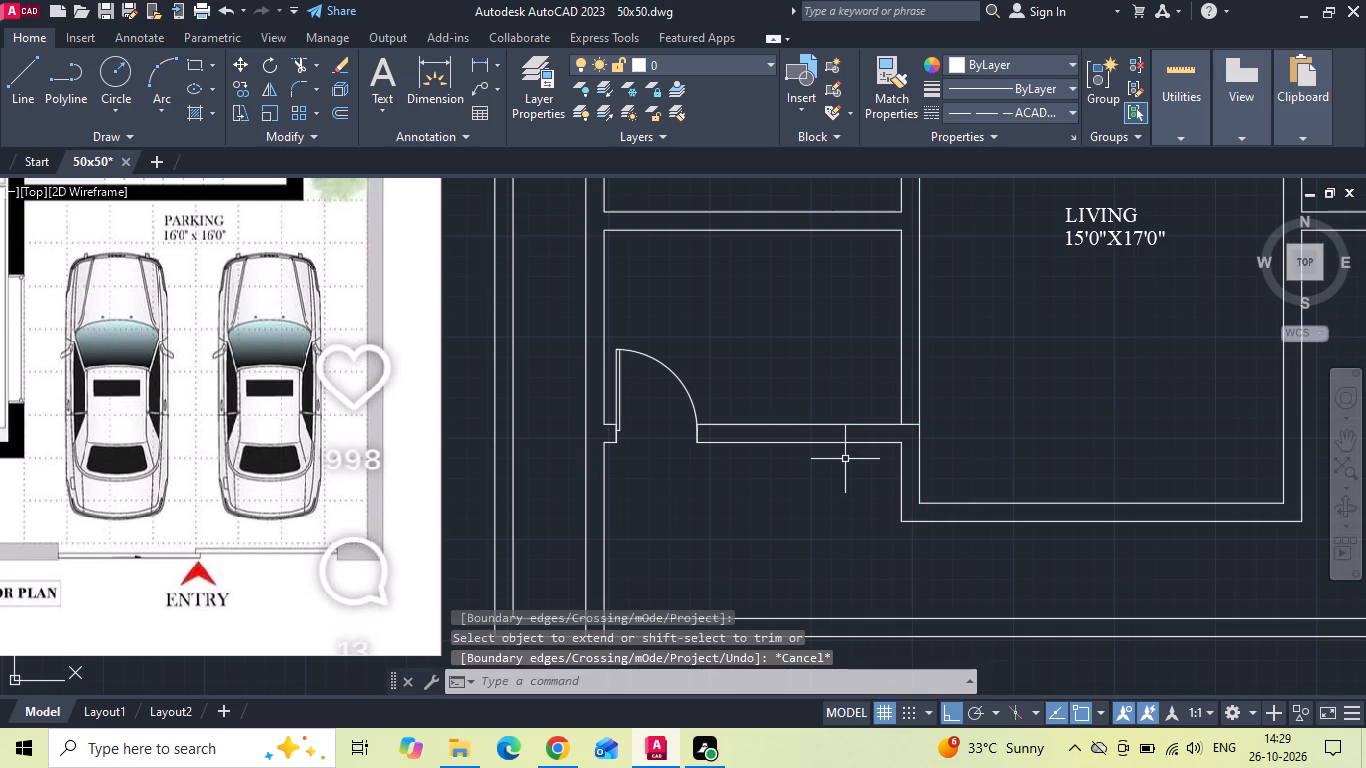
key(space)
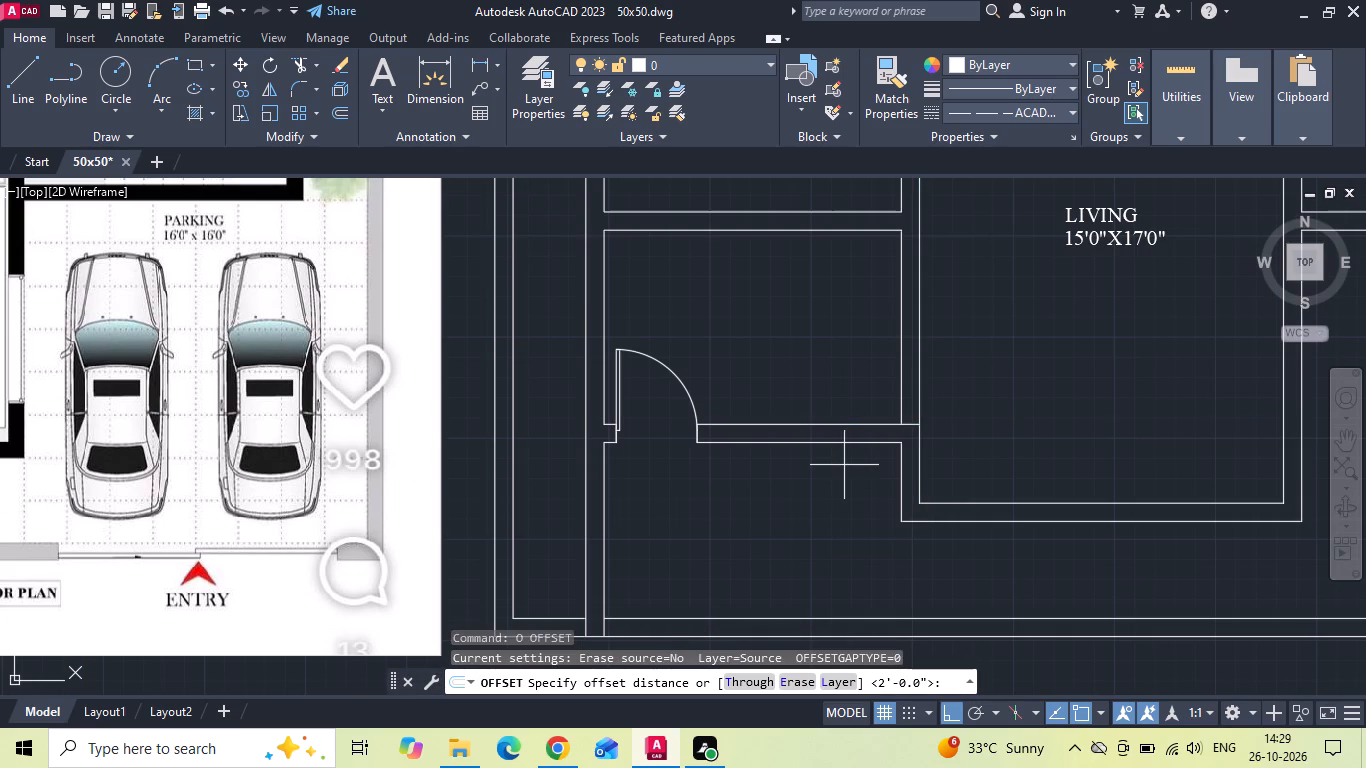
text(4')
key(Return)
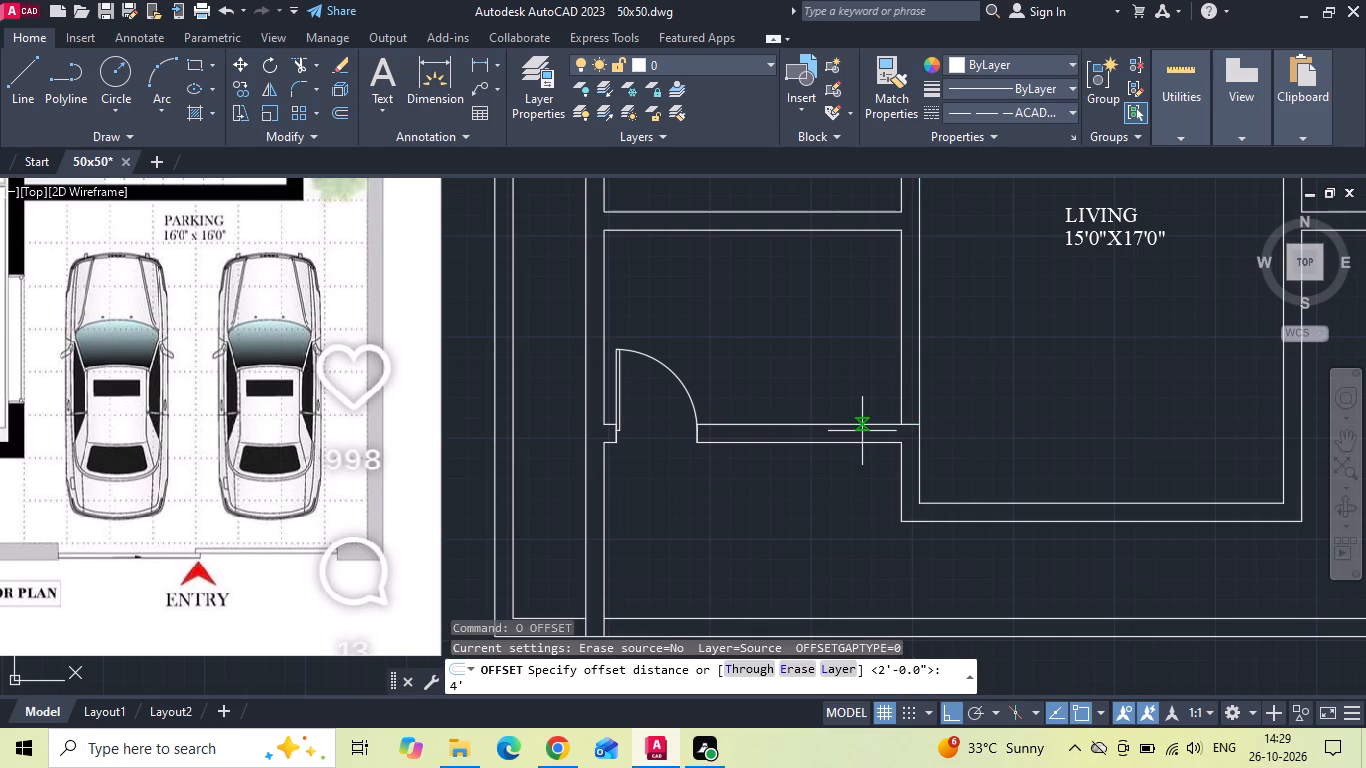
click(861, 426)
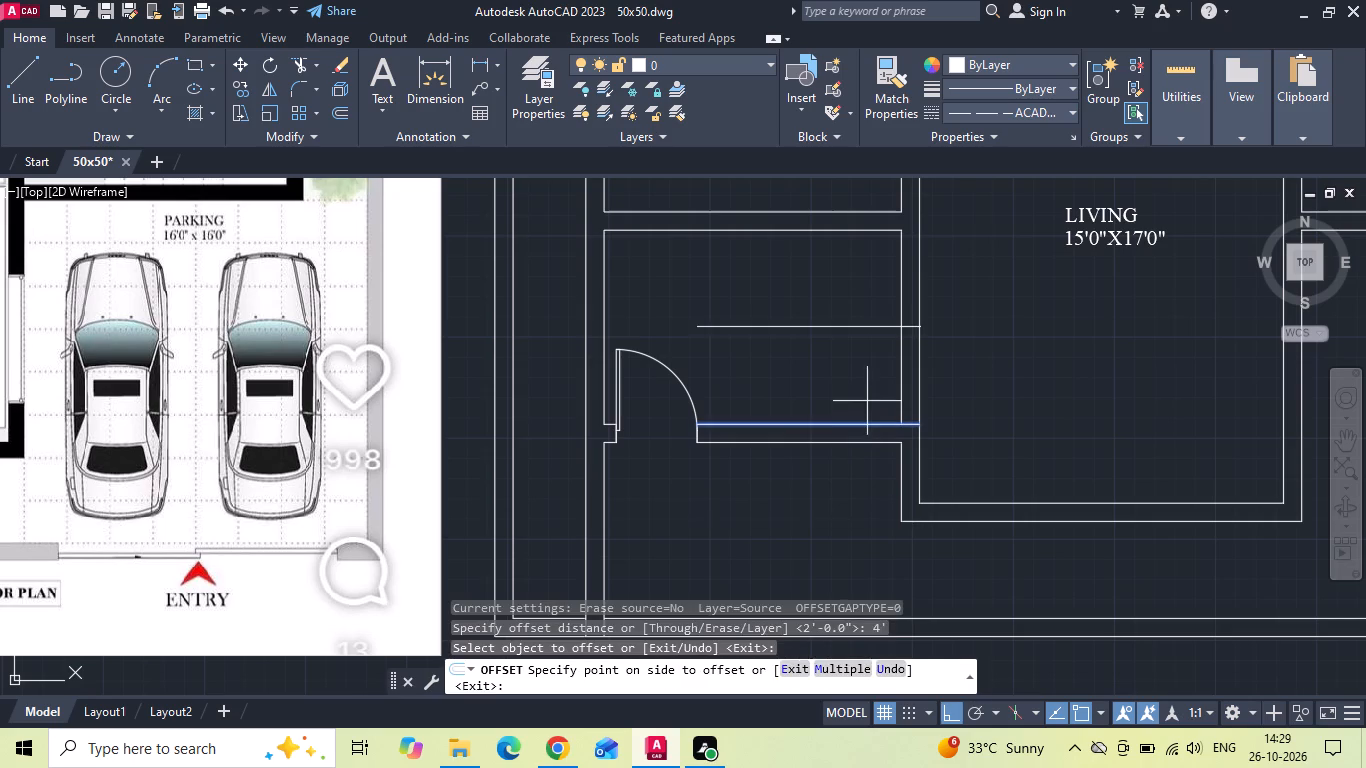
click(867, 401)
scroll(867, 398, down, 2)
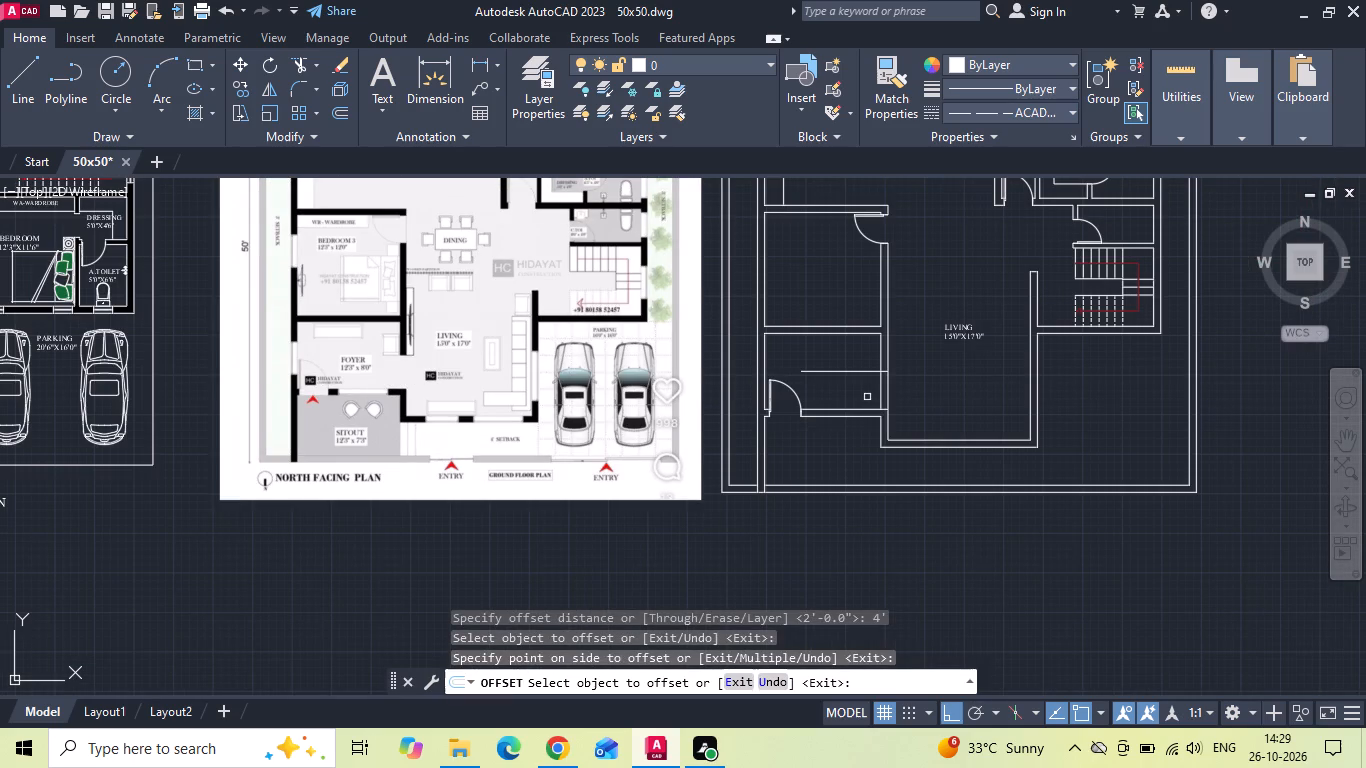
key(Escape)
Trim the foyer-living partition below the offset line to form the opening, and save the drawing.
text(TR)
key(space)
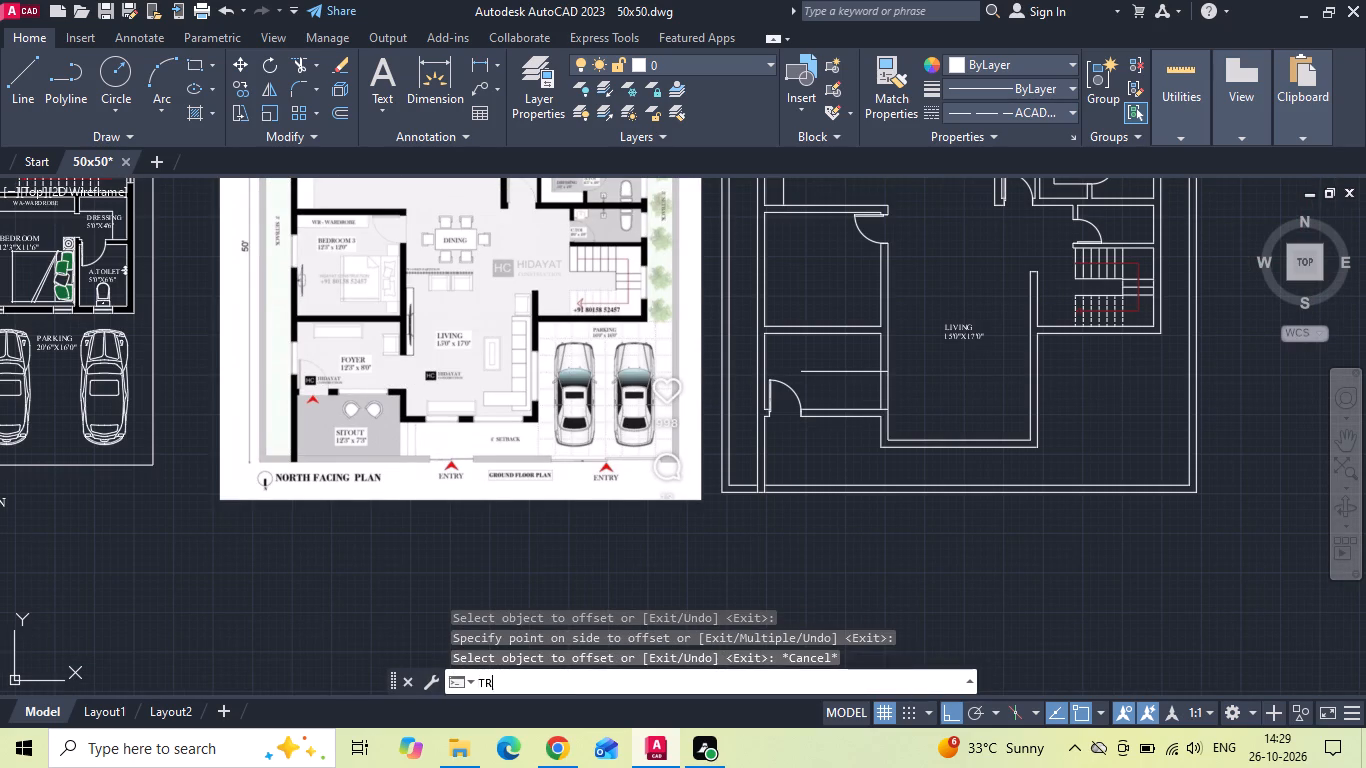
drag(851, 365, 914, 394)
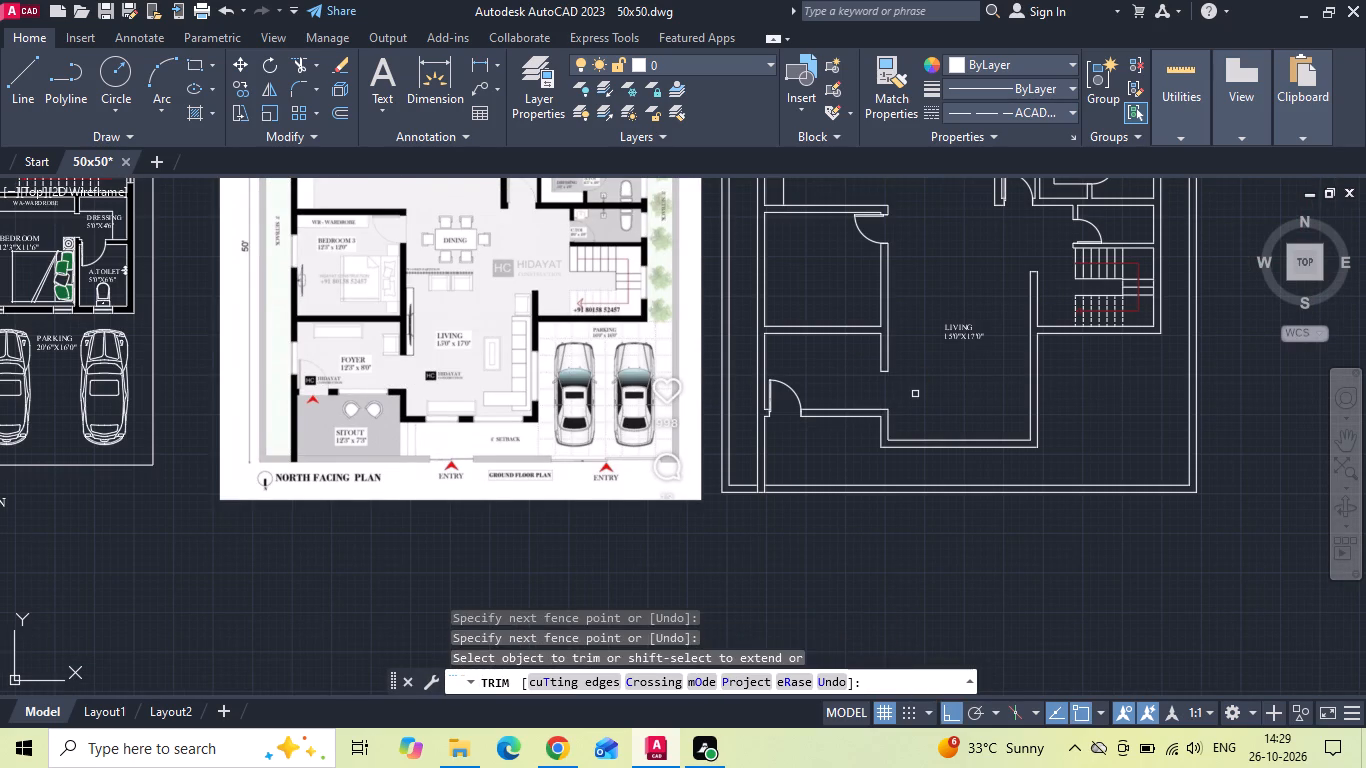
scroll(910, 391, up, 1)
key(Escape)
key(ctrl+s)
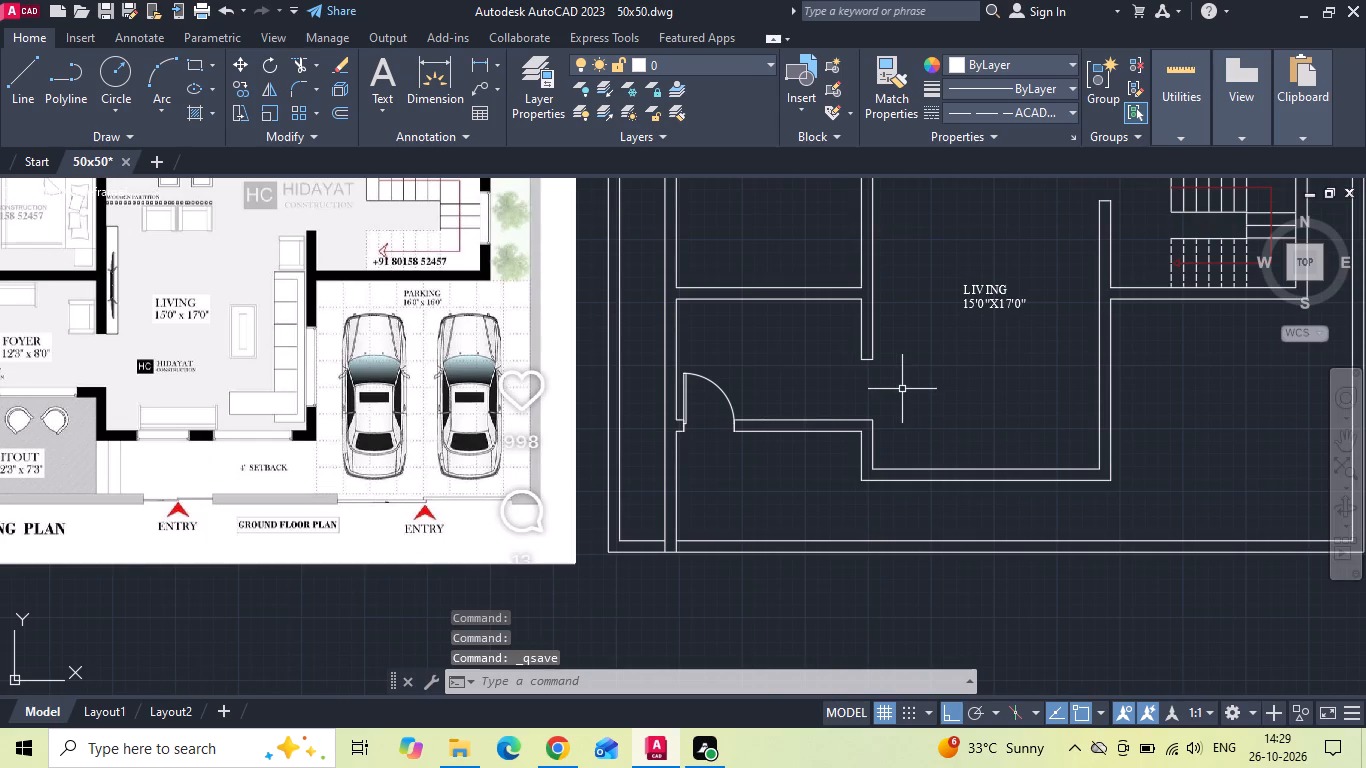
Set the text height of the whole LIVING label to 8".
click(976, 300)
right_click(976, 300)
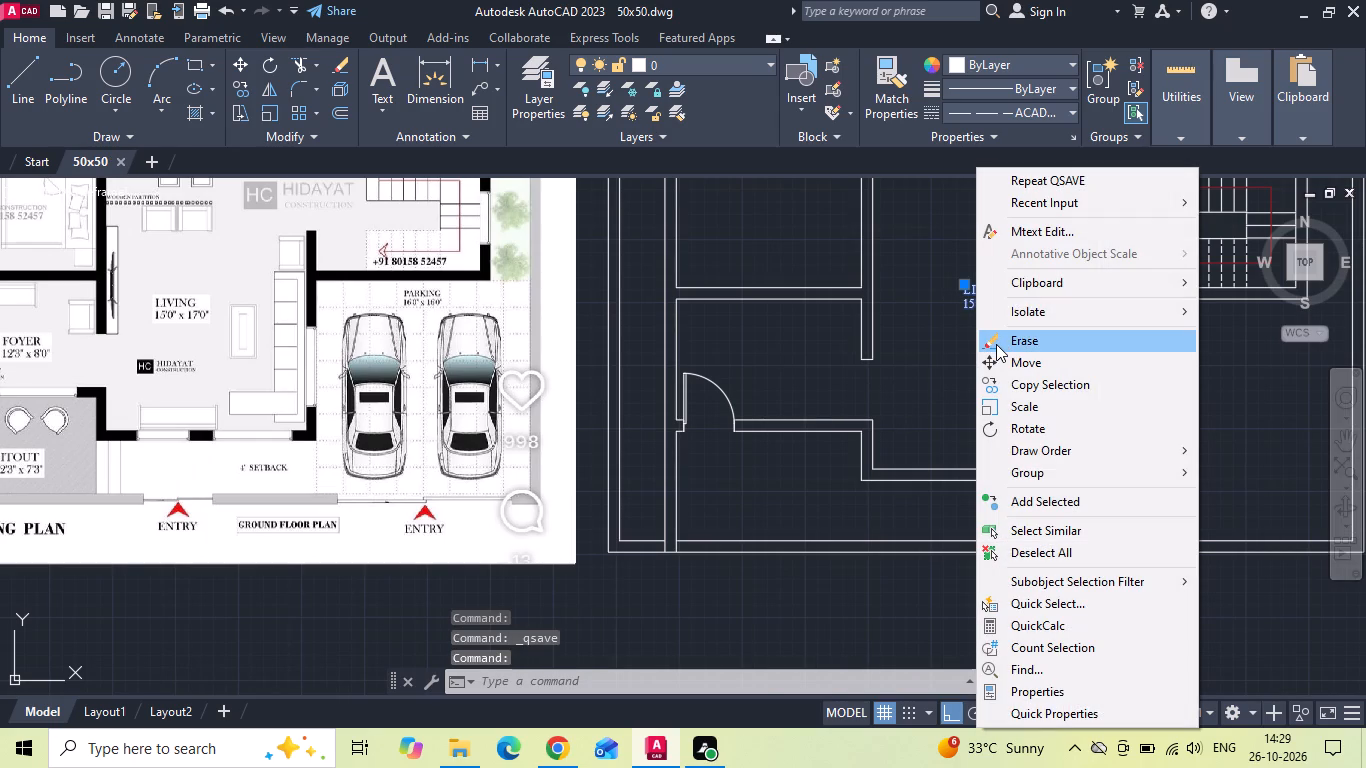
key(Escape)
double_click(976, 296)
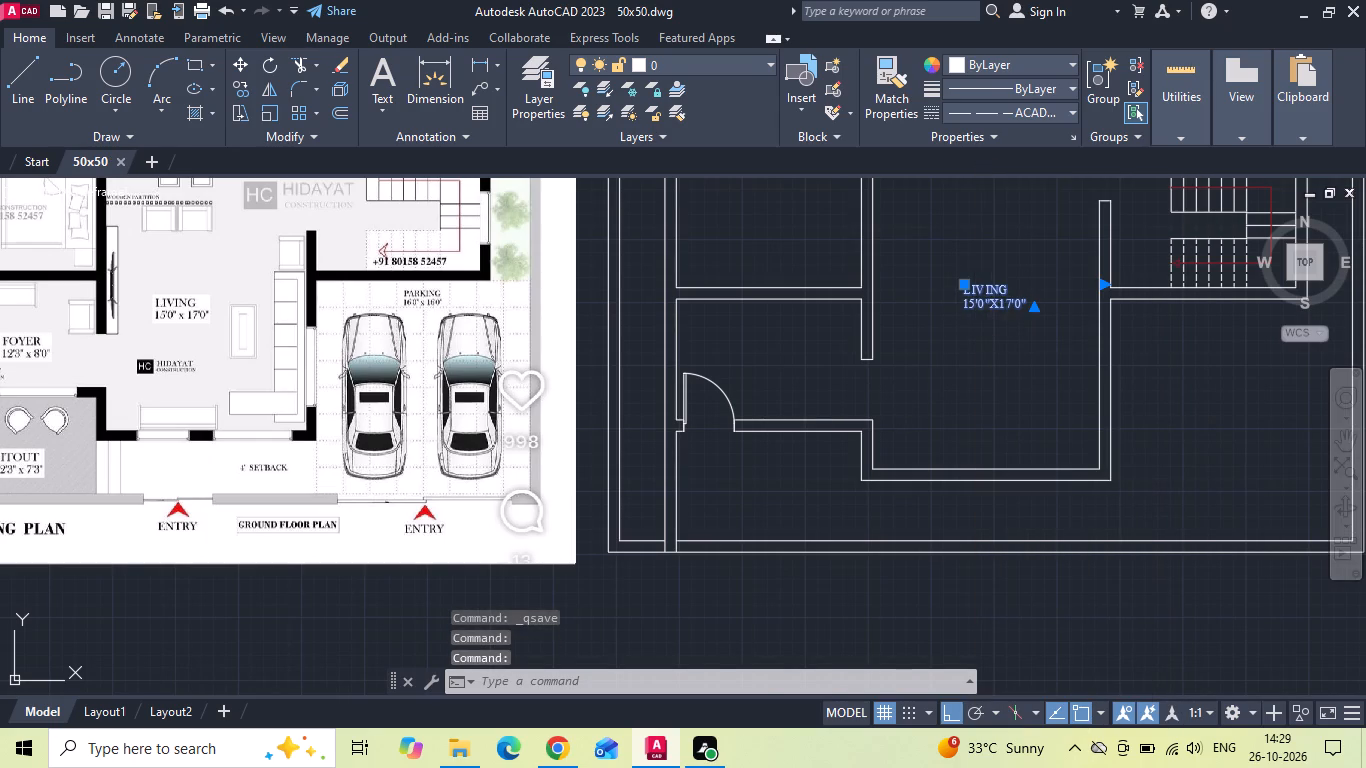
key(ctrl+a)
click(225, 76)
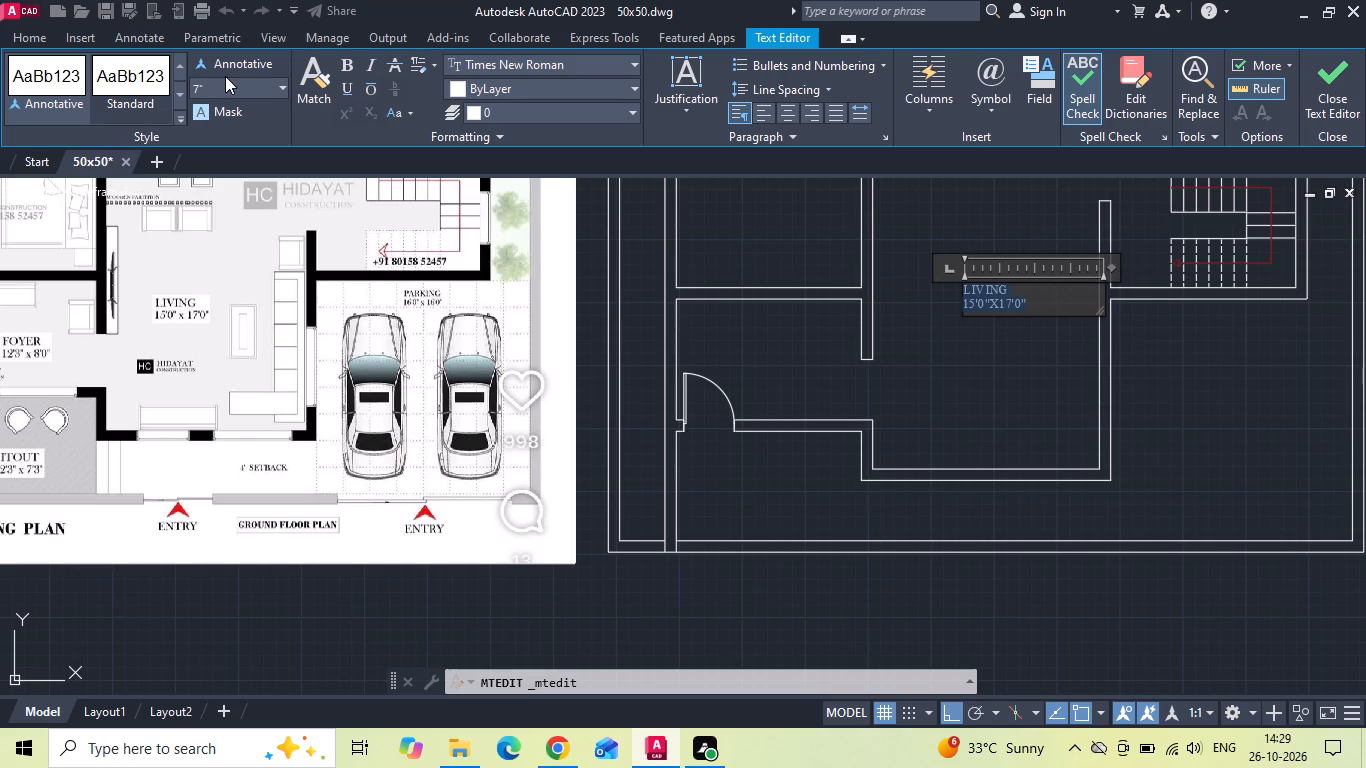
click(229, 81)
key(BackSpace)
text(8")
key(Return)
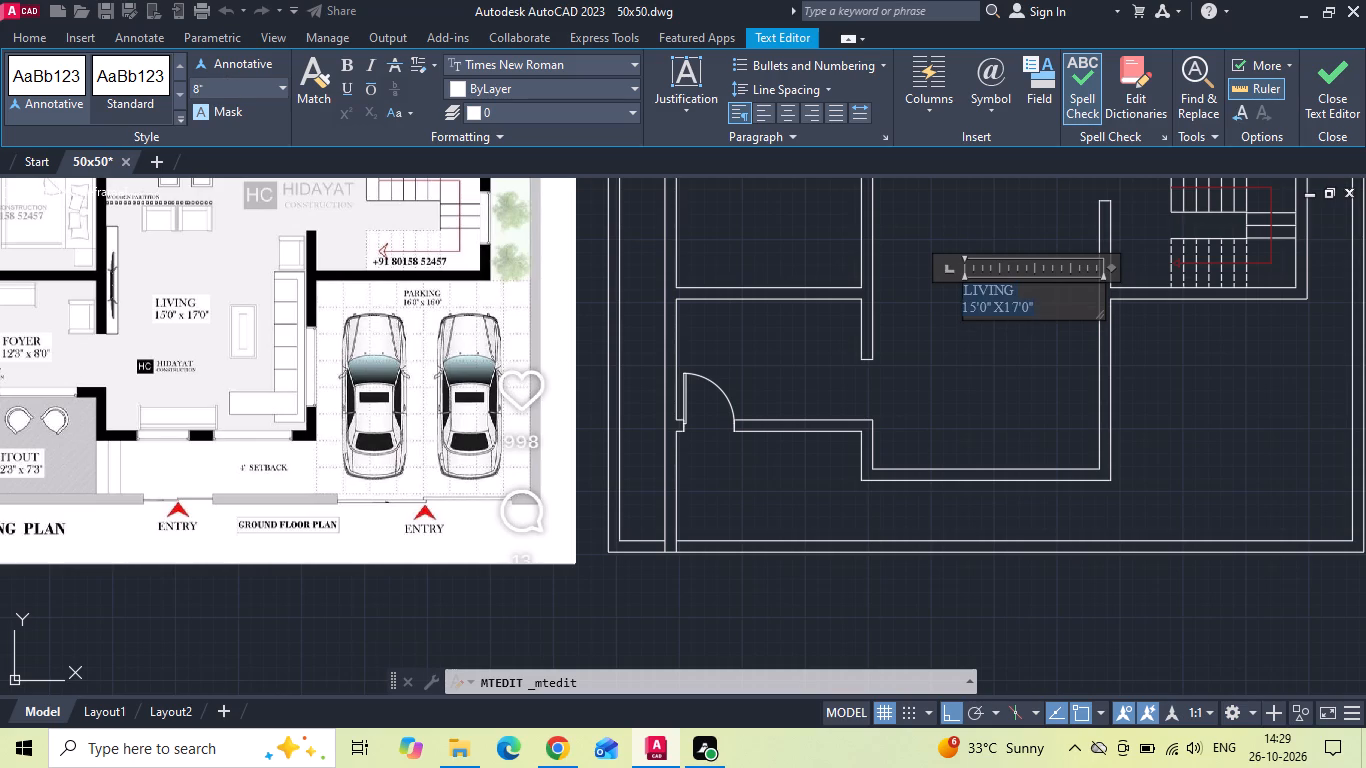
click(902, 391)
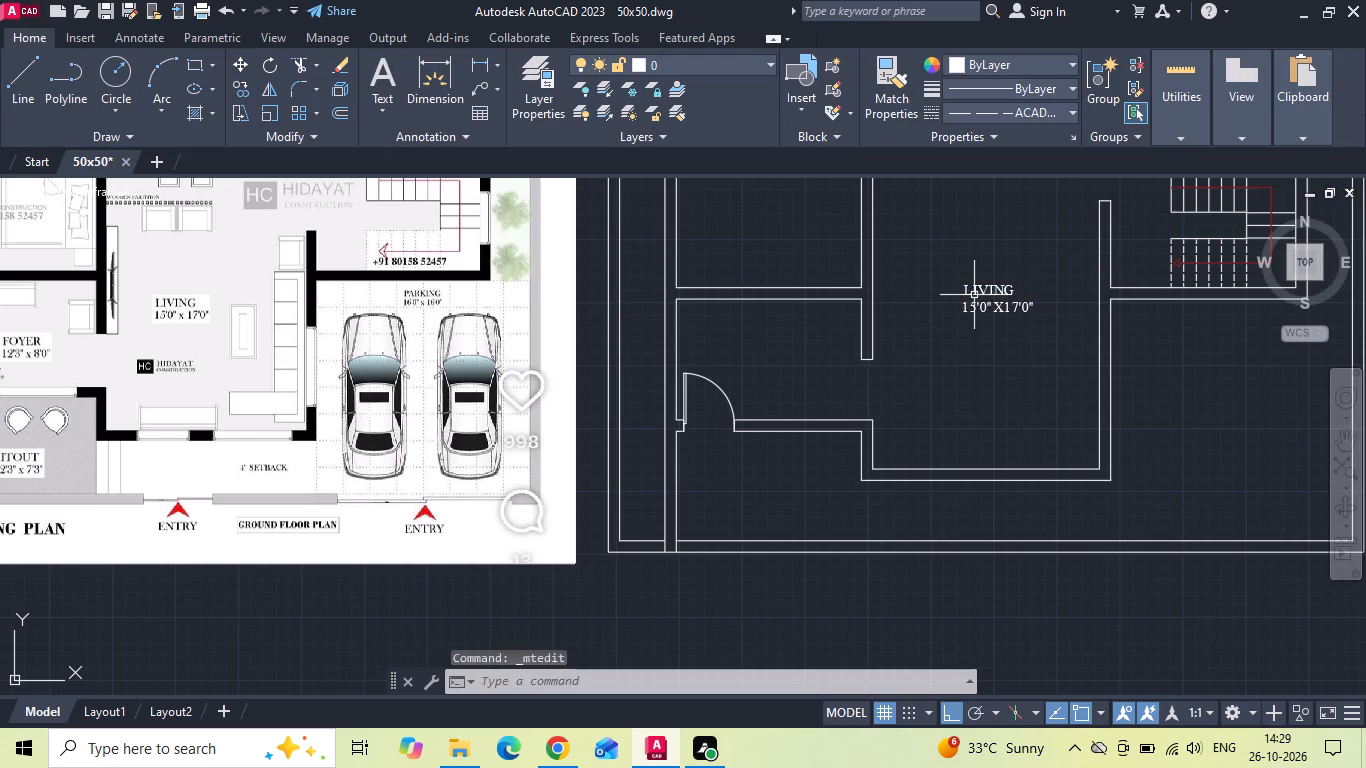
Copy the LIVING label horizontally to the foyer's upper wall.
click(978, 291)
right_click(978, 290)
click(1069, 382)
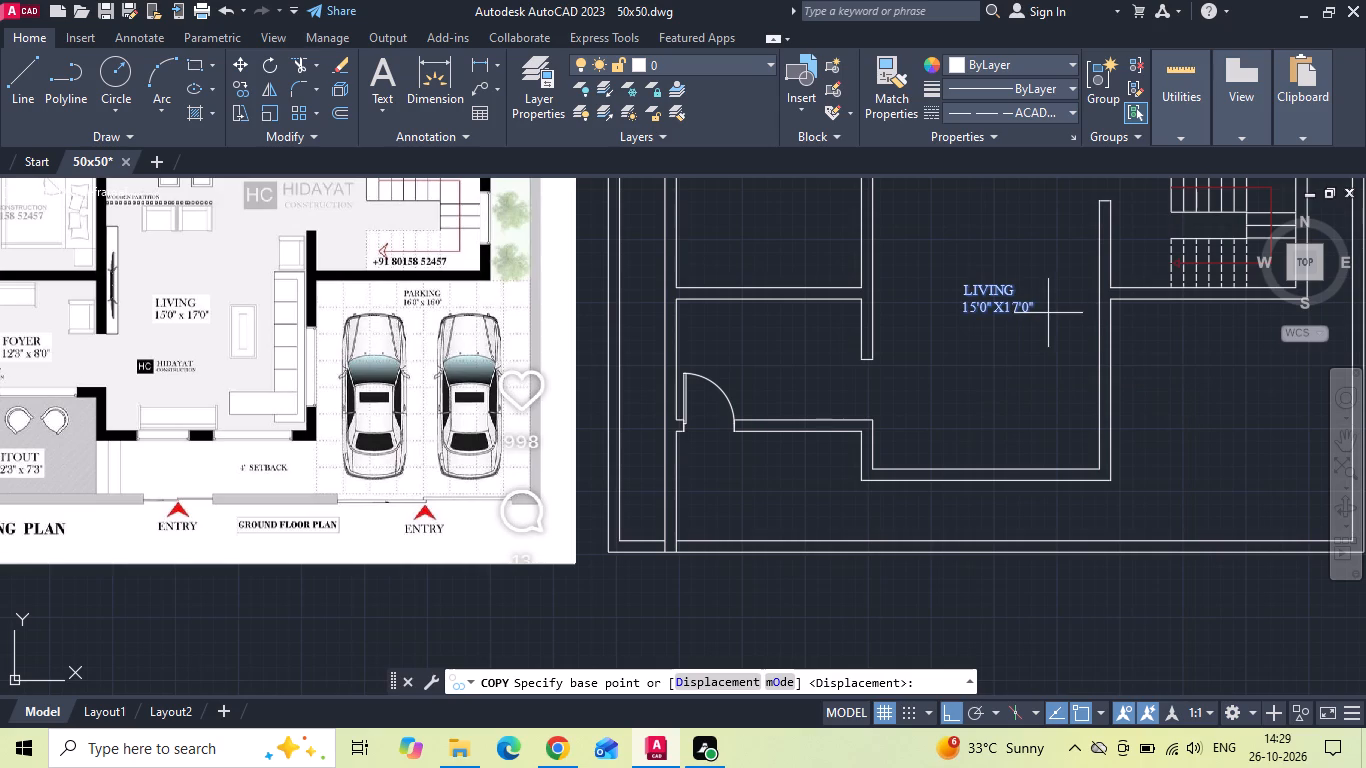
drag(1029, 306, 976, 313)
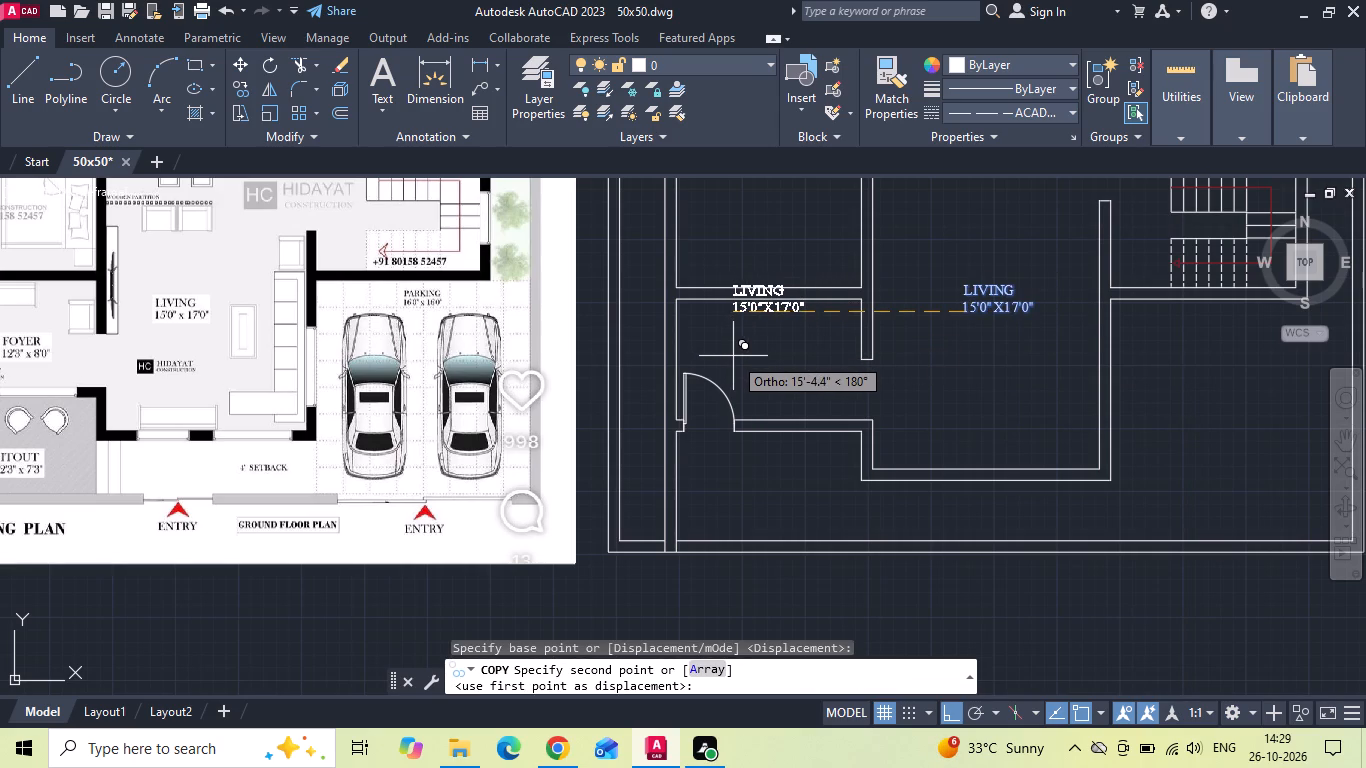
click(746, 353)
key(Escape)
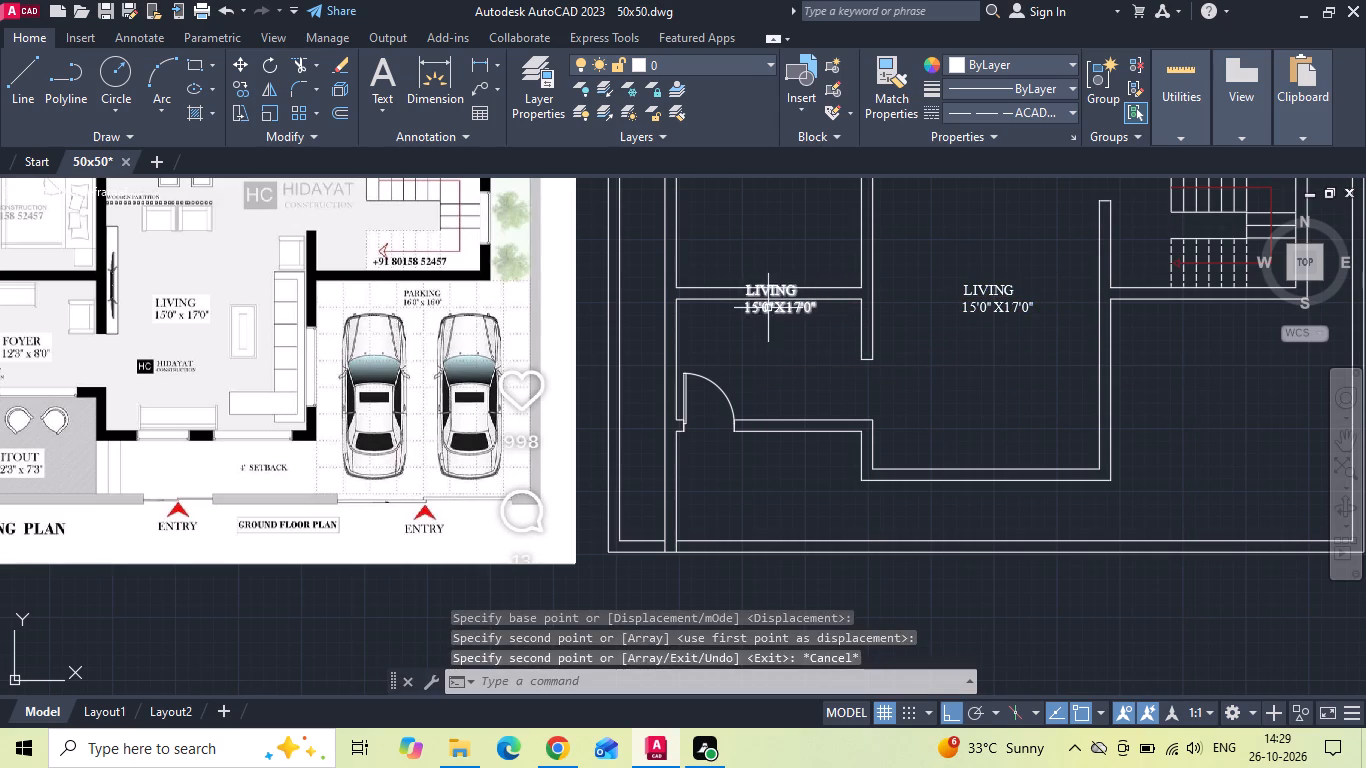
Move the copied label straight down into the middle of the foyer.
click(768, 308)
right_click(768, 307)
click(797, 355)
drag(781, 328, 779, 328)
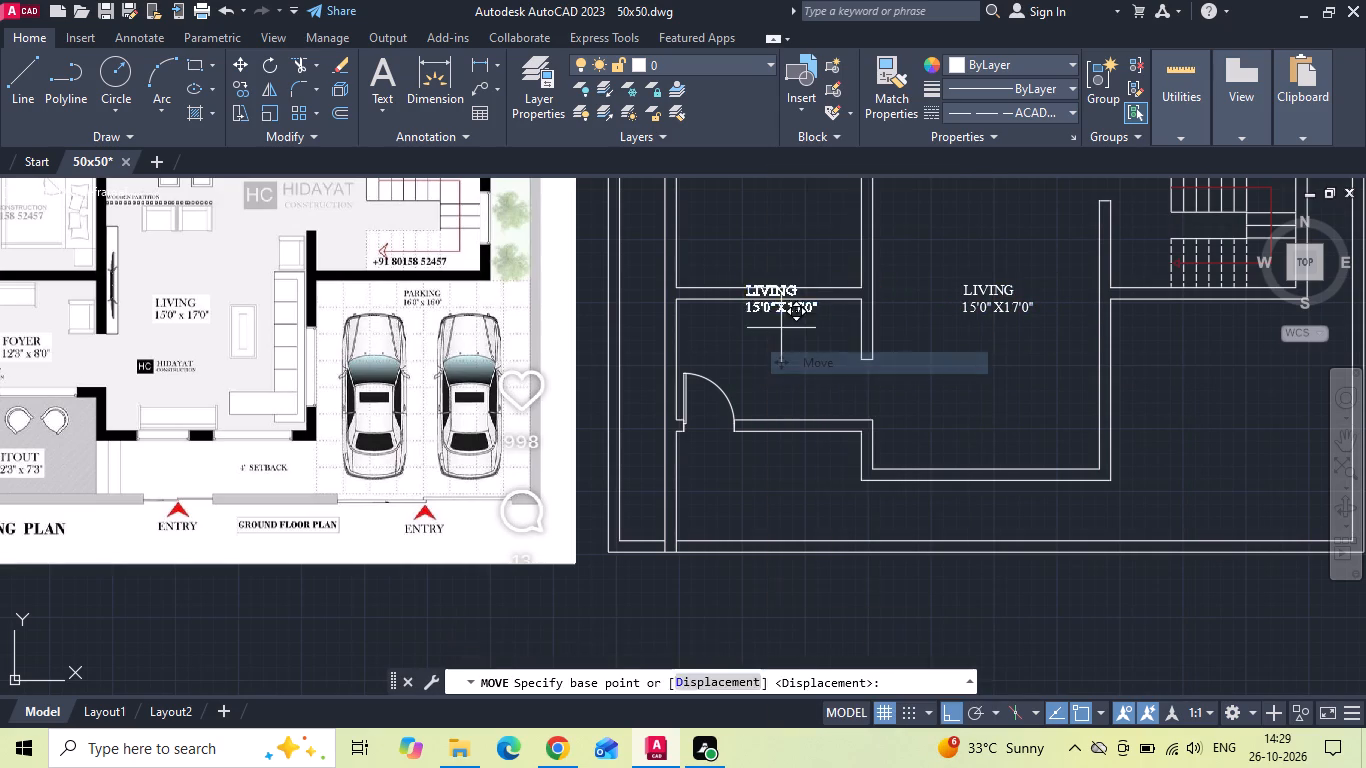
drag(779, 328, 778, 347)
scroll(769, 378, up, 1)
click(764, 385)
Replace the room name in the foyer's copied label with FOYER.
scroll(764, 406, down, 1)
middle_drag(764, 408, 946, 410)
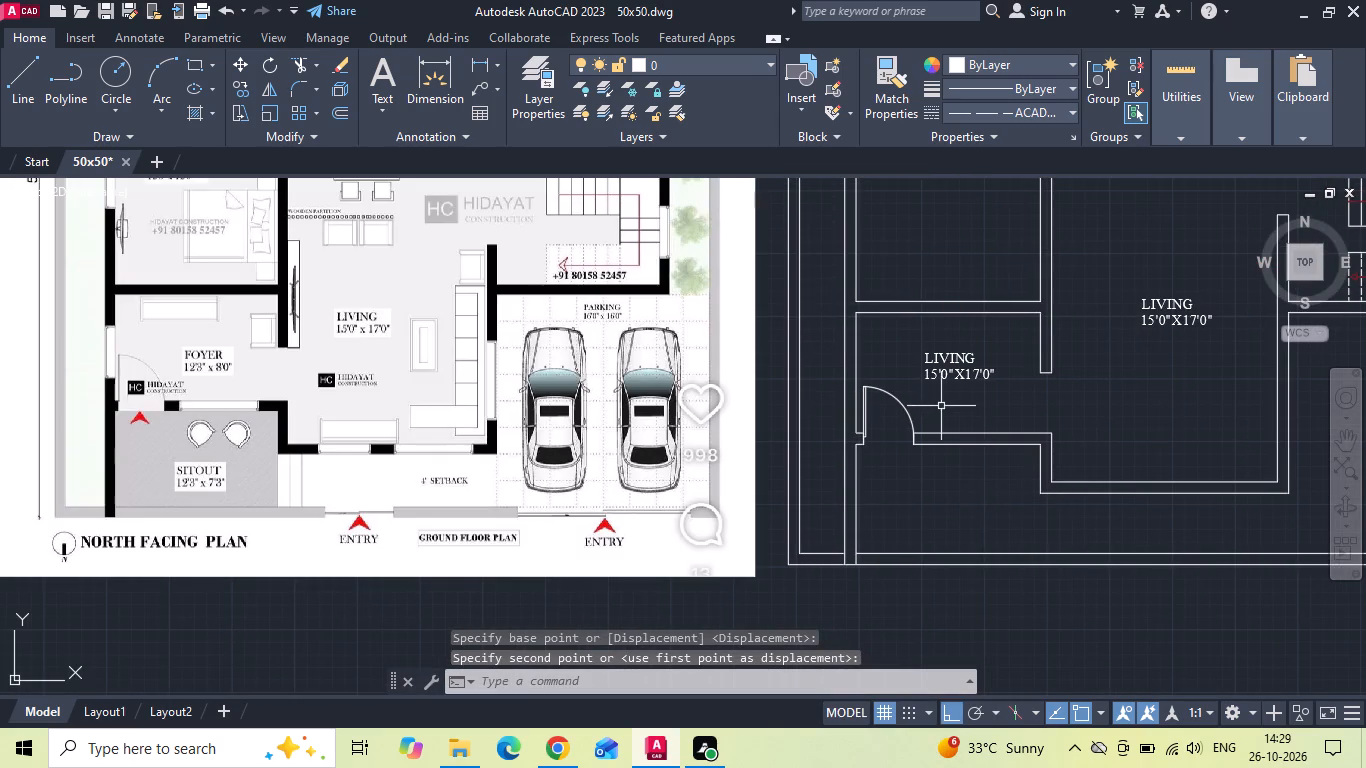
double_click(941, 382)
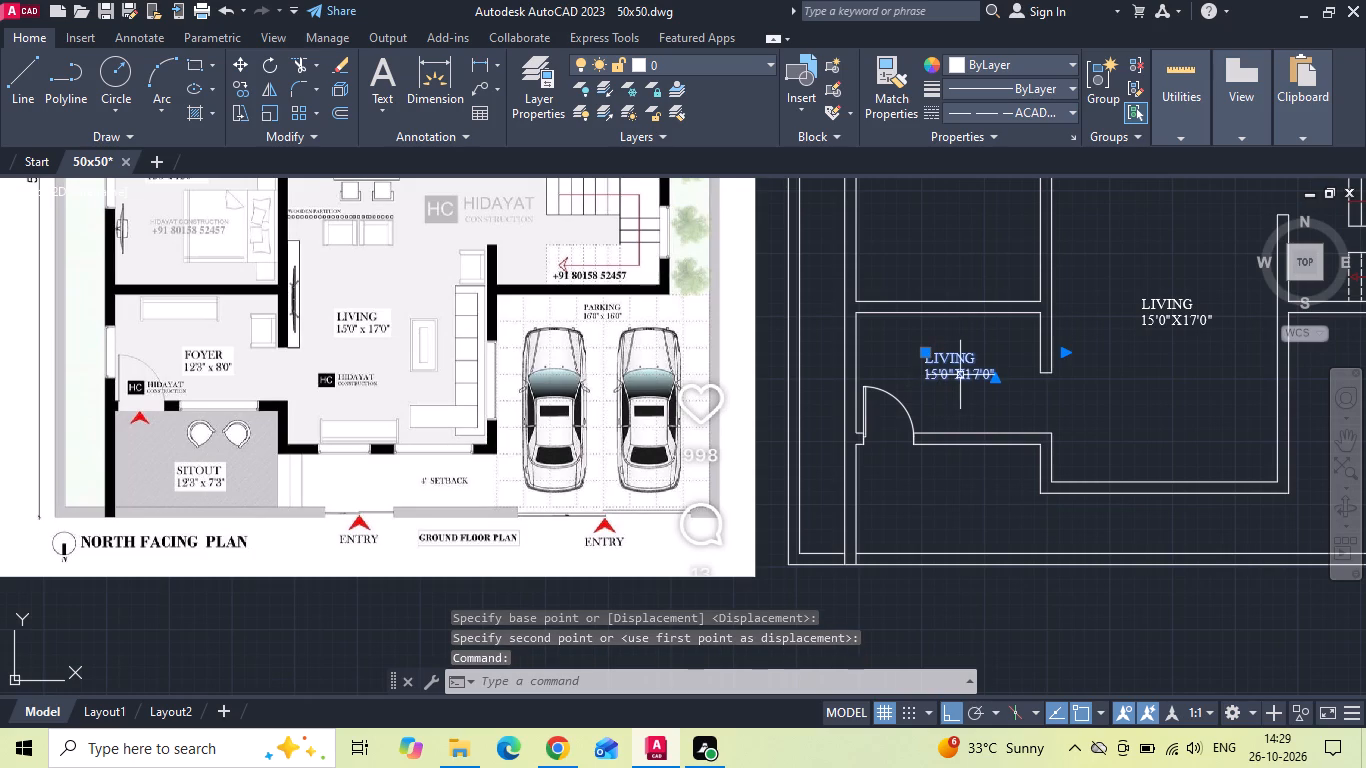
double_click(965, 373)
drag(978, 351, 687, 351)
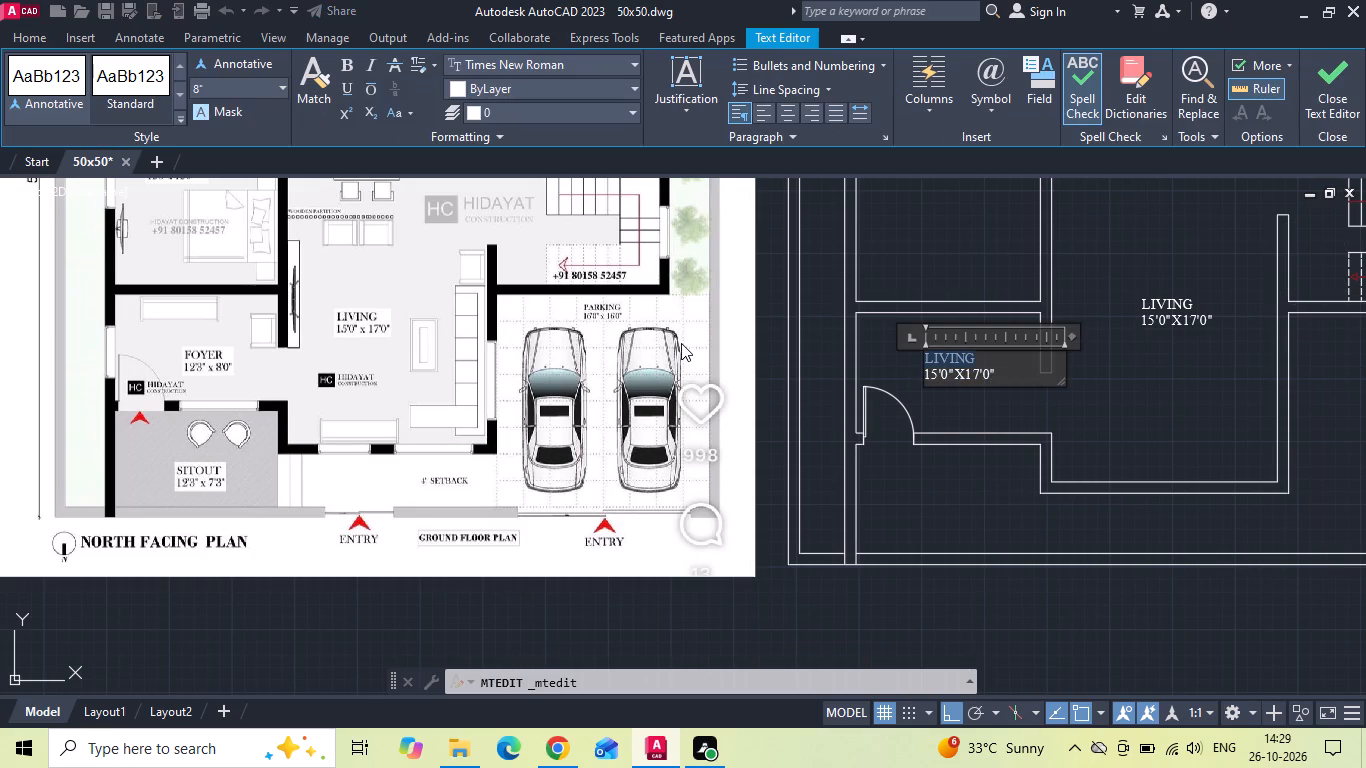
key(BackSpace)
text(FOYER)
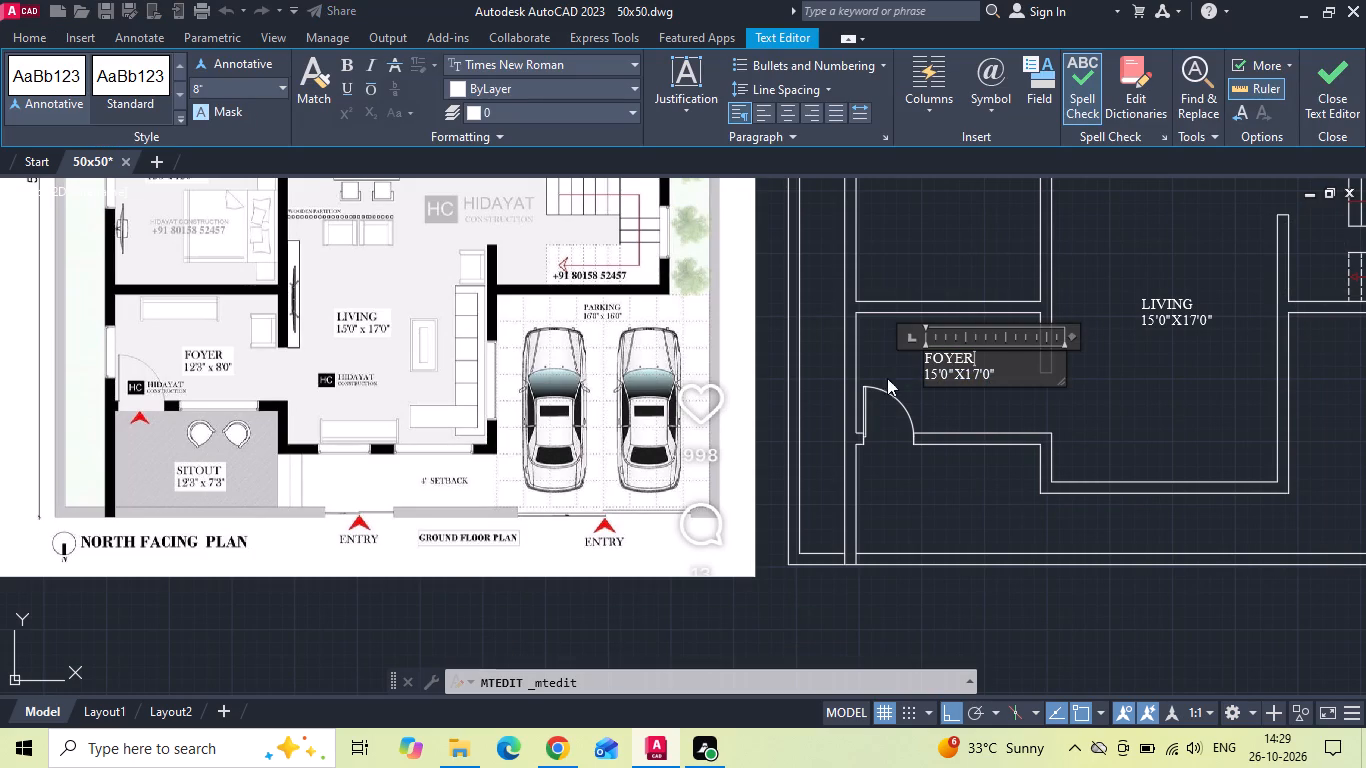
Change the FOYER label's size line to 12'3"X8'0" and finish the text.
click(937, 371)
key(BackSpace)
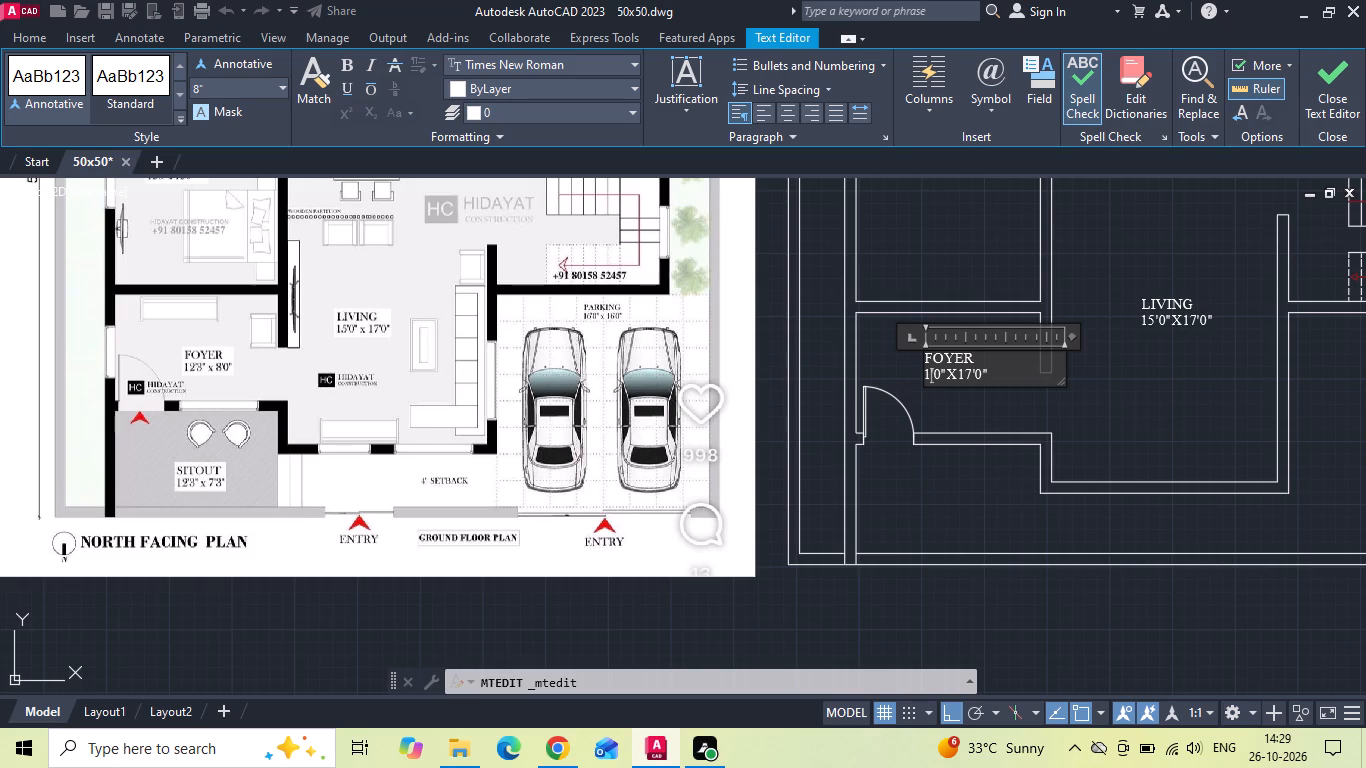
key(2)
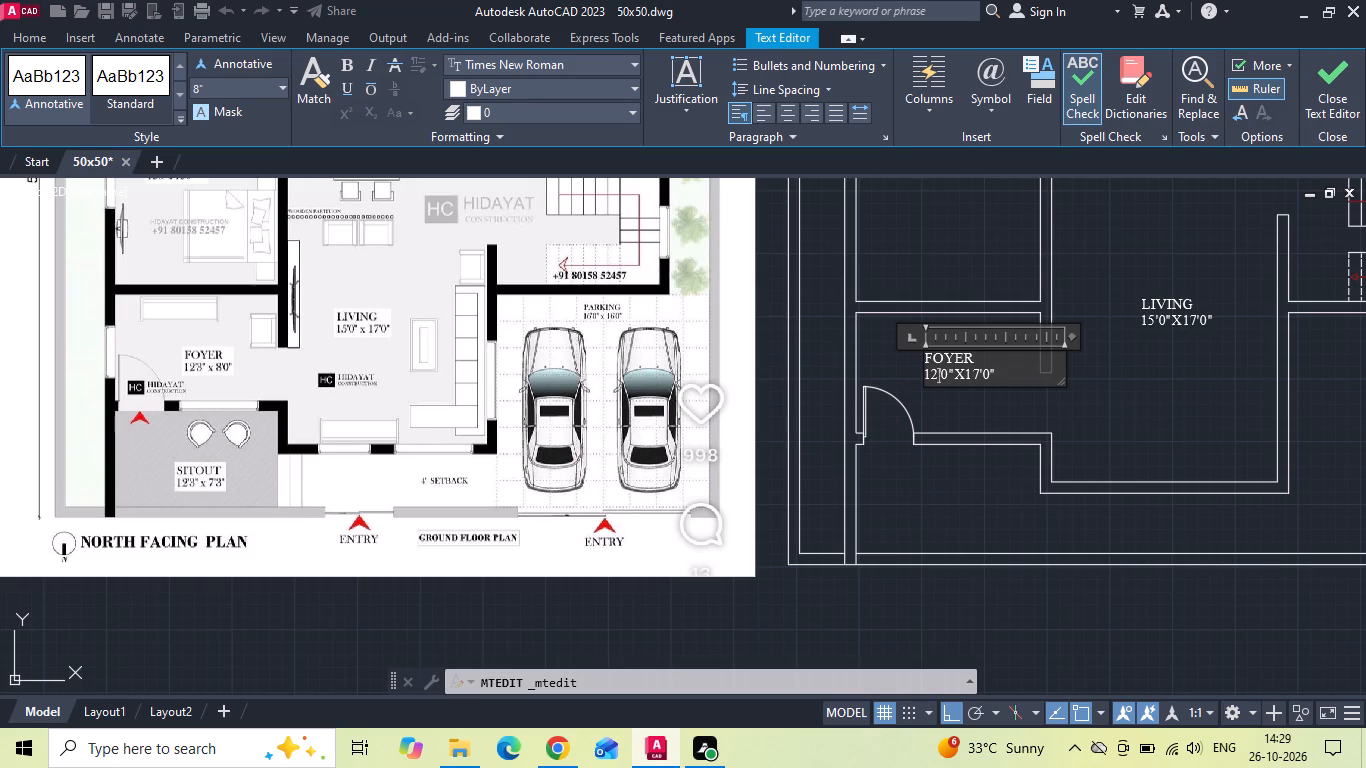
click(948, 372)
key(BackSpace)
key(3)
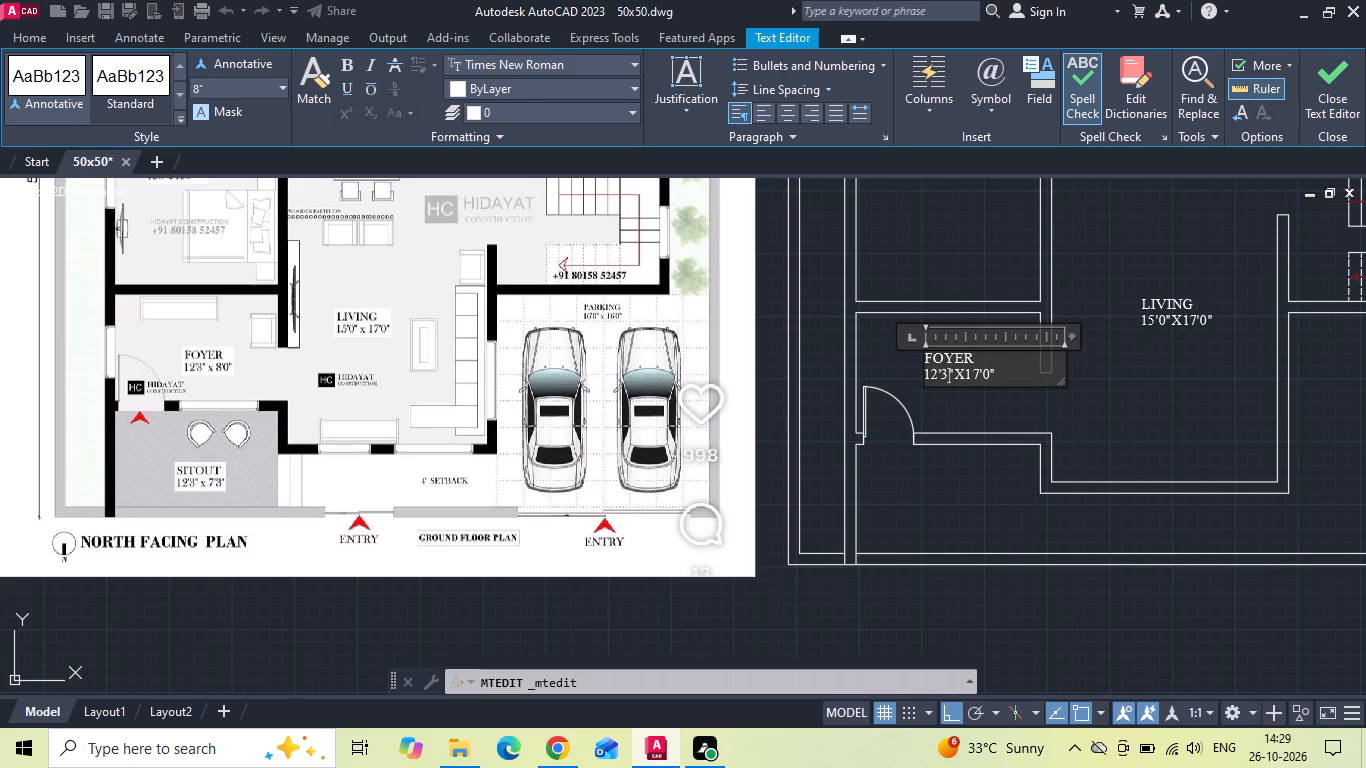
click(979, 382)
key(BackSpace)
key(BackSpace)
key(8)
click(967, 409)
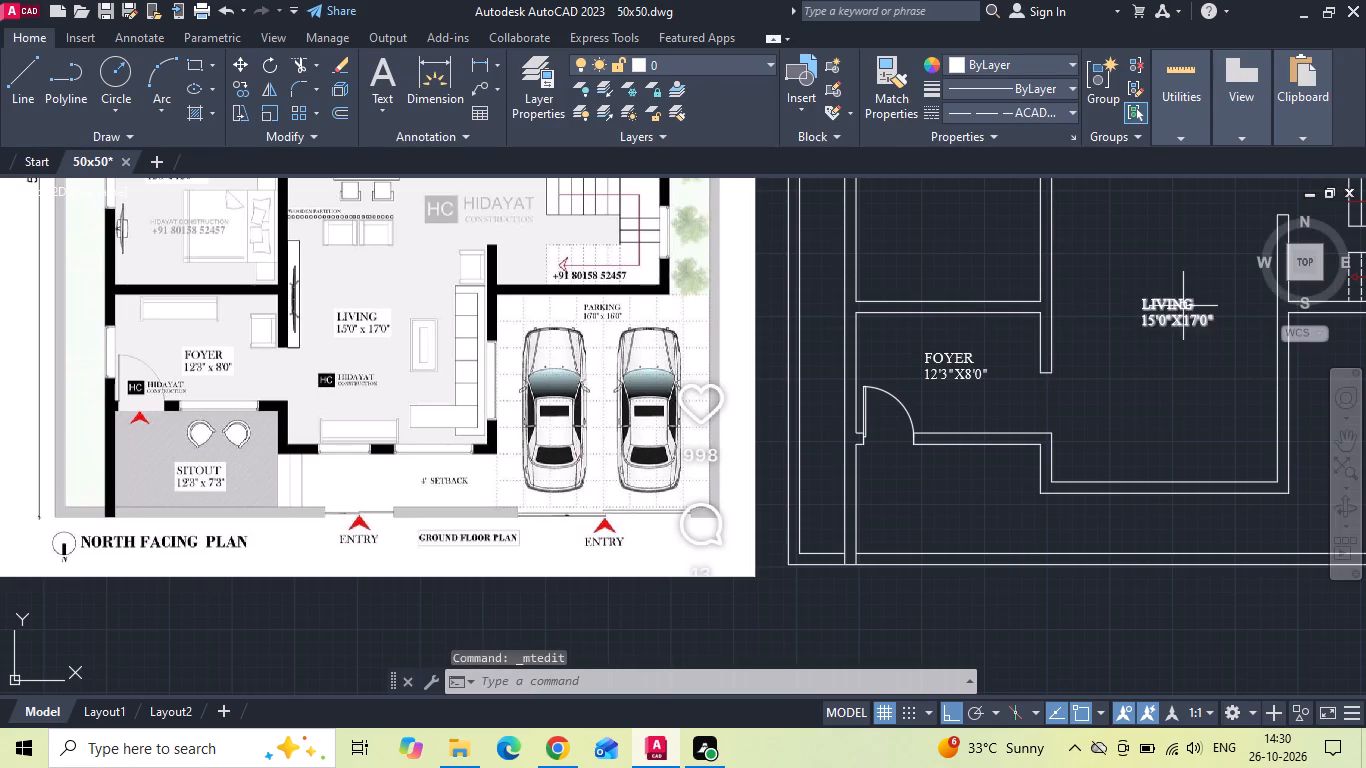
Copy the LIVING label horizontally into the foyer, aligned with the left edge of the FOYER label.
click(1183, 306)
right_click(1183, 306)
click(1201, 383)
scroll(1172, 390, down, 1)
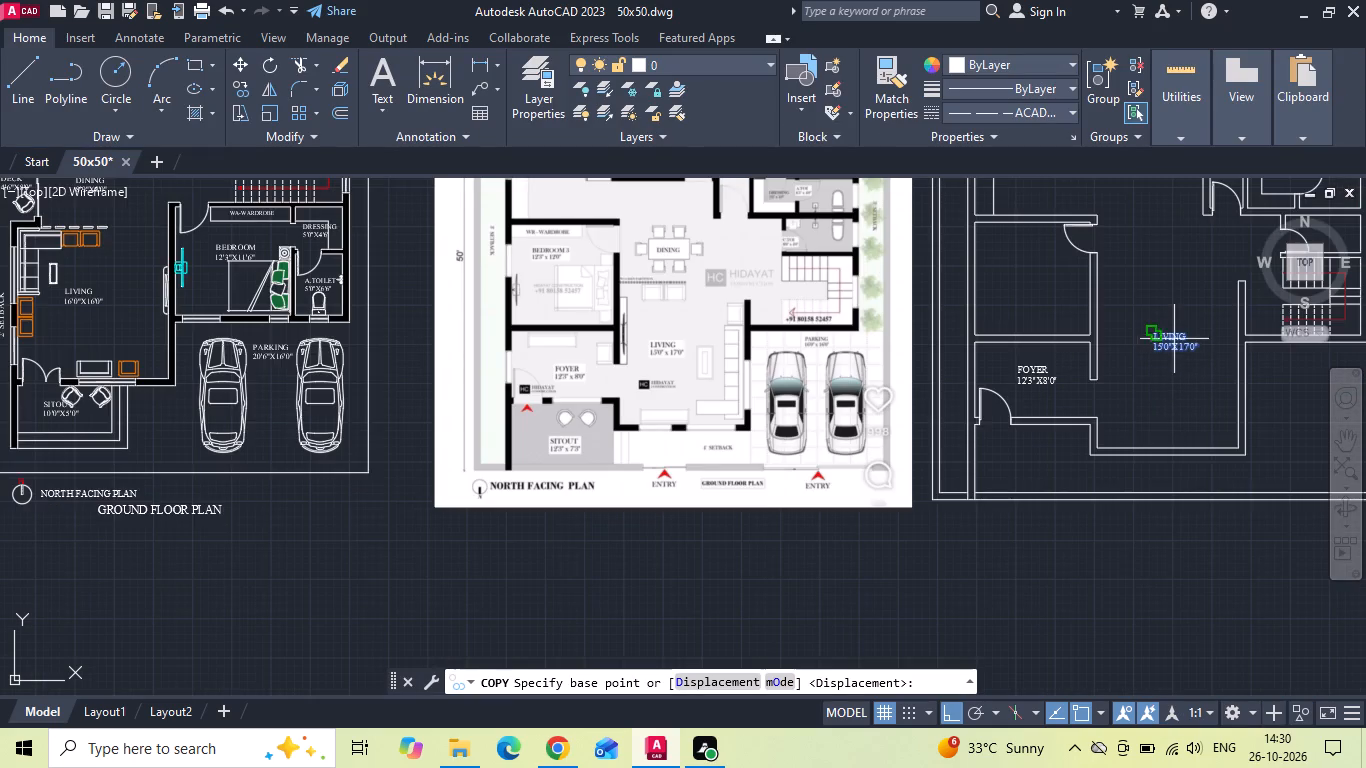
scroll(1174, 328, up, 1)
click(1165, 352)
scroll(924, 383, up, 2)
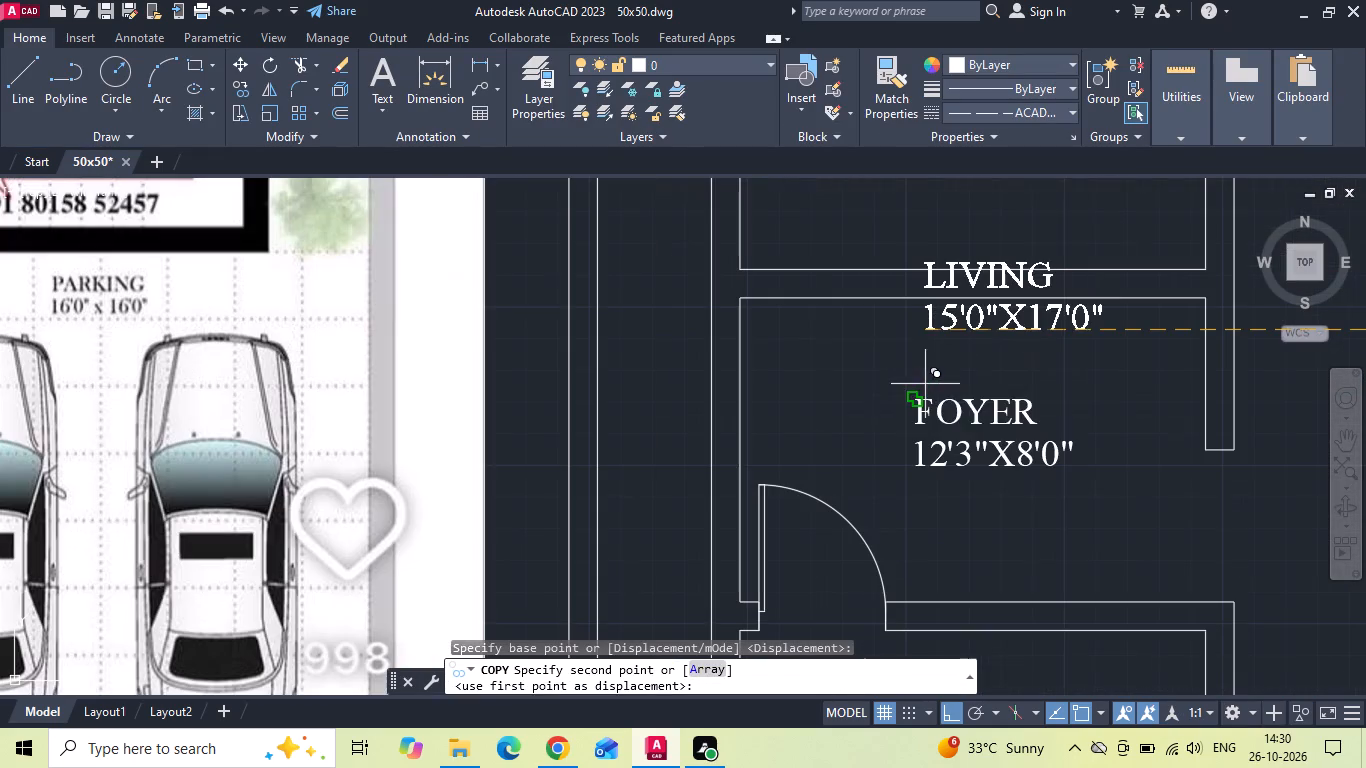
click(921, 397)
key(Escape)
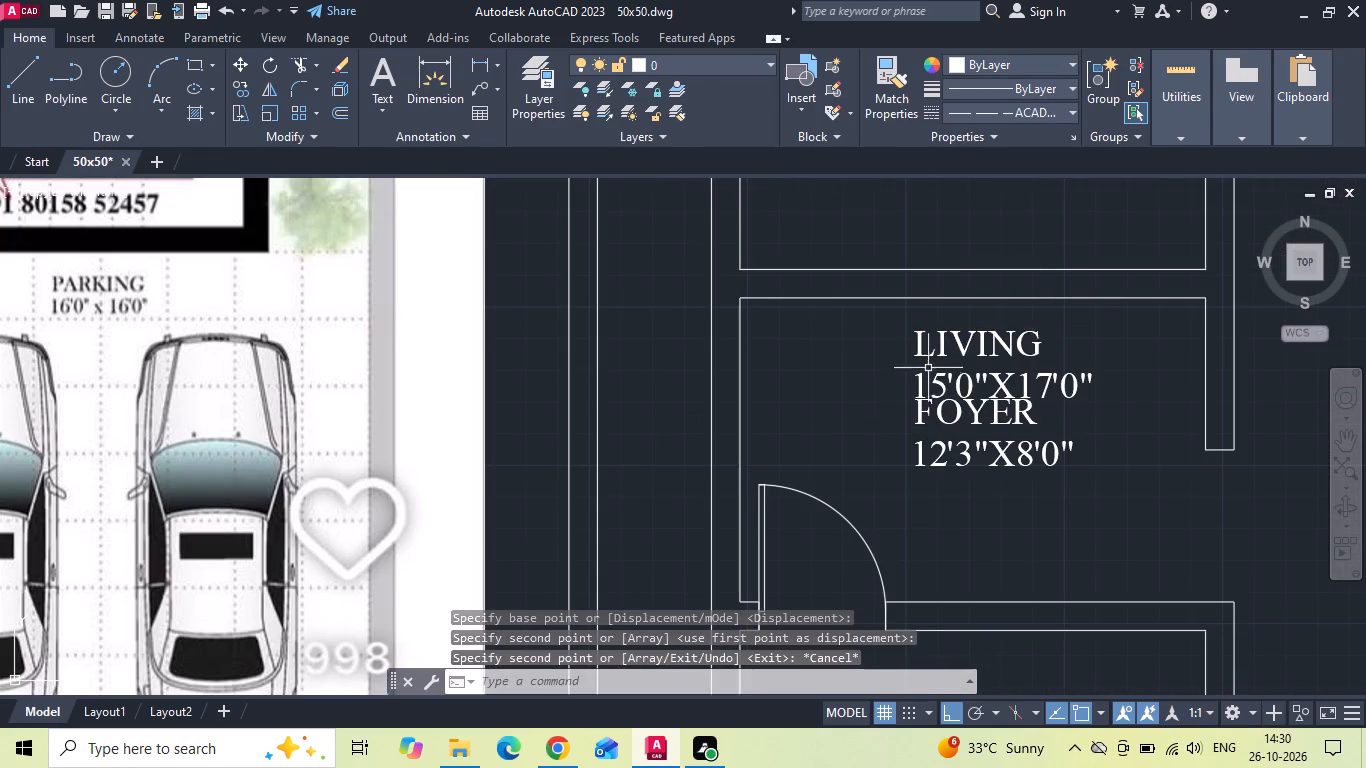
Move the new LIVING copy straight up into the middle of the bedroom above the foyer.
click(929, 364)
click(920, 343)
right_click(915, 338)
click(939, 357)
scroll(898, 468, down, 2)
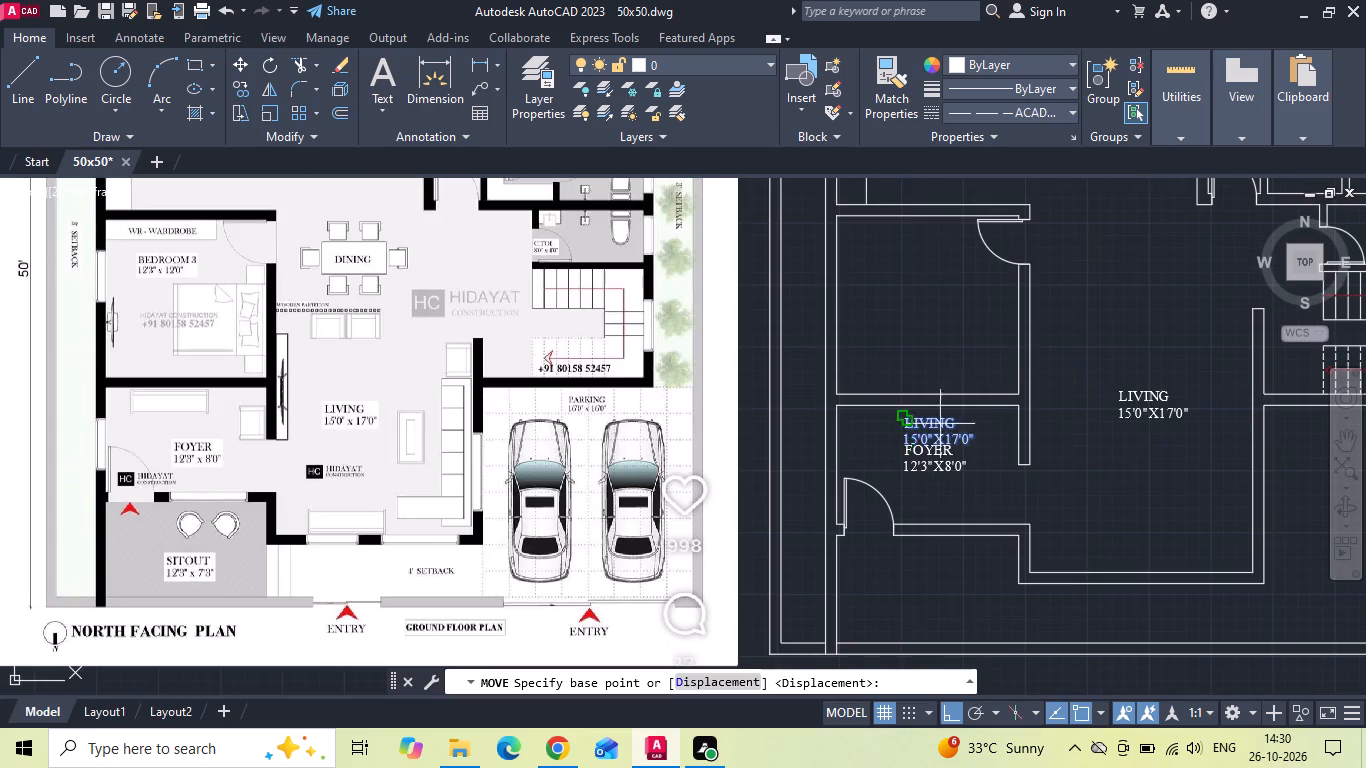
drag(947, 406, 952, 367)
click(949, 283)
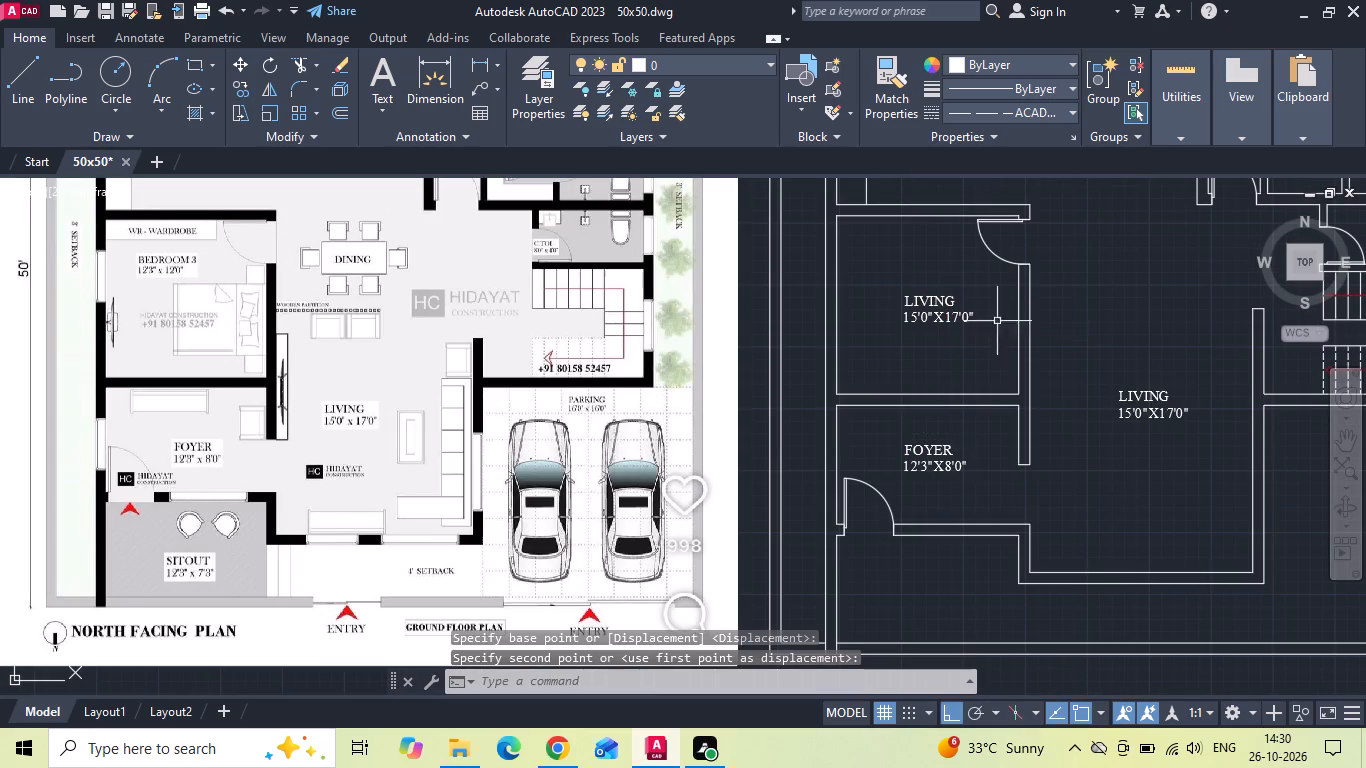
key(Escape)
Copy the LIVING label from the bedroom above the foyer straight up into the kitchen.
middle_drag(1012, 345, 941, 463)
click(841, 415)
right_click(841, 415)
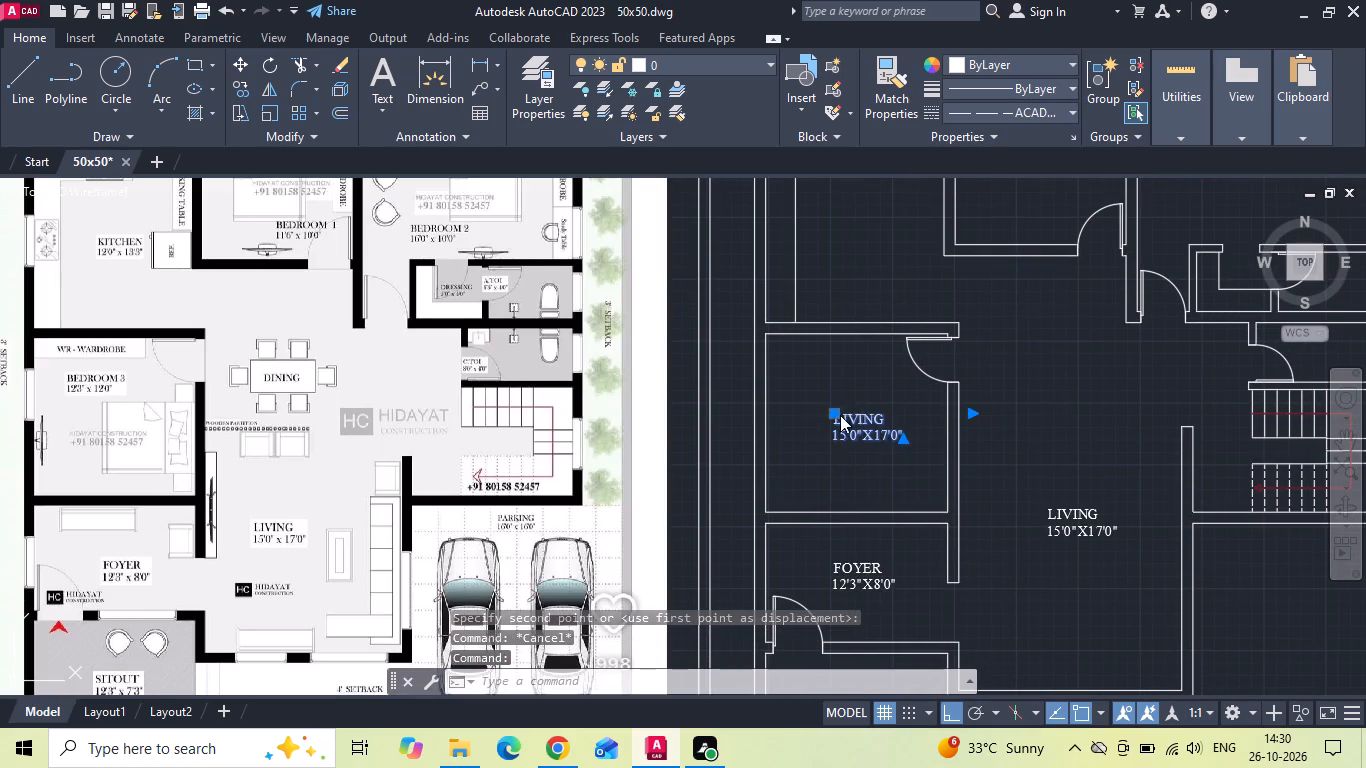
click(867, 383)
scroll(859, 388, down, 1)
drag(859, 390, 862, 361)
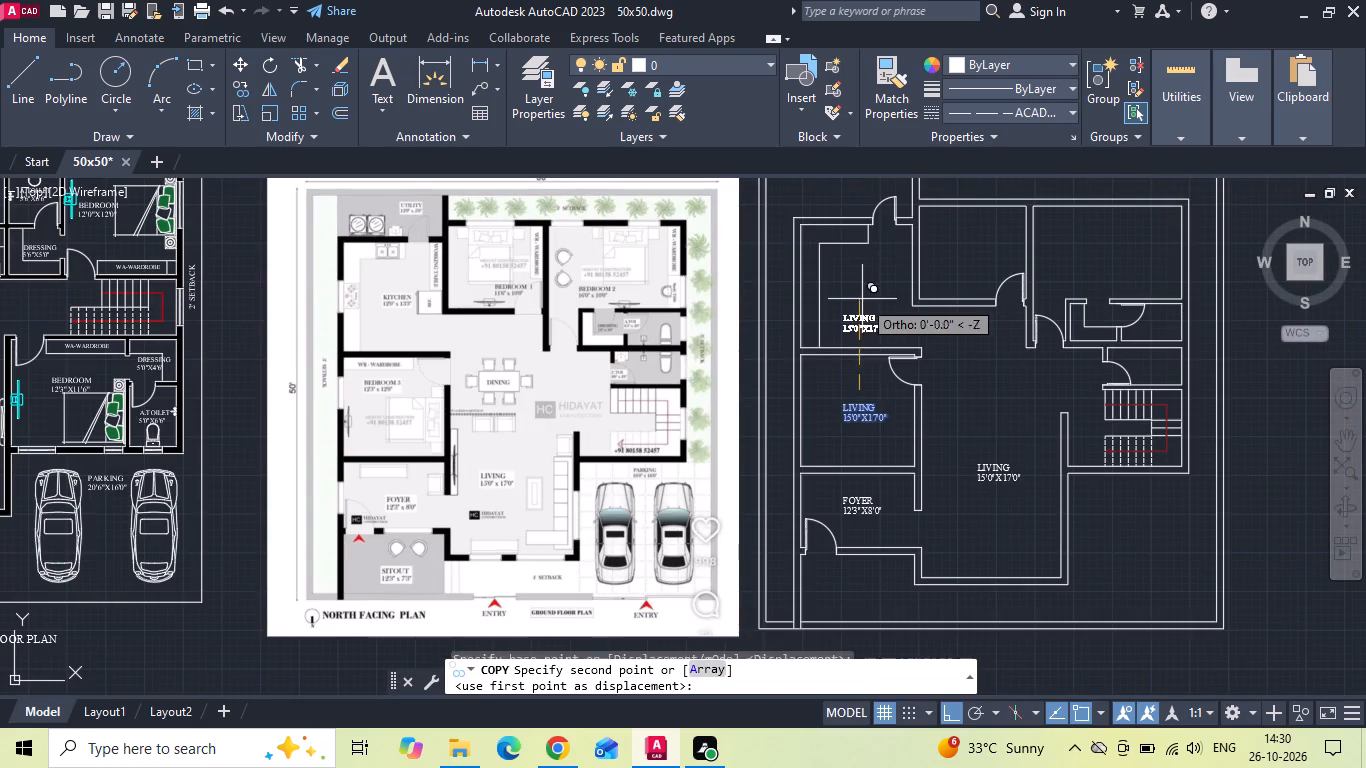
scroll(862, 297, up, 1)
click(851, 230)
key(Escape)
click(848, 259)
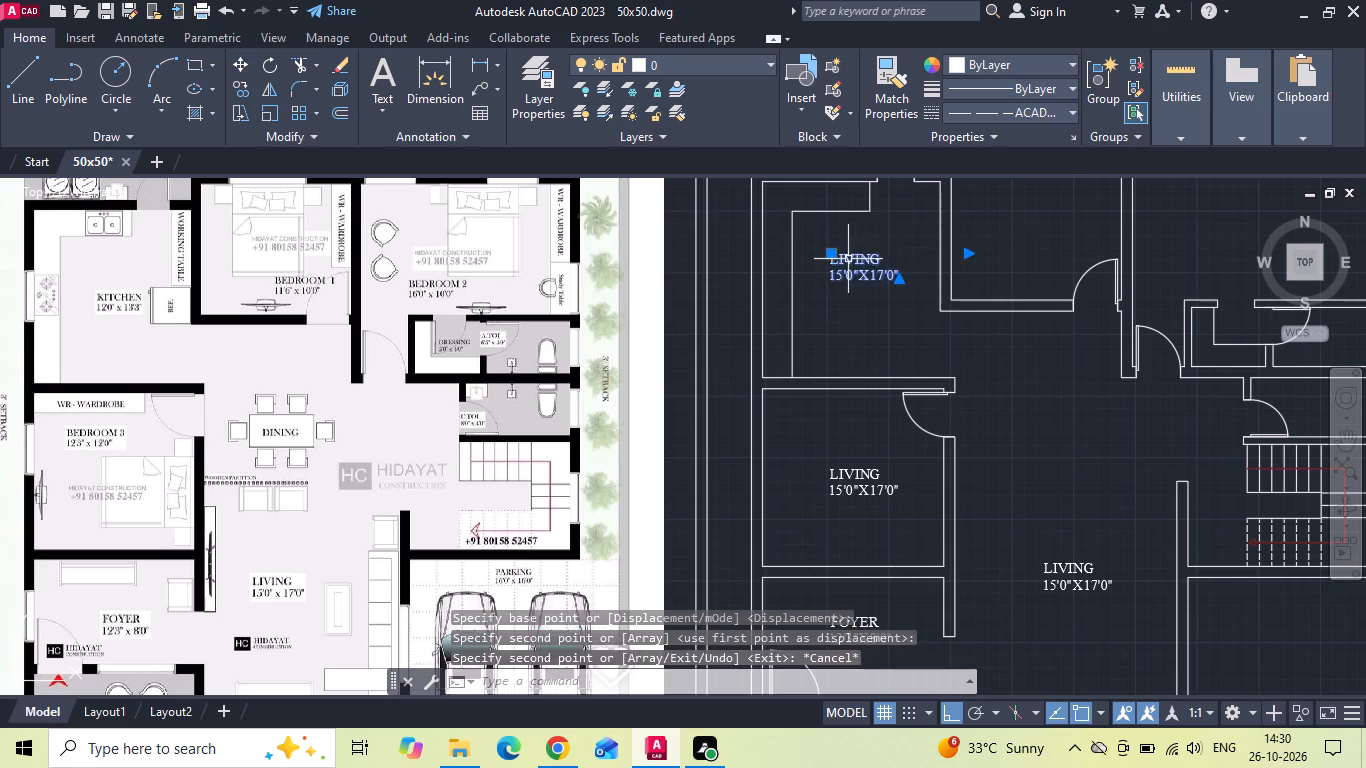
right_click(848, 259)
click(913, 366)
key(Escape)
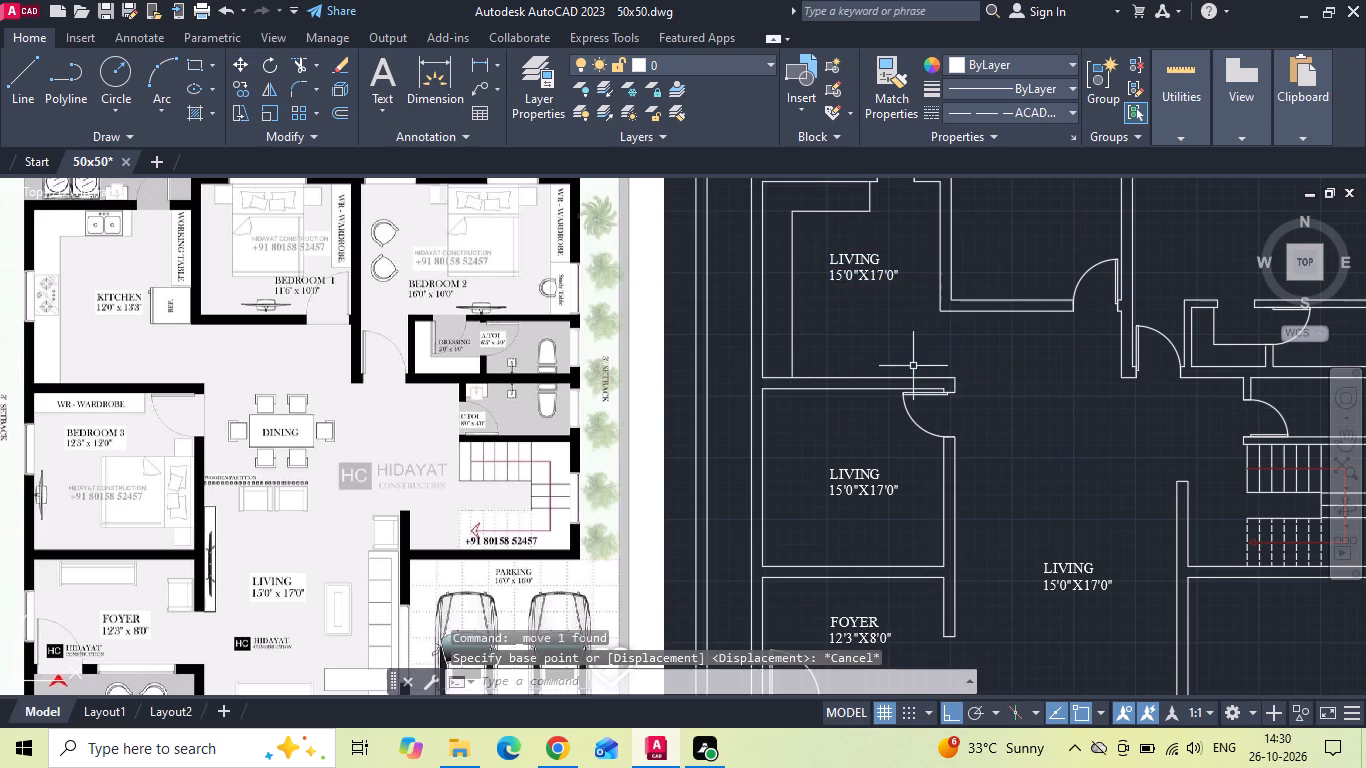
Copy the kitchen's LIVING label horizontally into the adjacent bedroom, between the kitchen and the corner bedroom.
click(875, 278)
right_click(874, 276)
click(920, 375)
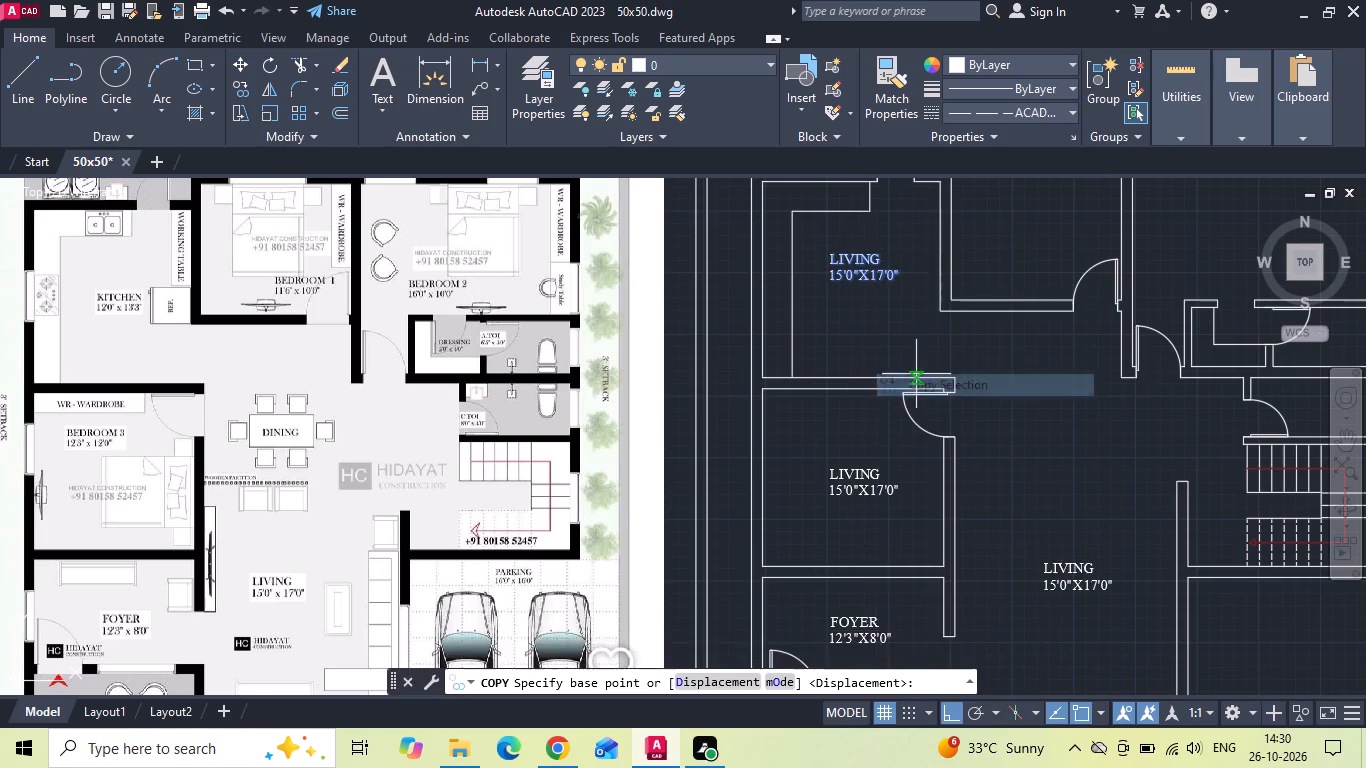
scroll(916, 374, down, 2)
scroll(898, 323, up, 1)
drag(898, 320, 896, 385)
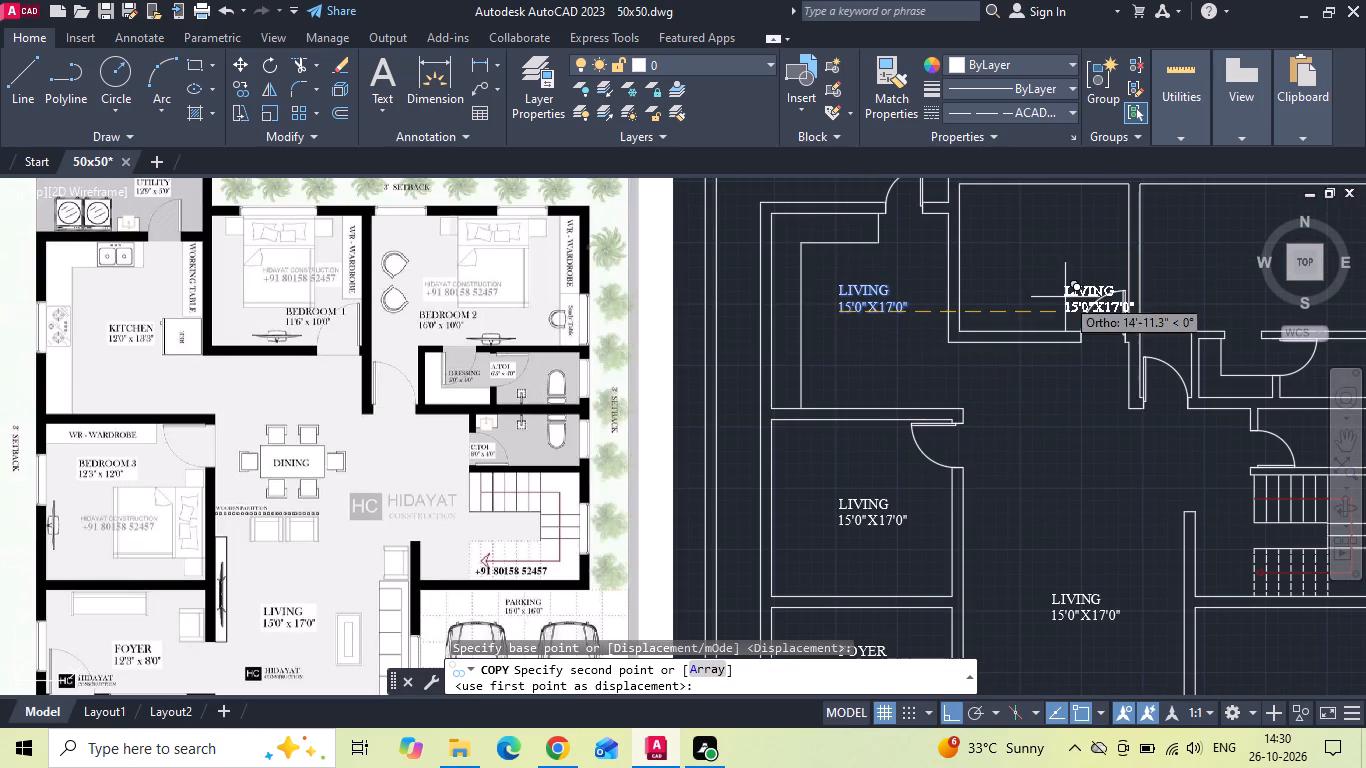
click(1006, 282)
key(Escape)
Replace the room name in the LIVING label above the foyer with BEDROOM.
scroll(889, 348, down, 2)
scroll(896, 452, up, 2)
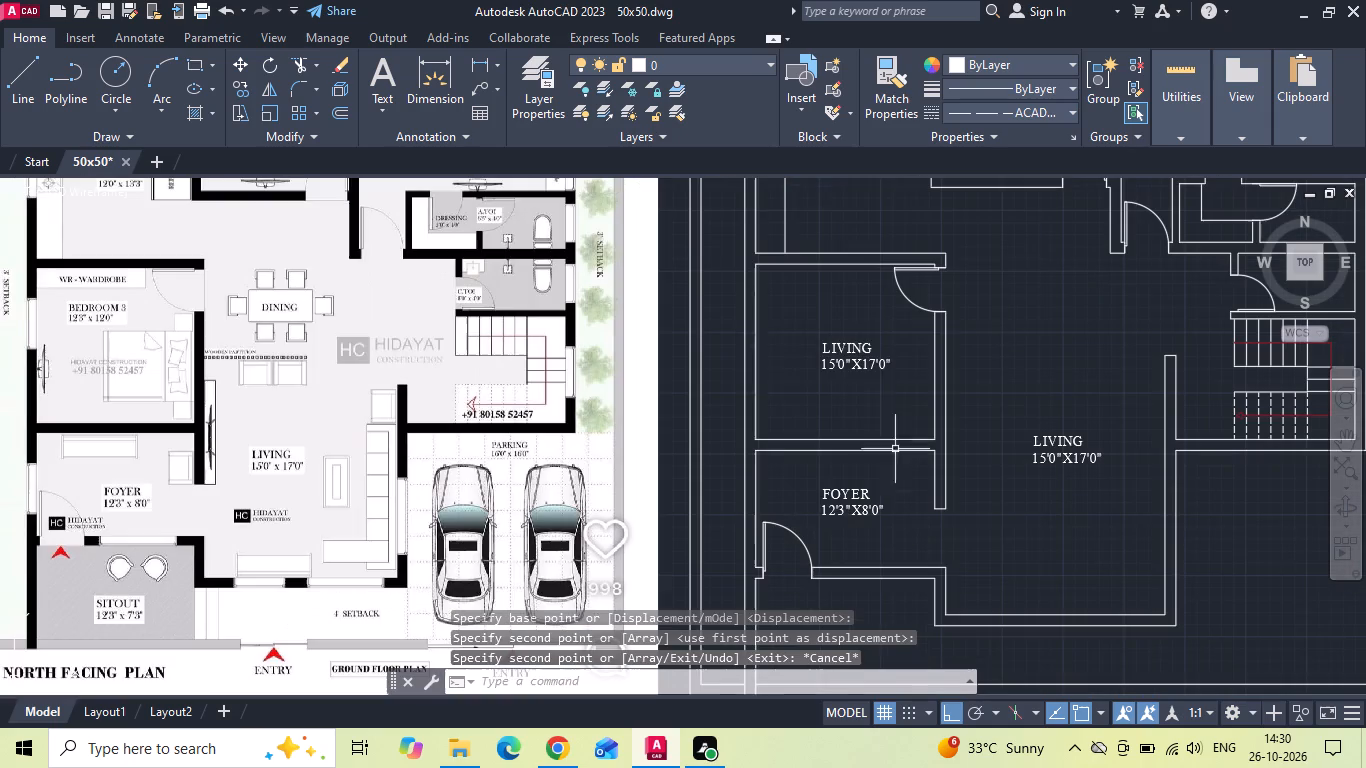
double_click(870, 349)
scroll(870, 349, up, 2)
drag(870, 349, 503, 349)
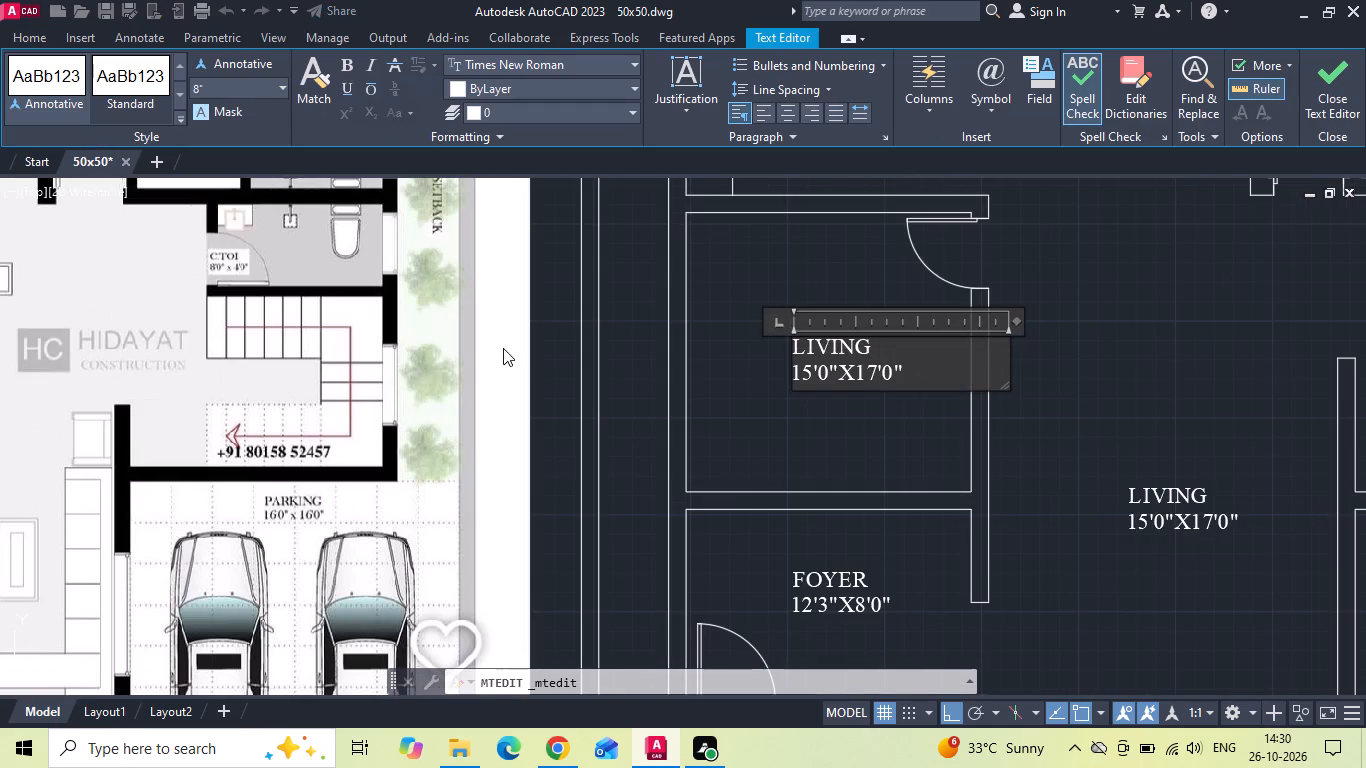
key(BackSpace)
key(b)
text(EDROOM)
Change that BEDROOM label's size line to 12'3"X12'0" per the reference plan and finish the text.
scroll(793, 418, down, 2)
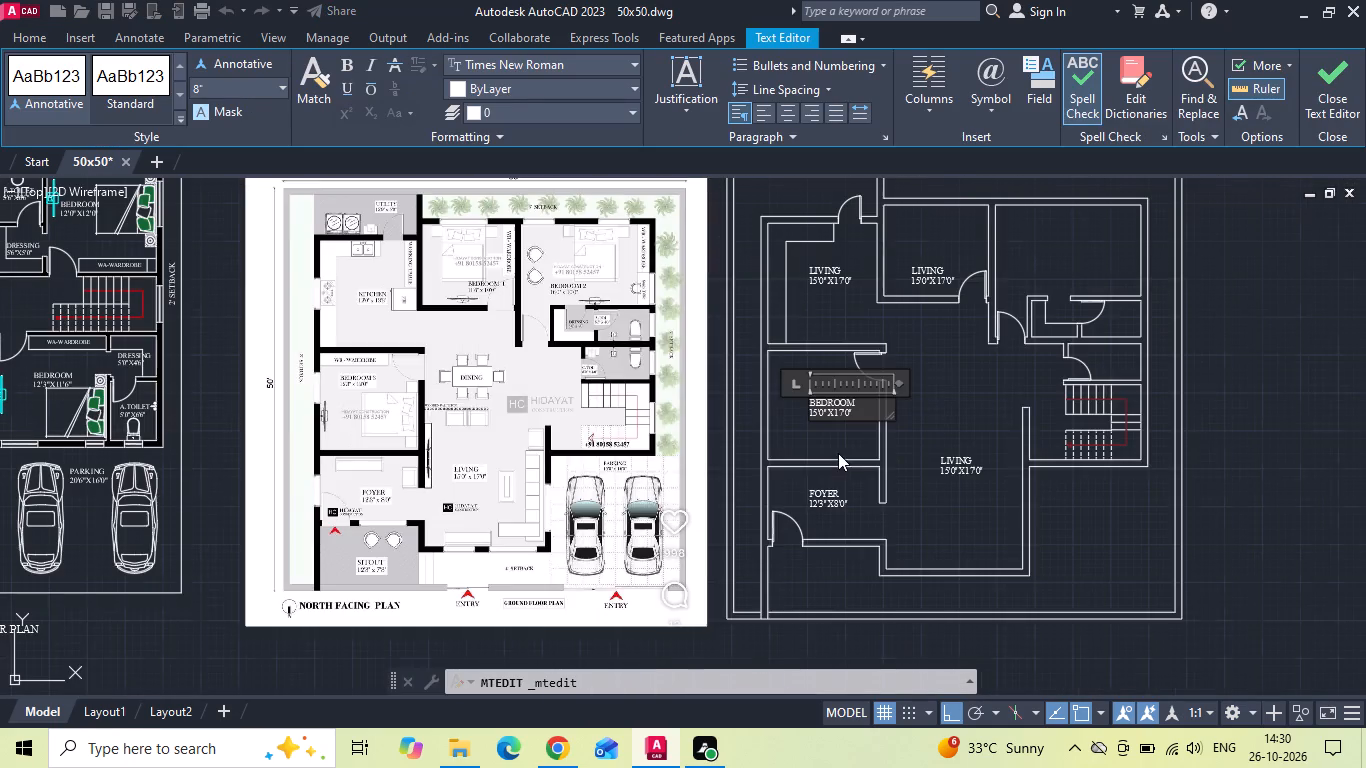
scroll(346, 391, up, 2)
scroll(333, 388, down, 2)
scroll(883, 376, up, 2)
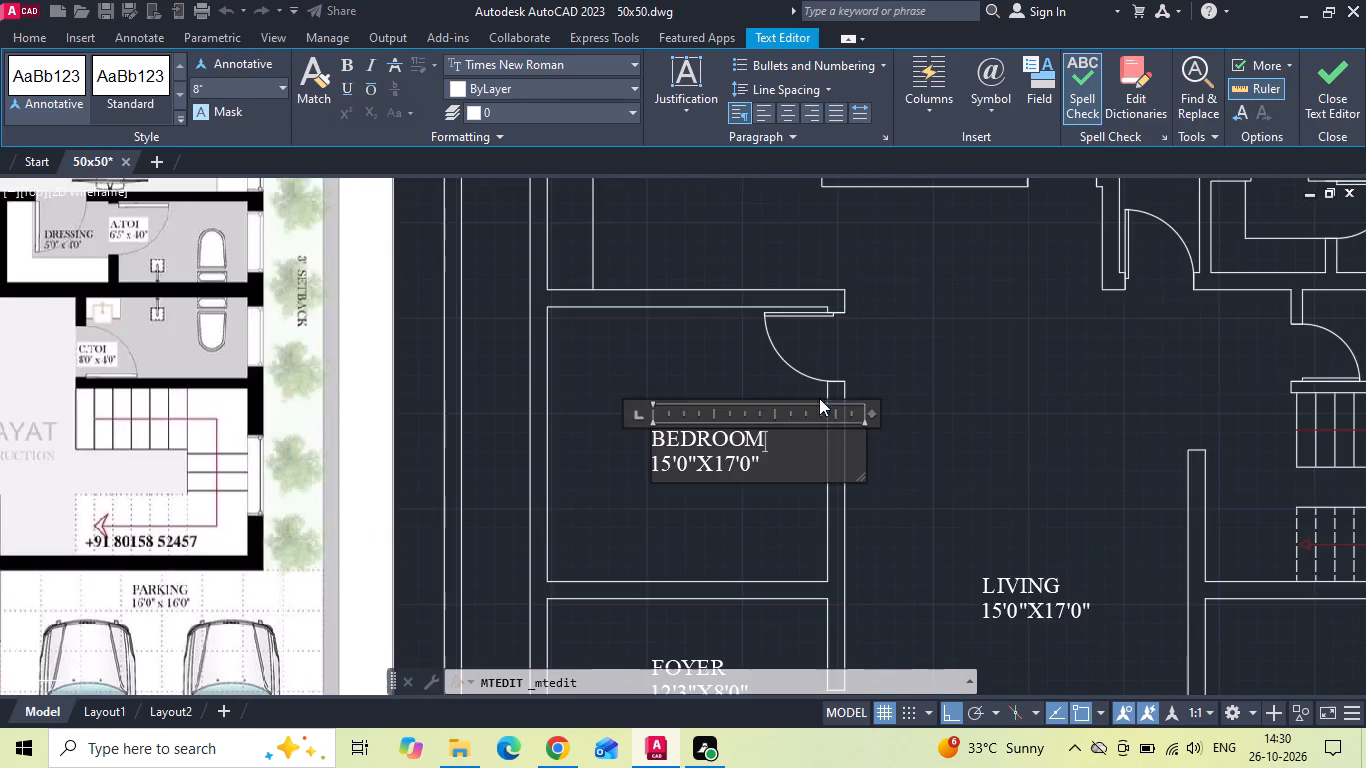
scroll(674, 447, up, 1)
click(664, 475)
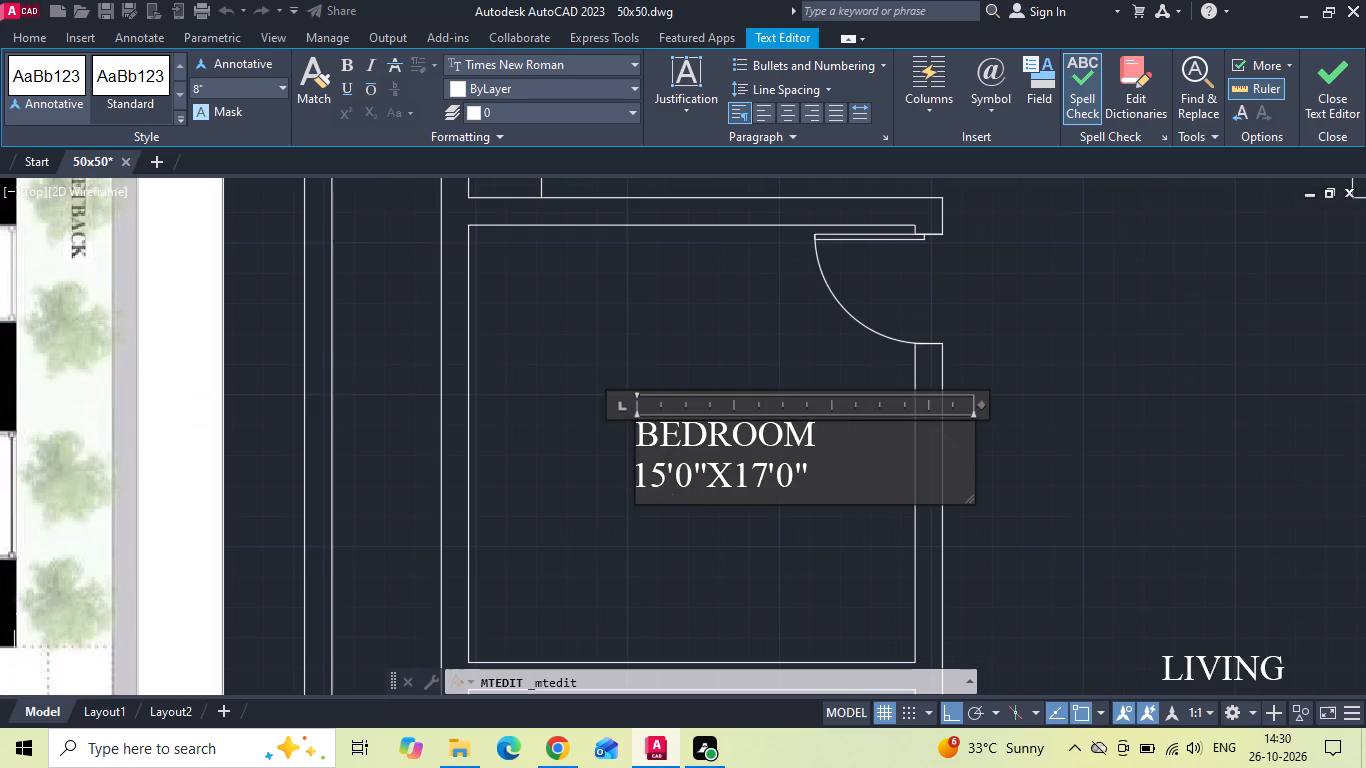
key(BackSpace)
key(2)
click(684, 488)
key(BackSpace)
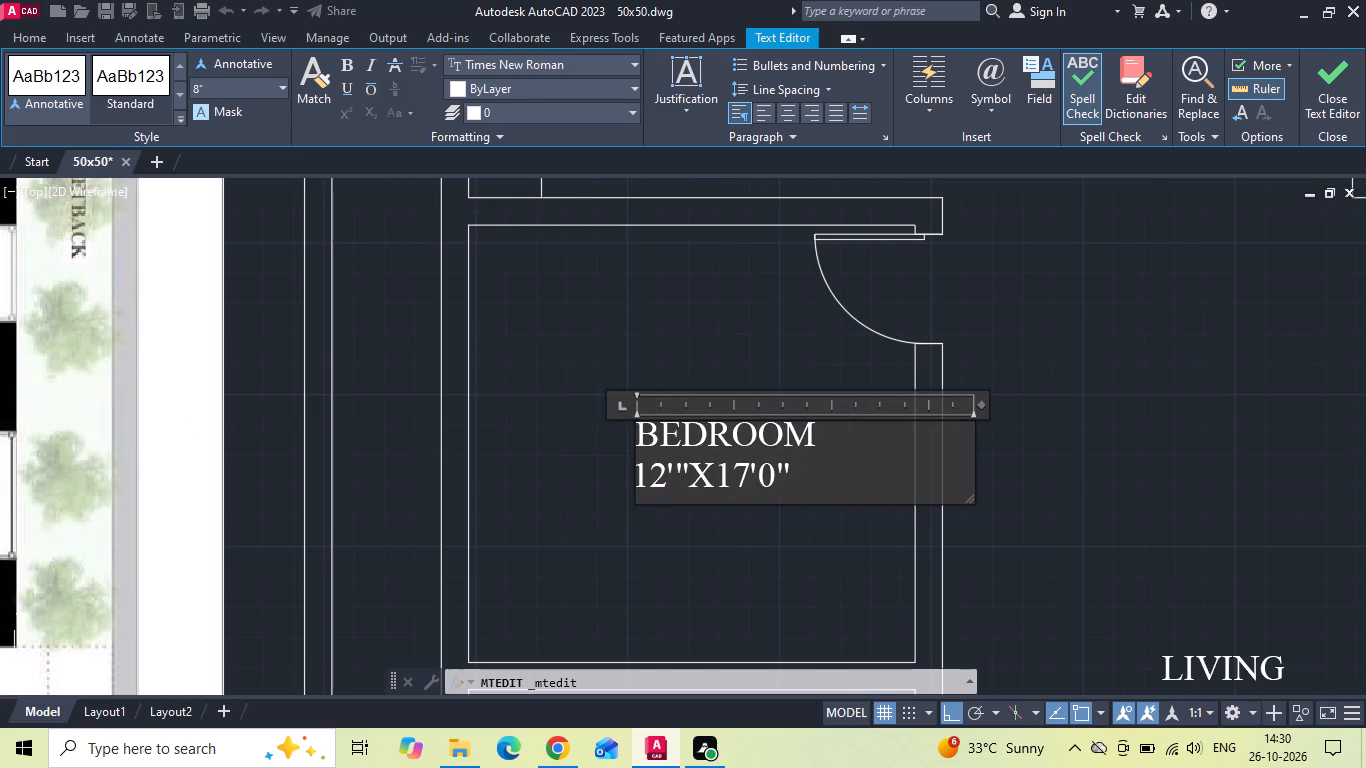
key(3)
click(763, 483)
key(BackSpace)
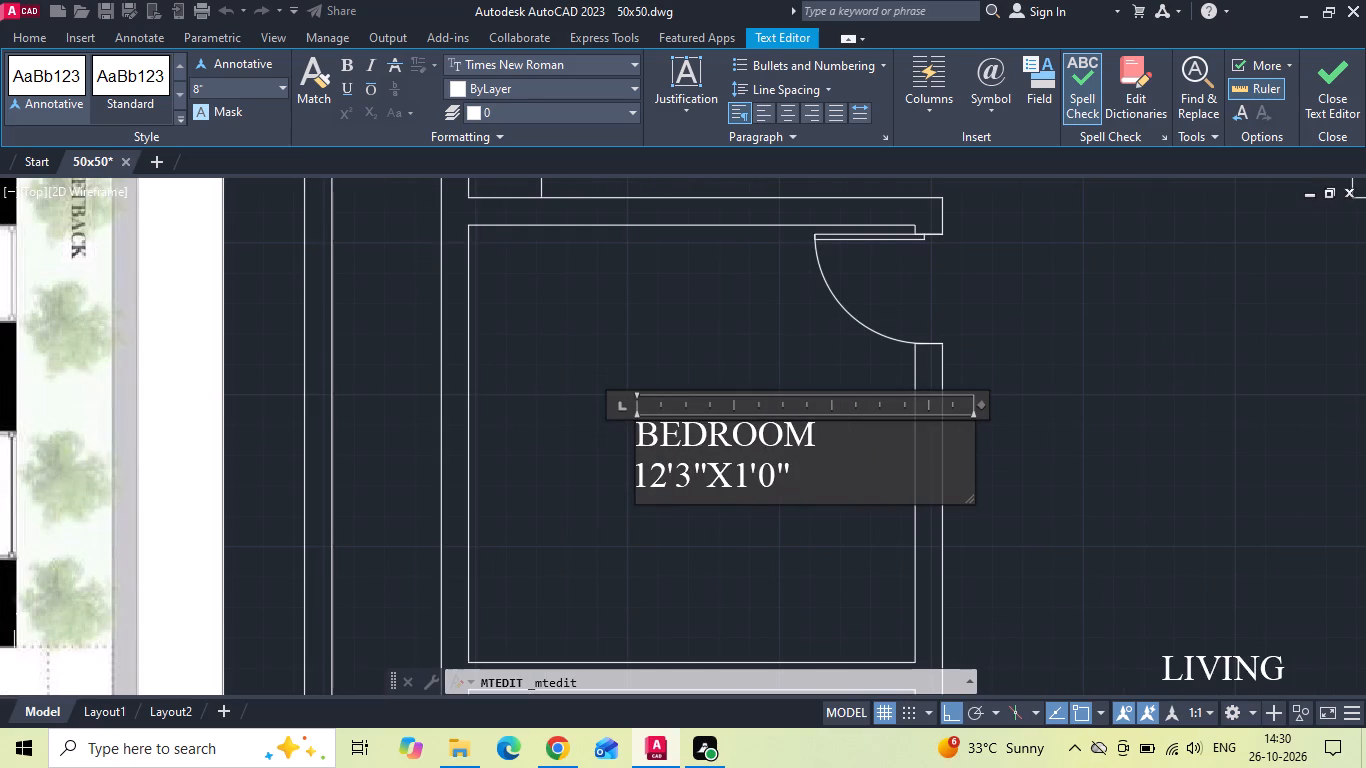
key(2)
click(665, 379)
Move the 12'3"X12'0" BEDROOM label slightly left to centre it better in its room.
scroll(645, 510, down, 2)
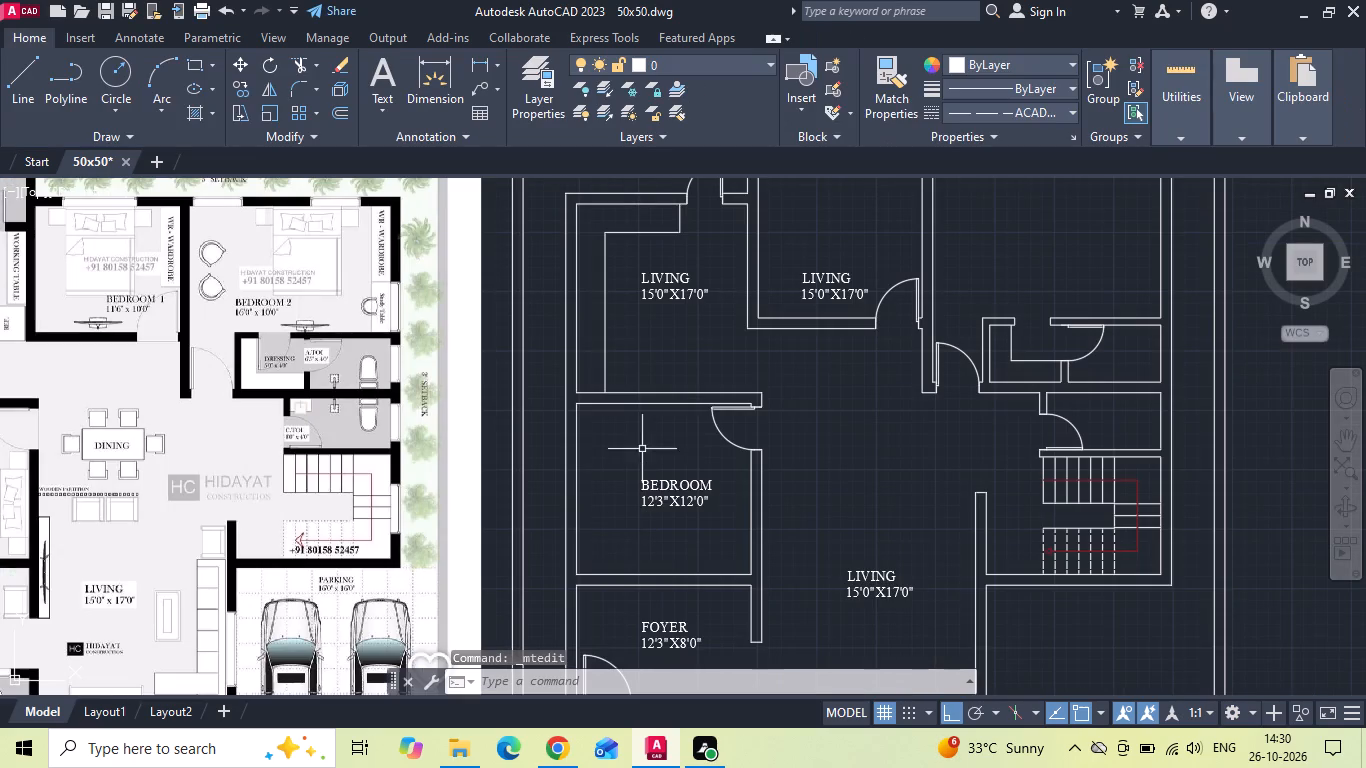
click(656, 492)
right_click(656, 492)
click(720, 353)
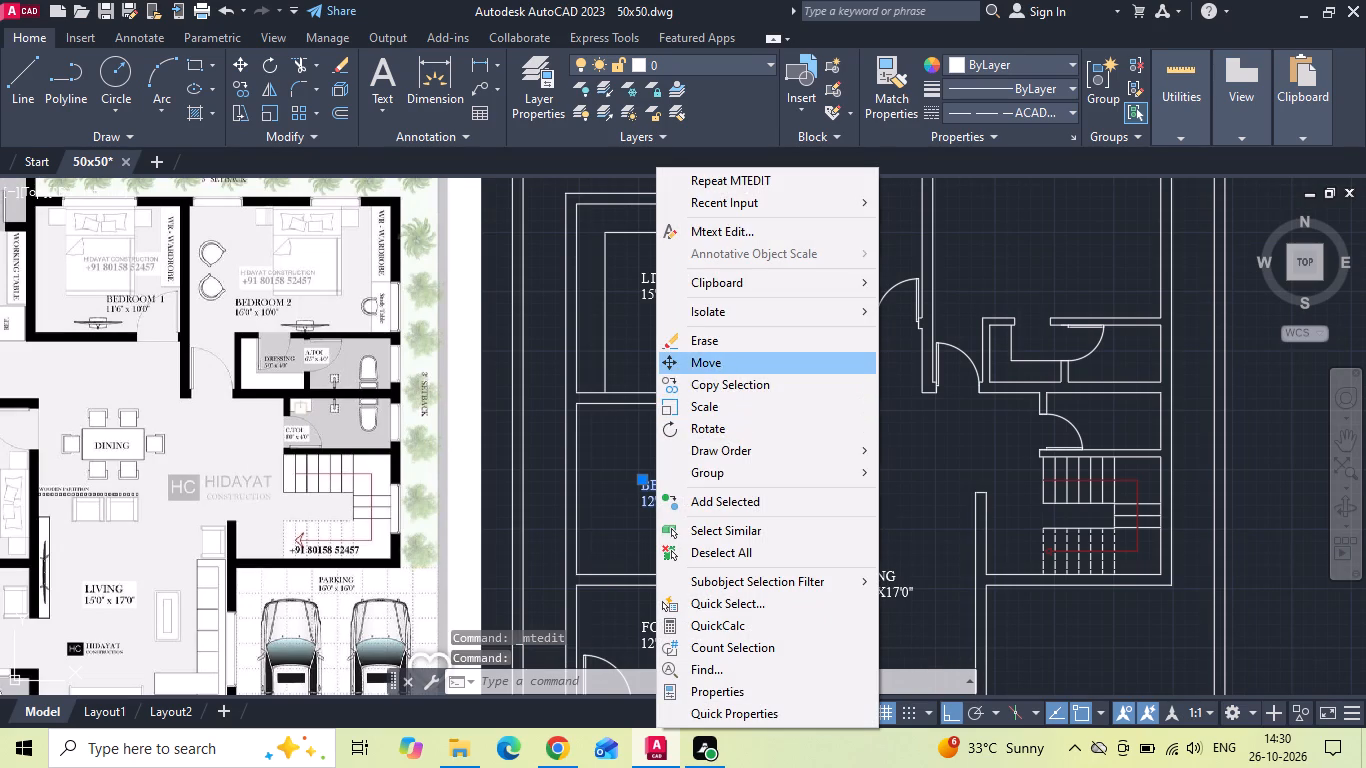
click(948, 453)
click(938, 450)
Replace the room name in the kitchen's copied LIVING label with KITCHEN.
middle_drag(713, 391, 795, 506)
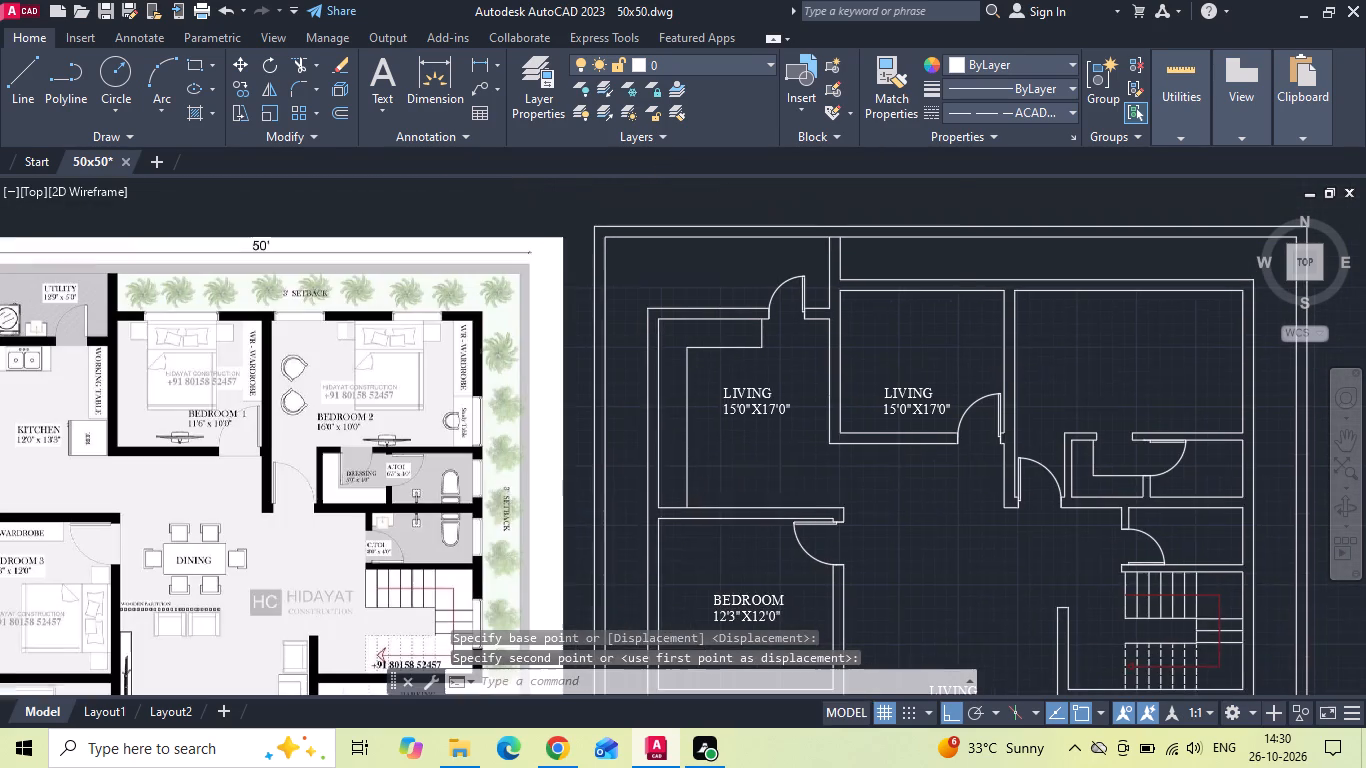
double_click(752, 405)
scroll(752, 405, up, 2)
drag(782, 388, 603, 396)
key(BackSpace)
text(KI)
text(TCHE)
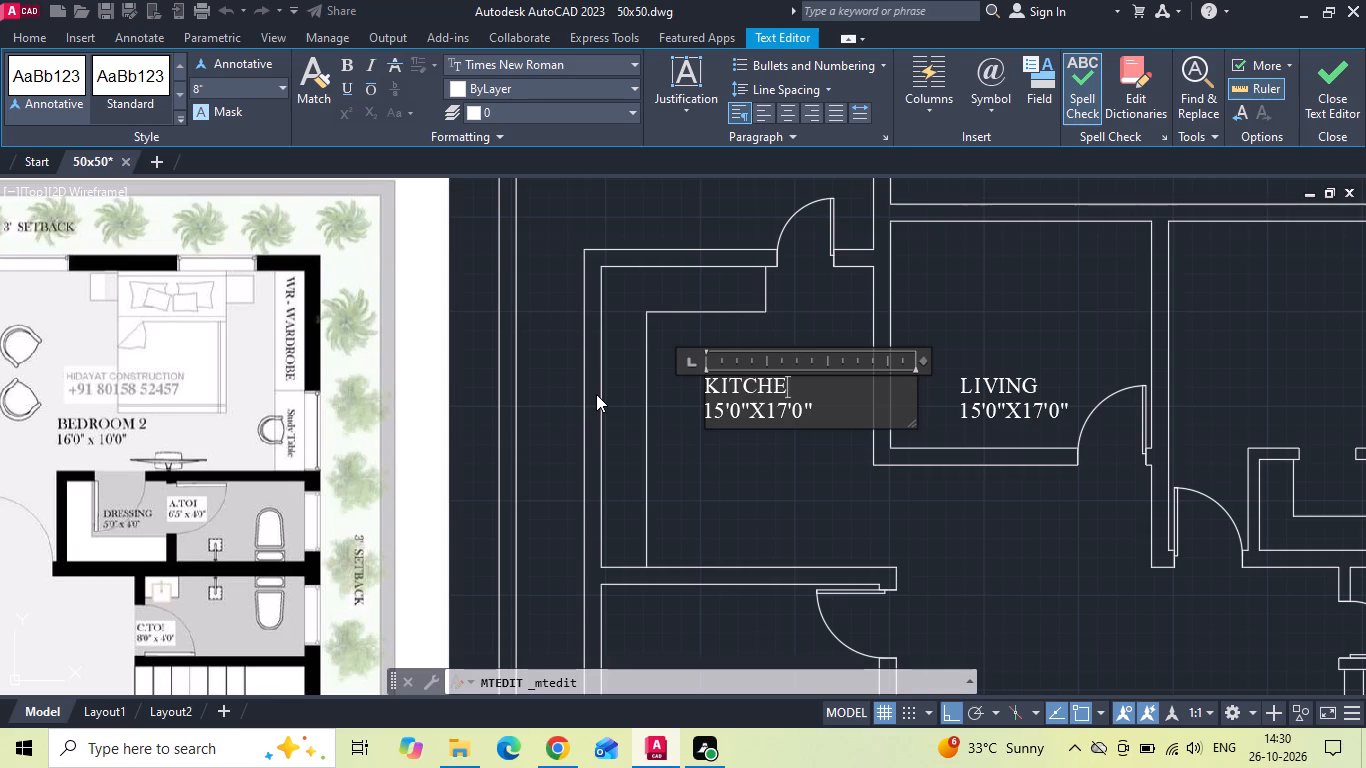
key(n)
Change the KITCHEN label's size line to 12'0"X13'3" per the reference plan and finish the text.
scroll(835, 399, down, 2)
scroll(366, 418, up, 2)
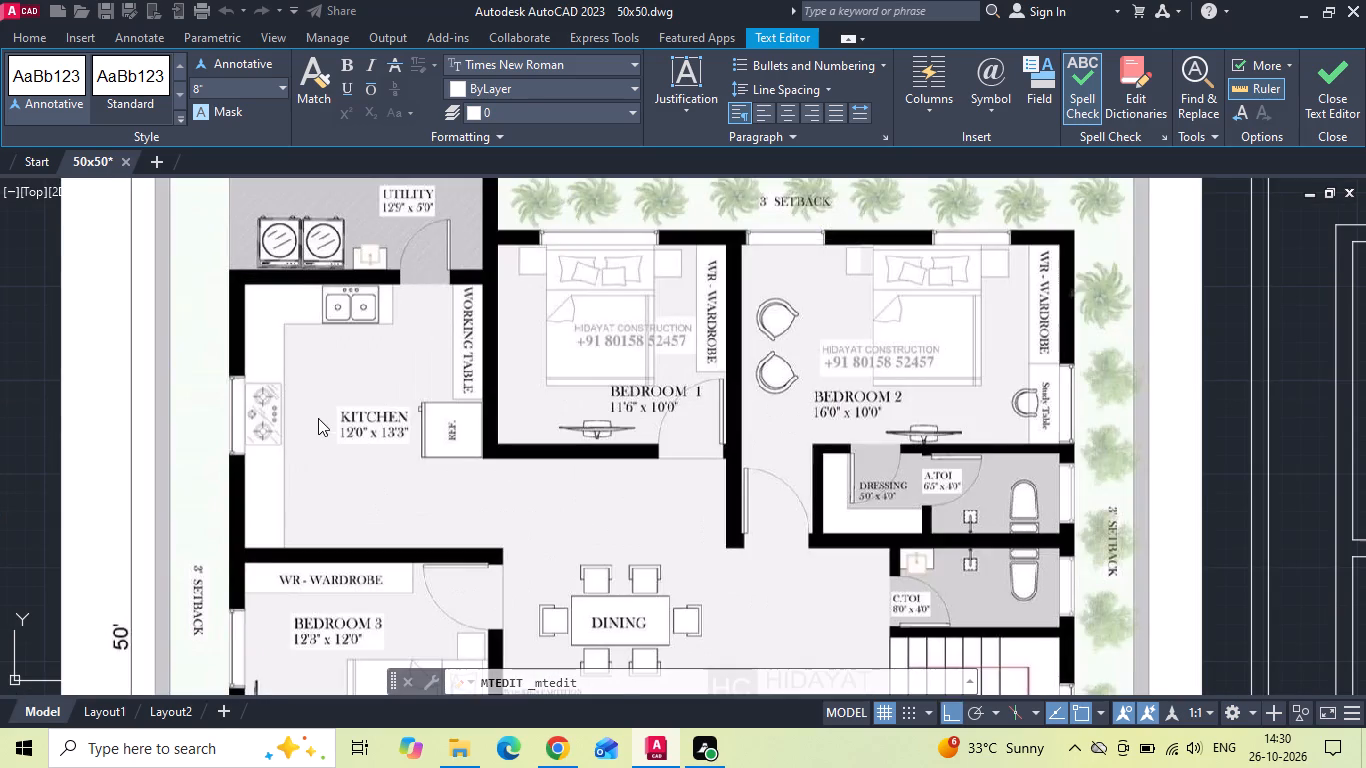
scroll(318, 418, down, 1)
scroll(1120, 402, up, 2)
click(999, 399)
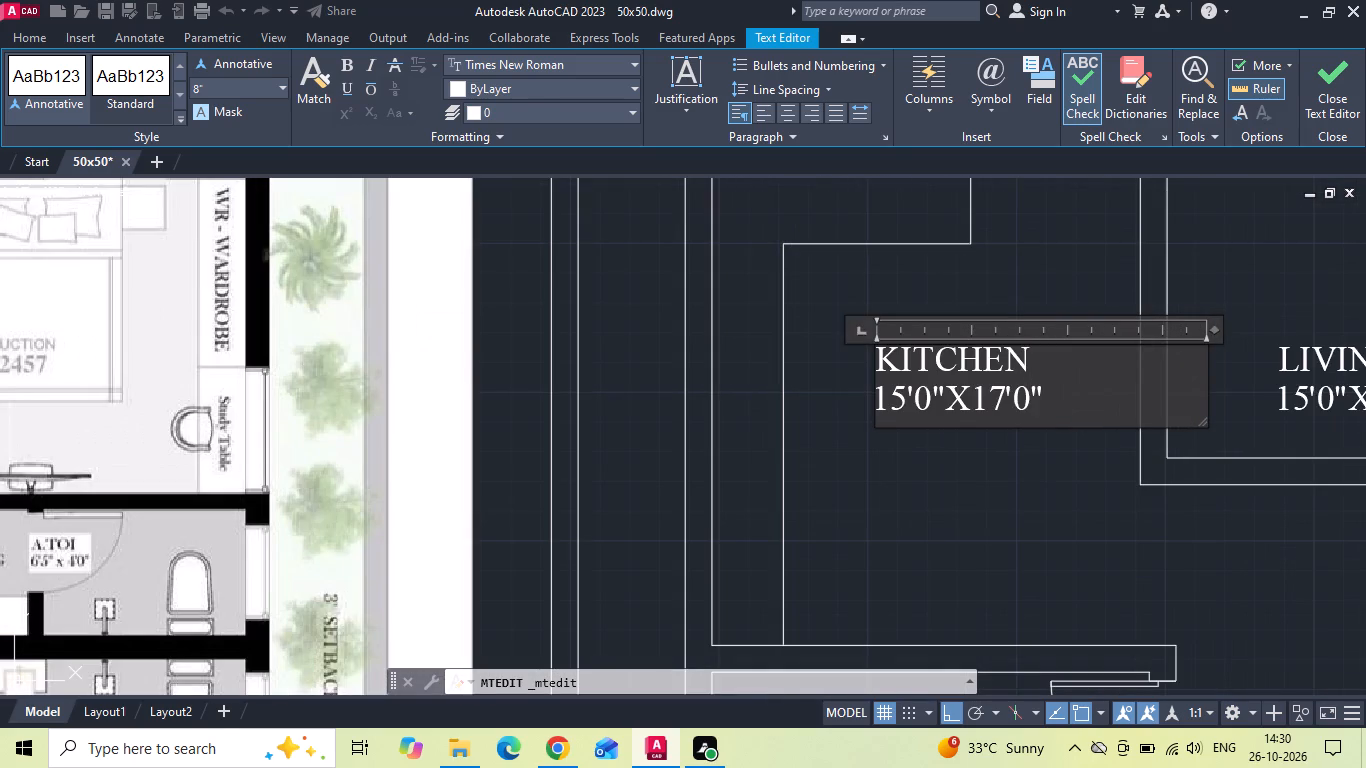
key(BackSpace)
key(3)
click(1034, 405)
key(BackSpace)
key(3)
click(905, 415)
key(BackSpace)
key(2)
click(860, 462)
Move the LIVING label in the bedroom beside the kitchen straight up by about 3'9".
scroll(721, 449, down, 2)
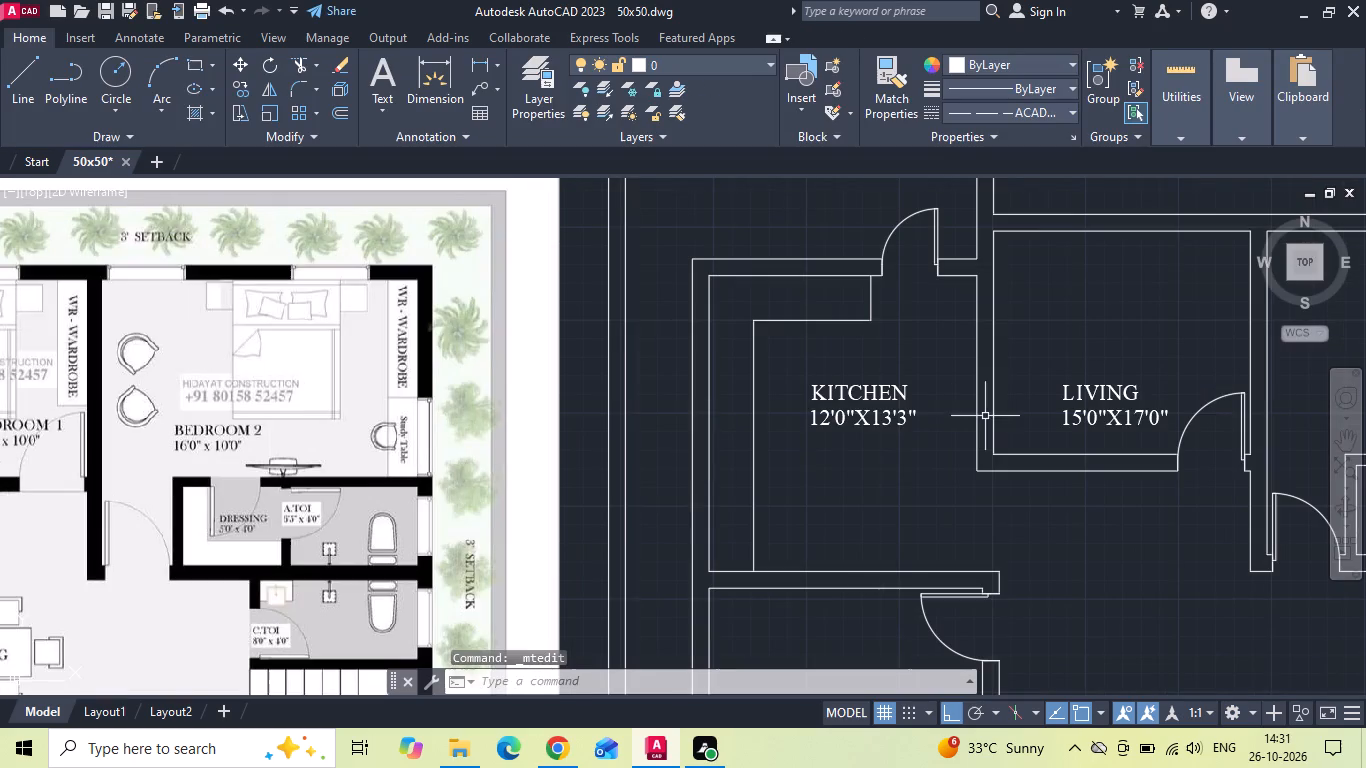
middle_drag(362, 416, 625, 388)
middle_drag(1076, 404, 796, 392)
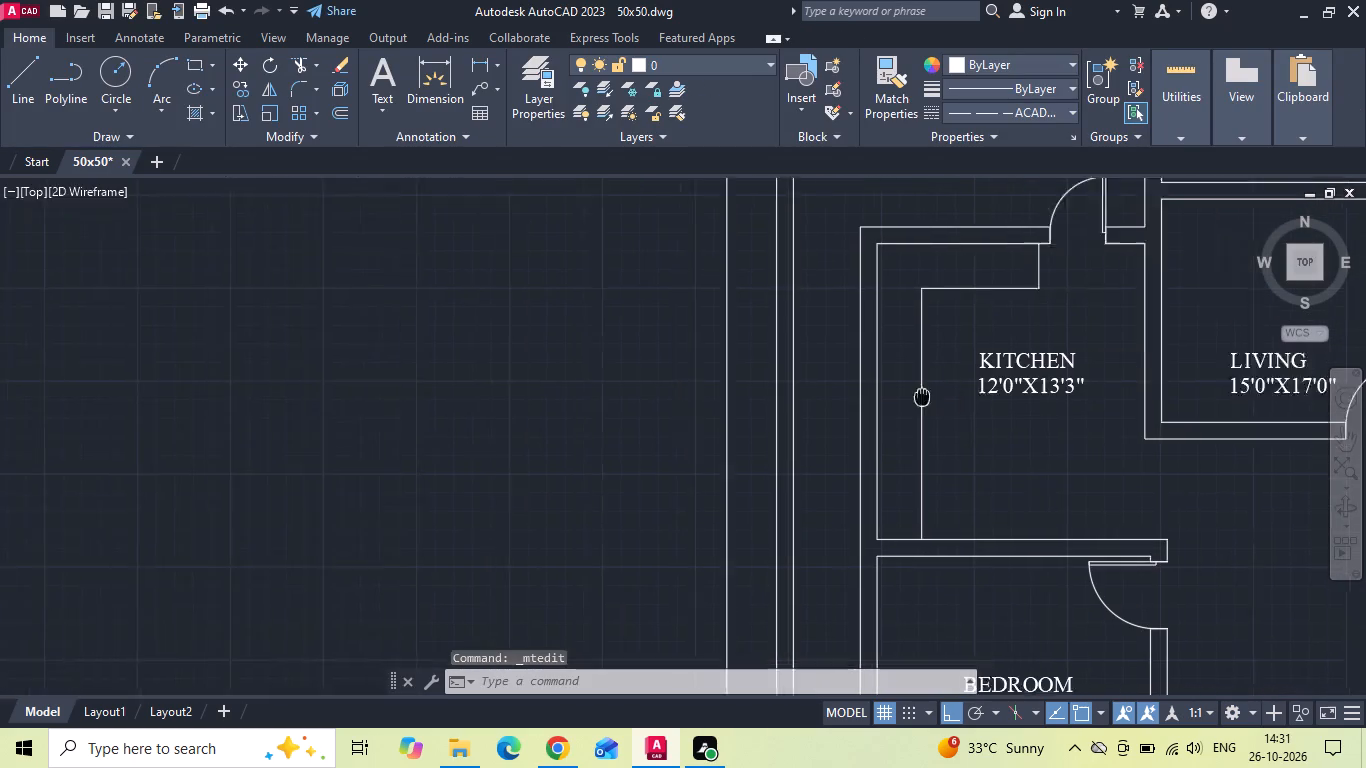
middle_drag(796, 392, 664, 392)
scroll(1121, 388, up, 1)
click(910, 348)
click(863, 280)
right_click(851, 272)
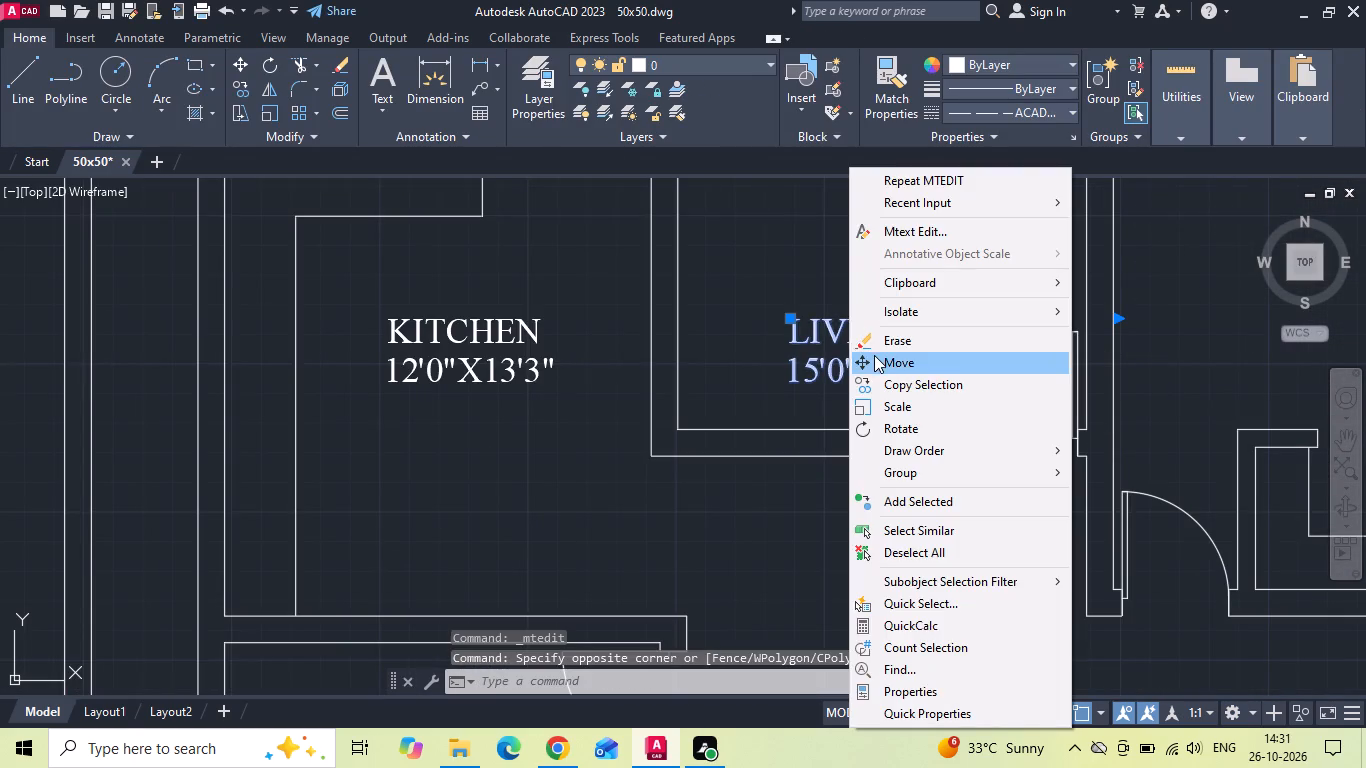
click(874, 355)
middle_drag(872, 380, 860, 455)
drag(853, 455, 851, 421)
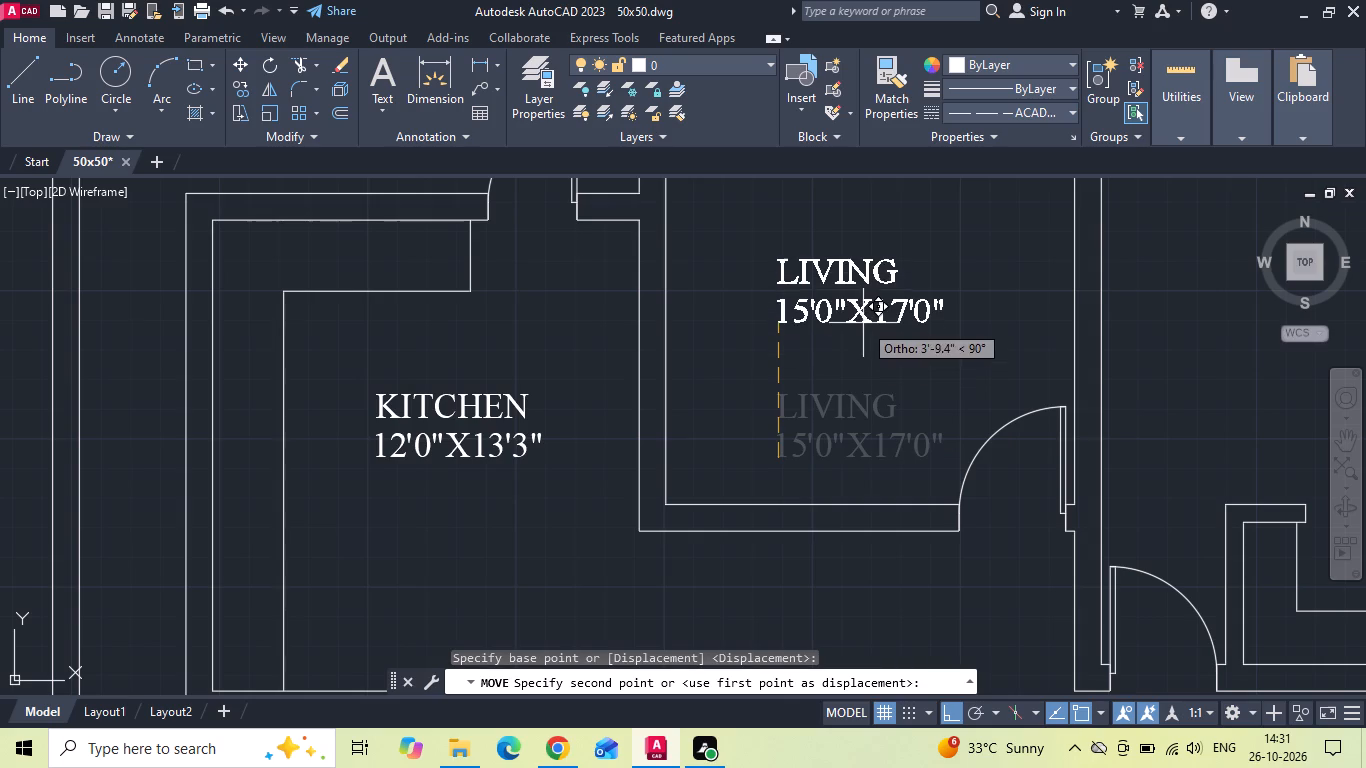
click(863, 323)
Change the size line of the LIVING label in the bedroom beside the kitchen to 11'6"X10'0".
double_click(901, 322)
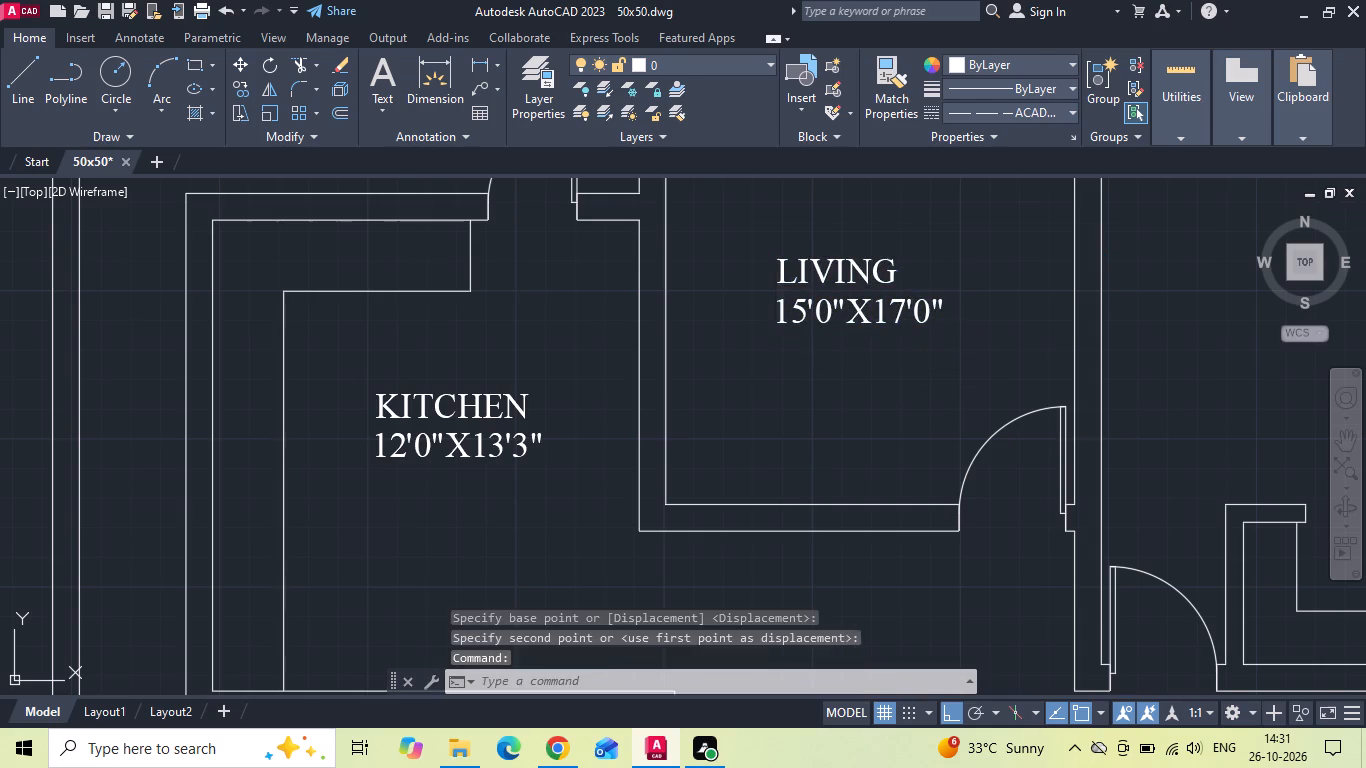
key(BackSpace)
key(0)
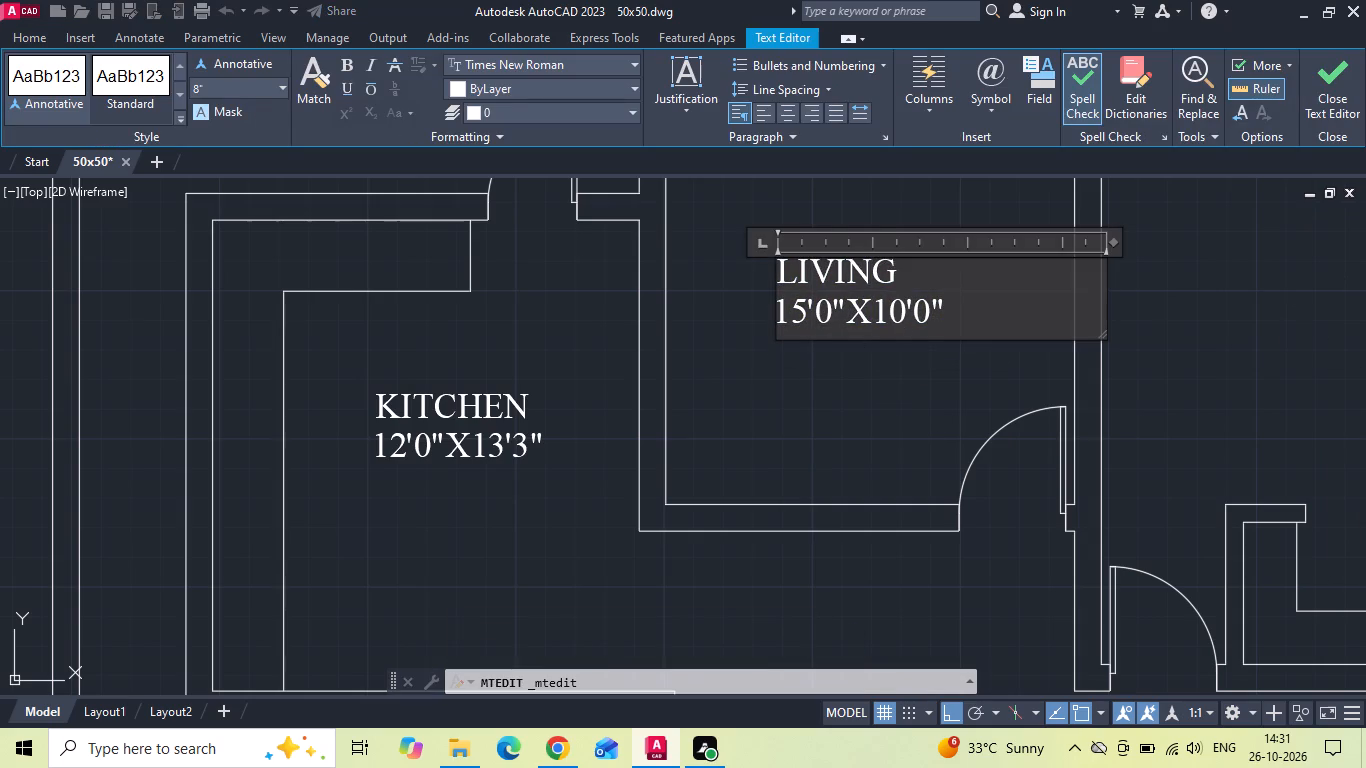
click(825, 310)
key(BackSpace)
key(6)
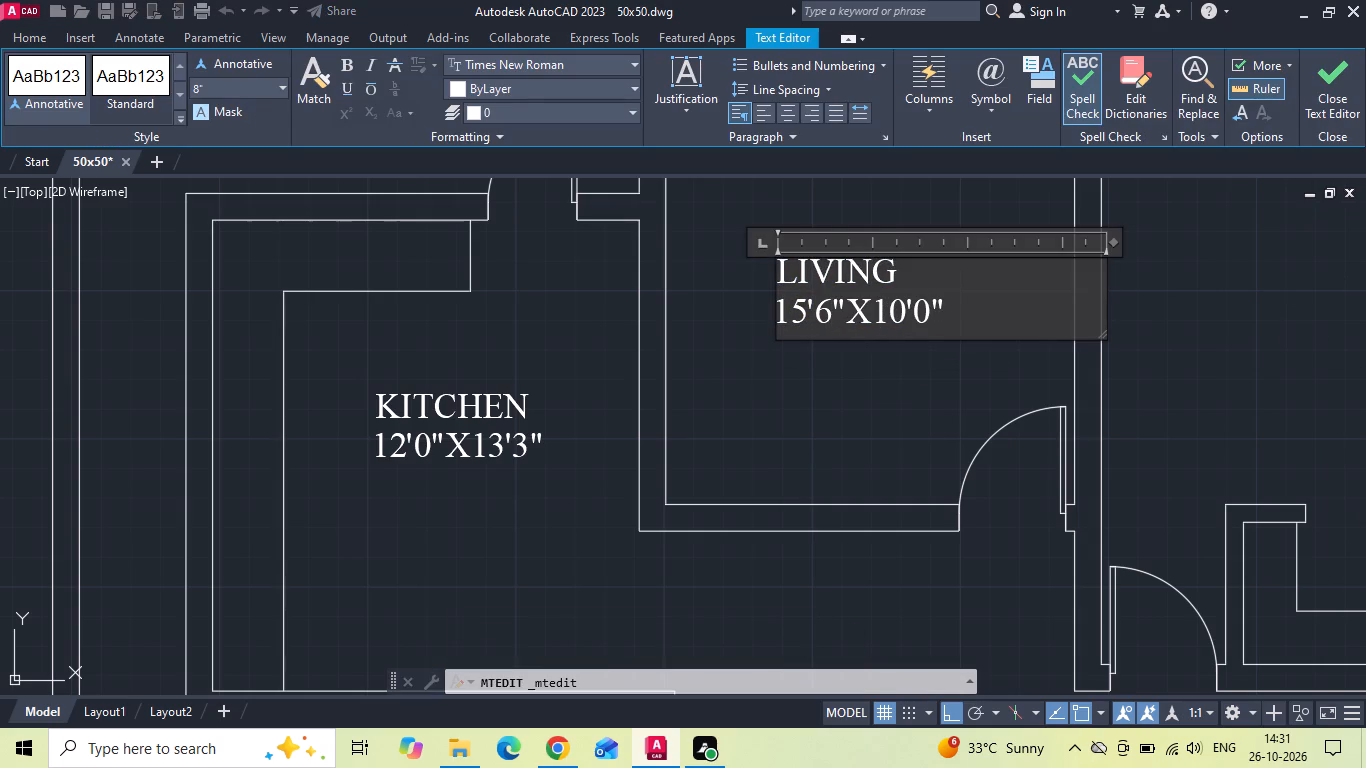
click(807, 317)
key(BackSpace)
key(1)
Replace the room name in the 11'6"X10'0" label with BEDROOM and finish the text.
drag(896, 285, 551, 284)
key(BackSpace)
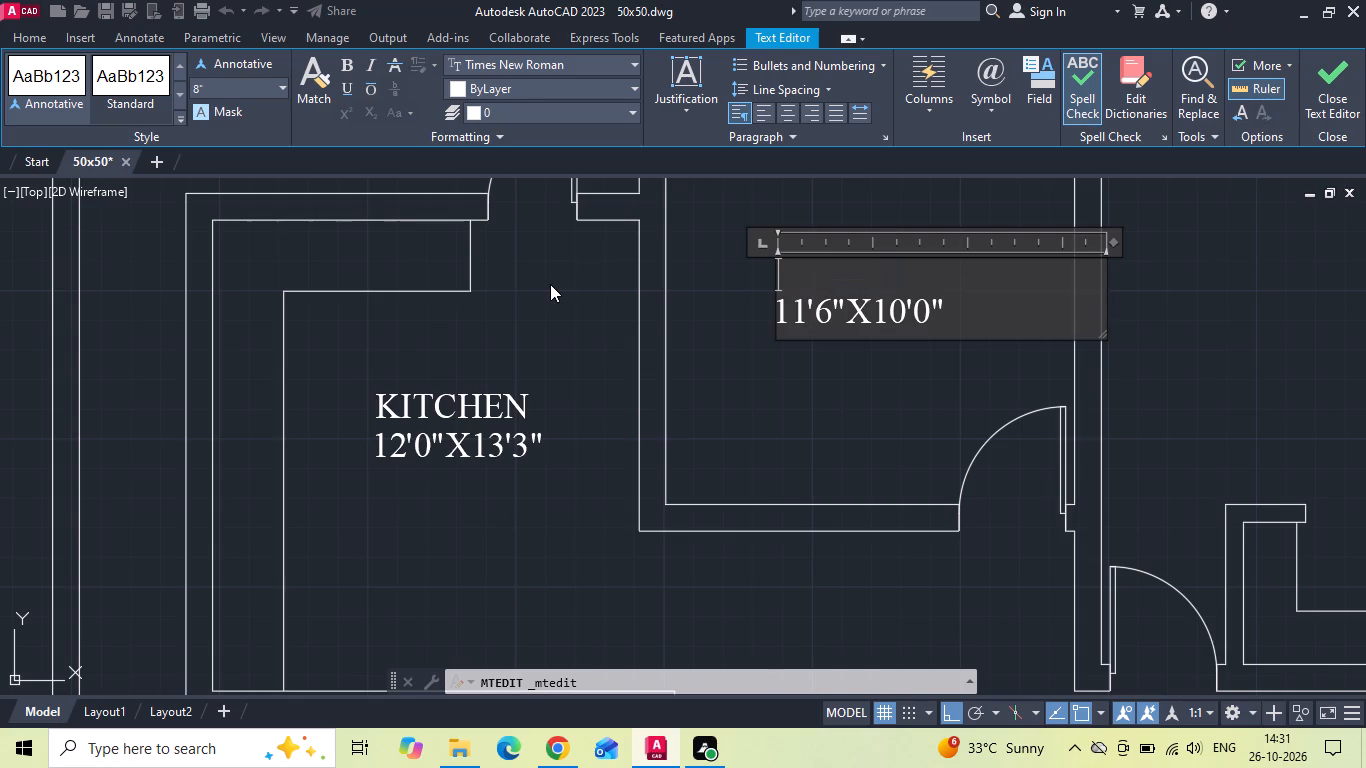
text(BEDROOM)
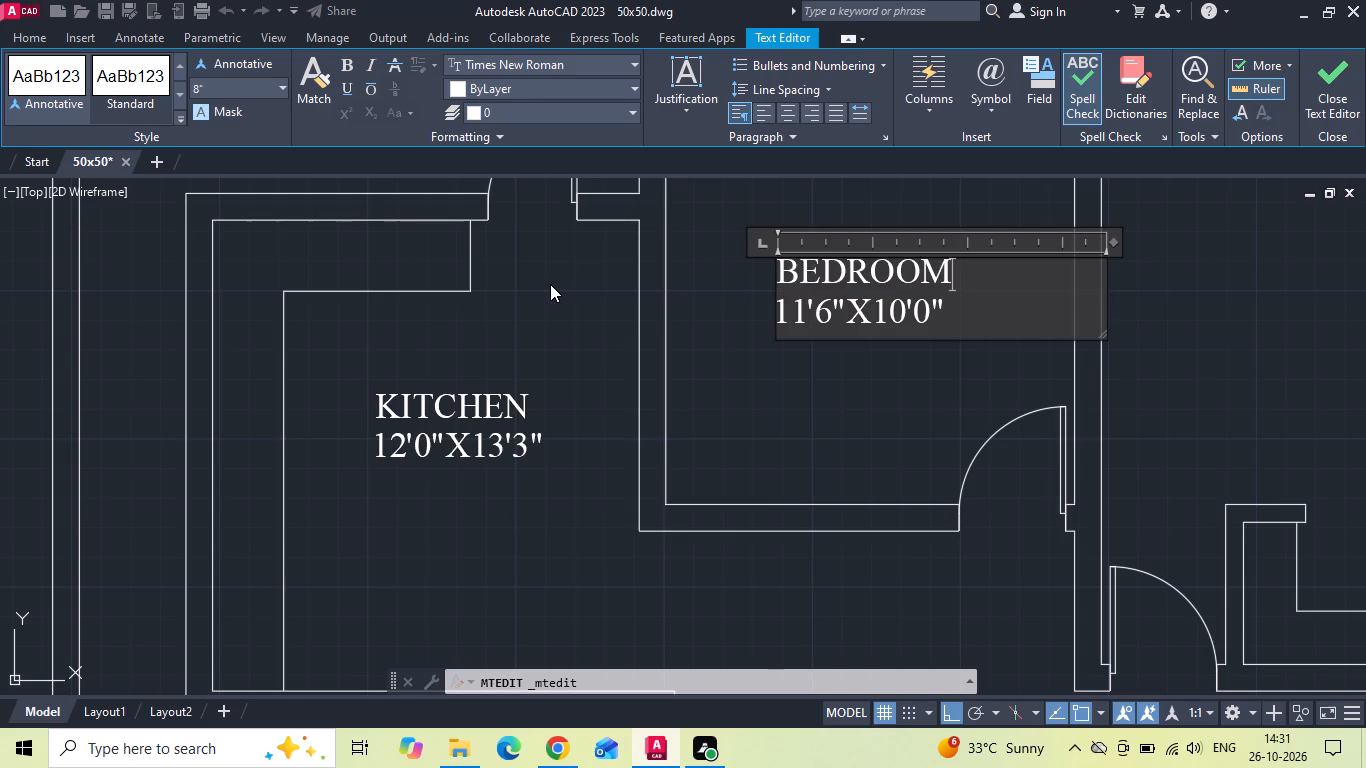
click(745, 422)
Nudge the 11'6"X10'0" BEDROOM label slightly down within its room.
scroll(745, 396, down, 1)
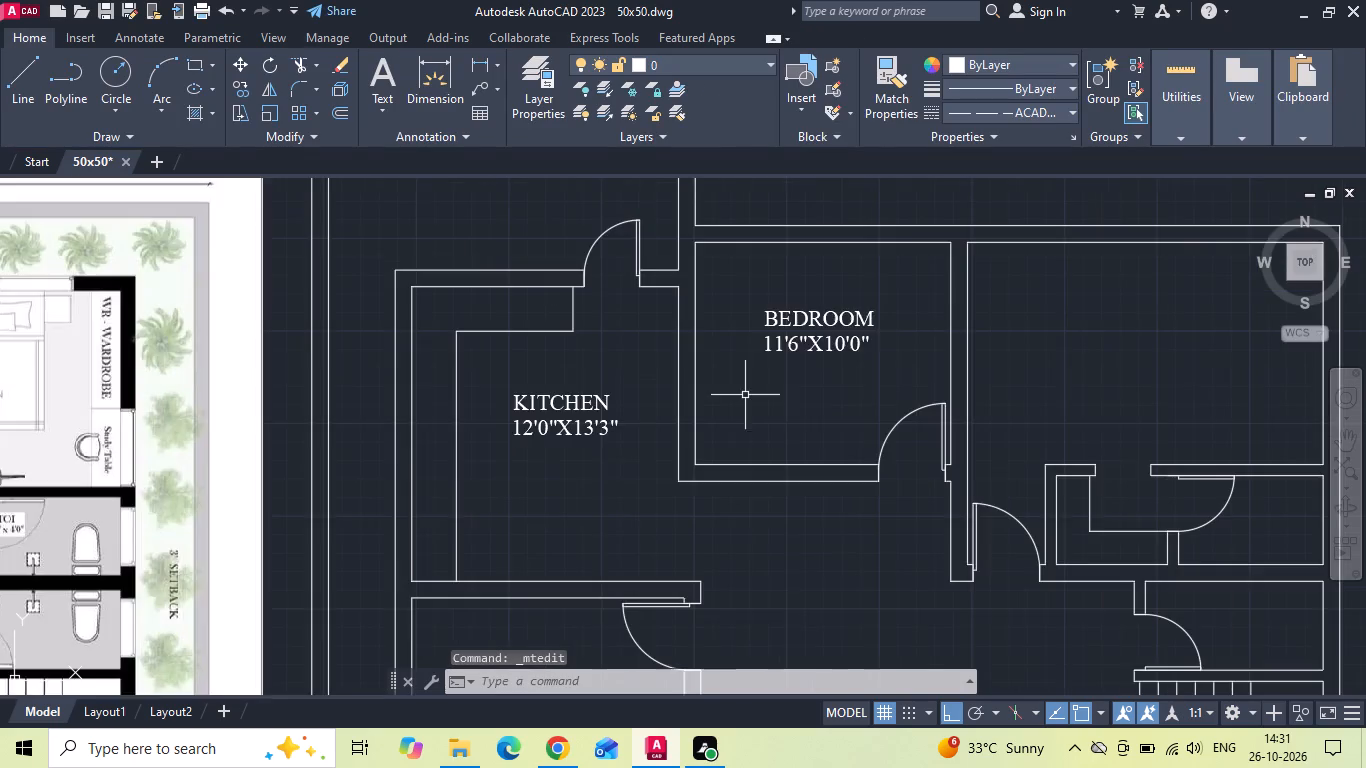
scroll(746, 394, down, 1)
click(785, 370)
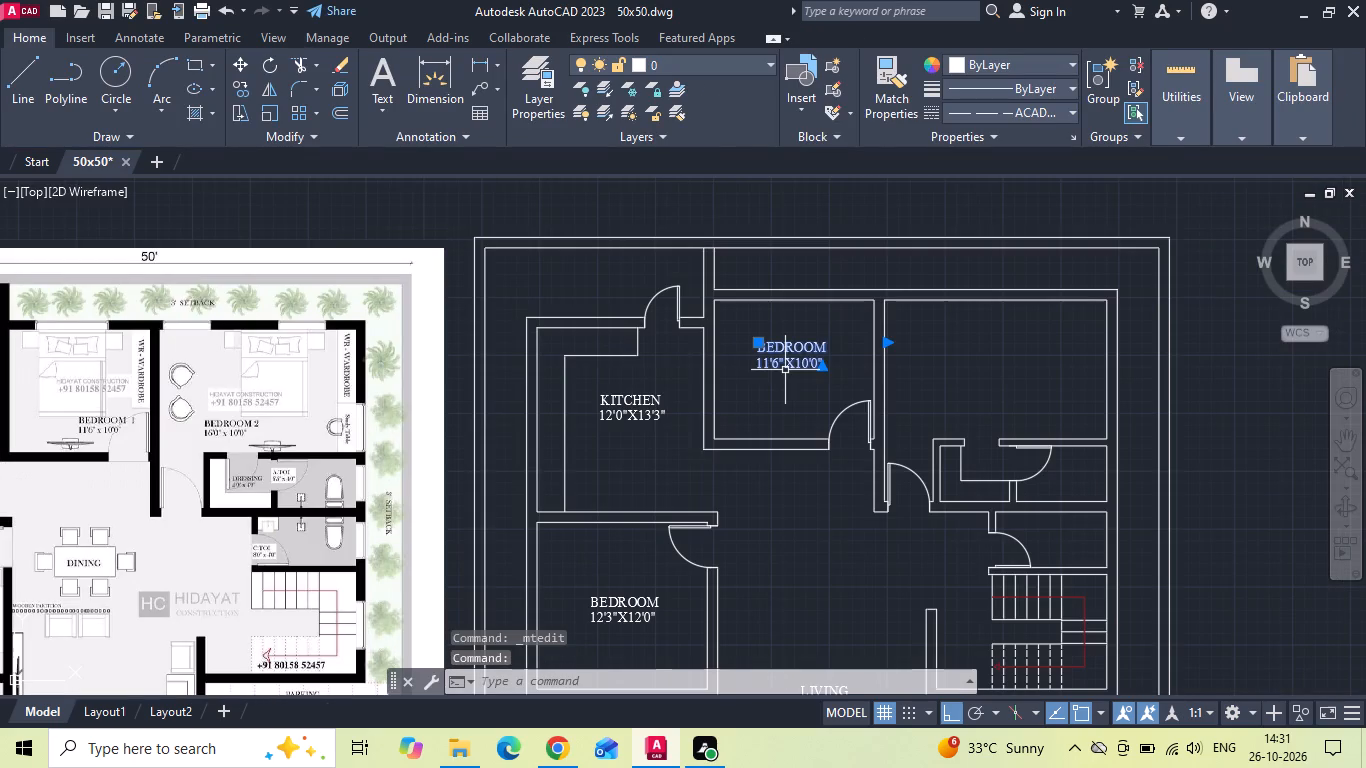
right_click(790, 359)
click(833, 364)
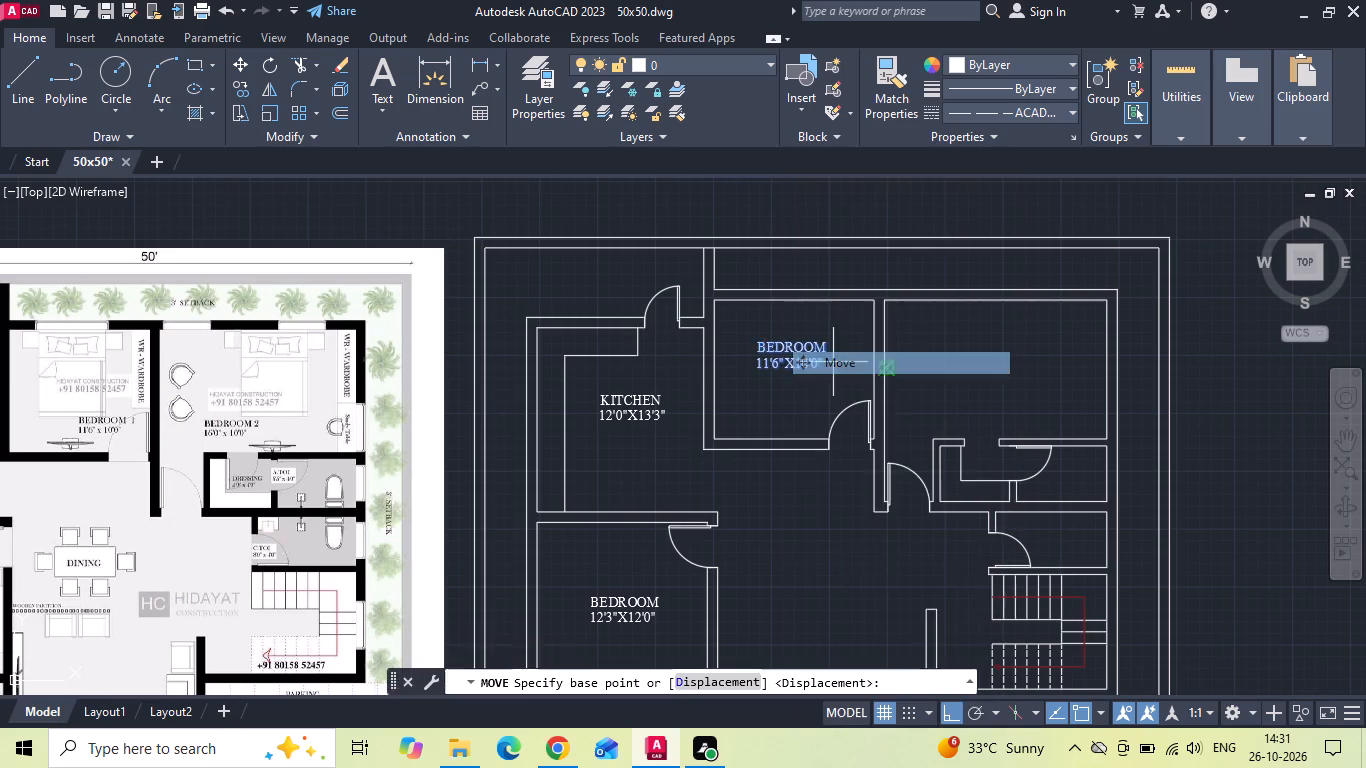
scroll(815, 356, up, 1)
click(800, 409)
click(799, 415)
Copy the 11'6"X10'0" BEDROOM label horizontally into the larger bedroom on its east side.
click(789, 411)
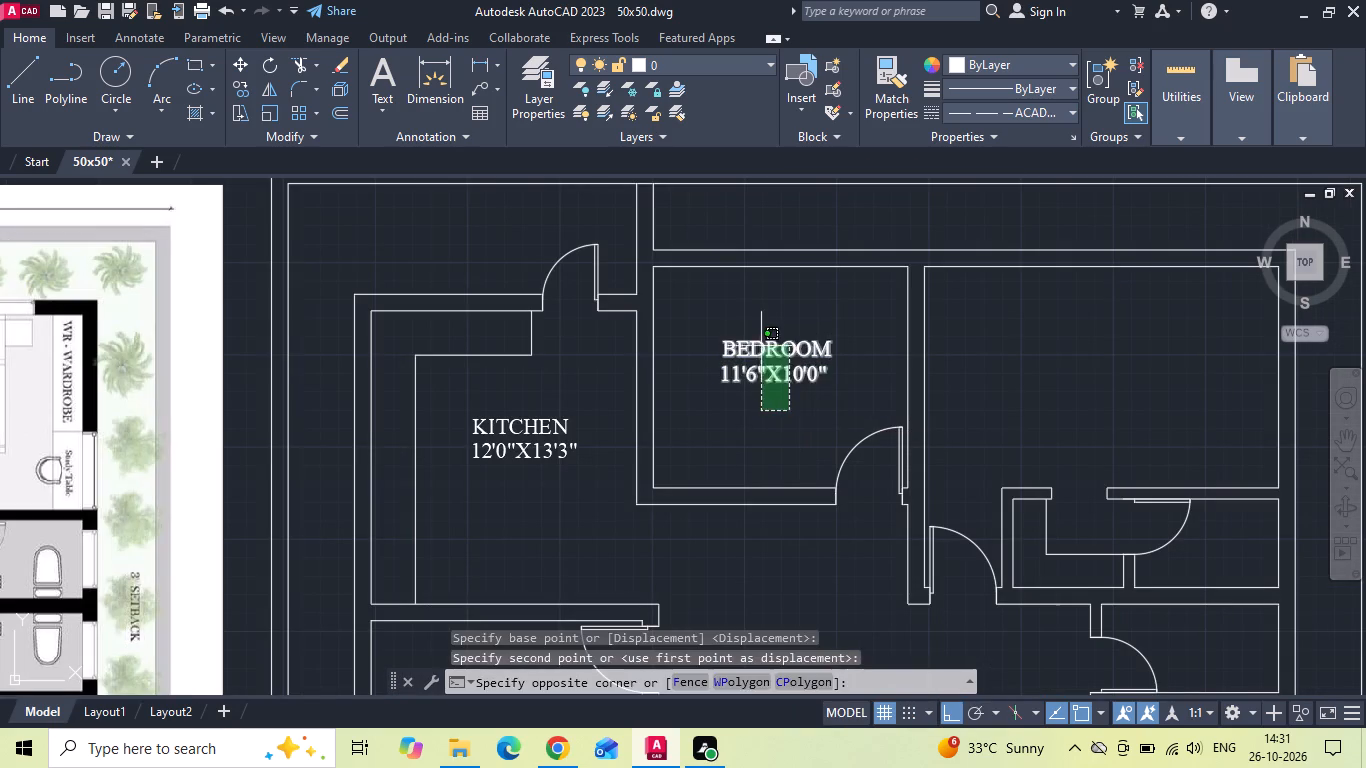
click(760, 342)
right_click(758, 338)
click(797, 385)
drag(819, 368, 867, 371)
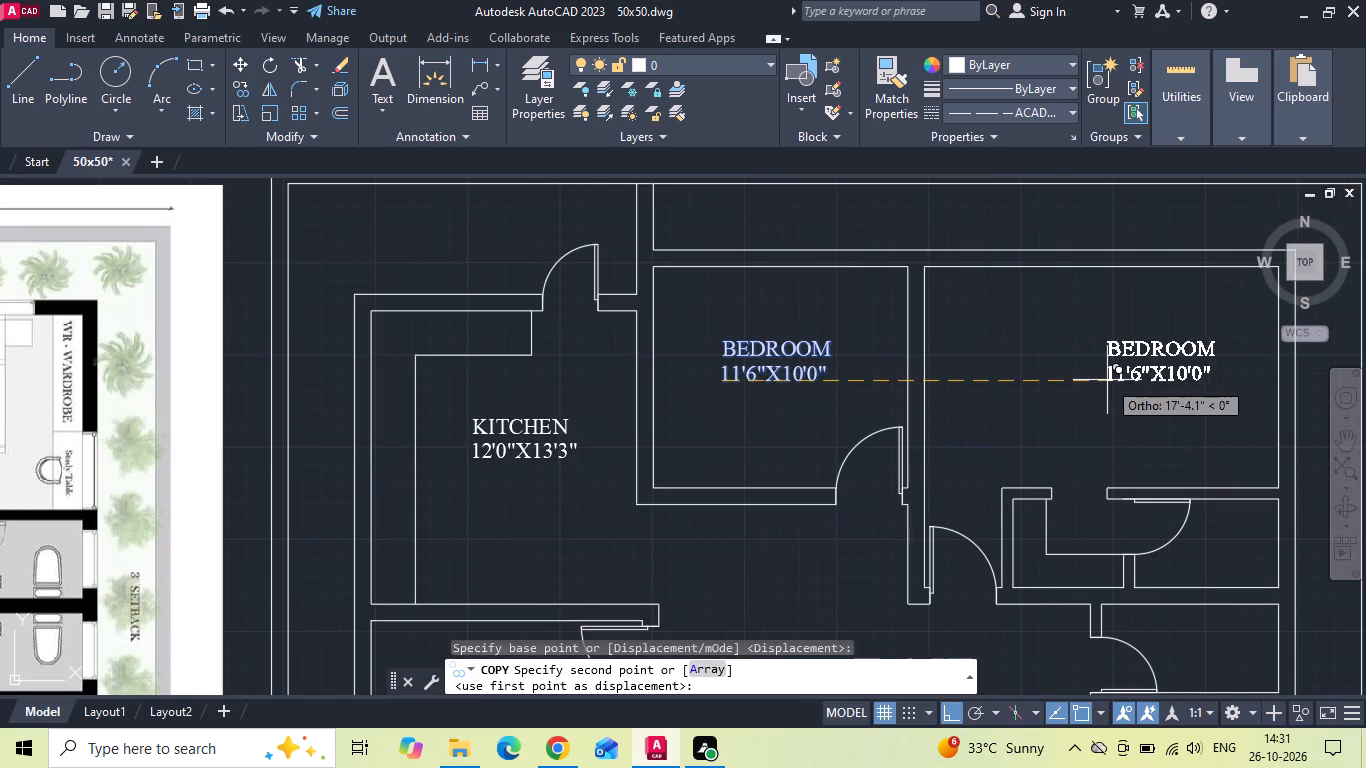
click(1053, 374)
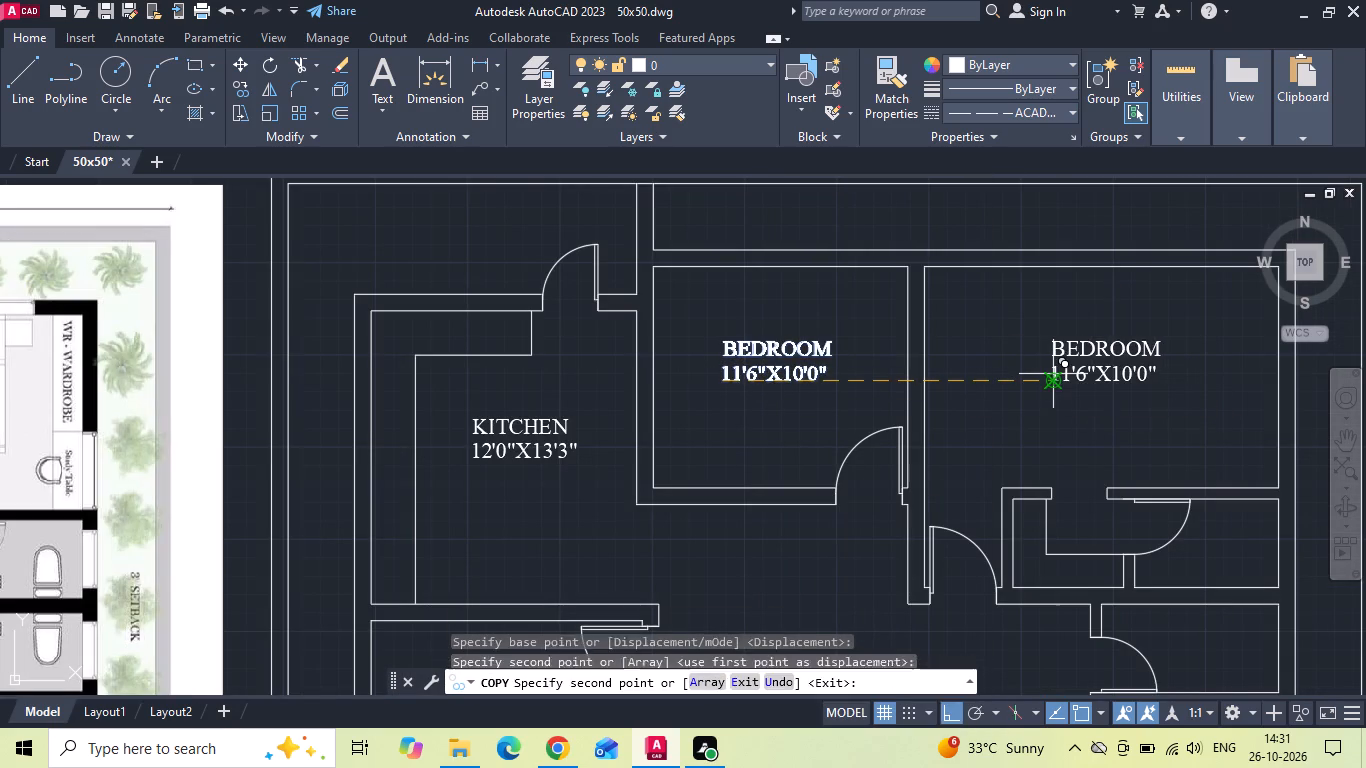
key(Escape)
Change the size line of the BEDROOM label in the larger northeast bedroom to 16'0"X10'0".
scroll(1075, 366, down, 1)
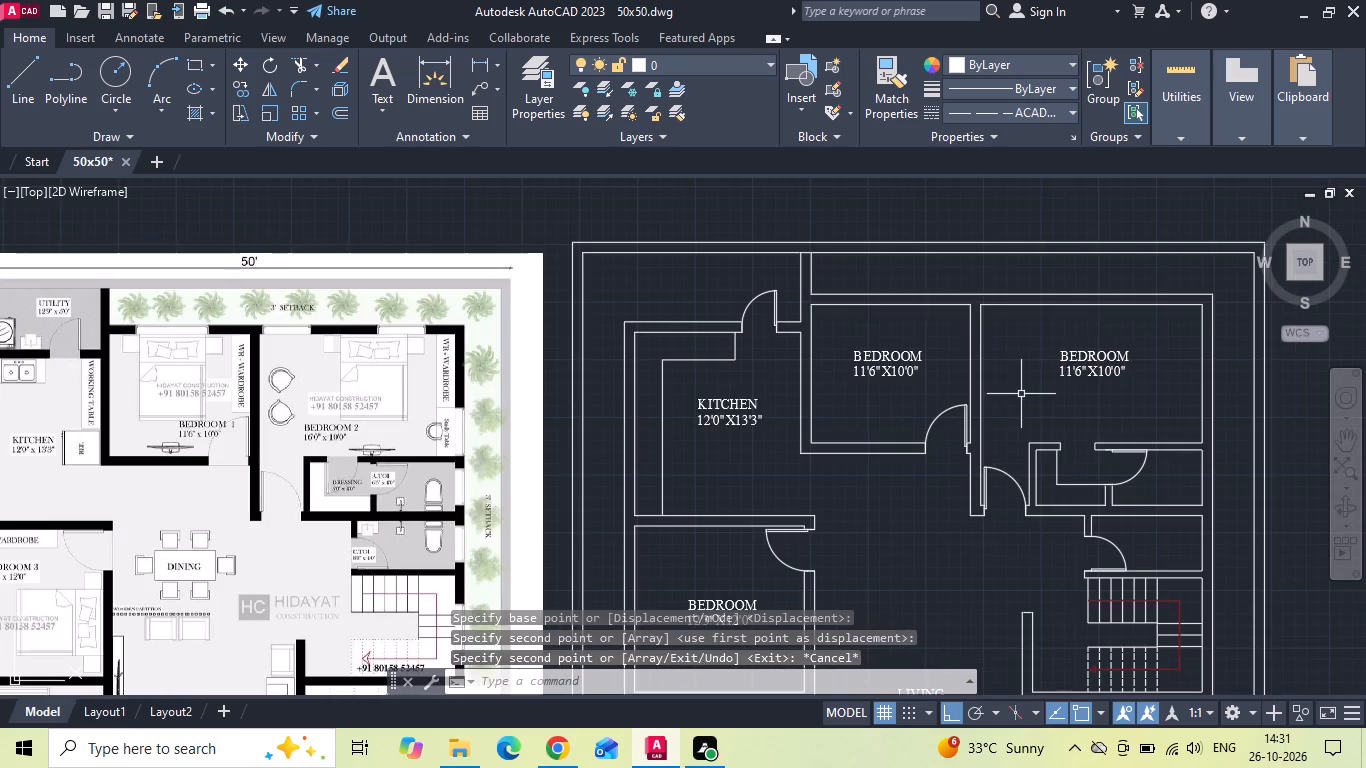
scroll(1067, 392, up, 2)
double_click(1089, 345)
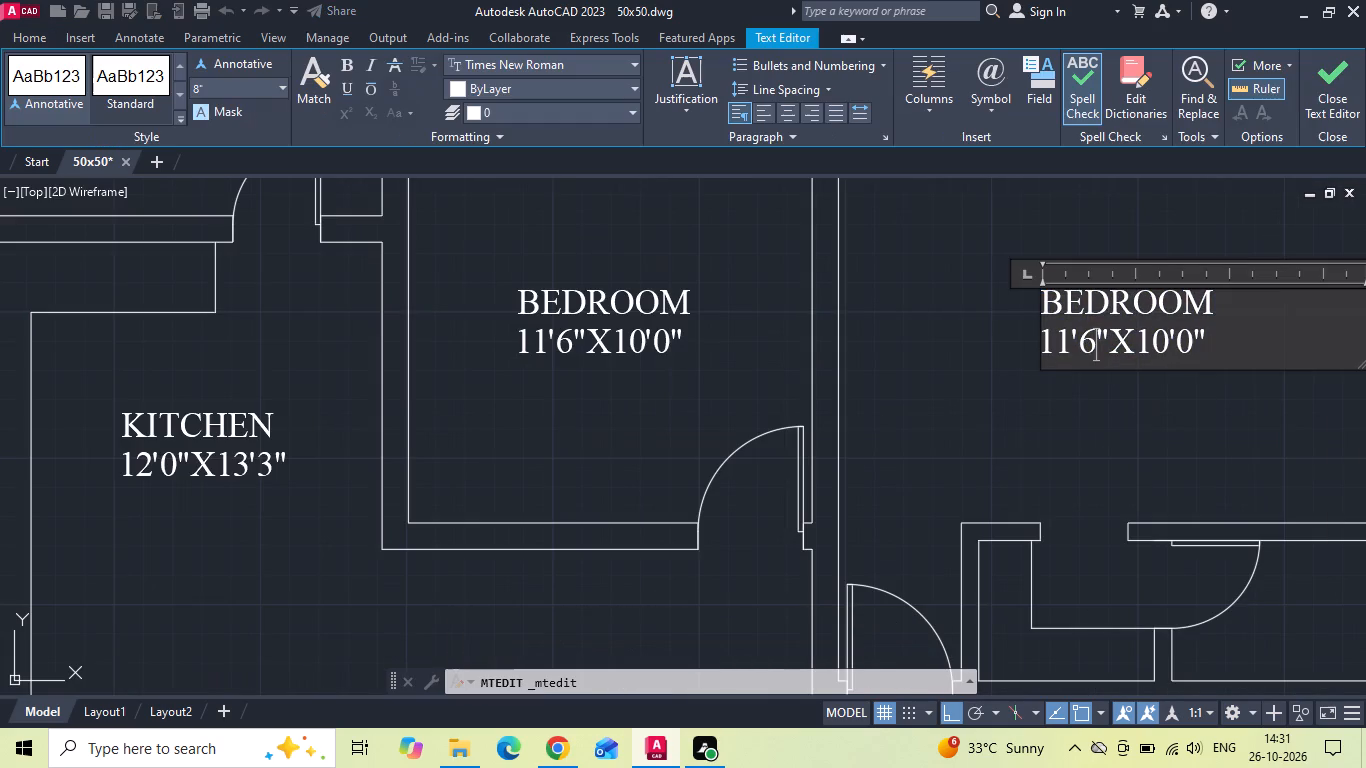
key(BackSpace)
key(0)
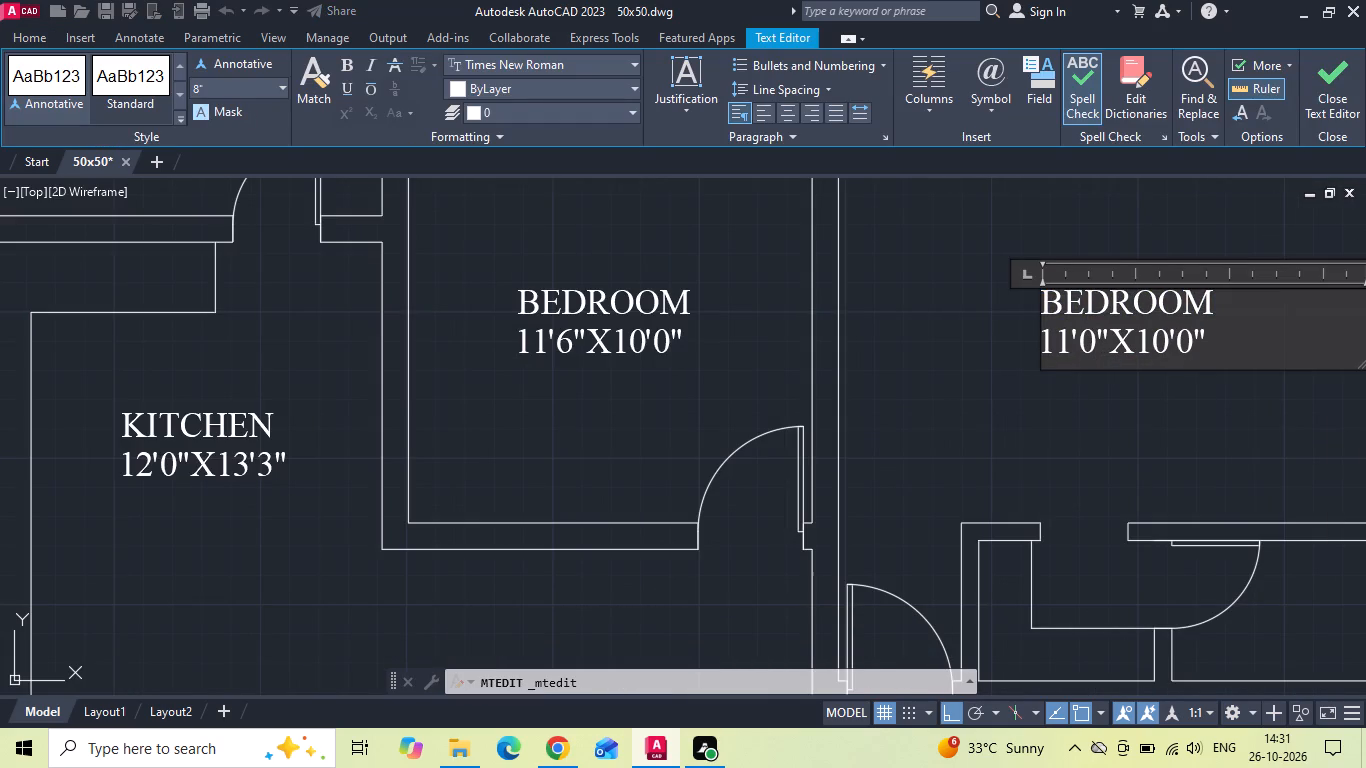
click(1068, 349)
key(BackSpace)
key(6)
click(1006, 387)
Copy the 15'0"X17'0" LIVING label straight up by about 9'6" into the dining area.
scroll(938, 354, down, 2)
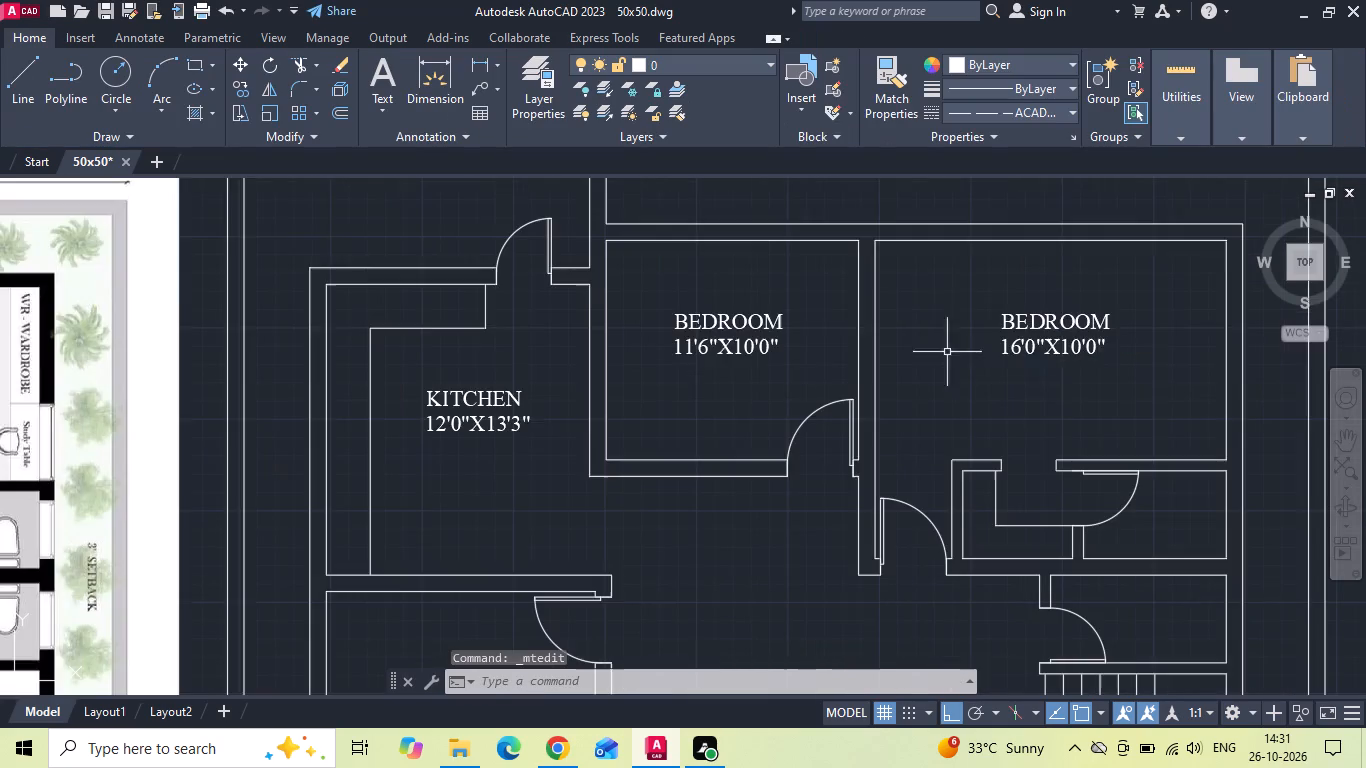
scroll(1034, 372, down, 1)
middle_drag(1026, 347, 1024, 278)
scroll(994, 316, down, 1)
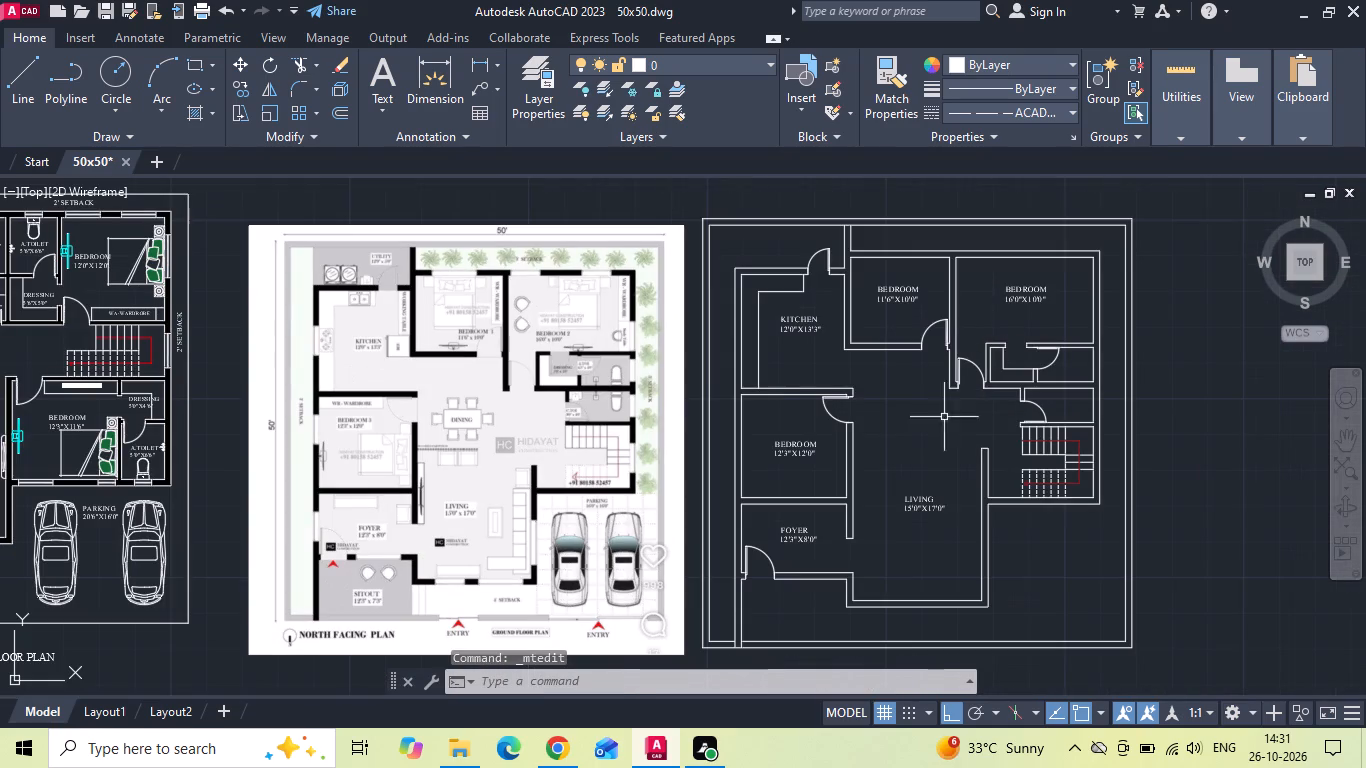
click(931, 497)
right_click(932, 502)
click(977, 383)
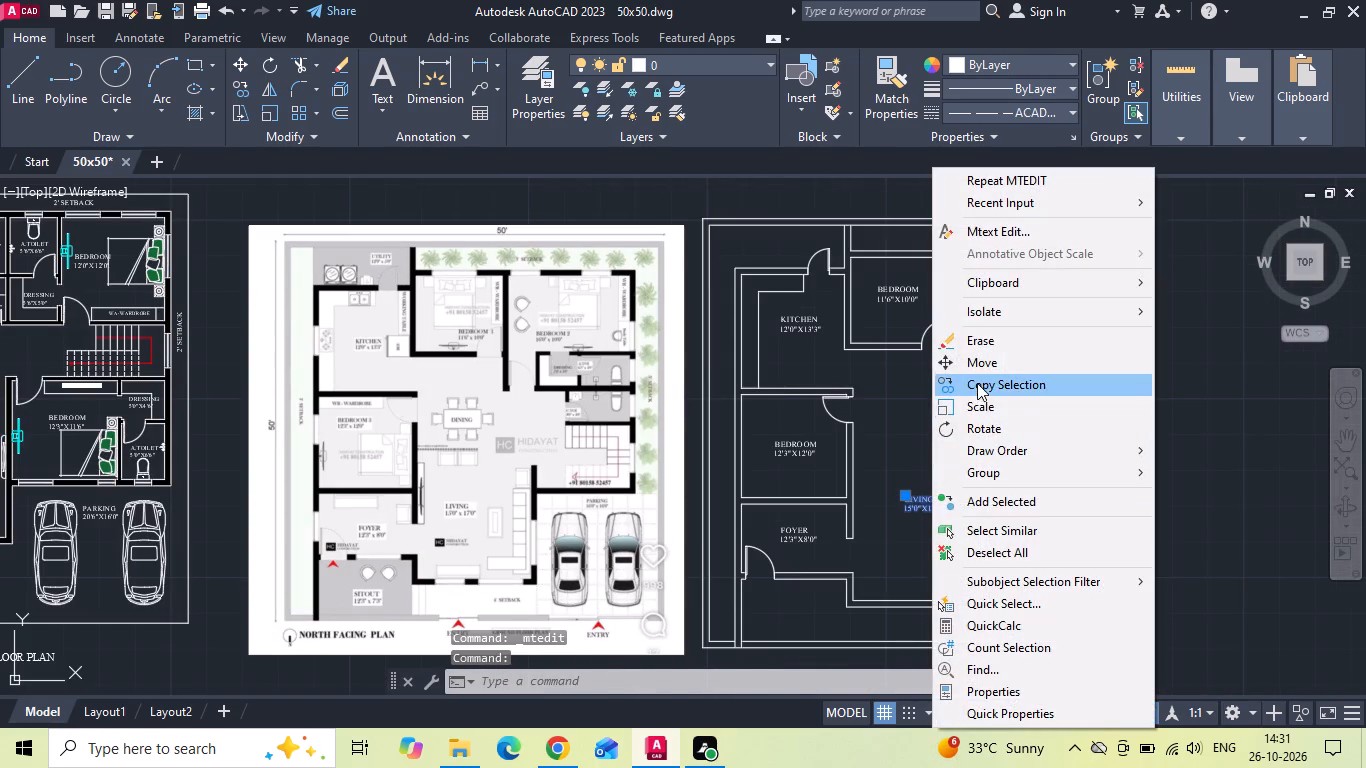
click(930, 506)
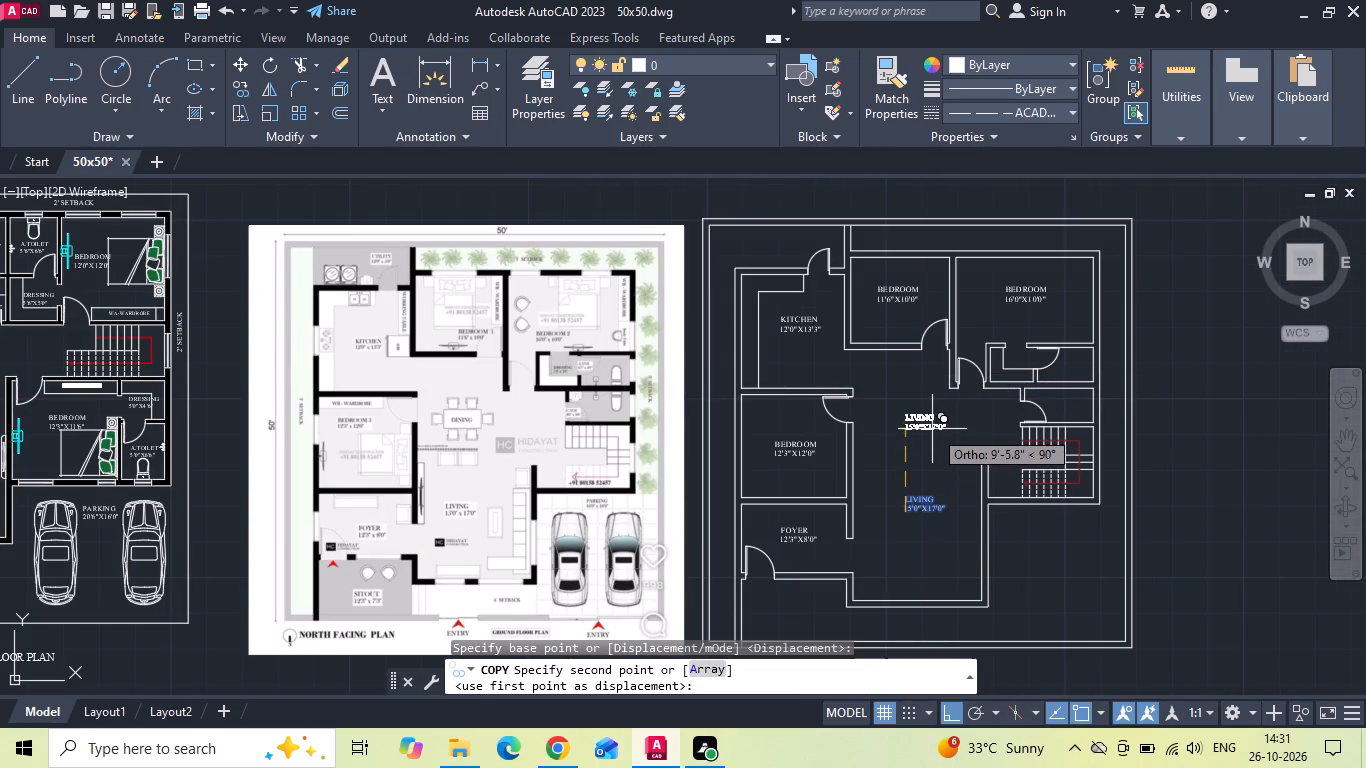
click(932, 429)
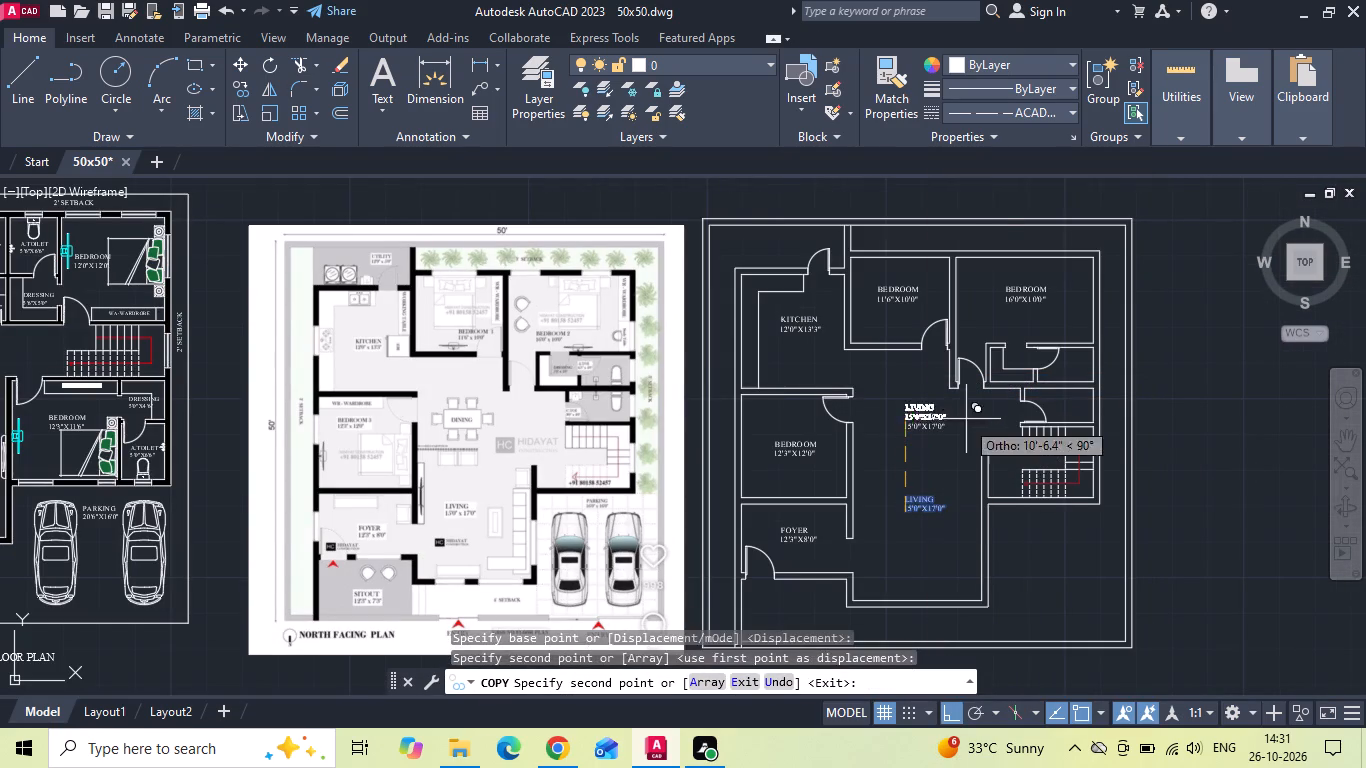
scroll(1055, 412, up, 1)
key(Escape)
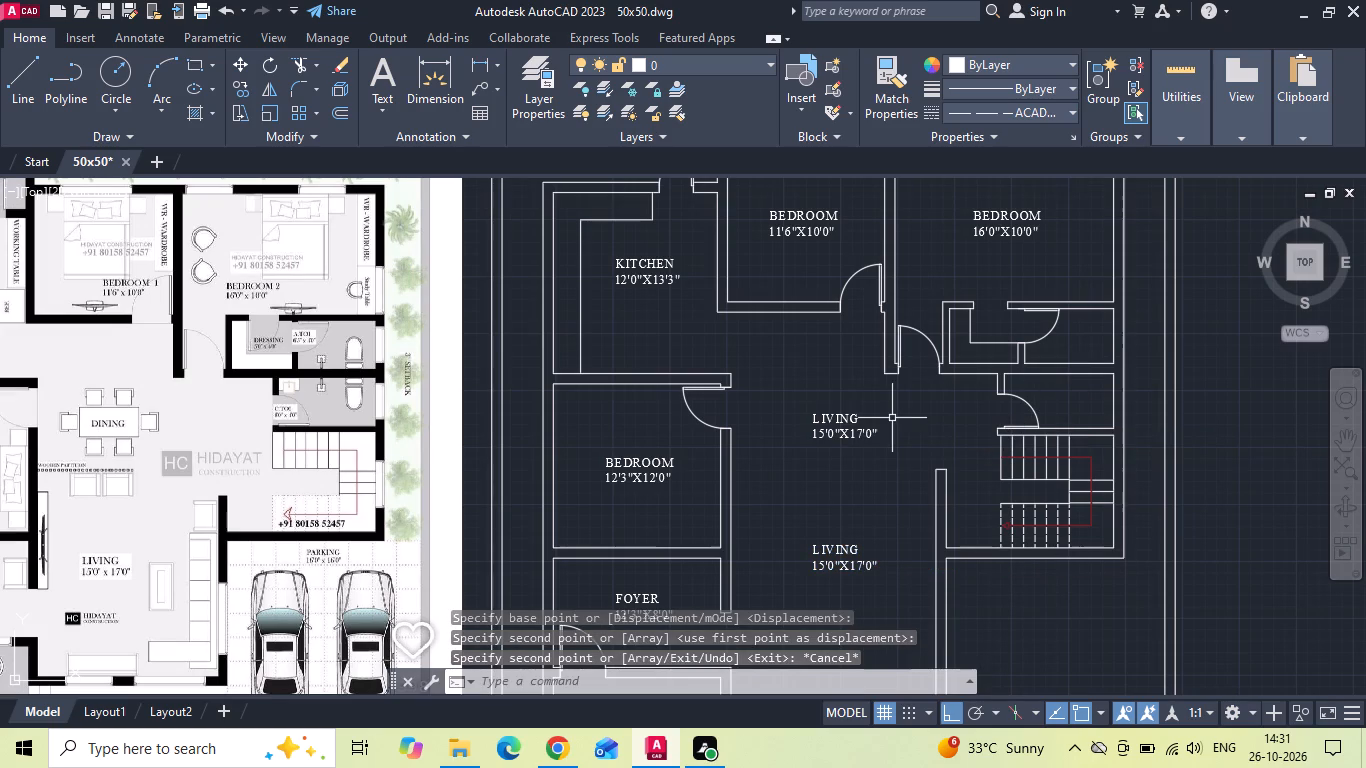
Replace the whole text of the upper LIVING label with DINING, without a size line.
double_click(856, 421)
scroll(856, 424, up, 3)
drag(907, 432, 656, 419)
drag(958, 444, 892, 466)
drag(883, 464, 640, 394)
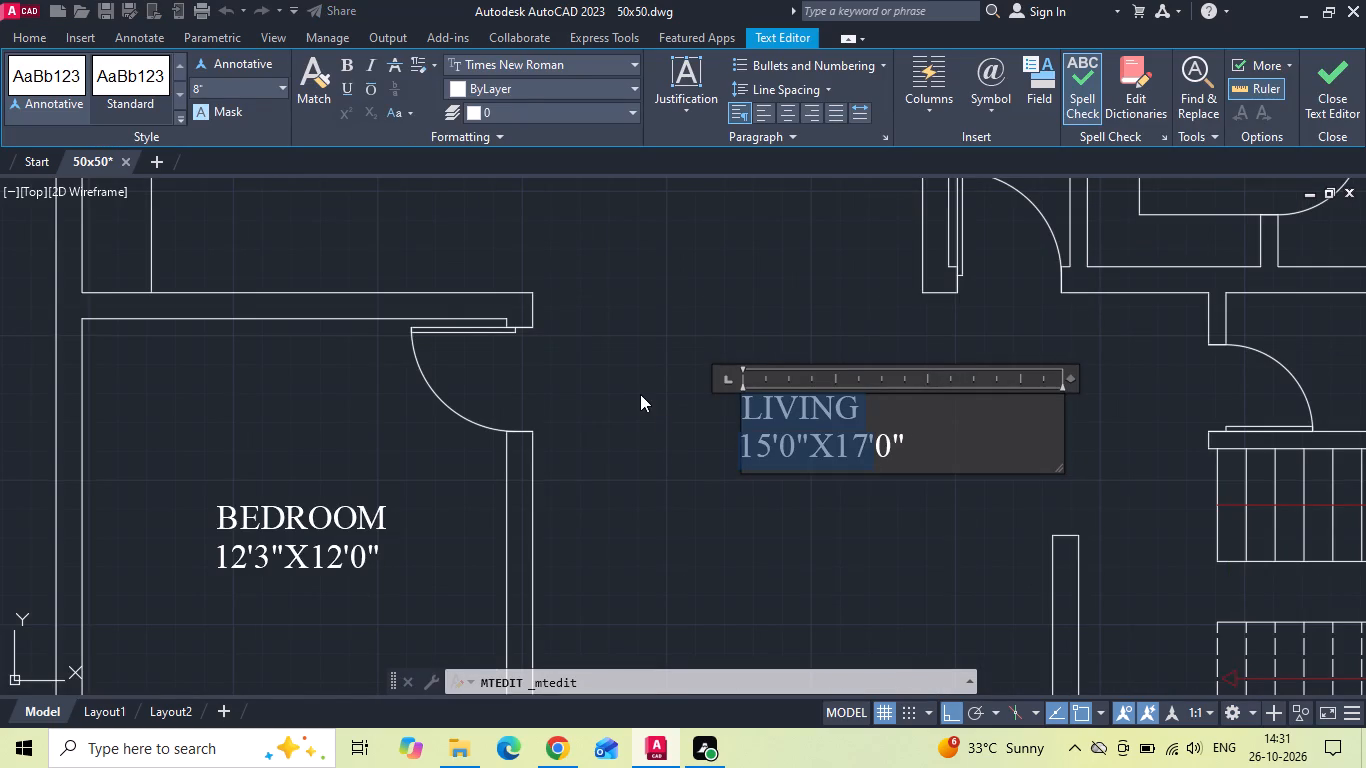
key(BackSpace)
drag(837, 408, 603, 410)
key(BackSpace)
key(d)
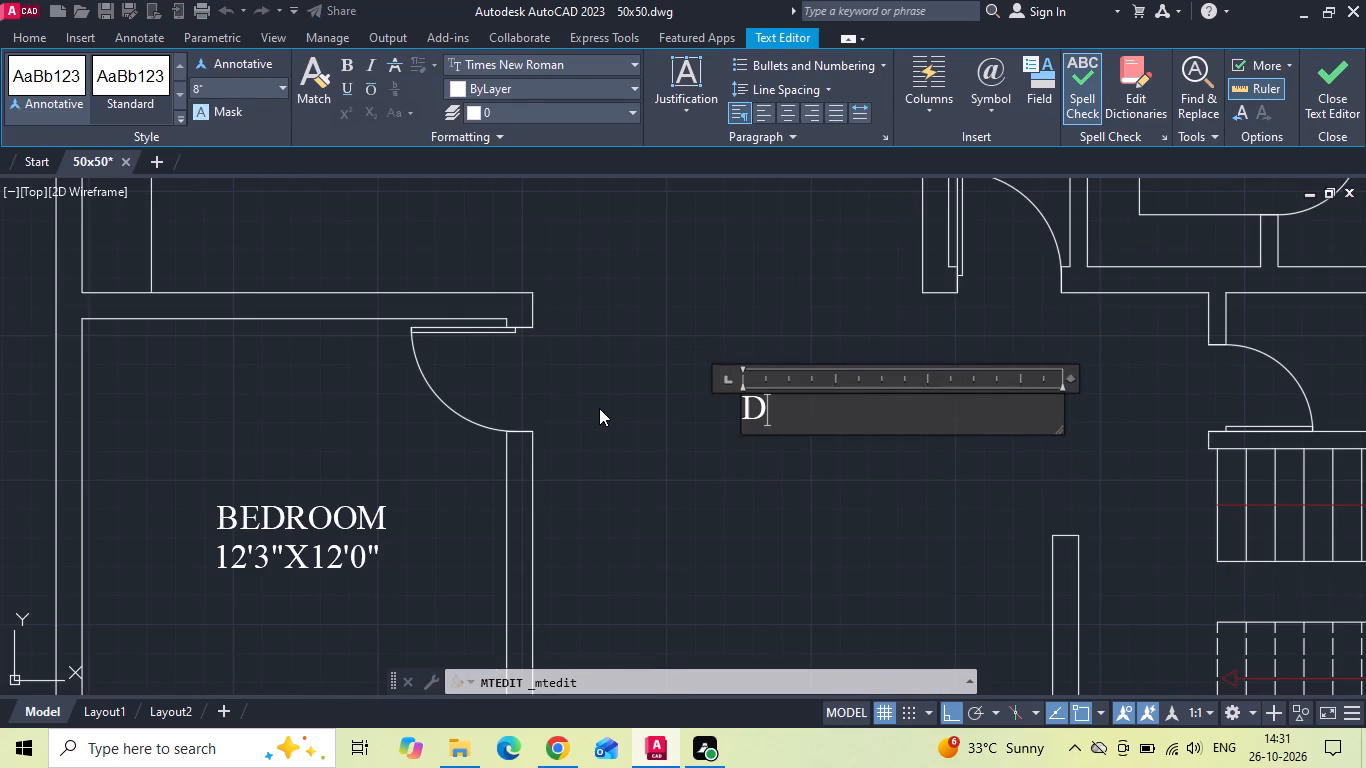
key(i)
text(NIN)
key(g)
click(725, 528)
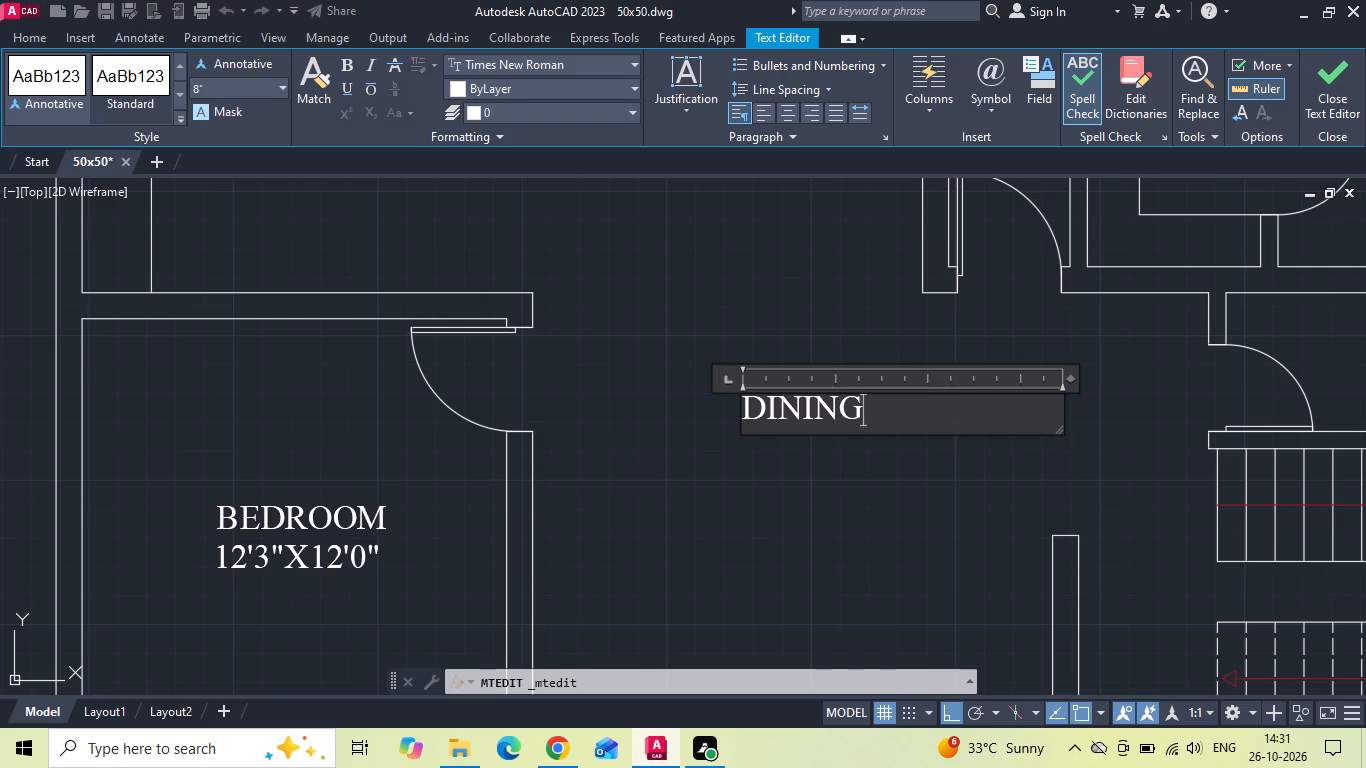
Copy the DINING label into the small toilet room directly above the staircase, with Ortho off.
click(801, 390)
click(769, 448)
right_click(769, 448)
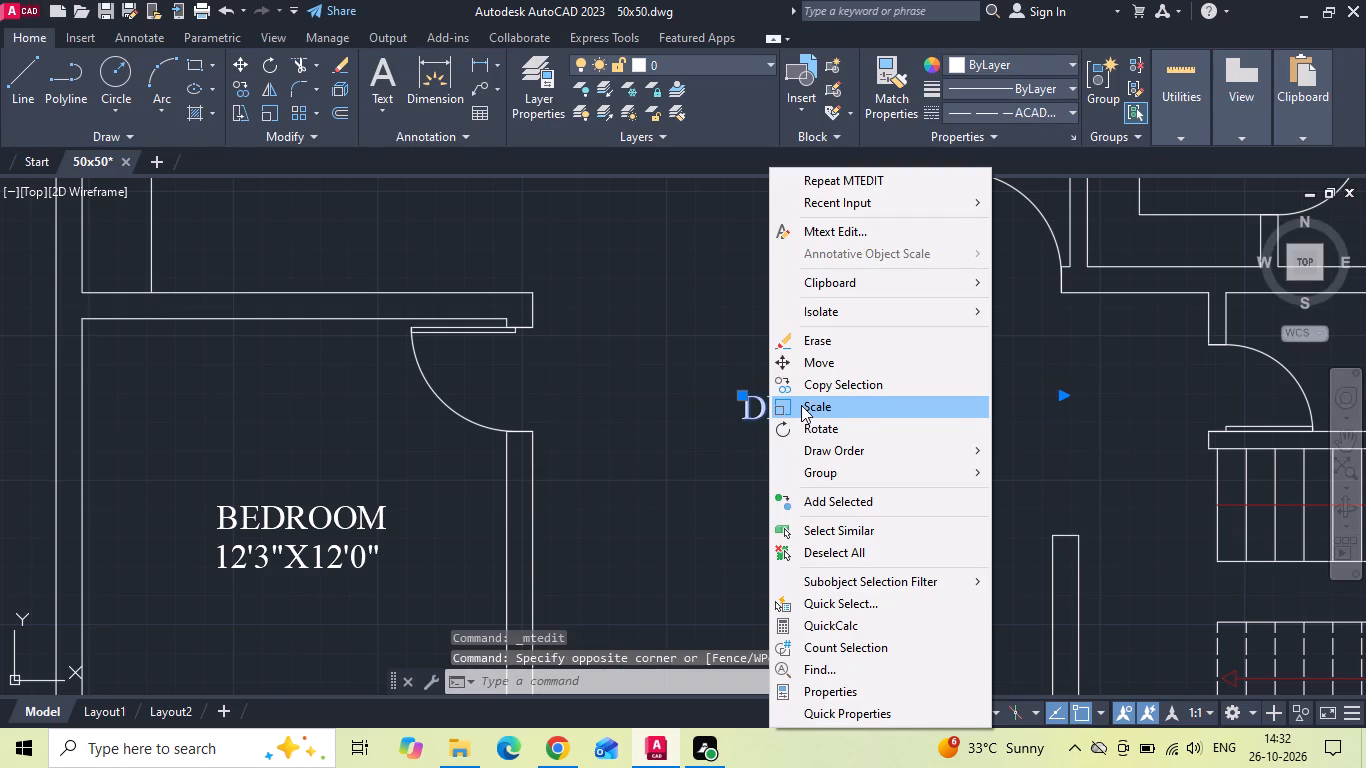
click(803, 390)
scroll(803, 404, down, 1)
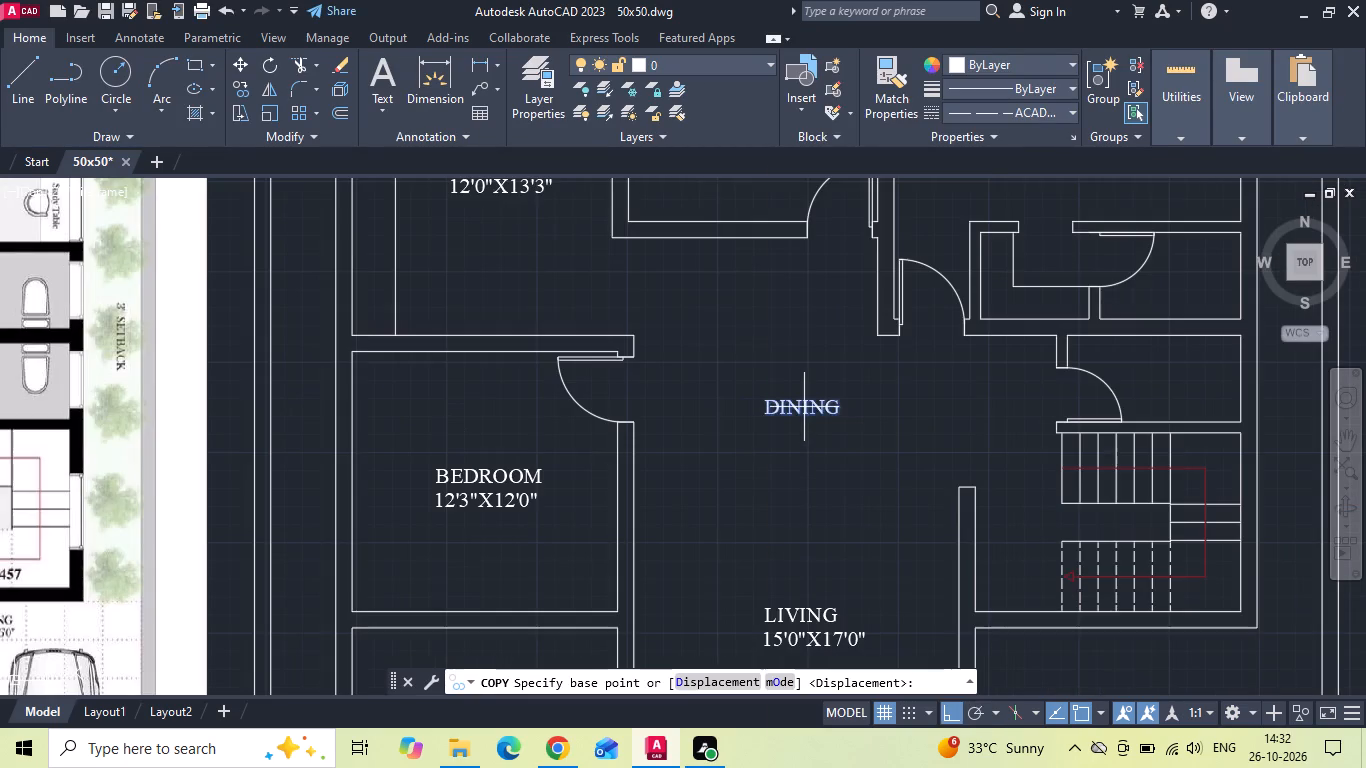
drag(804, 408, 815, 412)
middle_drag(992, 399, 688, 409)
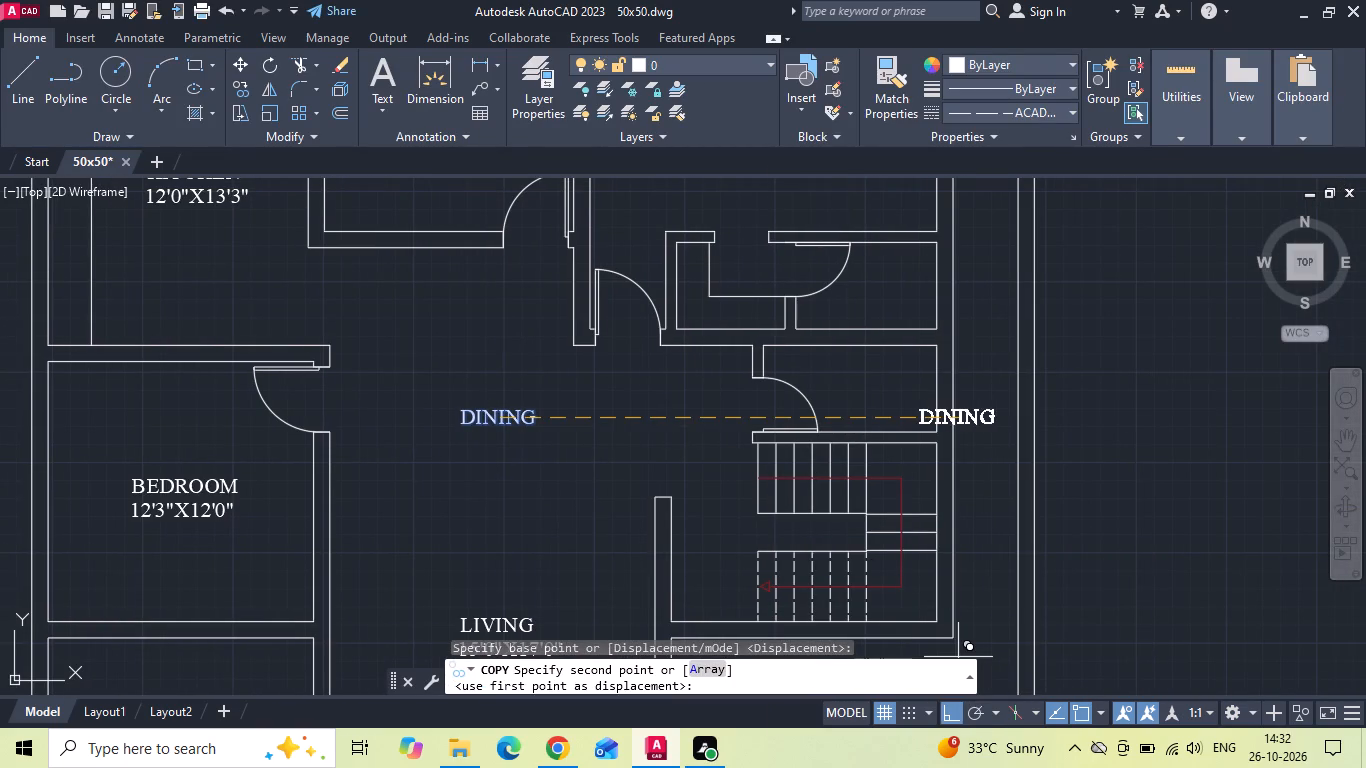
click(954, 709)
scroll(868, 383, up, 1)
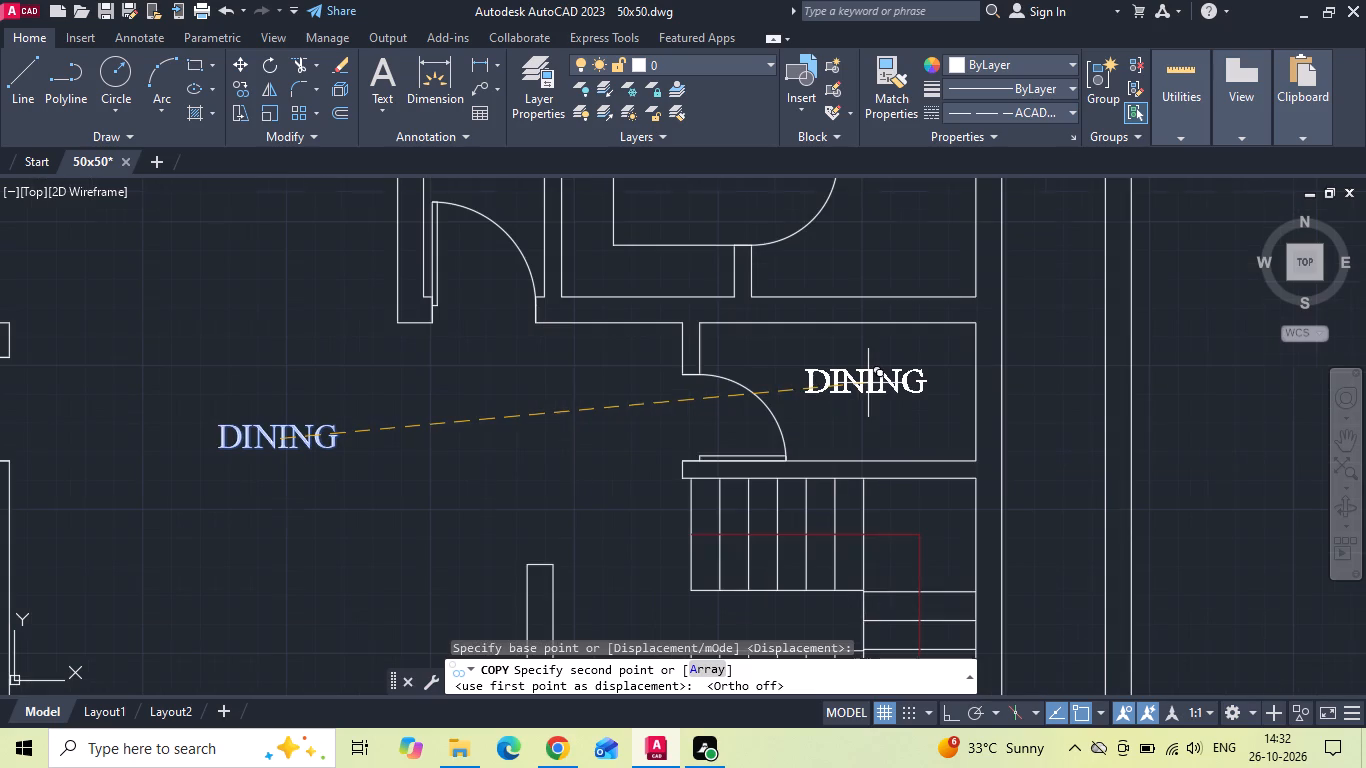
click(862, 383)
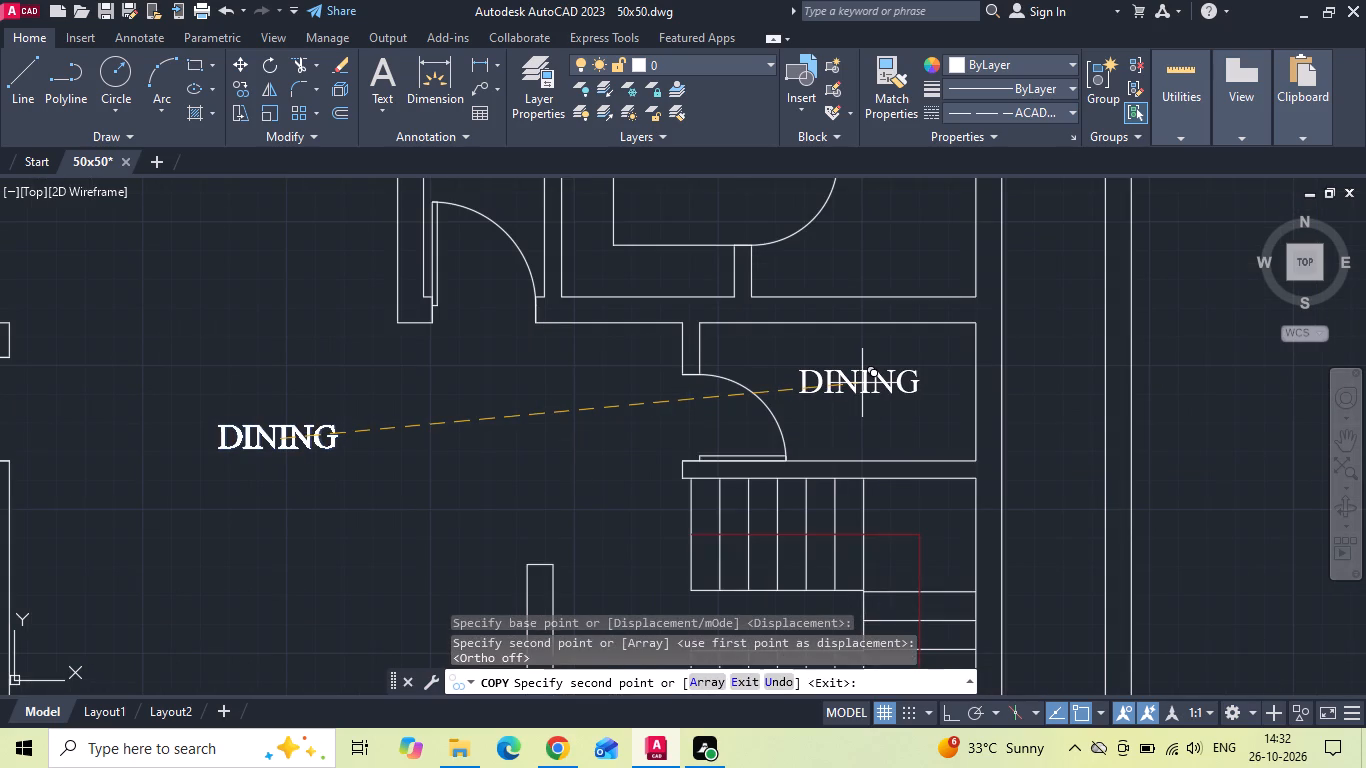
key(Escape)
Replace the DINING text in the room above the staircase with C.TOILET and the size line 8'0"X4'0".
scroll(862, 383, down, 5)
scroll(509, 431, up, 2)
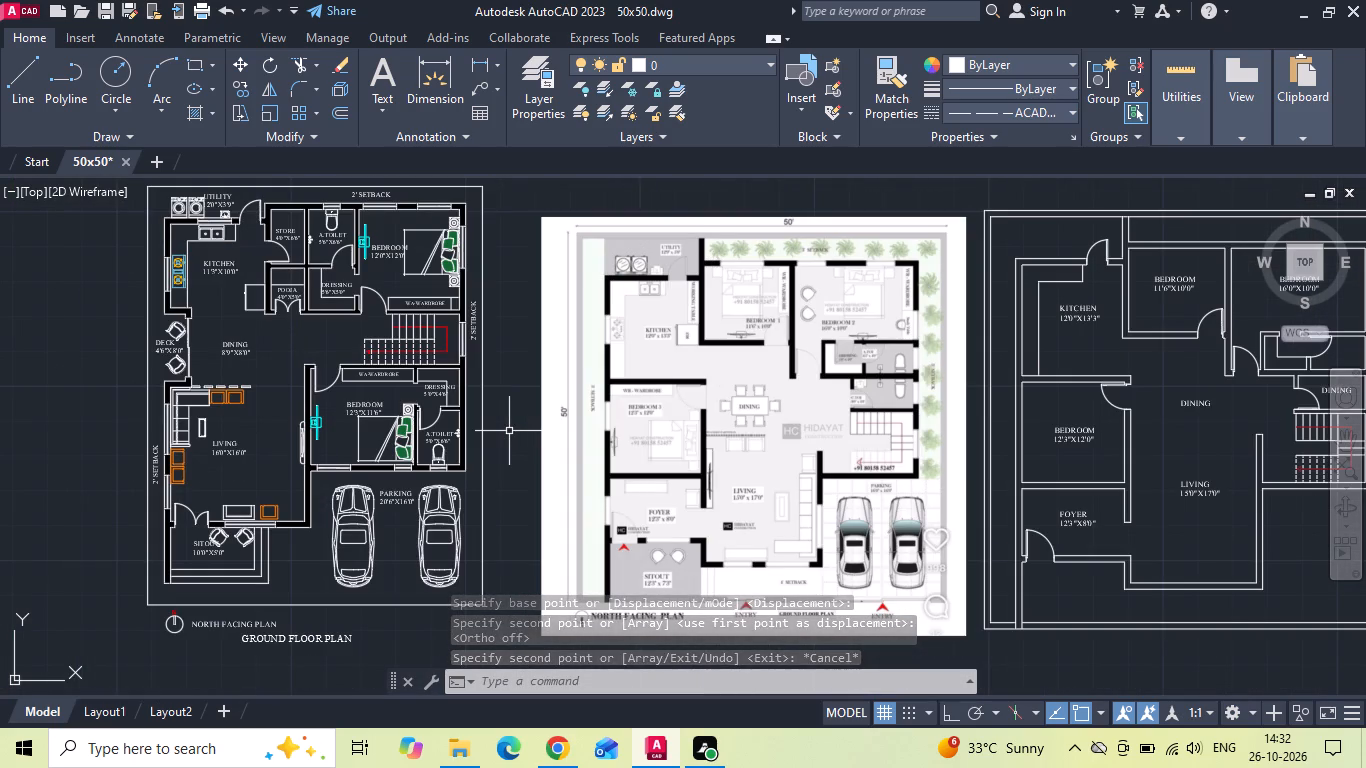
scroll(506, 431, down, 2)
scroll(721, 430, up, 2)
scroll(821, 365, up, 2)
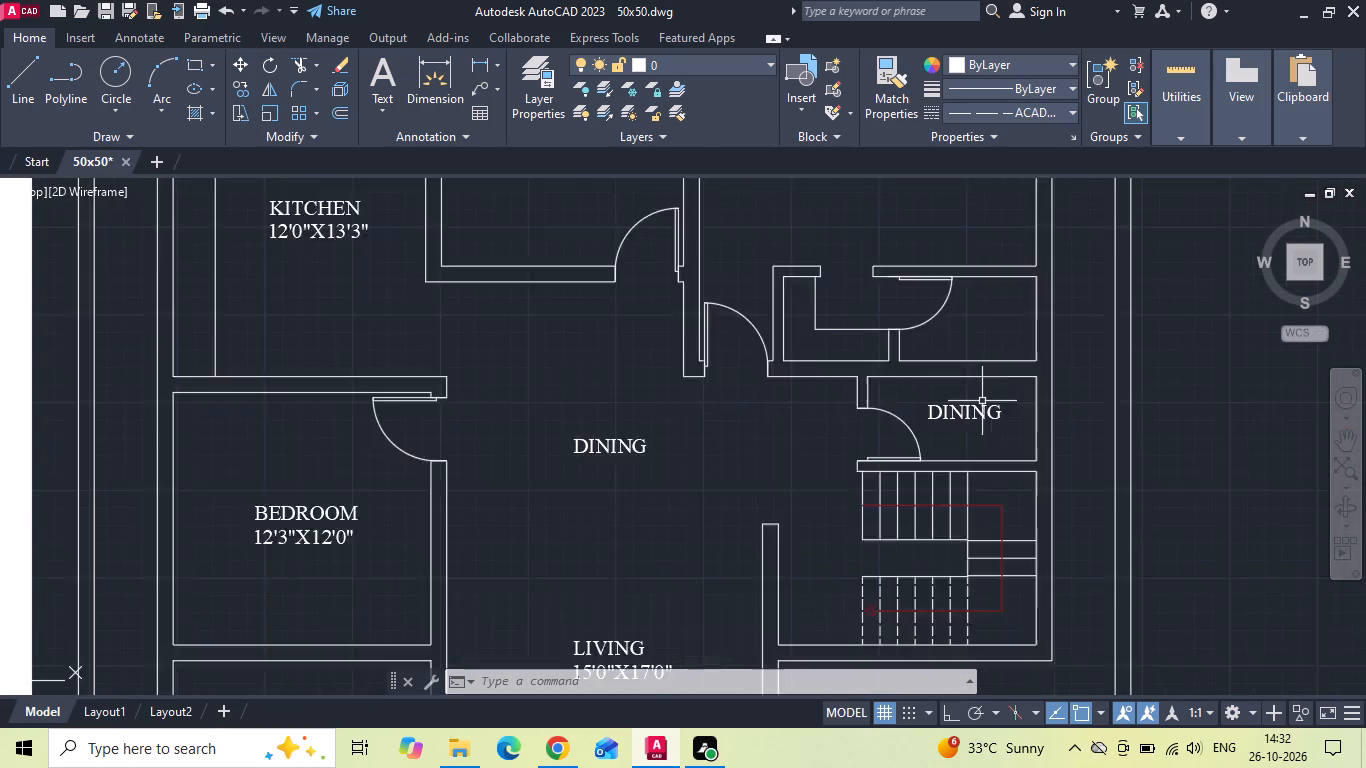
scroll(982, 401, up, 1)
double_click(967, 421)
scroll(979, 427, up, 2)
drag(1047, 413, 633, 416)
key(BackSpace)
text(C.TOILET)
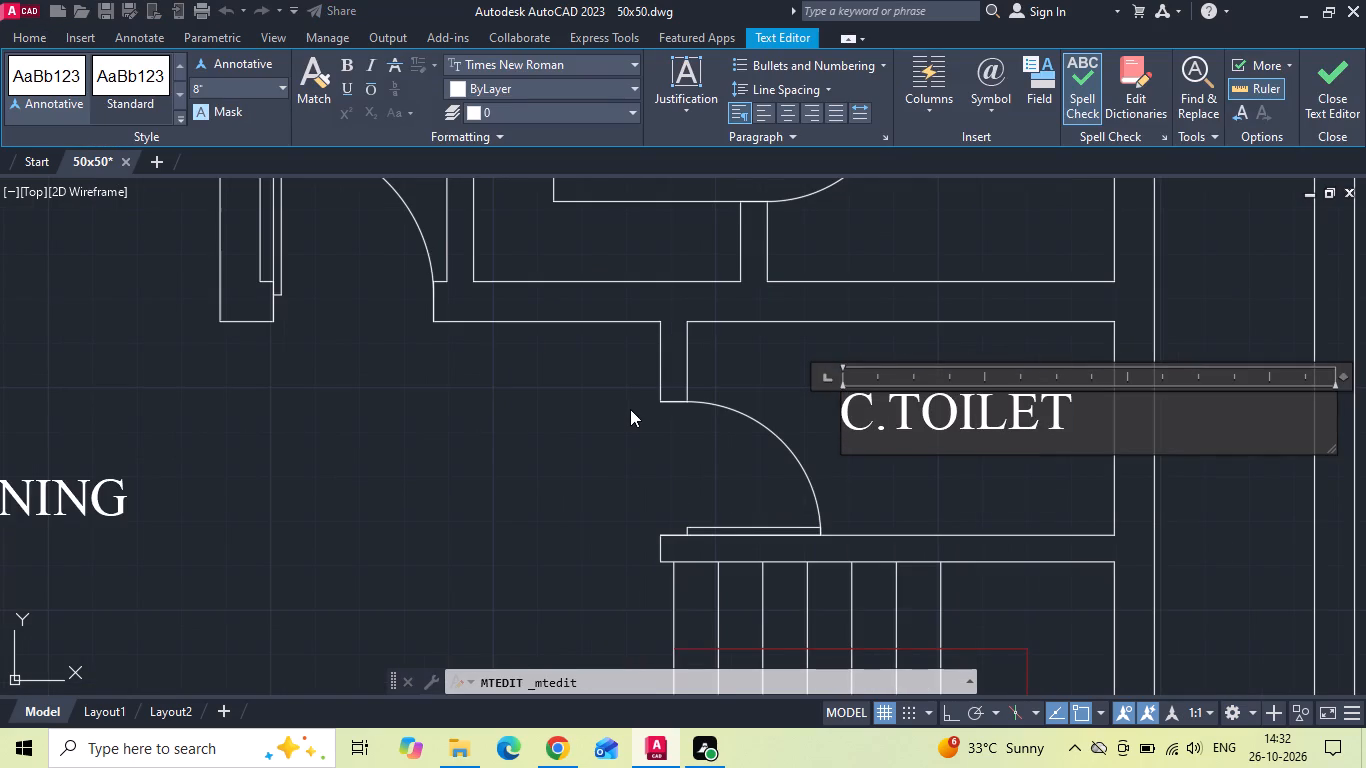
key(Return)
text(8'0"C)
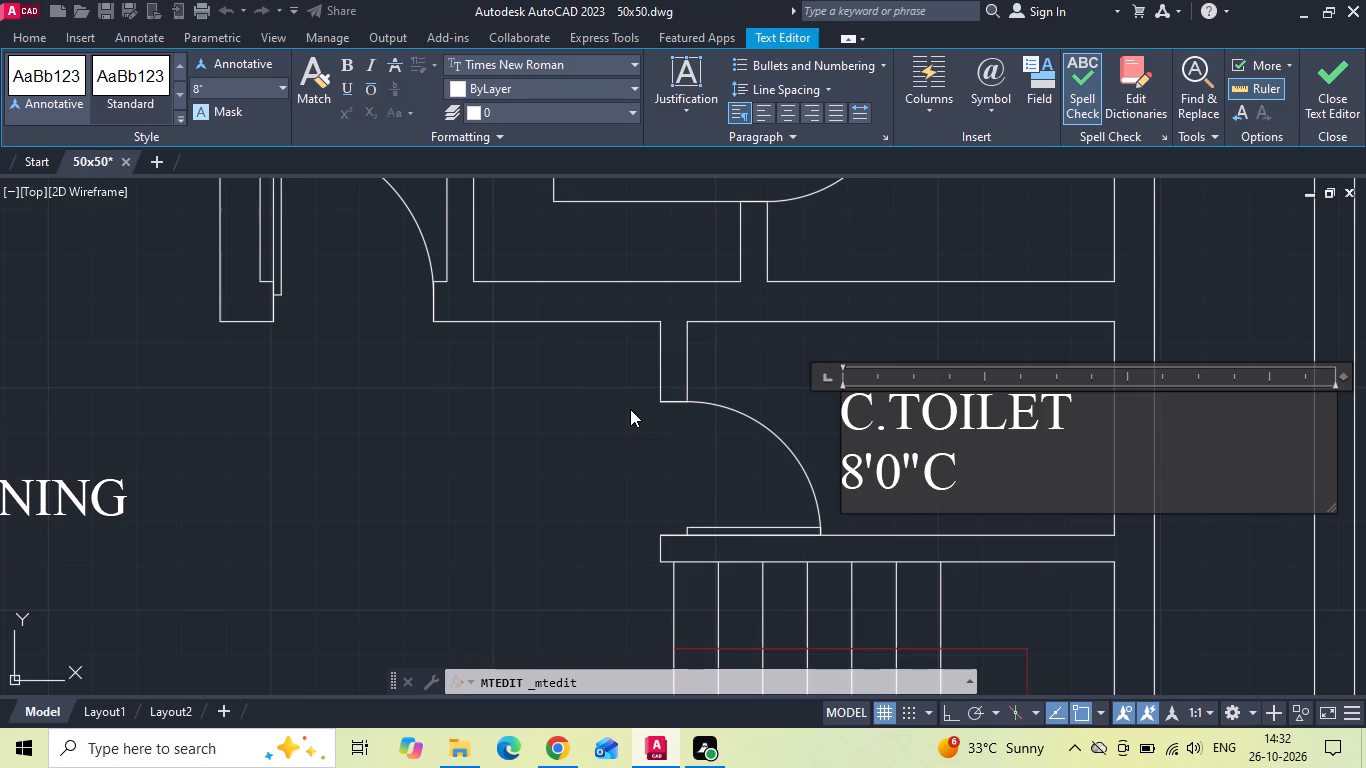
key(BackSpace)
text(X4'0")
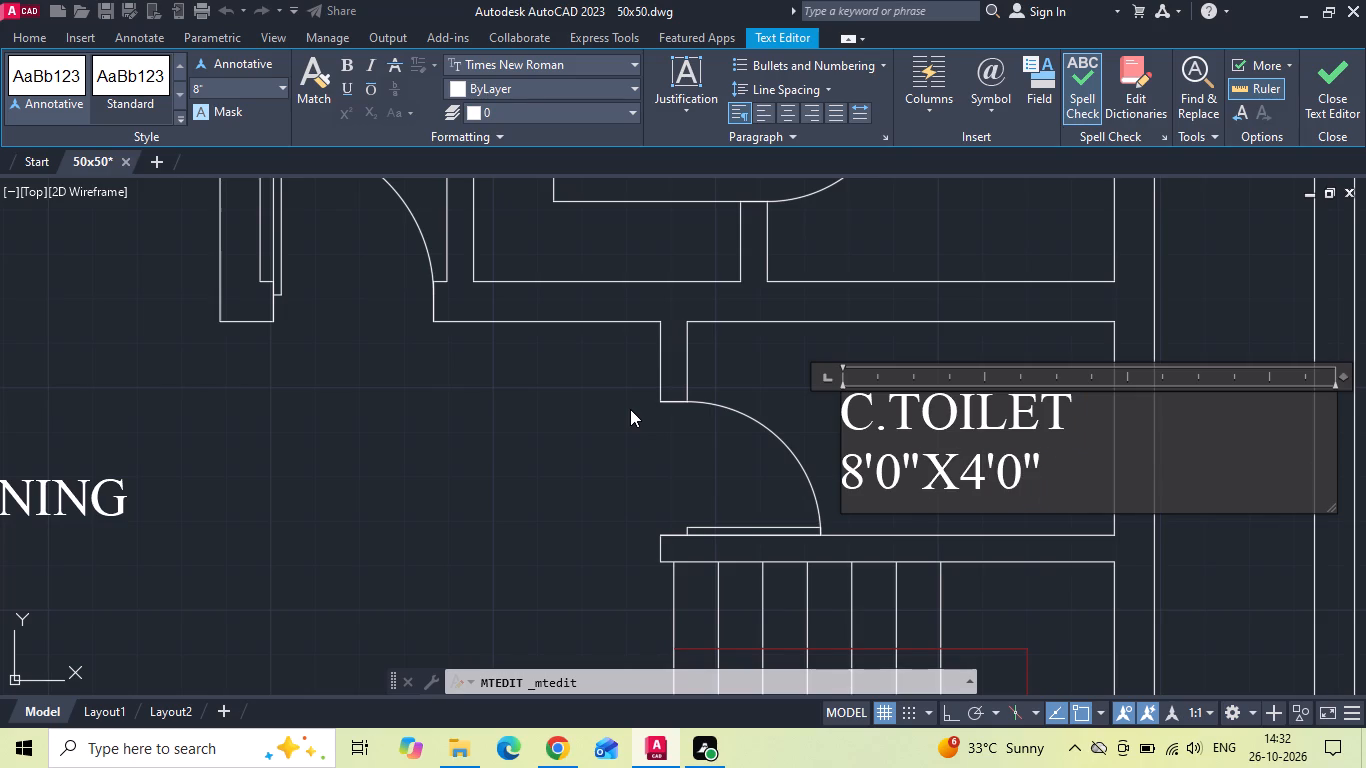
Set the text height of the whole C.TOILET label to 6" and finish the text.
key(ctrl+a)
click(219, 83)
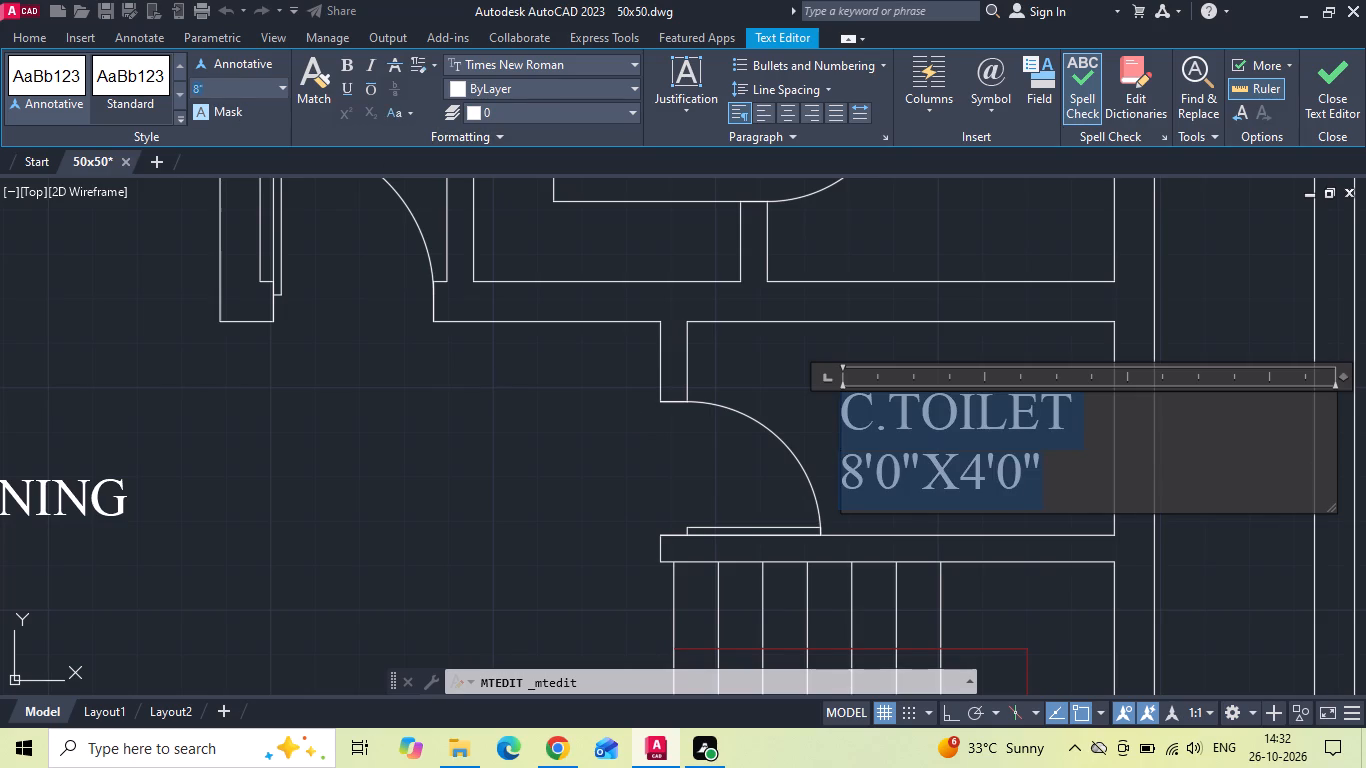
text(6")
key(Return)
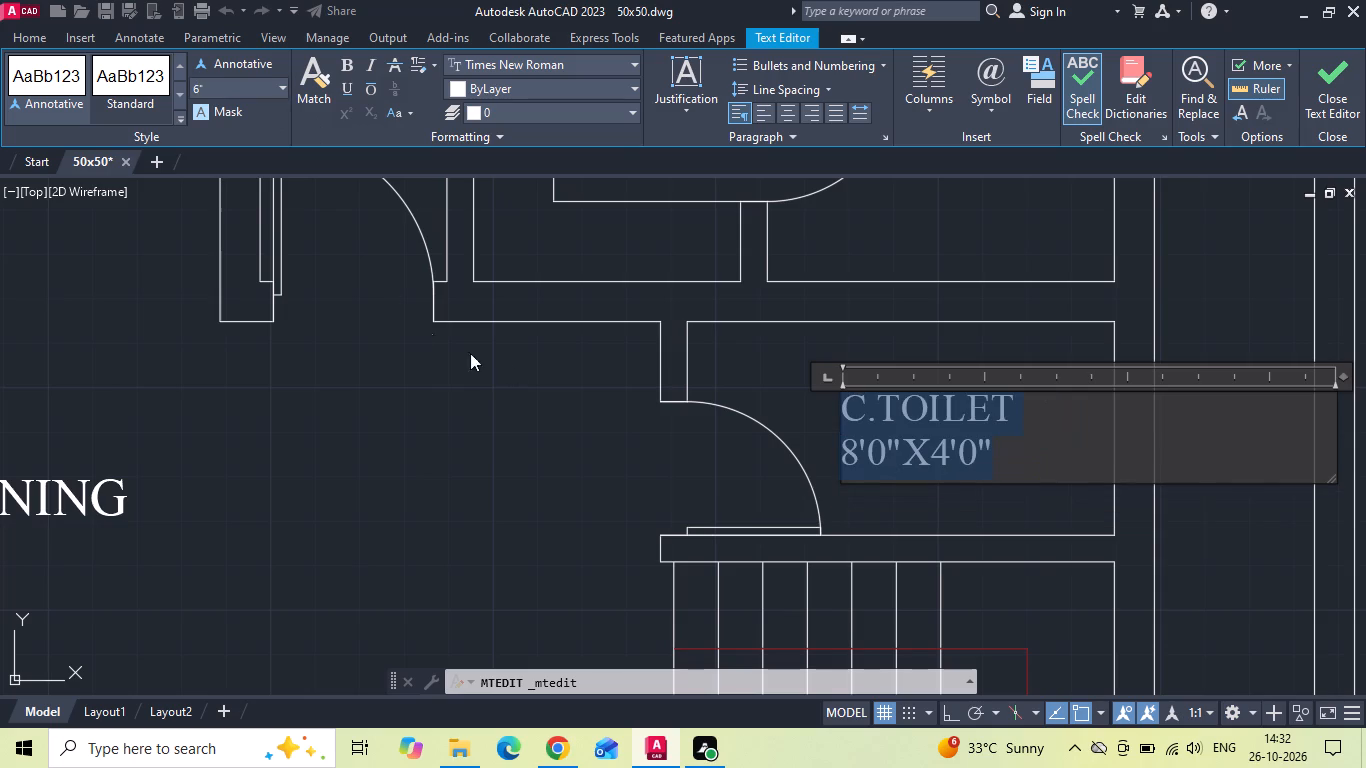
click(799, 368)
Copy the C.TOILET label straight up into the toilet attached to the northeast bedroom, with Ortho on.
scroll(829, 408, down, 1)
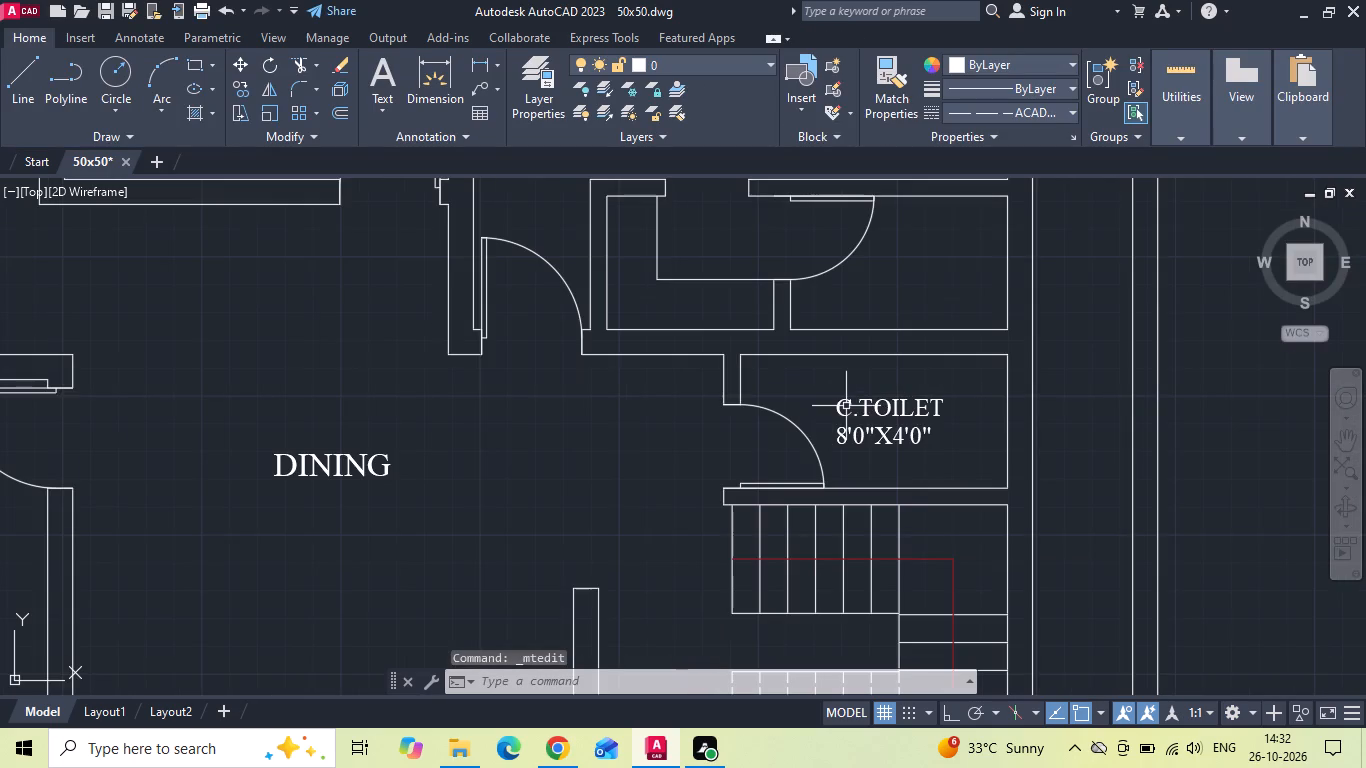
click(849, 404)
right_click(853, 404)
click(905, 381)
click(858, 431)
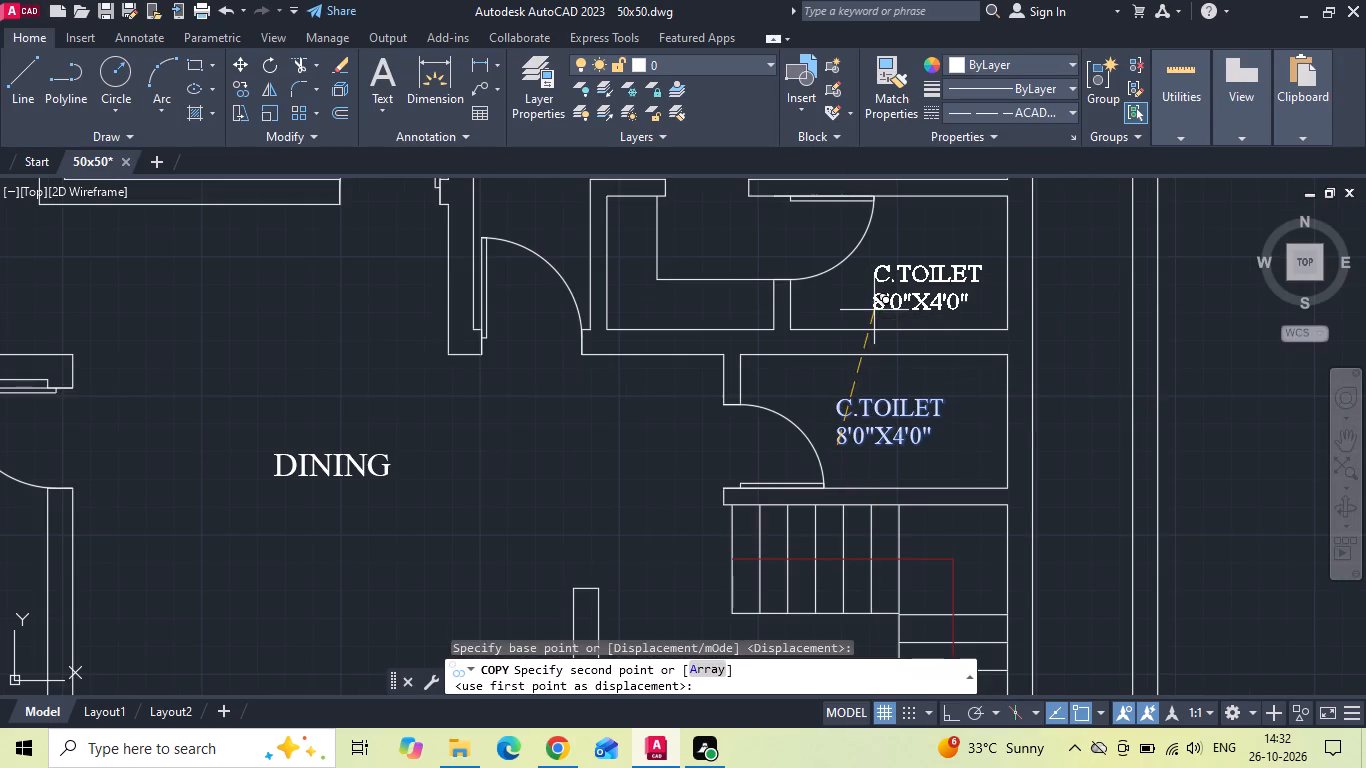
key(F8)
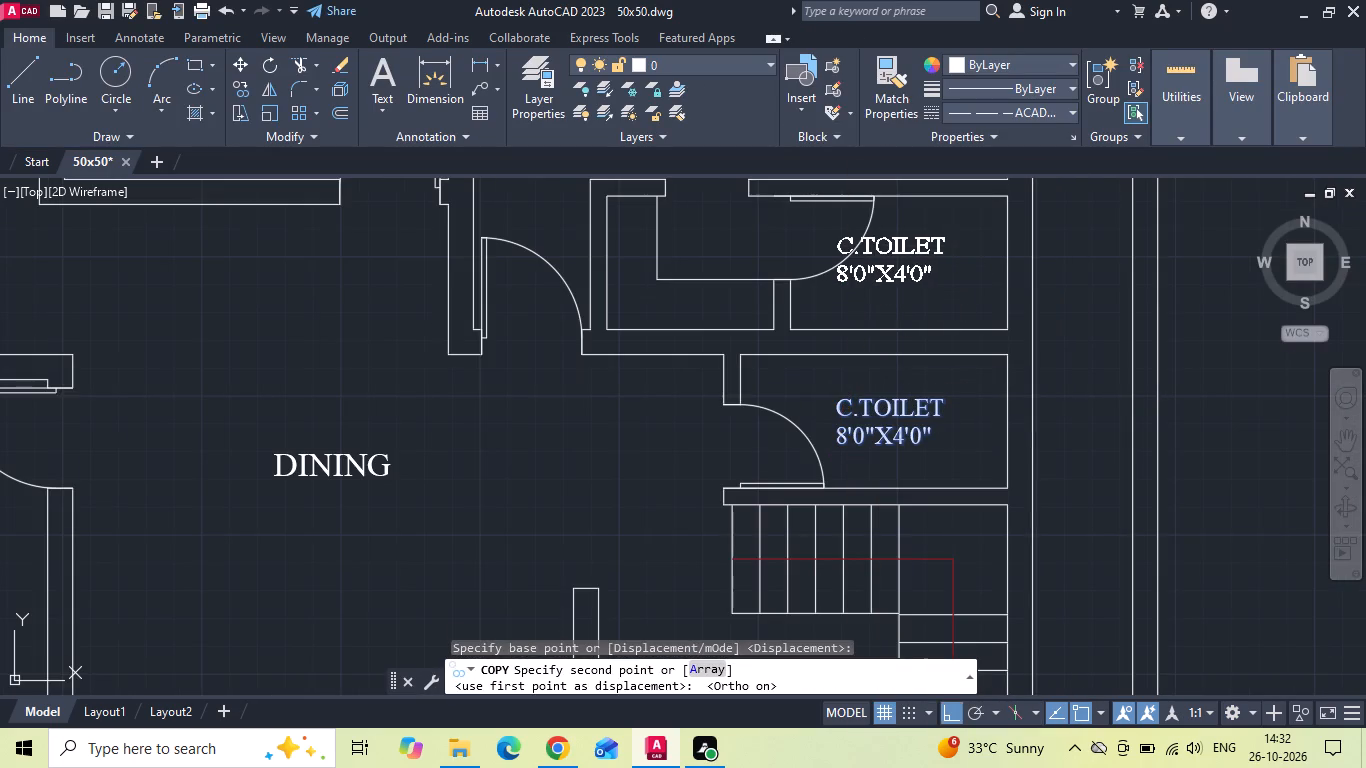
click(859, 281)
middle_drag(859, 280, 840, 363)
key(Escape)
Change the copied label in the attached toilet to A.TOILET with the size 6'6"X4'0".
scroll(836, 333, up, 2)
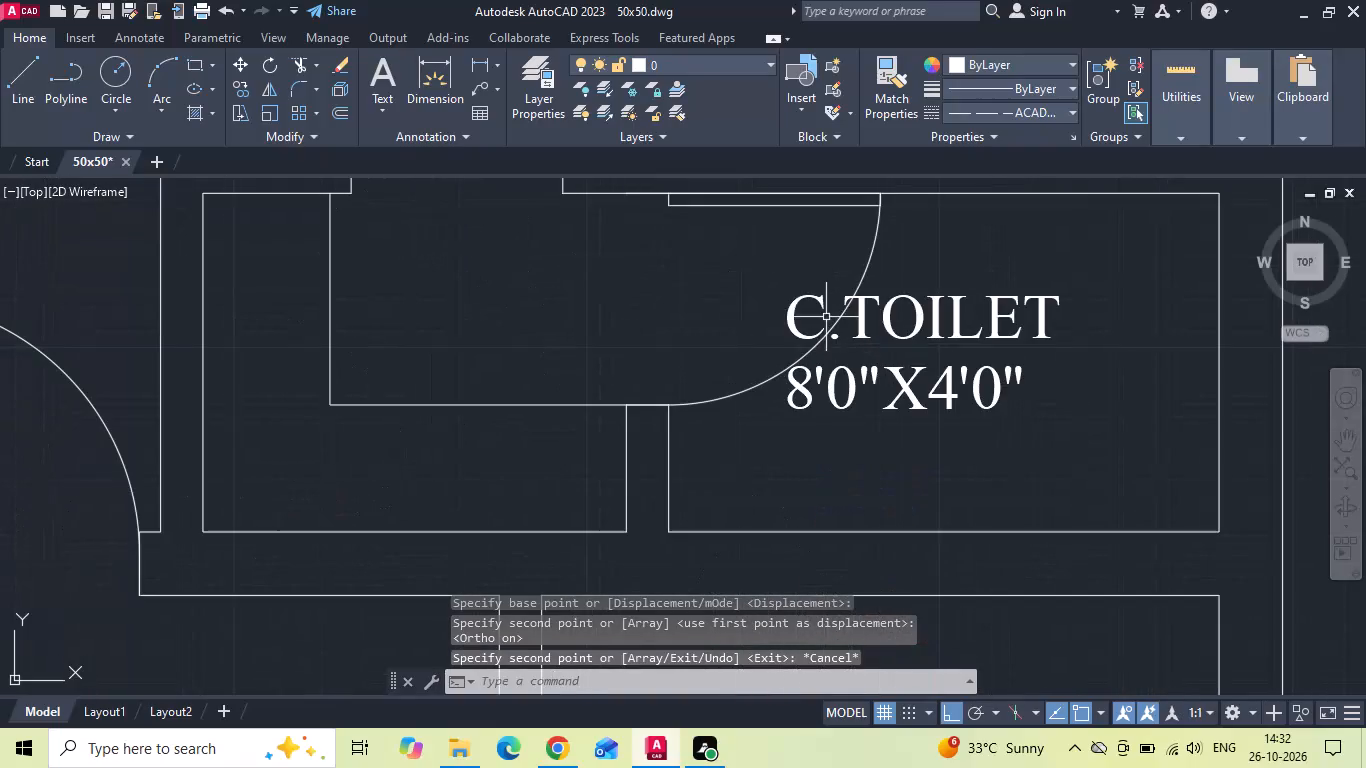
double_click(825, 305)
key(BackSpace)
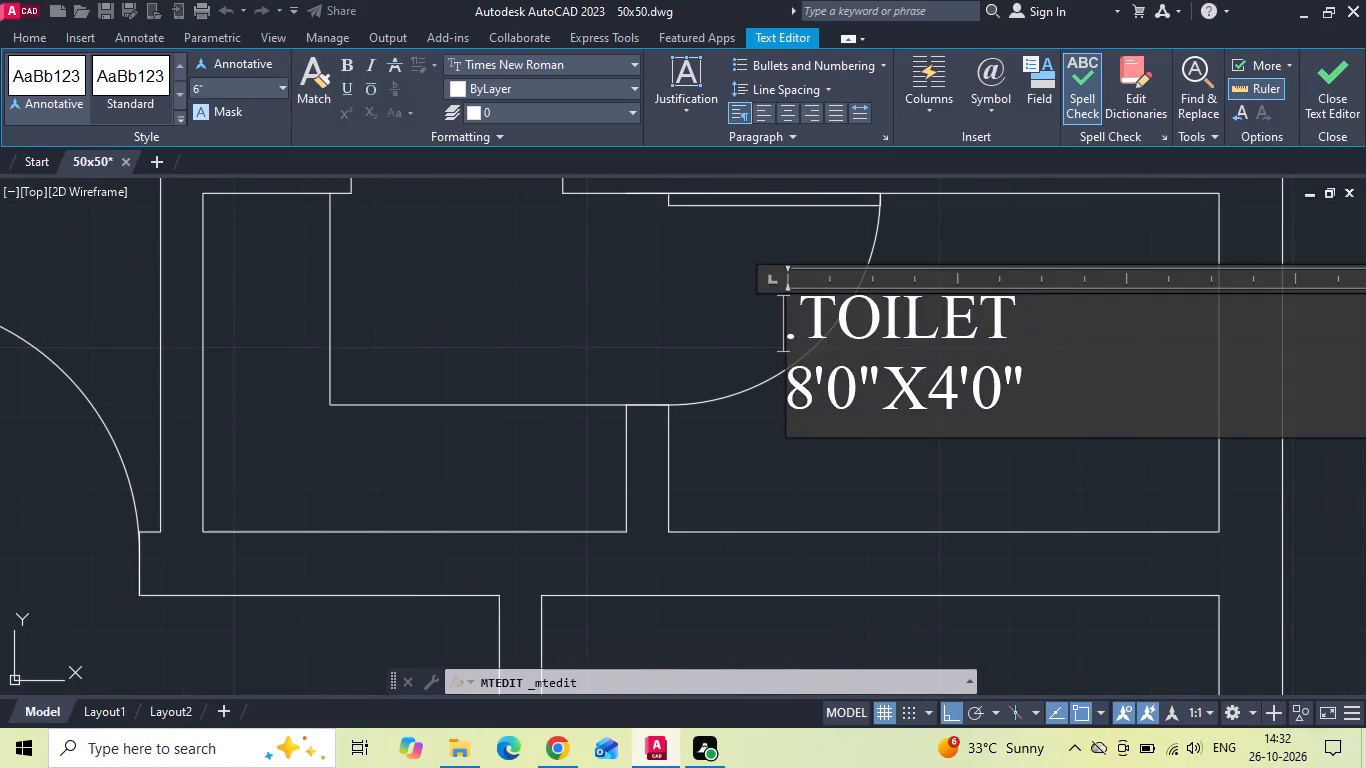
key(a)
click(808, 392)
key(BackSpace)
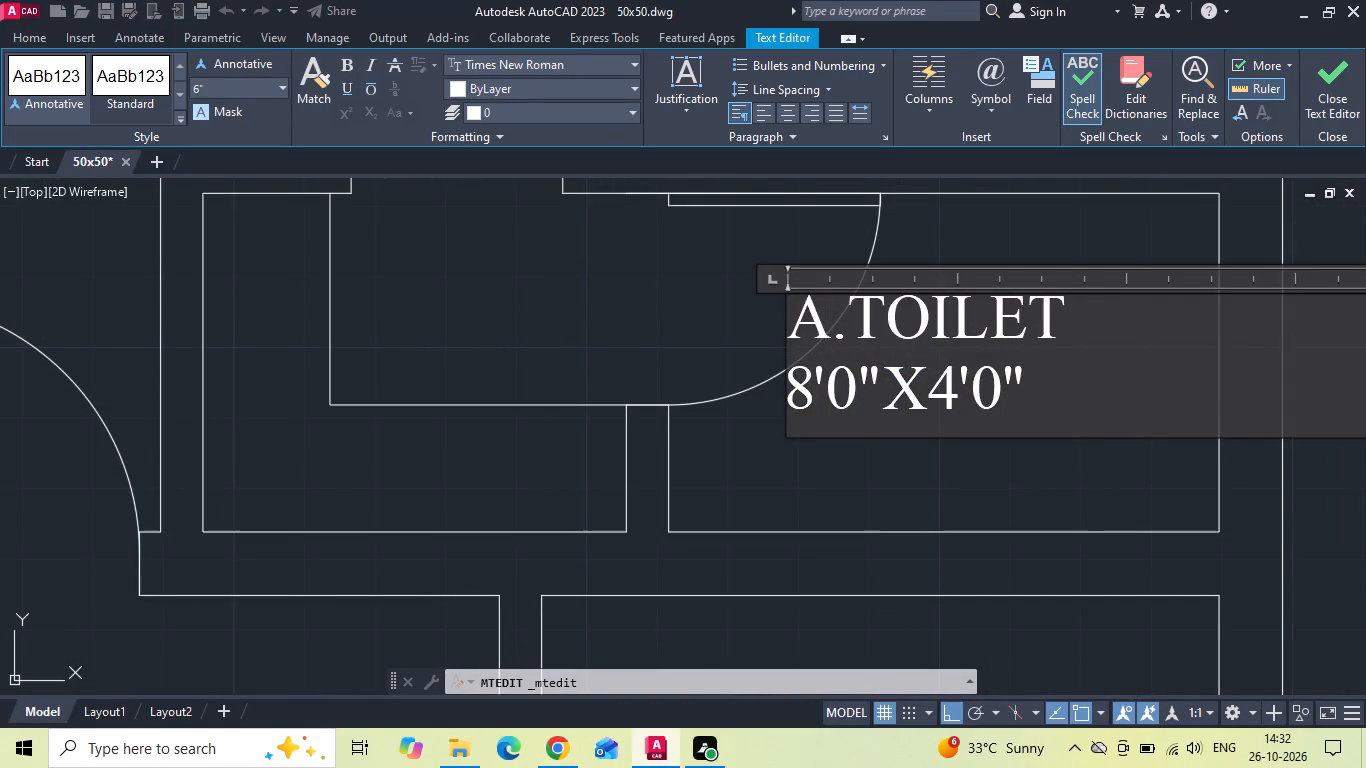
key(6)
click(846, 398)
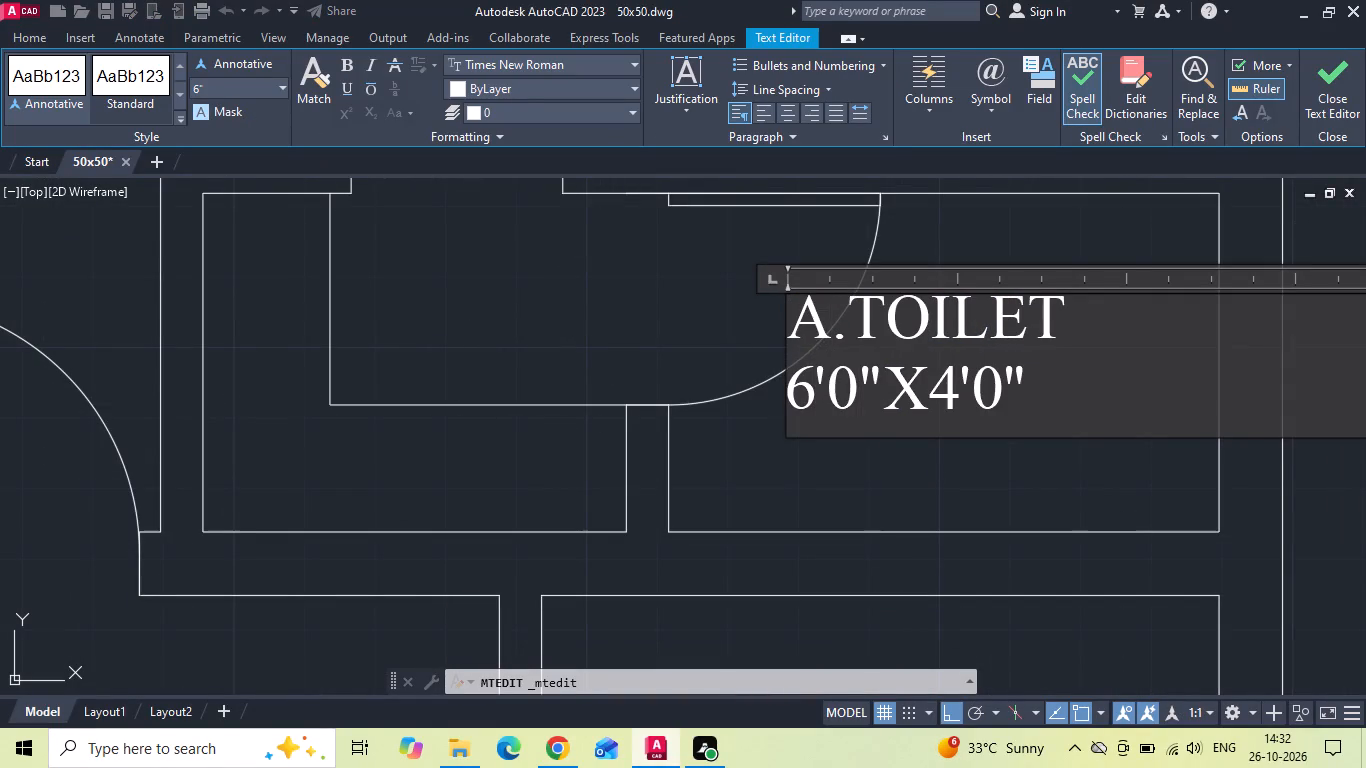
key(BackSpace)
key(6)
click(836, 449)
Copy the A.TOILET label straight west into the adjoining dressing area.
click(940, 373)
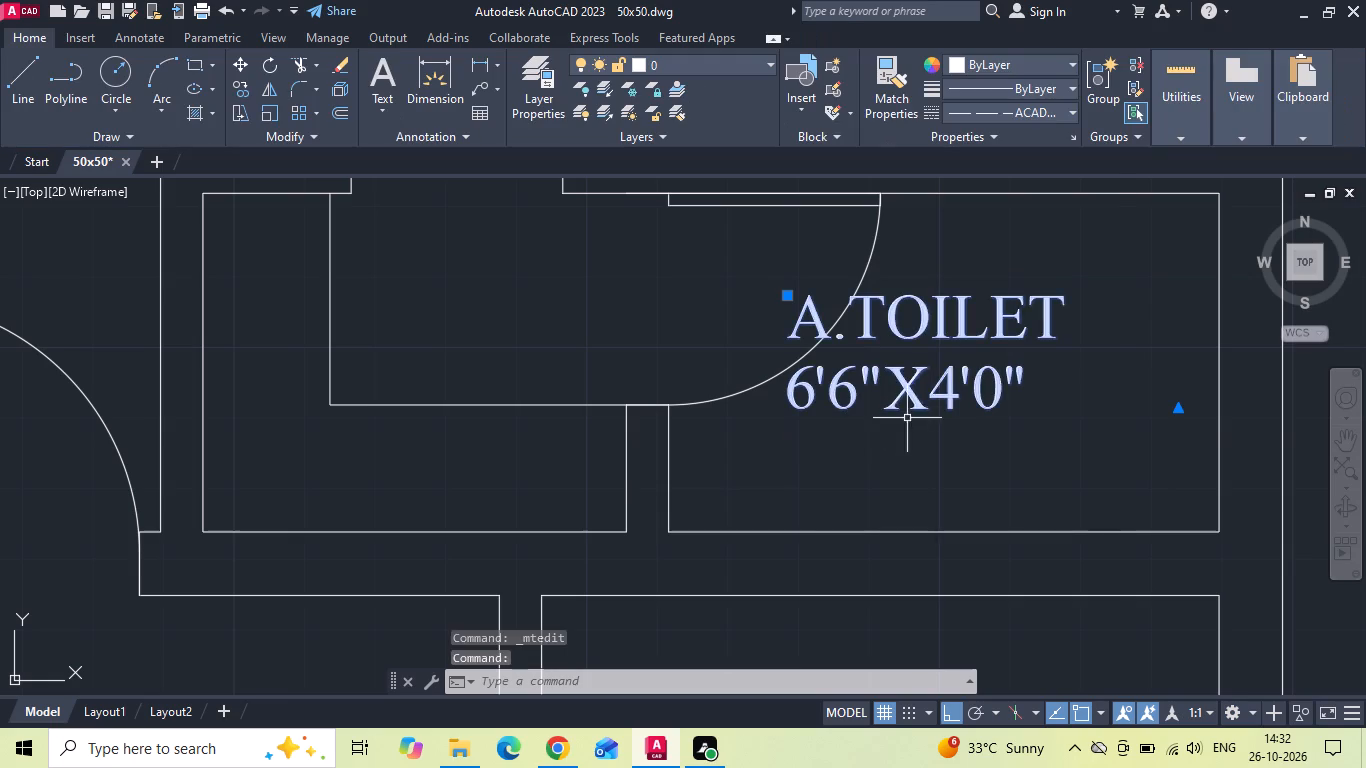
right_click(897, 419)
click(928, 387)
drag(957, 353, 934, 356)
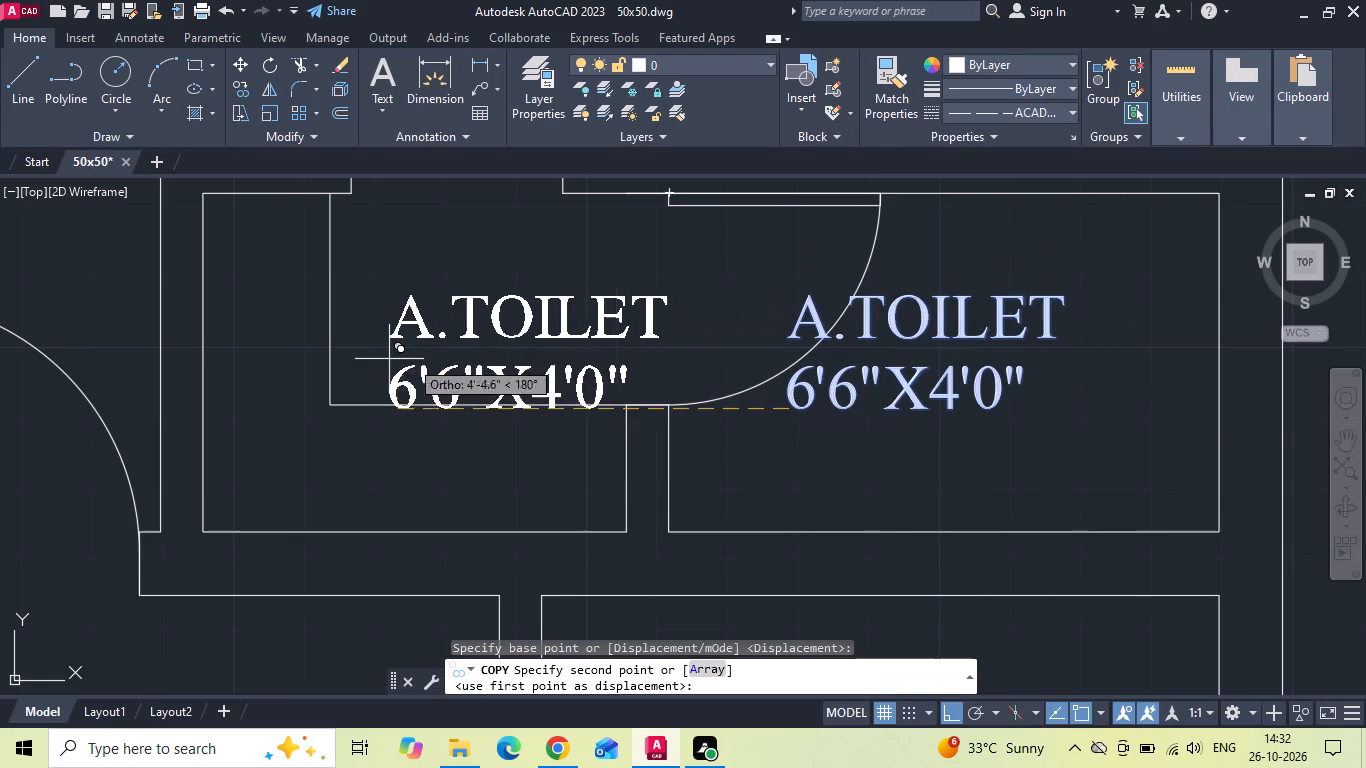
click(311, 359)
key(Escape)
middle_drag(311, 359, 530, 363)
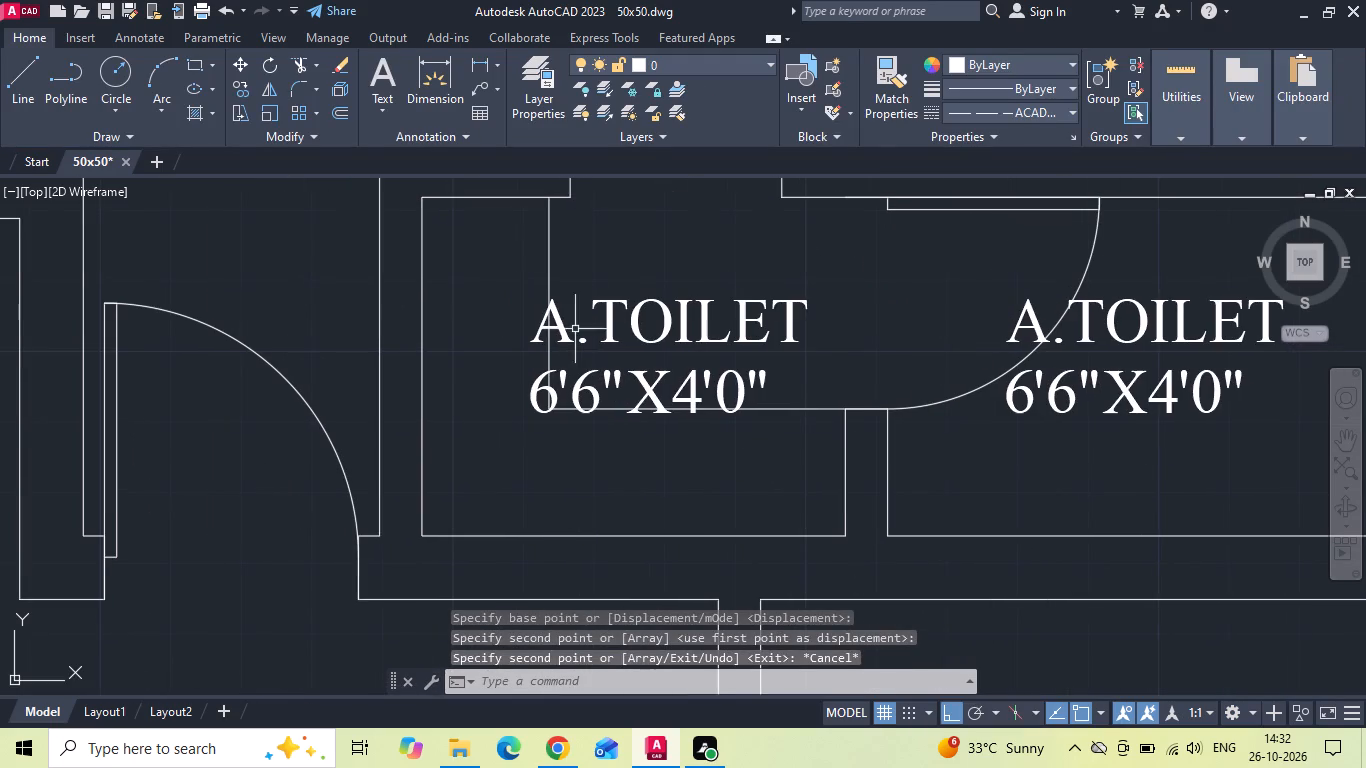
Change the copied label in the dressing area to DRESSING with the size 5'0"X4'0".
double_click(608, 314)
drag(811, 321, 393, 349)
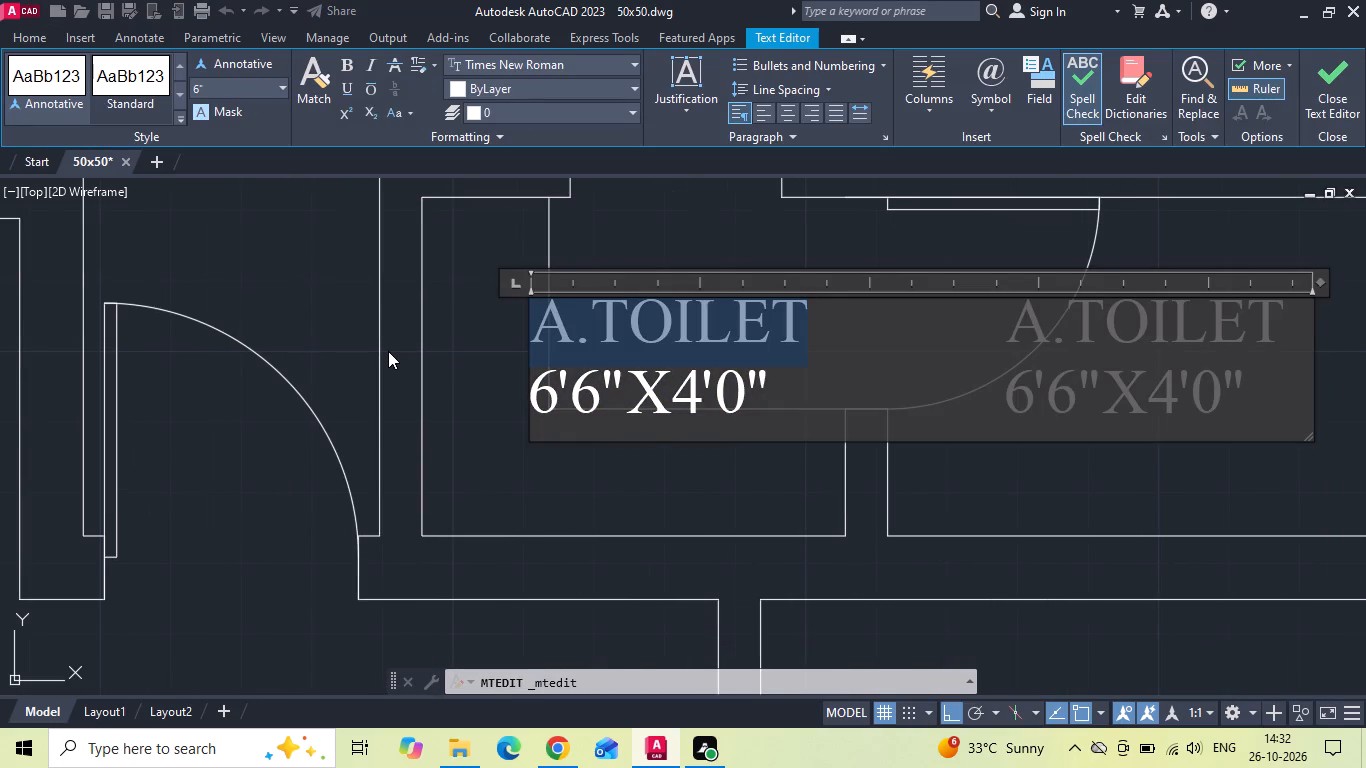
key(BackSpace)
text(DRESS)
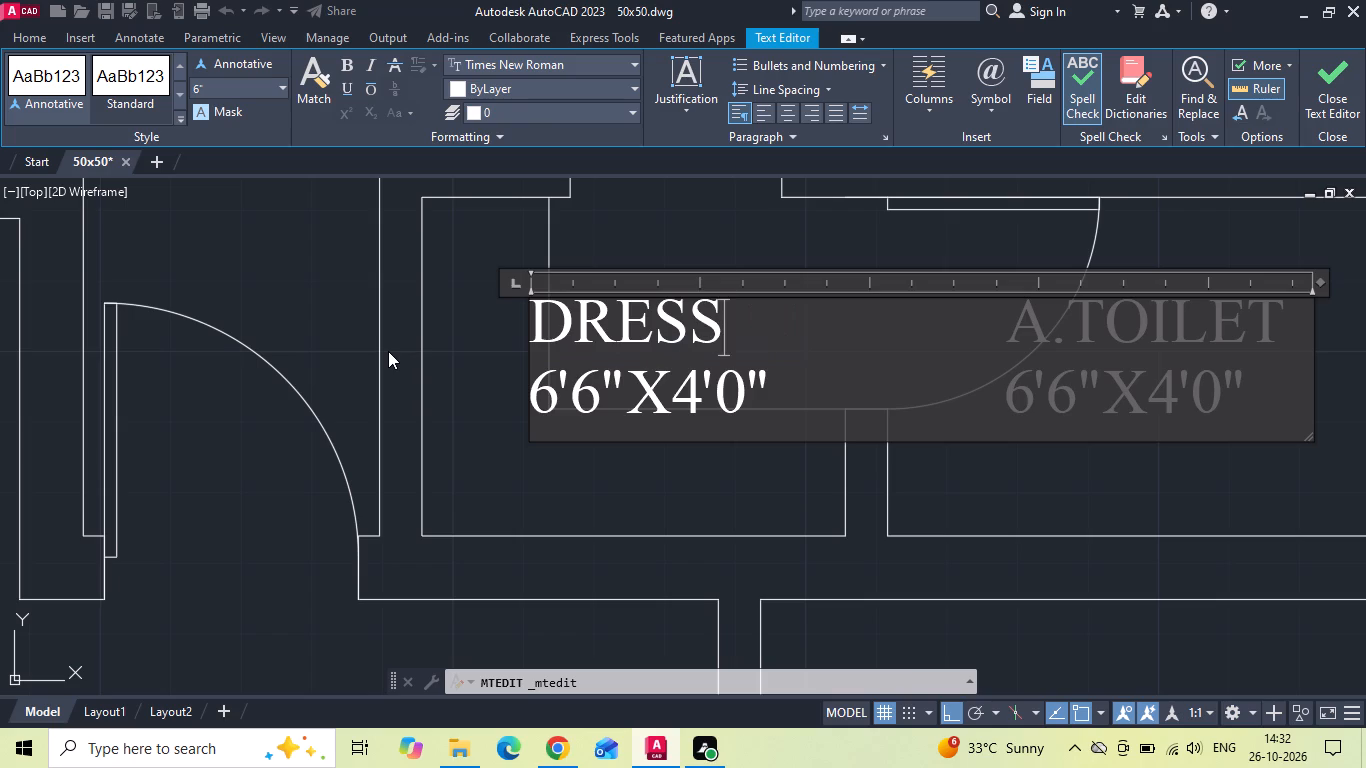
text(ING)
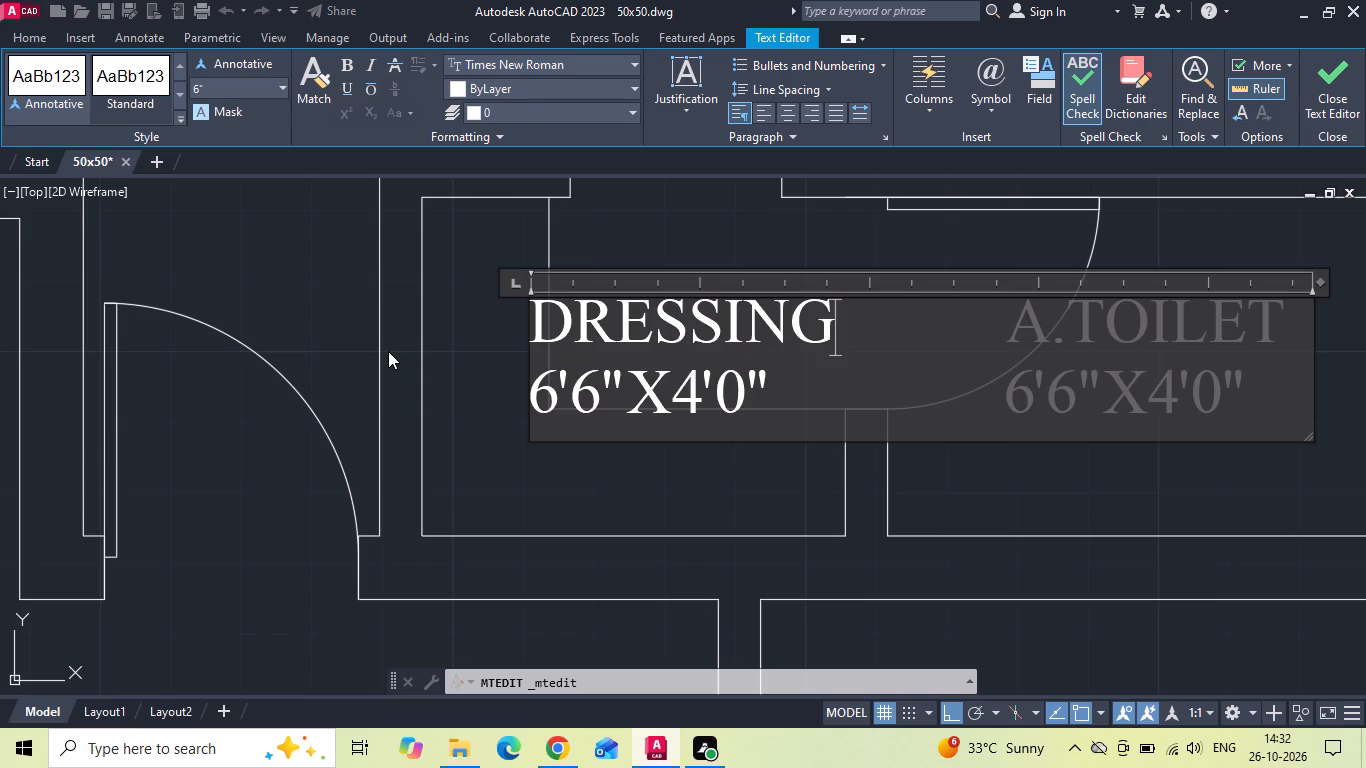
click(593, 412)
key(BackSpace)
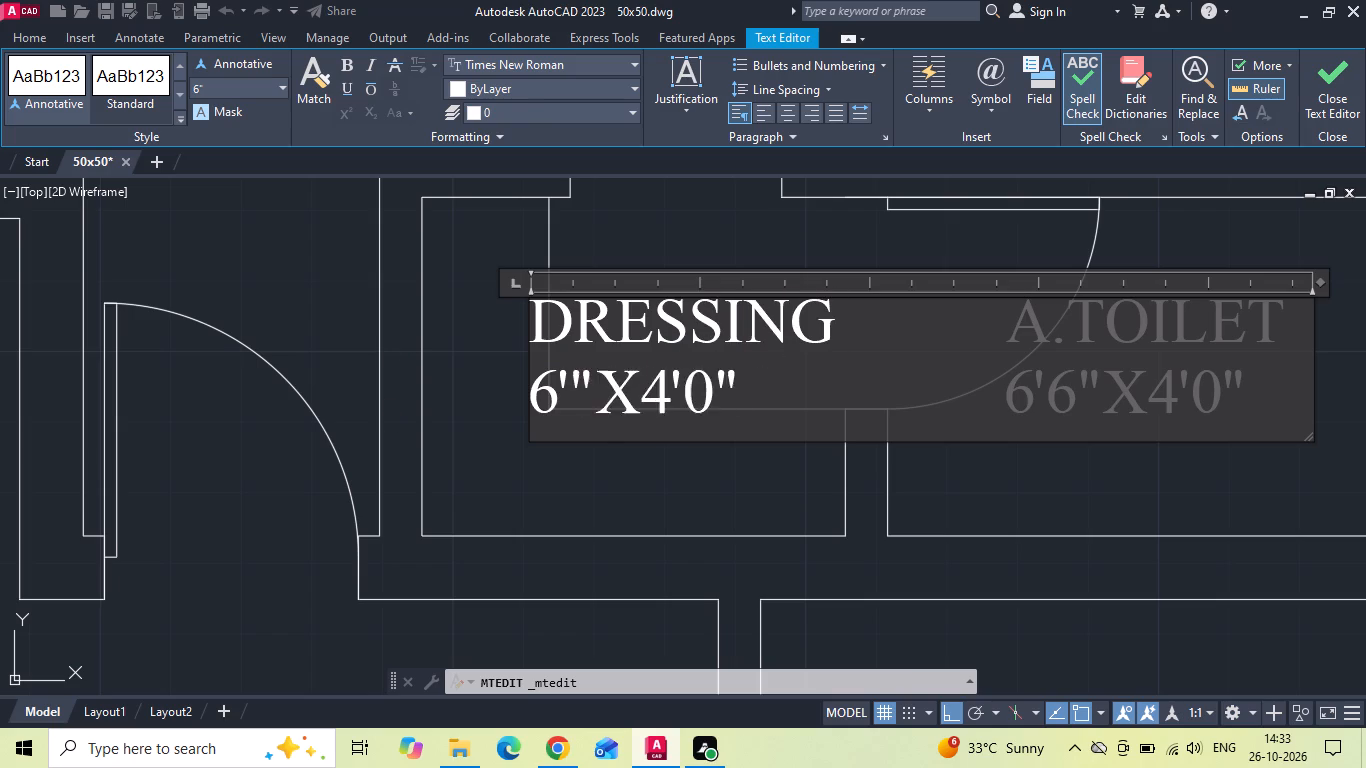
key(0)
click(551, 402)
key(BackSpace)
key(5)
scroll(554, 414, down, 2)
click(545, 447)
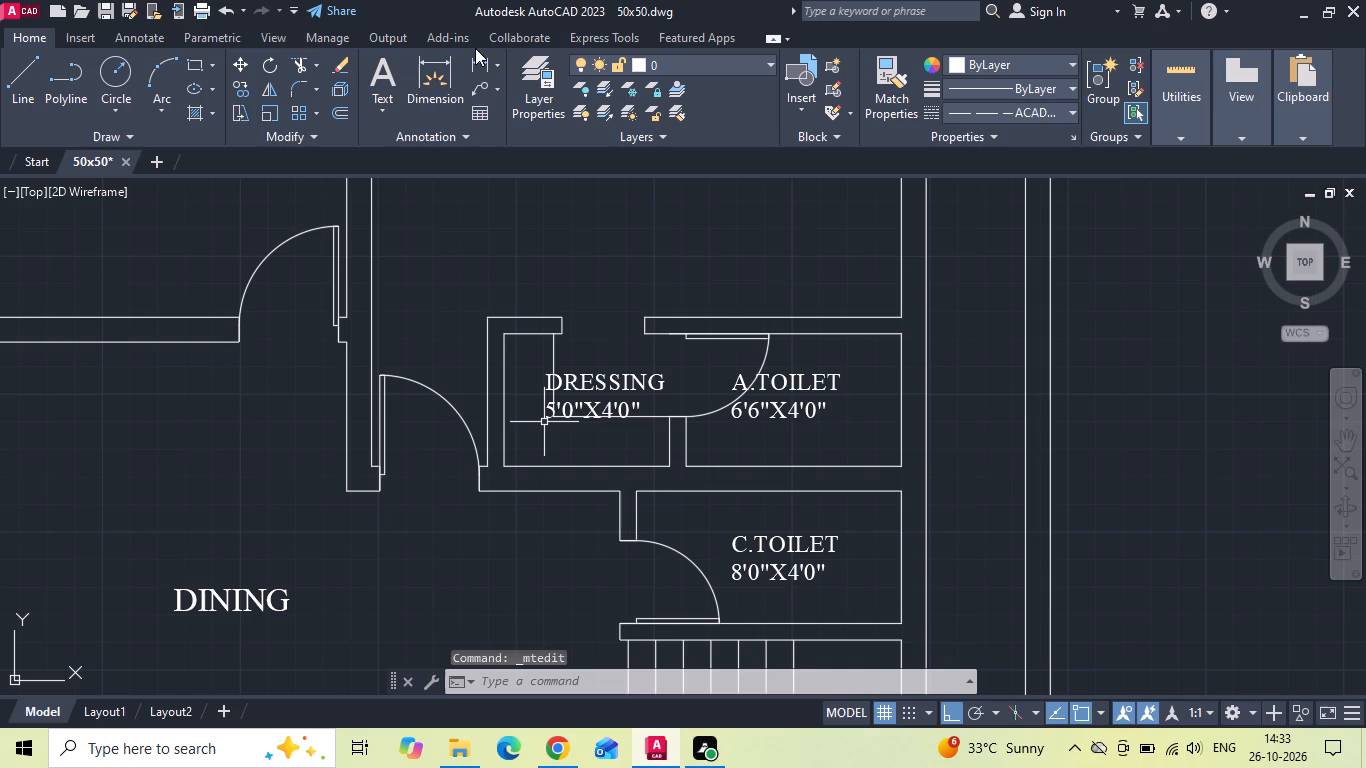
Check the dressing area's clear width with a temporary linear dimension between its side walls.
click(474, 56)
click(508, 440)
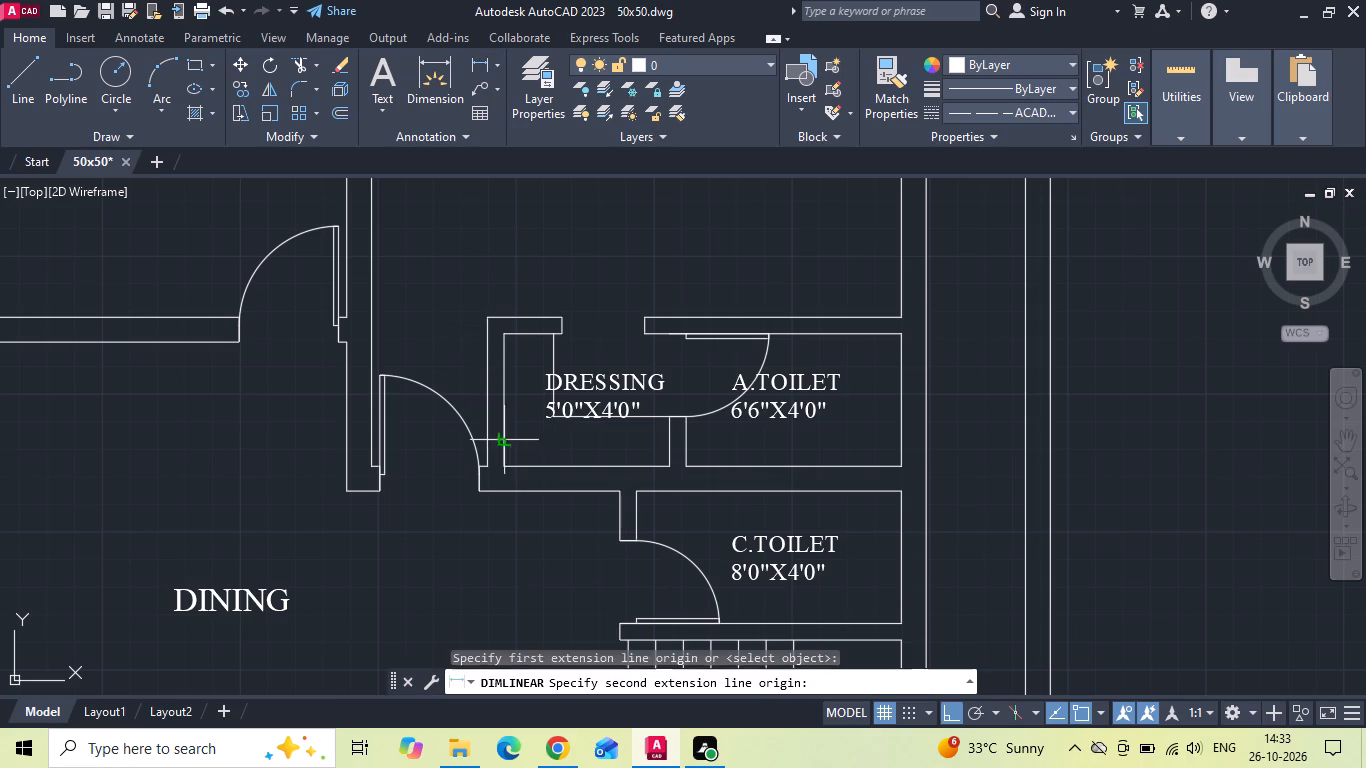
click(671, 445)
key(Escape)
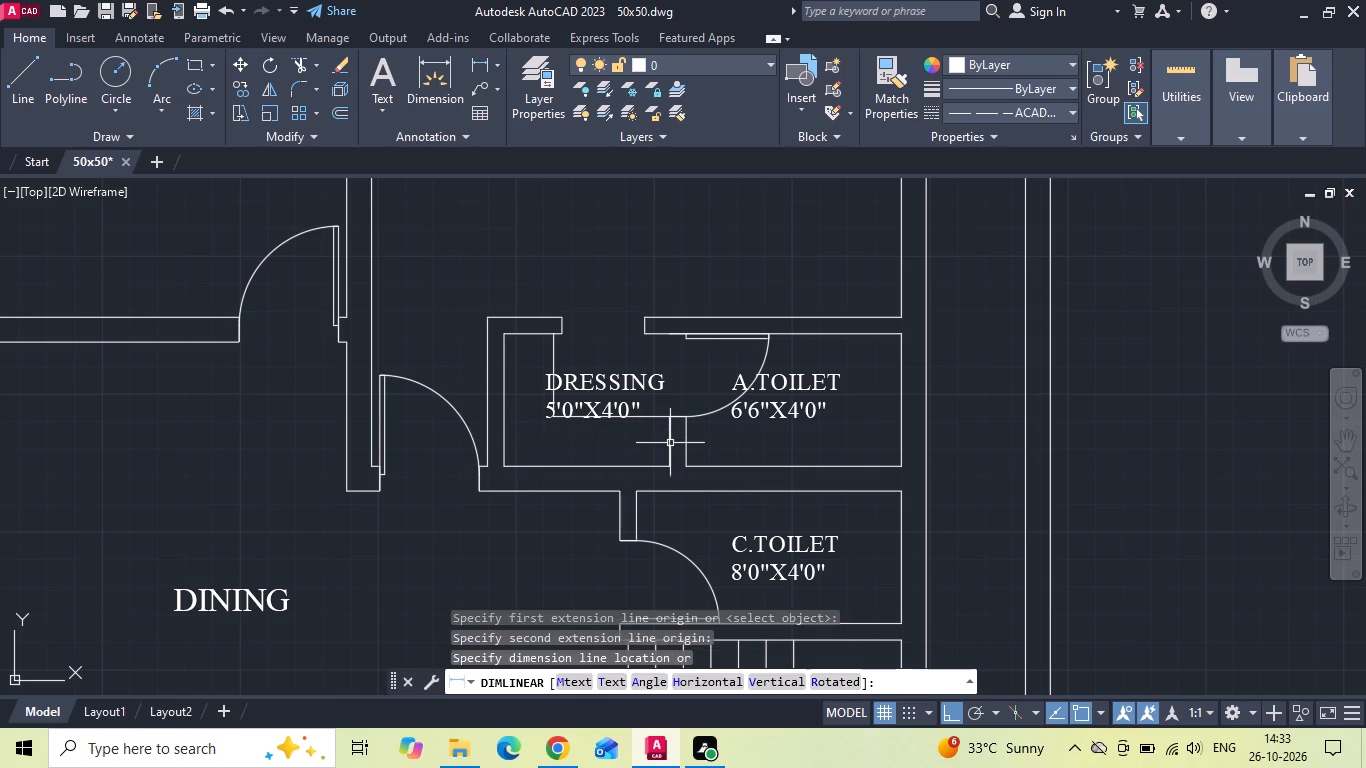
Save the drawing.
key(ctrl+s)
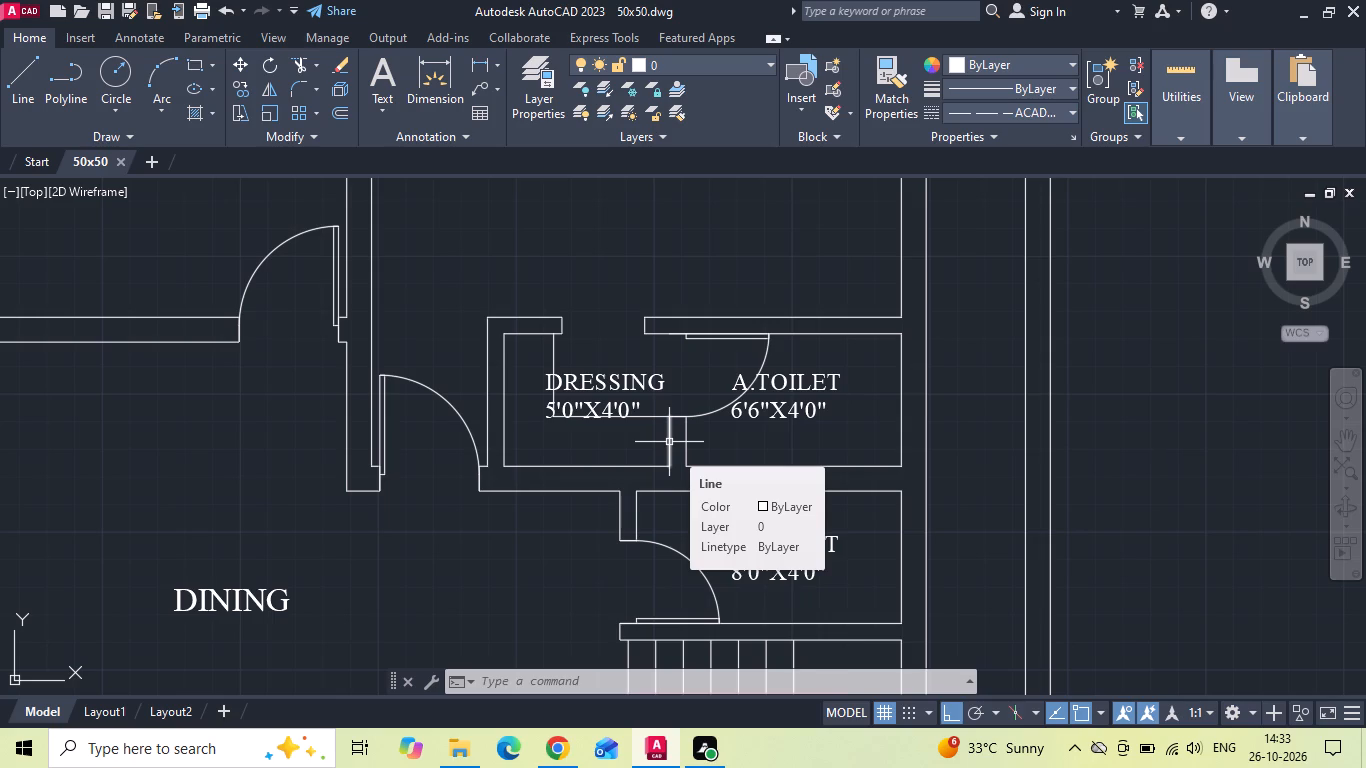
key(ctrl+s)
key(ctrl+s)
key(ctrl+s)
key(ctrl+s)
key(ctrl+s)
key(ctrl+s)
key(ctrl+s)
key(ctrl+s)
key(ctrl+s)
key(ctrl+s)
key(ctrl+s)
key(ctrl+s)
key(ctrl+s)
key(ctrl+s)
key(ctrl+s)
key(ctrl+s)
key(ctrl+s)
key(ctrl+s)
key(ctrl+s)
key(ctrl+s)
key(ctrl+s)
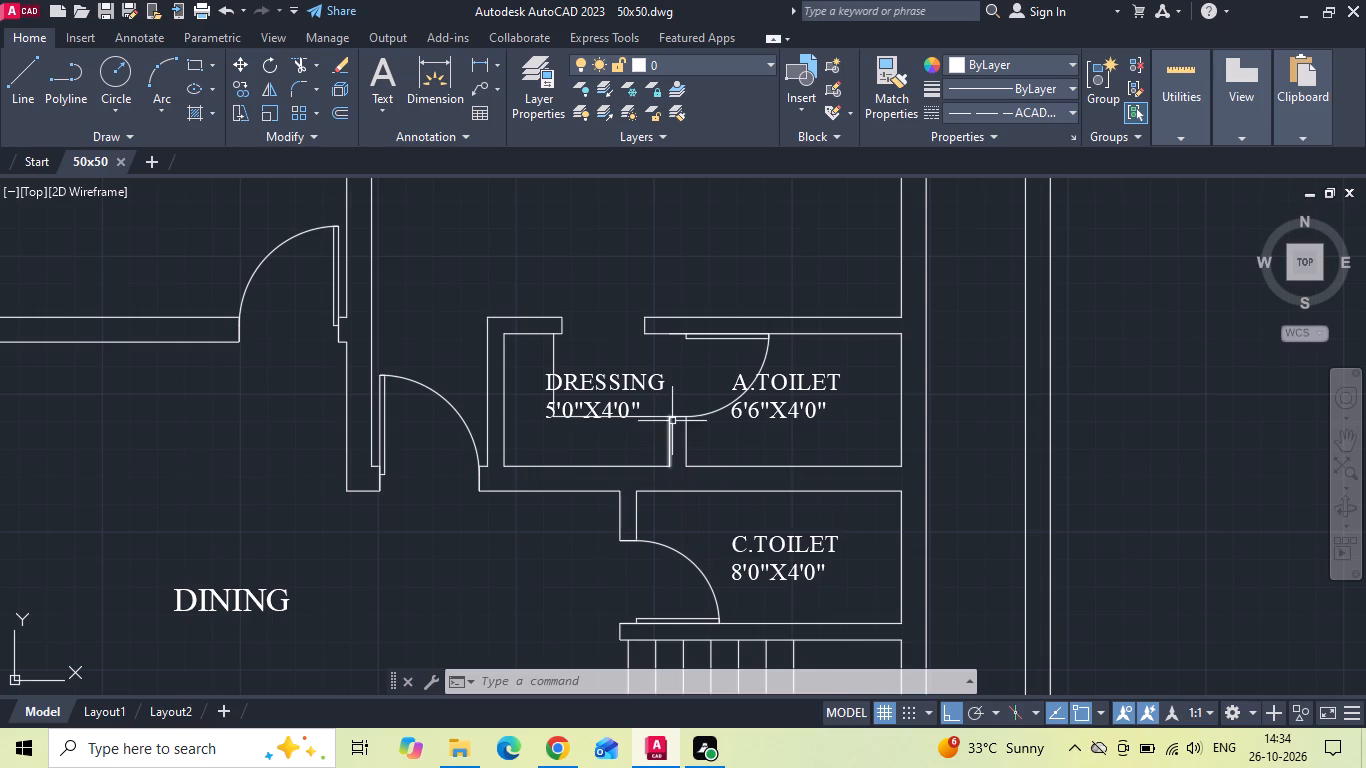
Examine the window and wardrobe layout of BEDROOM 2 in the reference plan and compare it with the drafted rooms.
middle_drag(616, 431, 688, 441)
scroll(691, 441, down, 2)
middle_drag(694, 441, 702, 439)
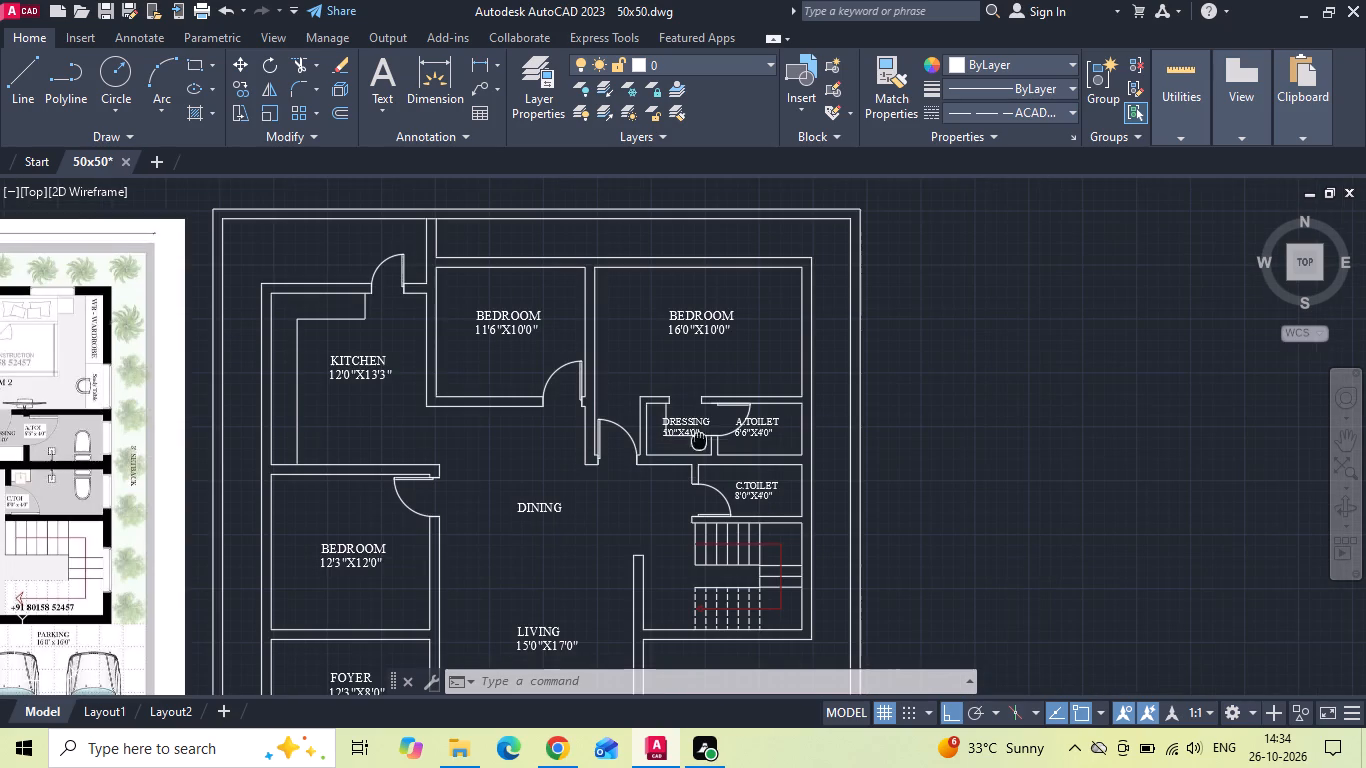
middle_drag(702, 439, 808, 416)
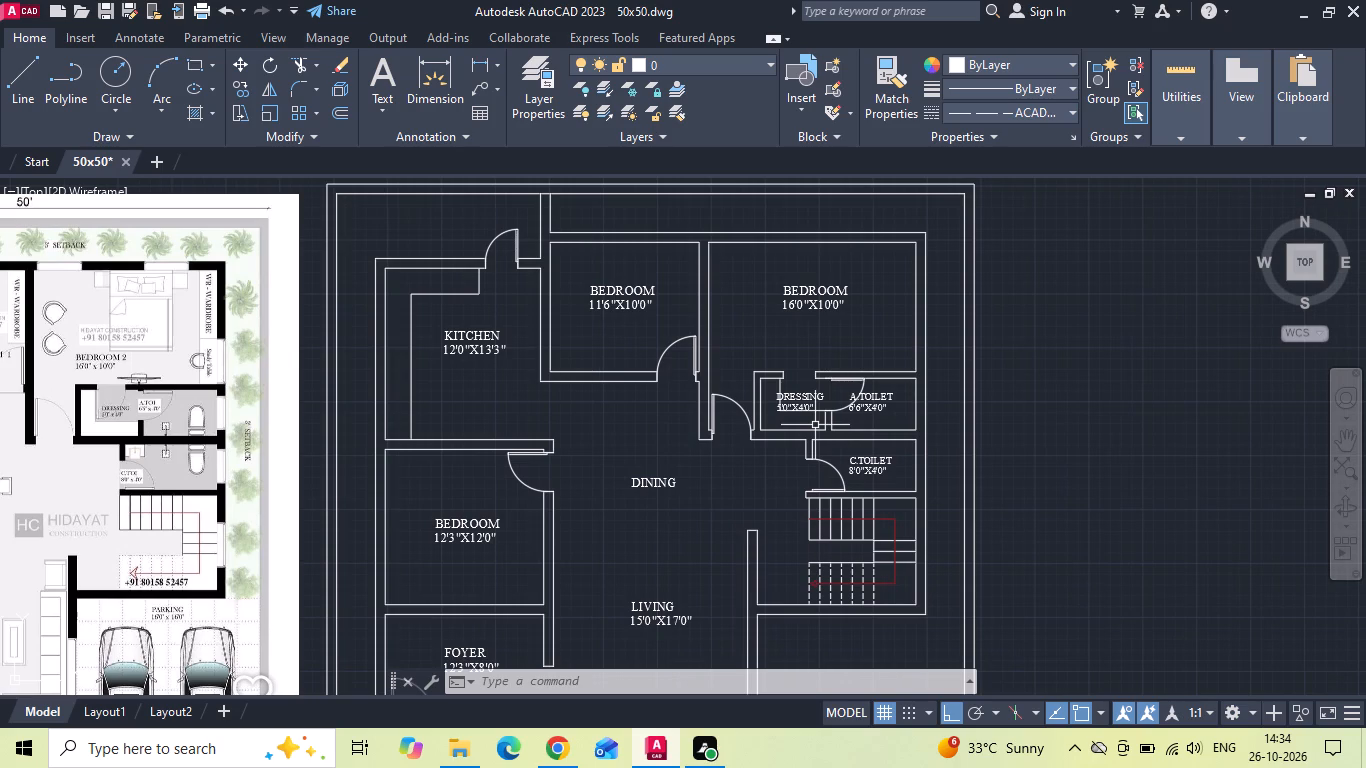
scroll(7, 266, up, 3)
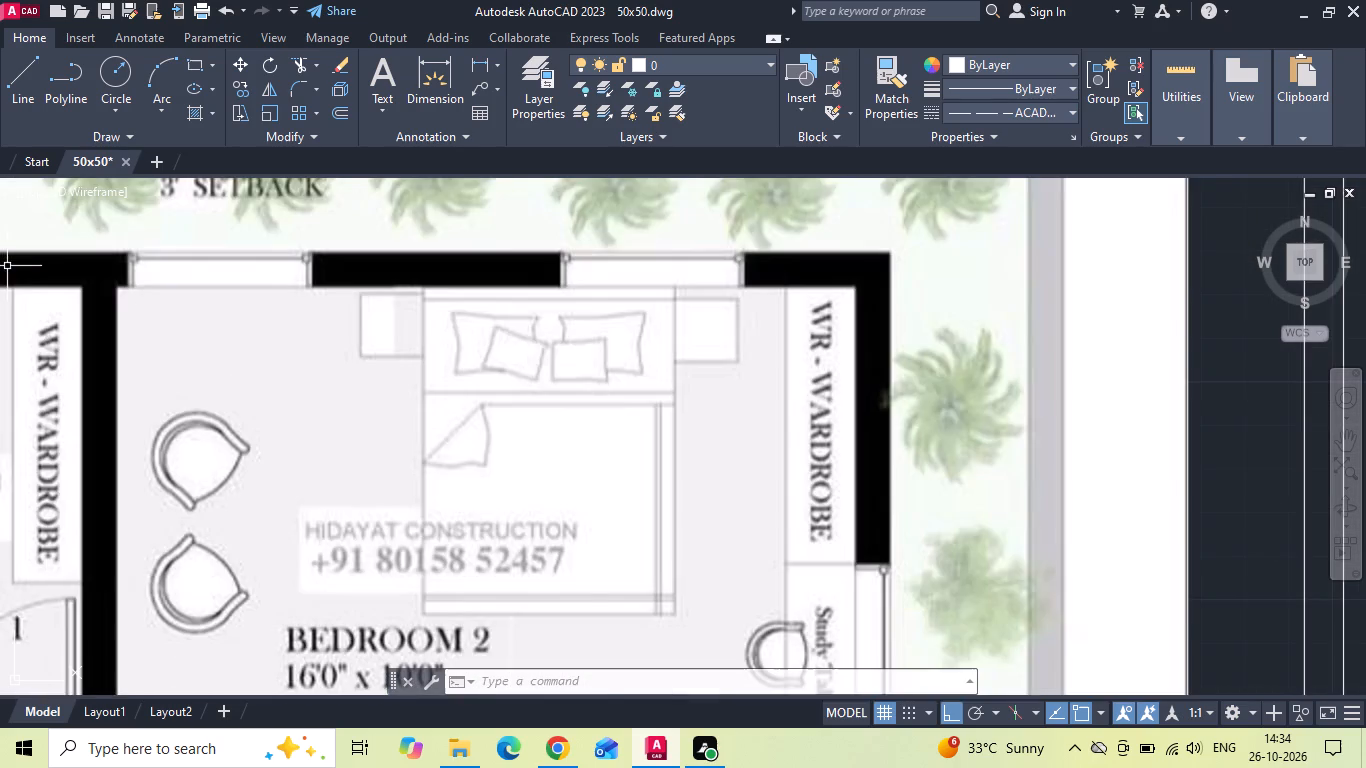
scroll(144, 254, down, 1)
middle_drag(135, 429, 218, 330)
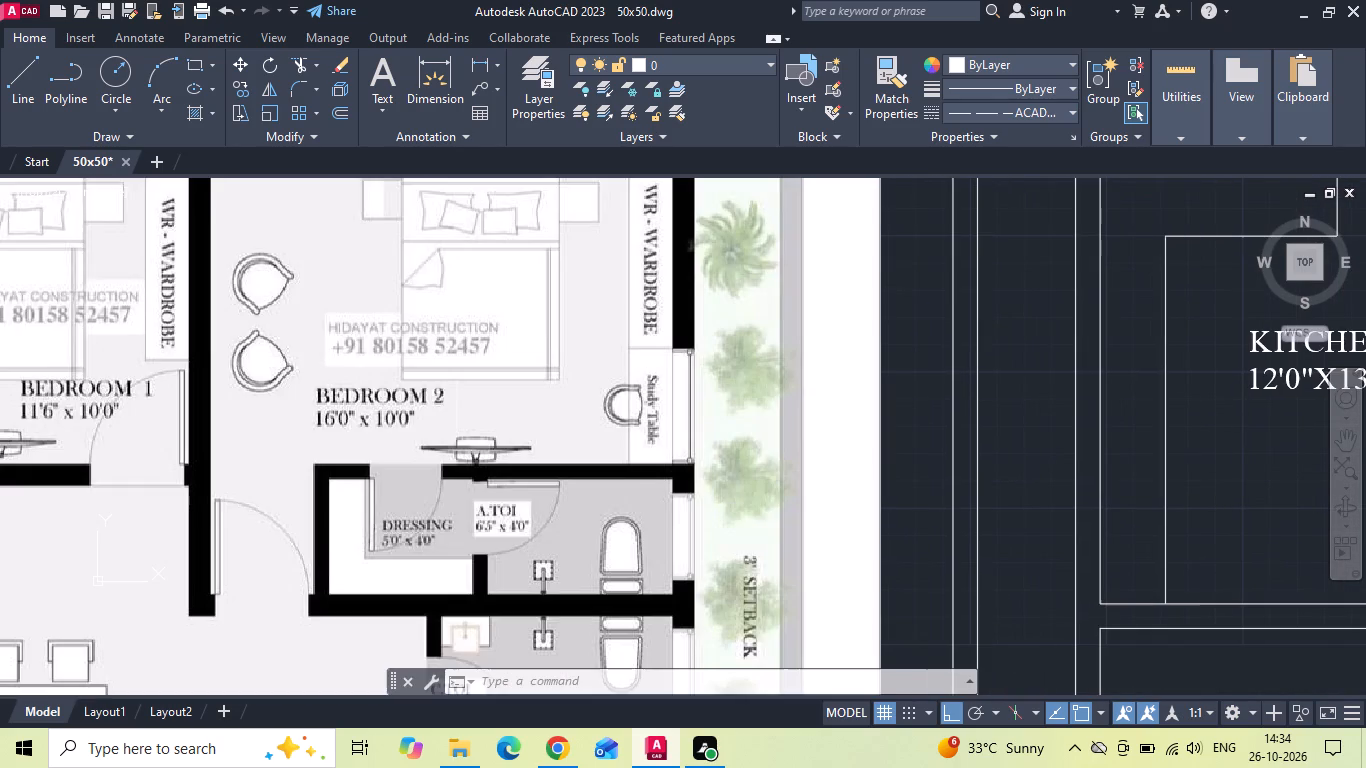
scroll(218, 364, down, 1)
middle_drag(208, 421, 47, 514)
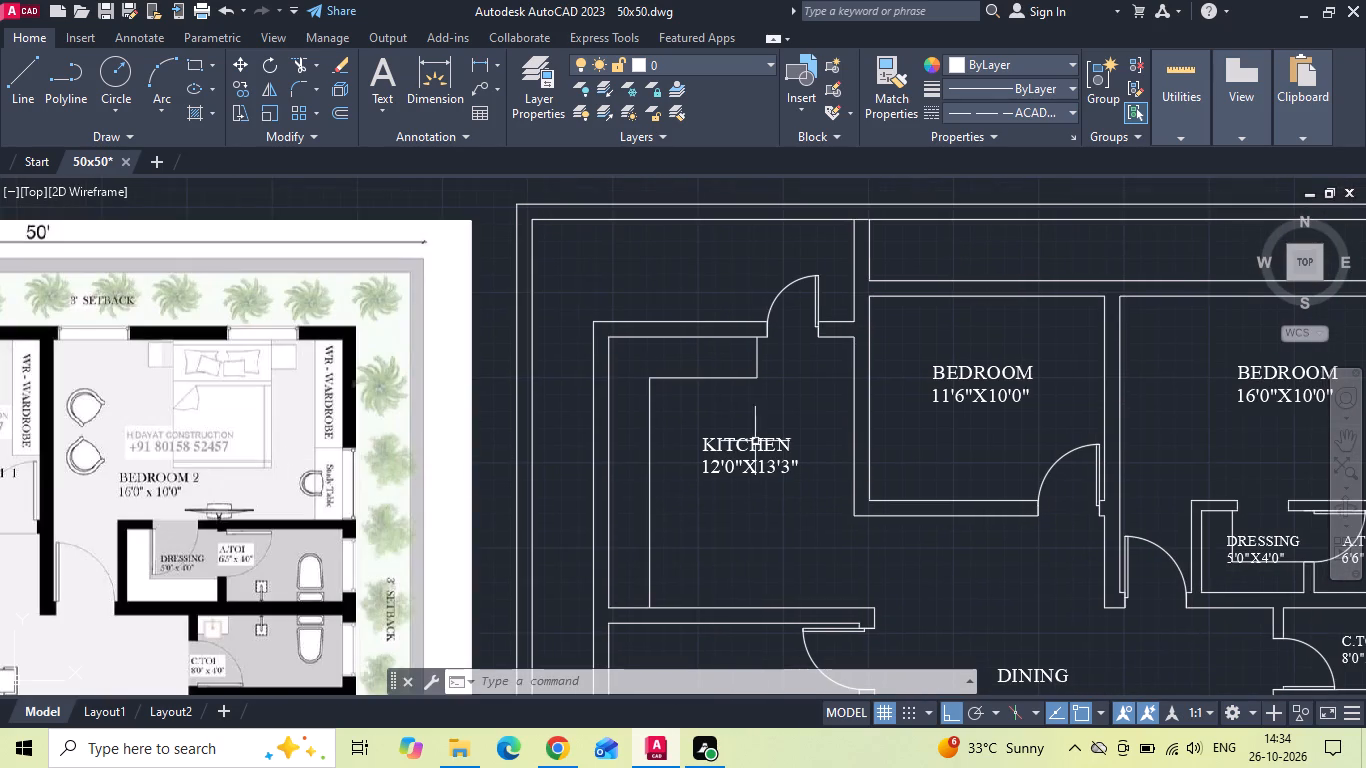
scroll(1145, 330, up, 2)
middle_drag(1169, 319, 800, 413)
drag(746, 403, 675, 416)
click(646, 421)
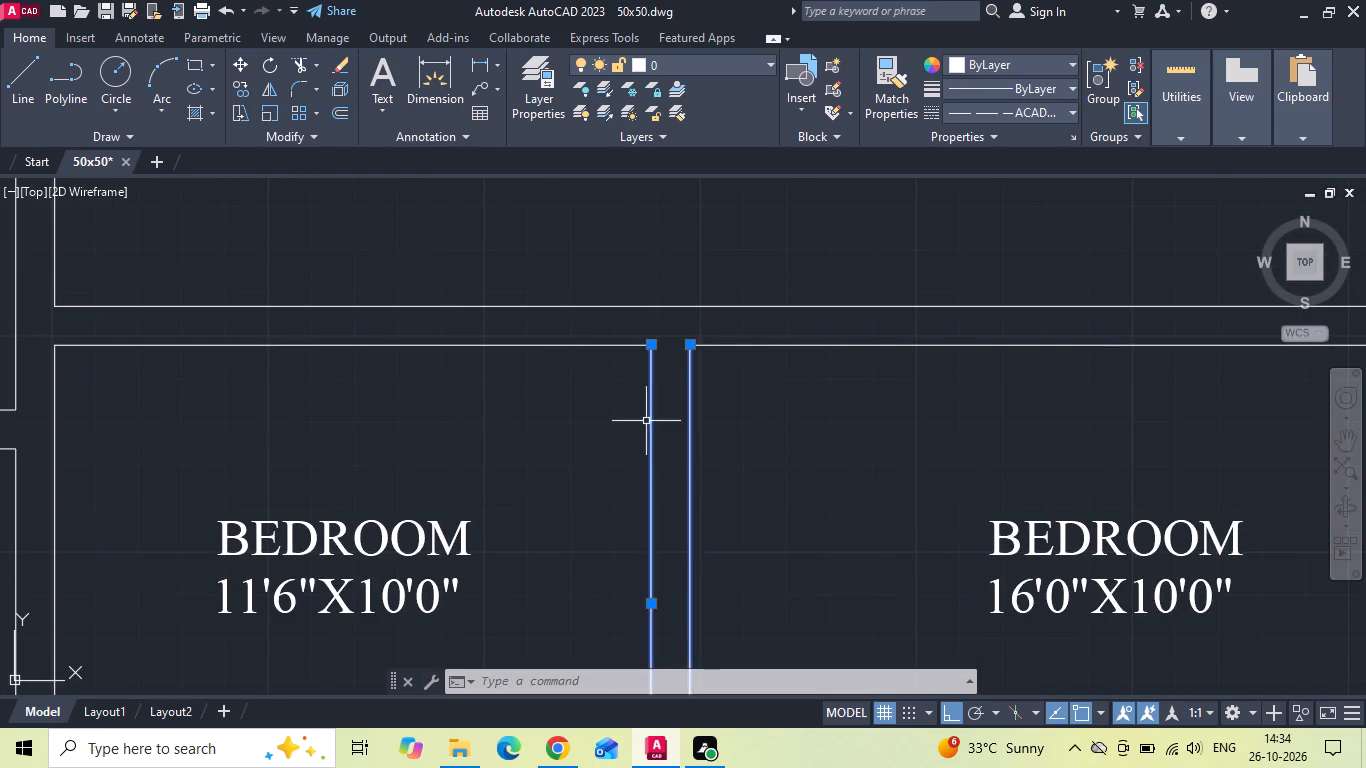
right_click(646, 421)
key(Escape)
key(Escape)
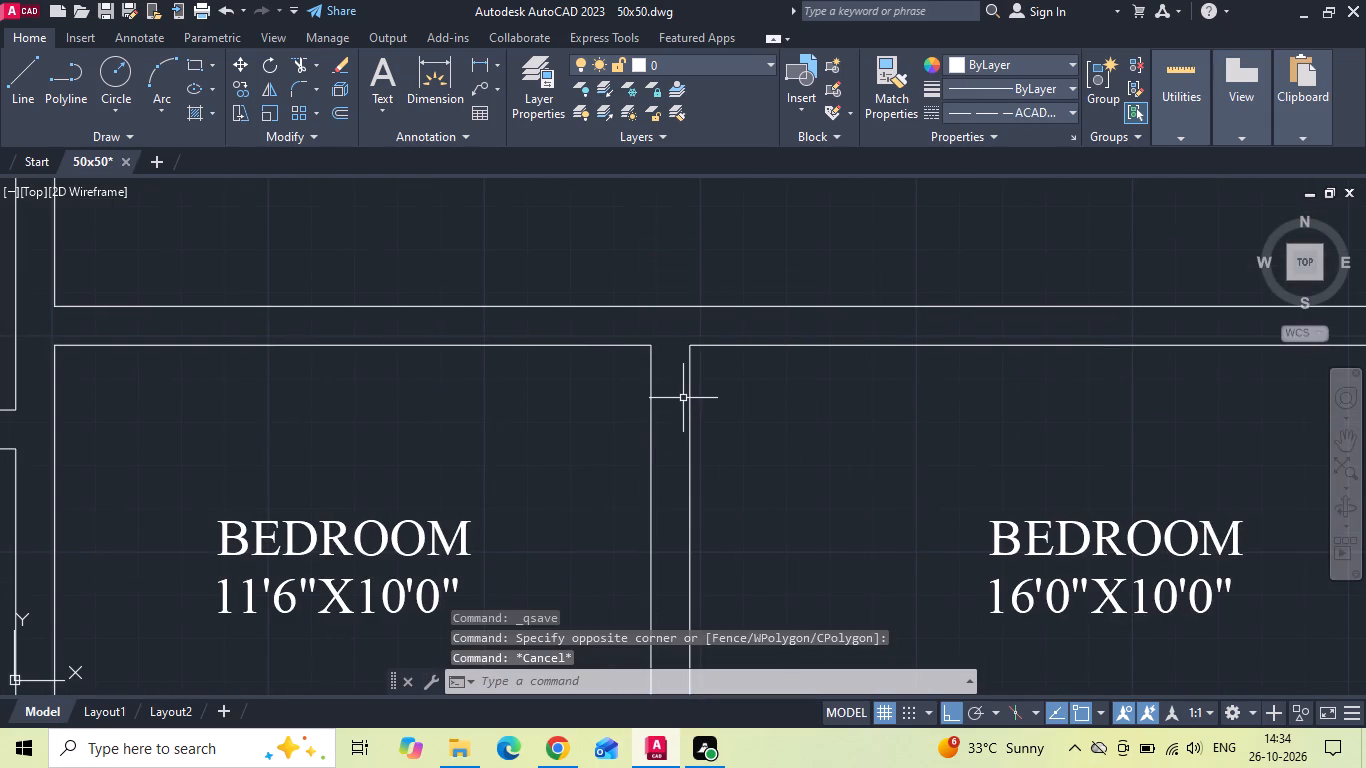
Copy the inner west wall line of the 16'0"X10'0" bedroom 3" to the east.
click(689, 379)
right_click(690, 377)
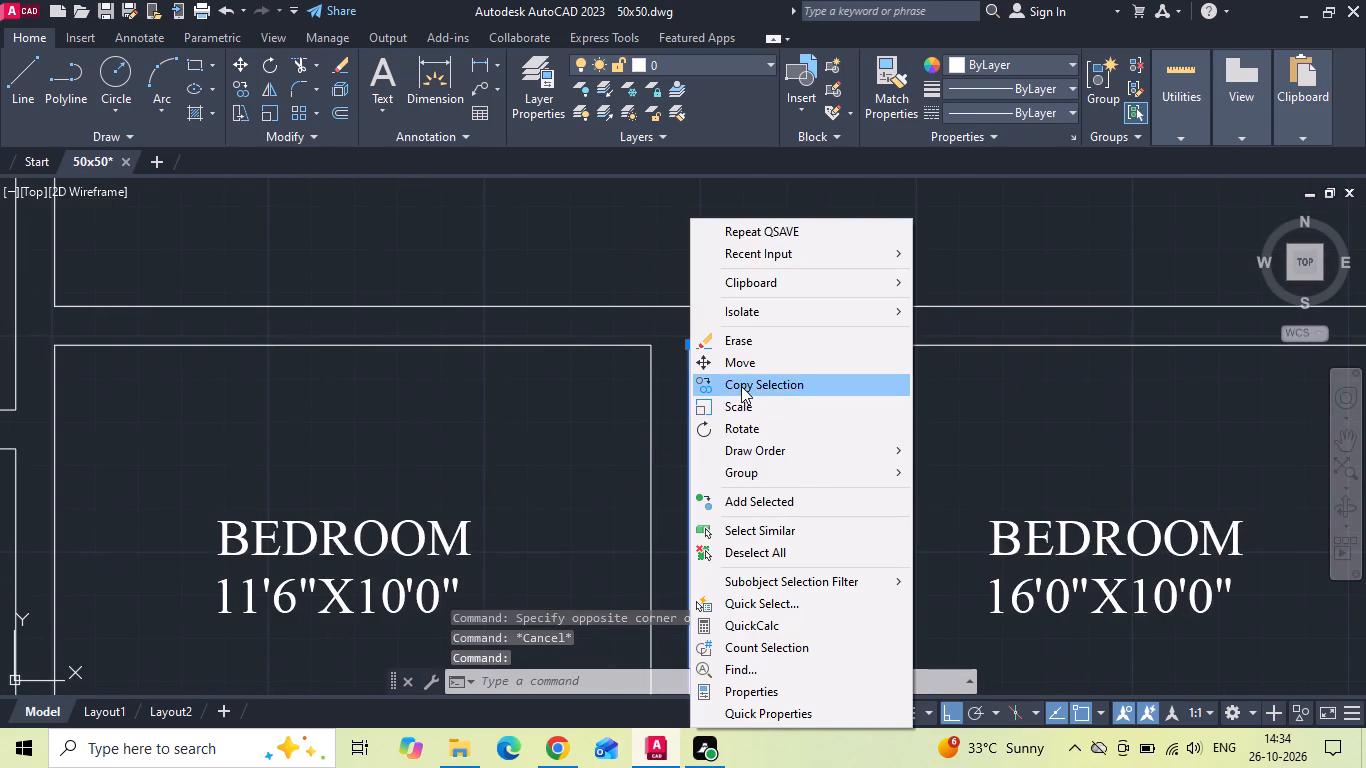
click(741, 386)
drag(777, 431, 817, 432)
key(3)
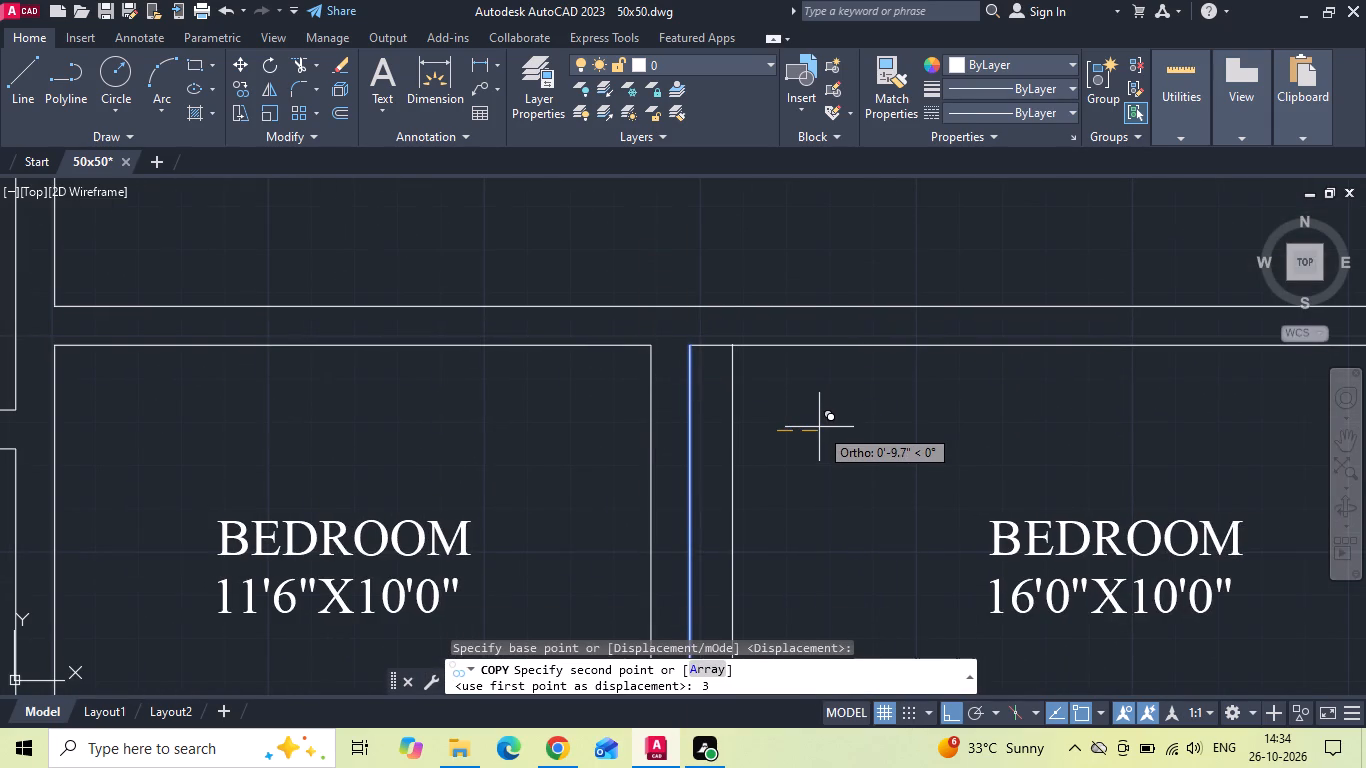
key(space)
text(EX)
key(space)
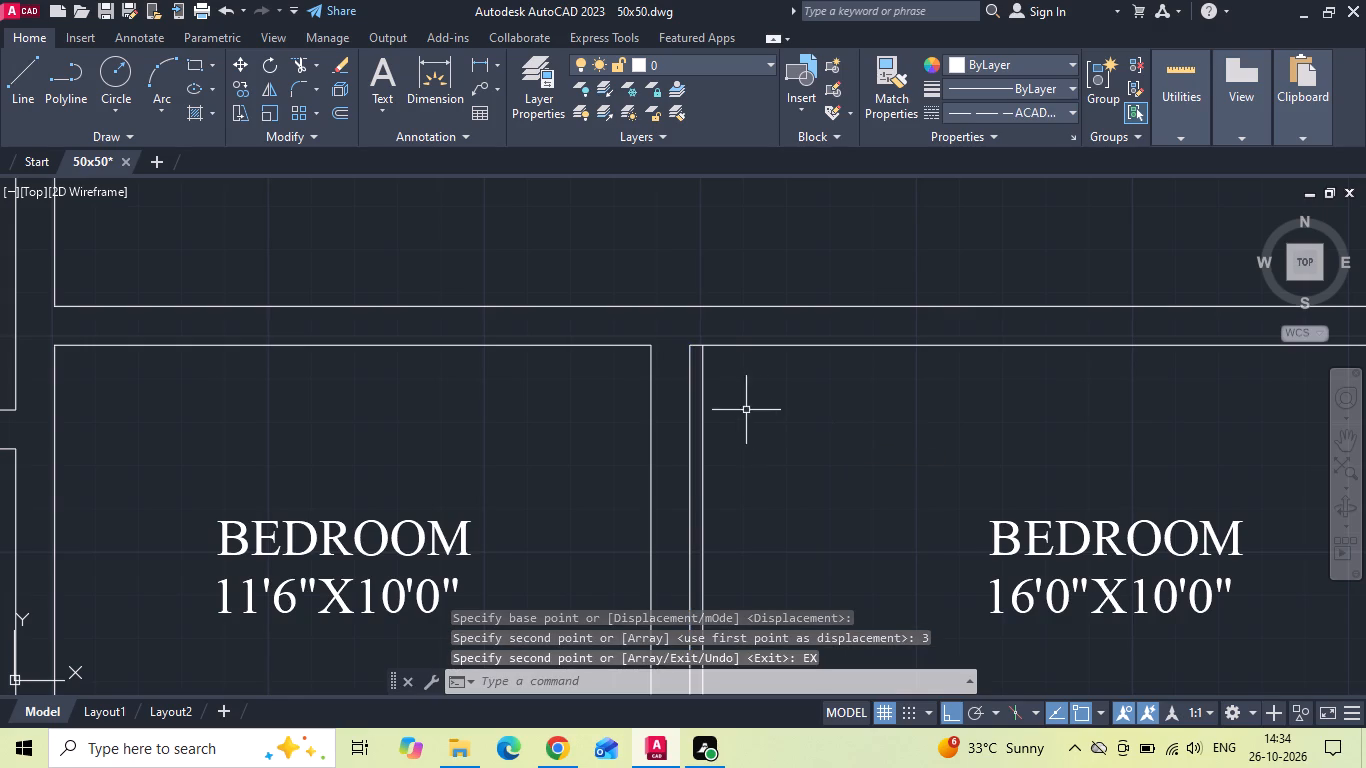
key(Escape)
Extend the copied line to the outer north wall line and trim its part inside the bedroom, leaving a window jamb.
text(EX)
key(space)
key(space)
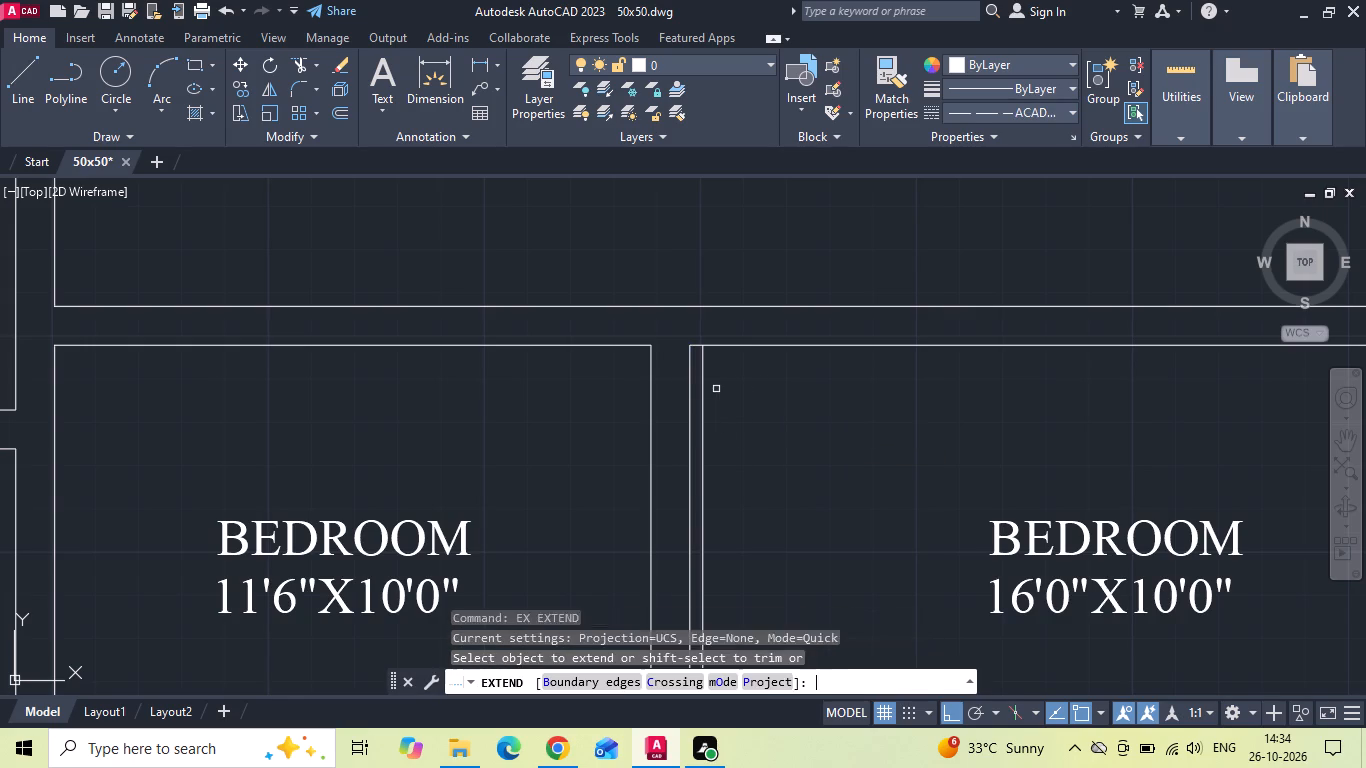
click(701, 405)
key(Escape)
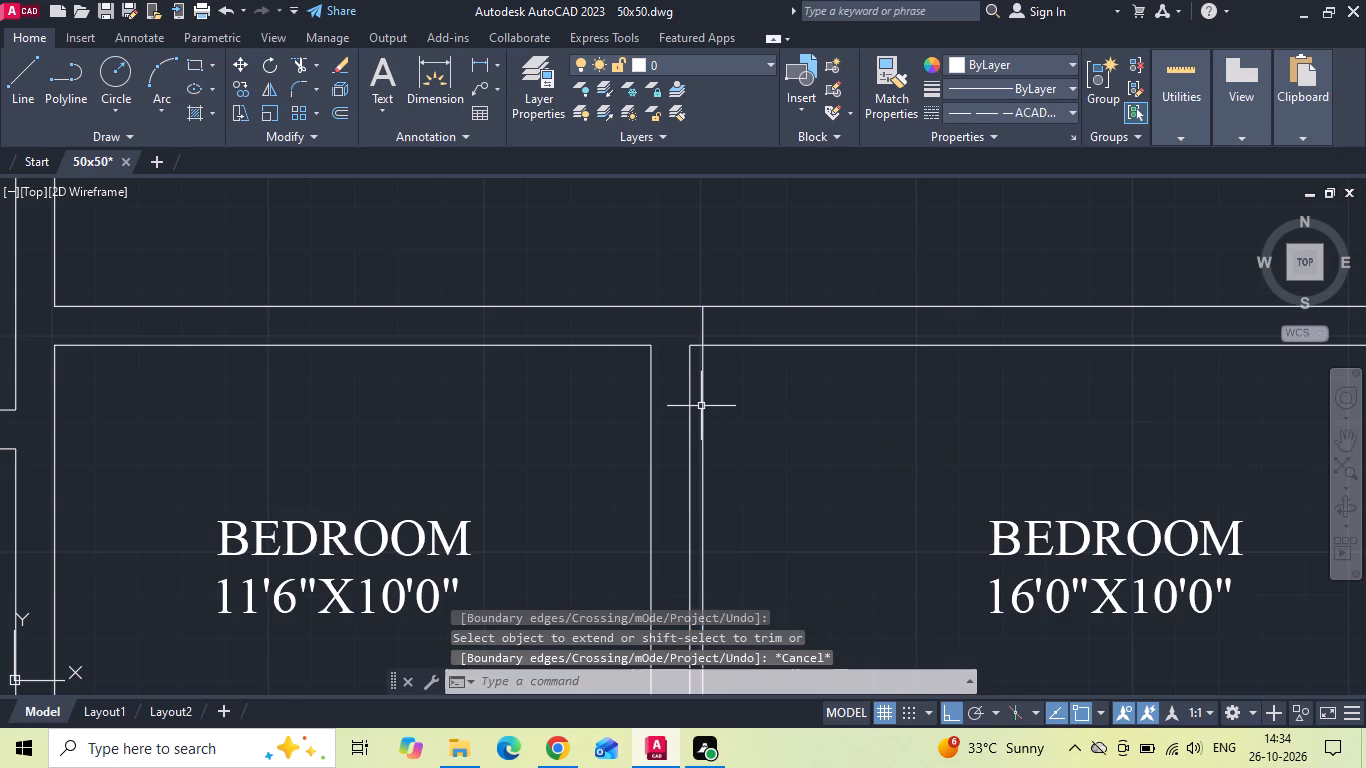
text(TR)
key(space)
key(space)
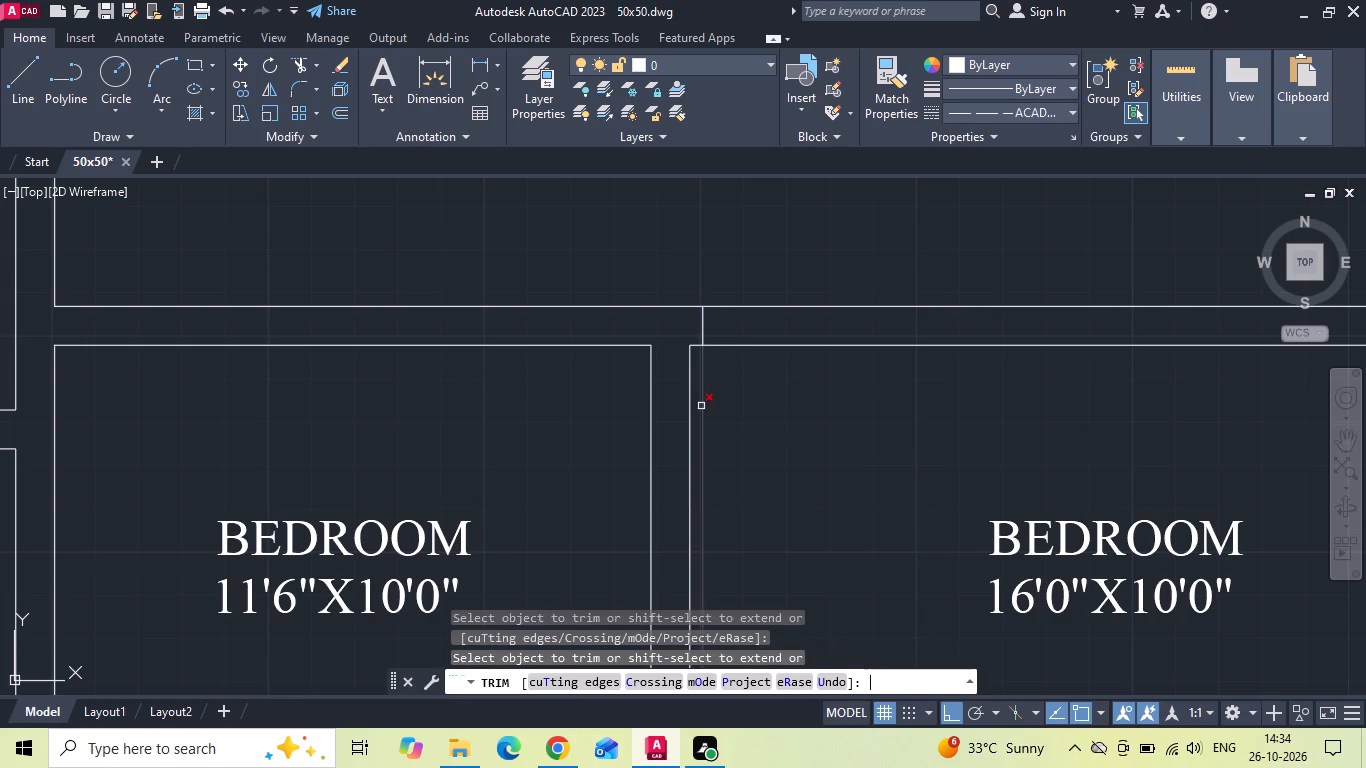
click(701, 406)
click(701, 406)
key(Escape)
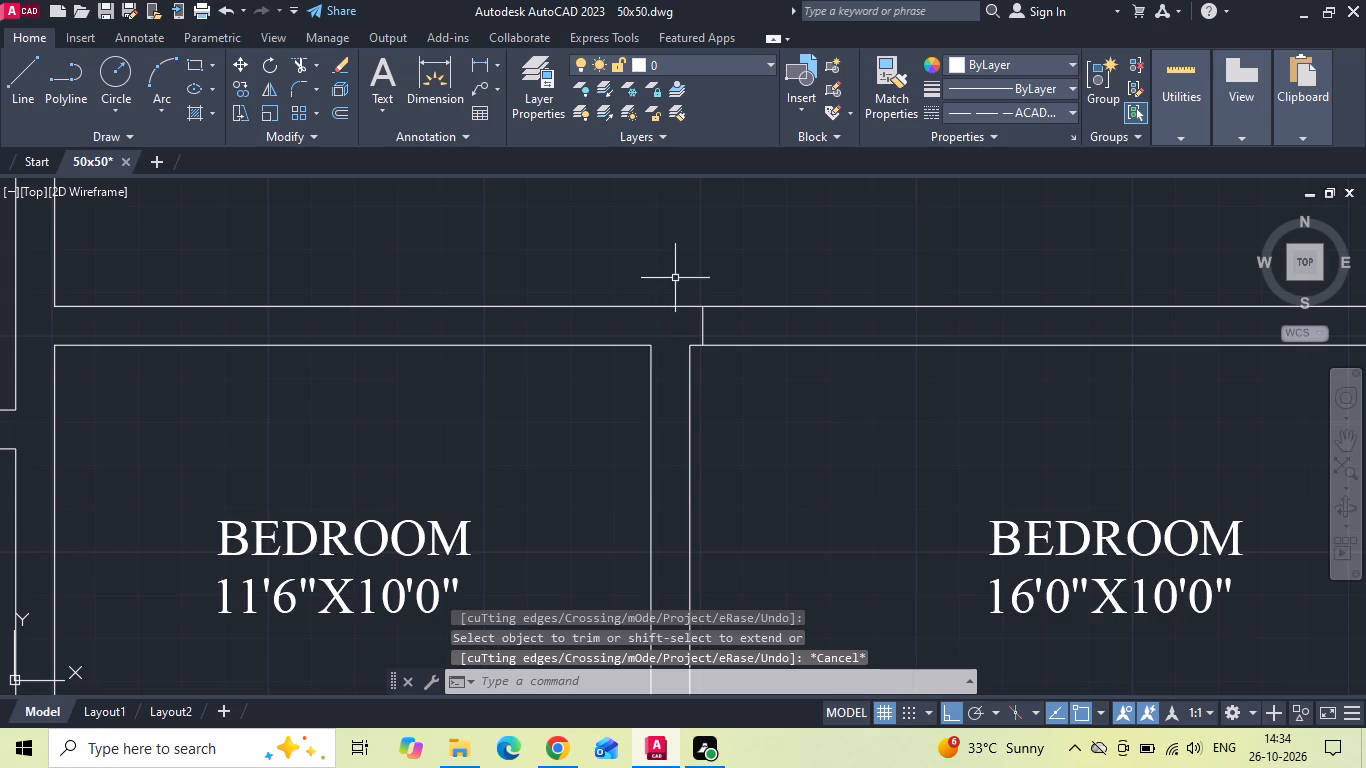
Copy the window jamb line 4' east along the north wall to mark the window's other side.
drag(680, 275, 707, 320)
click(781, 381)
right_click(781, 381)
click(805, 390)
drag(791, 443, 905, 448)
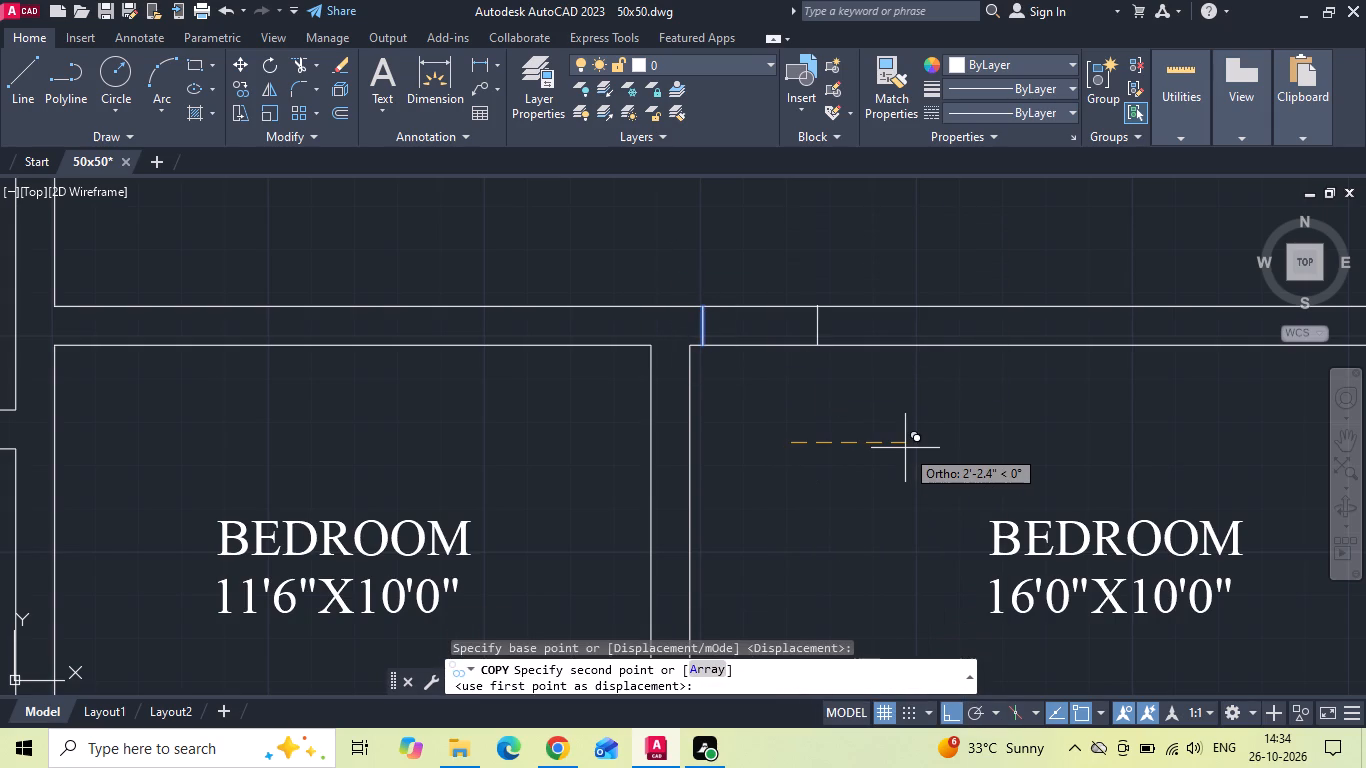
key(4)
key(apostrophe)
key(space)
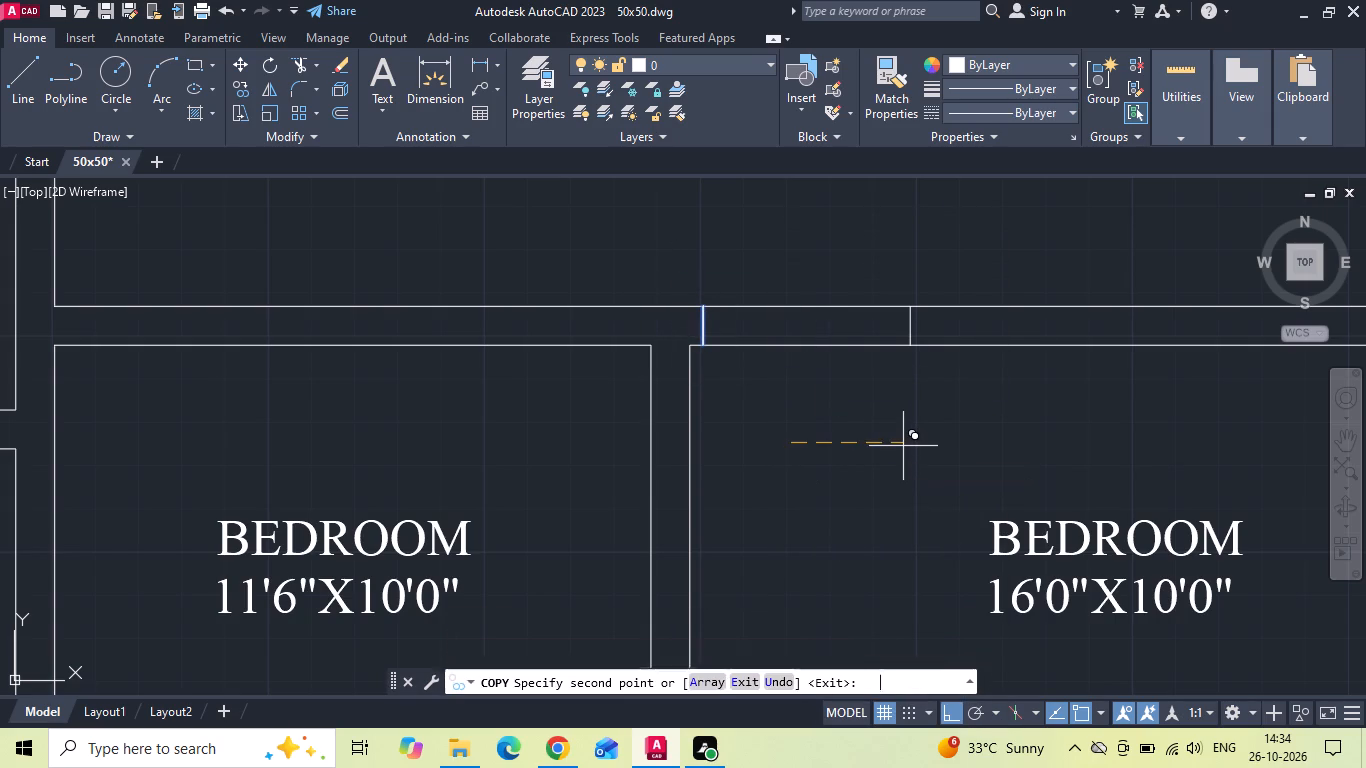
key(Escape)
Offset the inner east wall line of the 16'0"X10'0" bedroom 2' into the room.
scroll(896, 442, down, 3)
scroll(272, 438, up, 2)
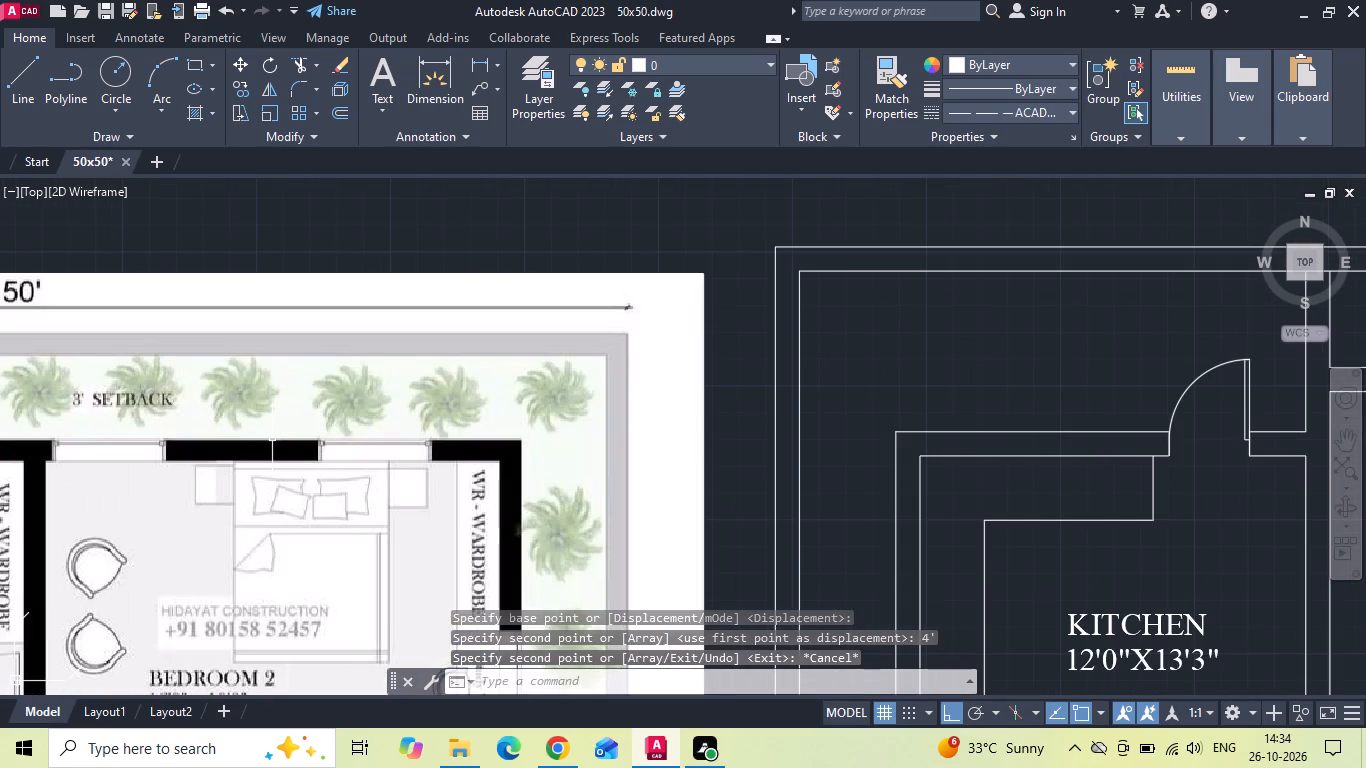
scroll(191, 432, down, 2)
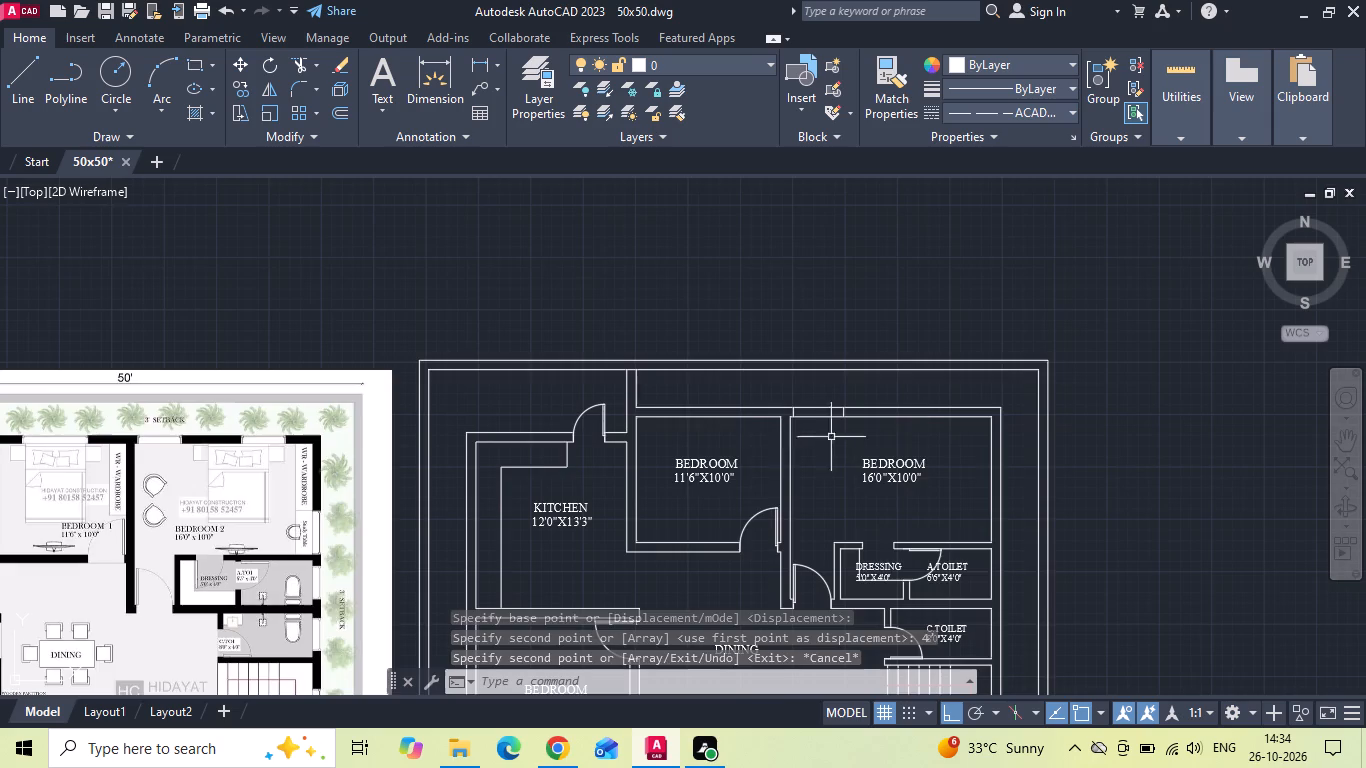
scroll(998, 440, up, 2)
middle_drag(988, 439, 877, 372)
text(O 2')
key(Return)
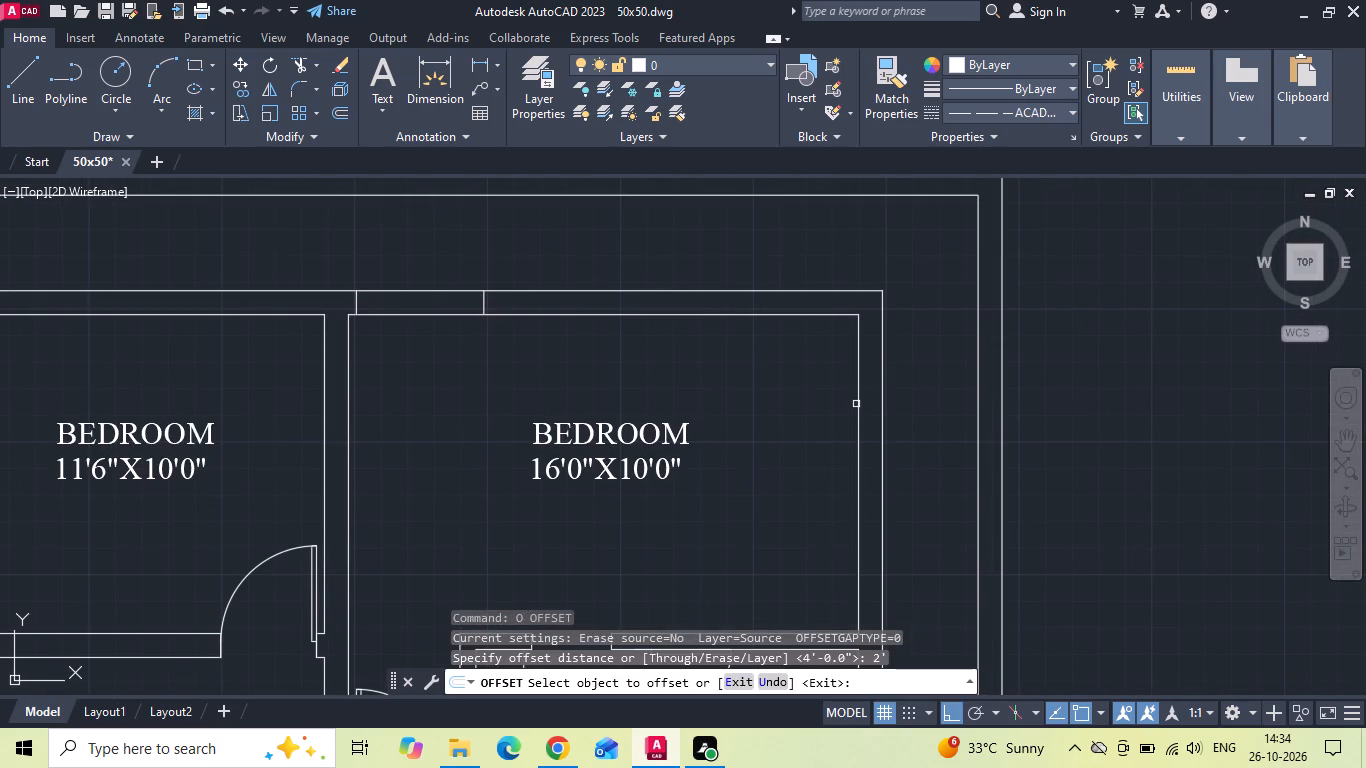
click(856, 404)
click(816, 423)
key(Escape)
Offset the new line inside the bedroom 6" back toward the east wall.
text(O)
key(space)
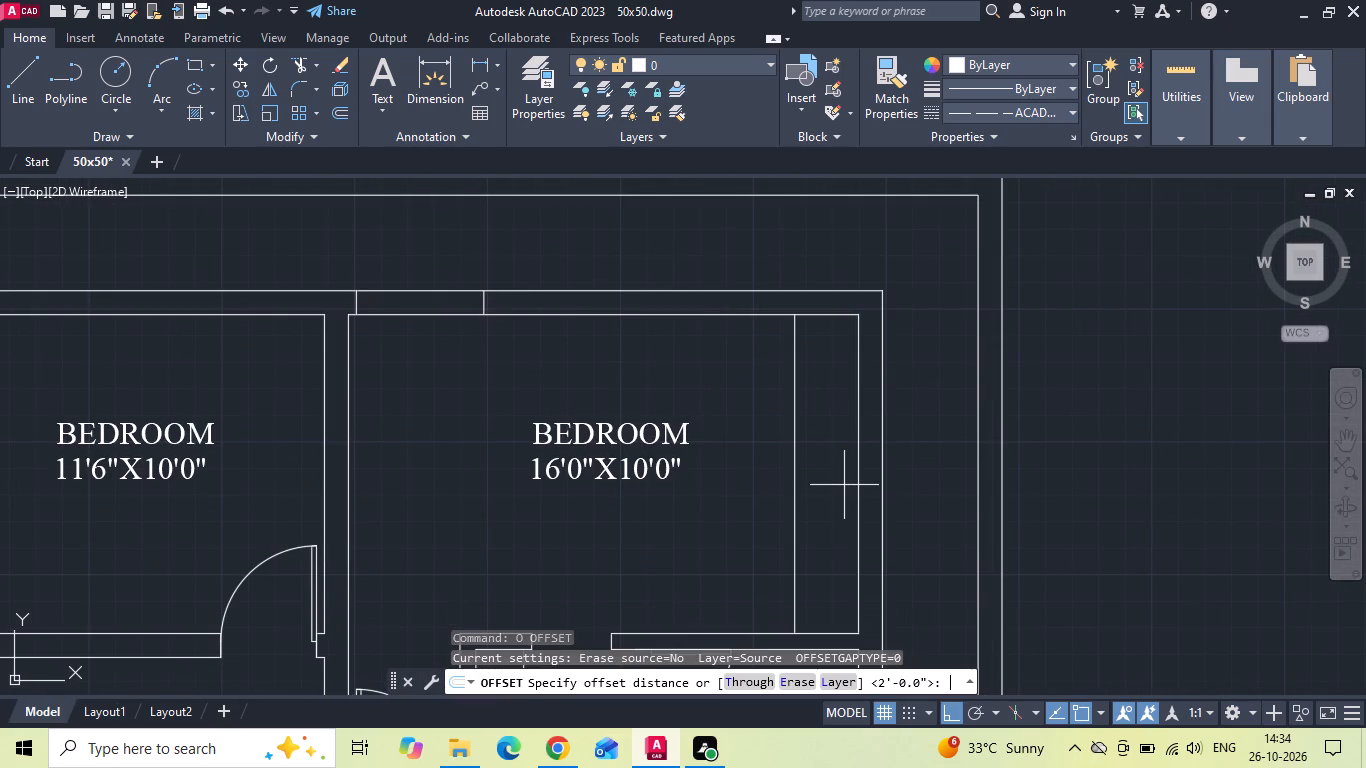
text(6)
key(space)
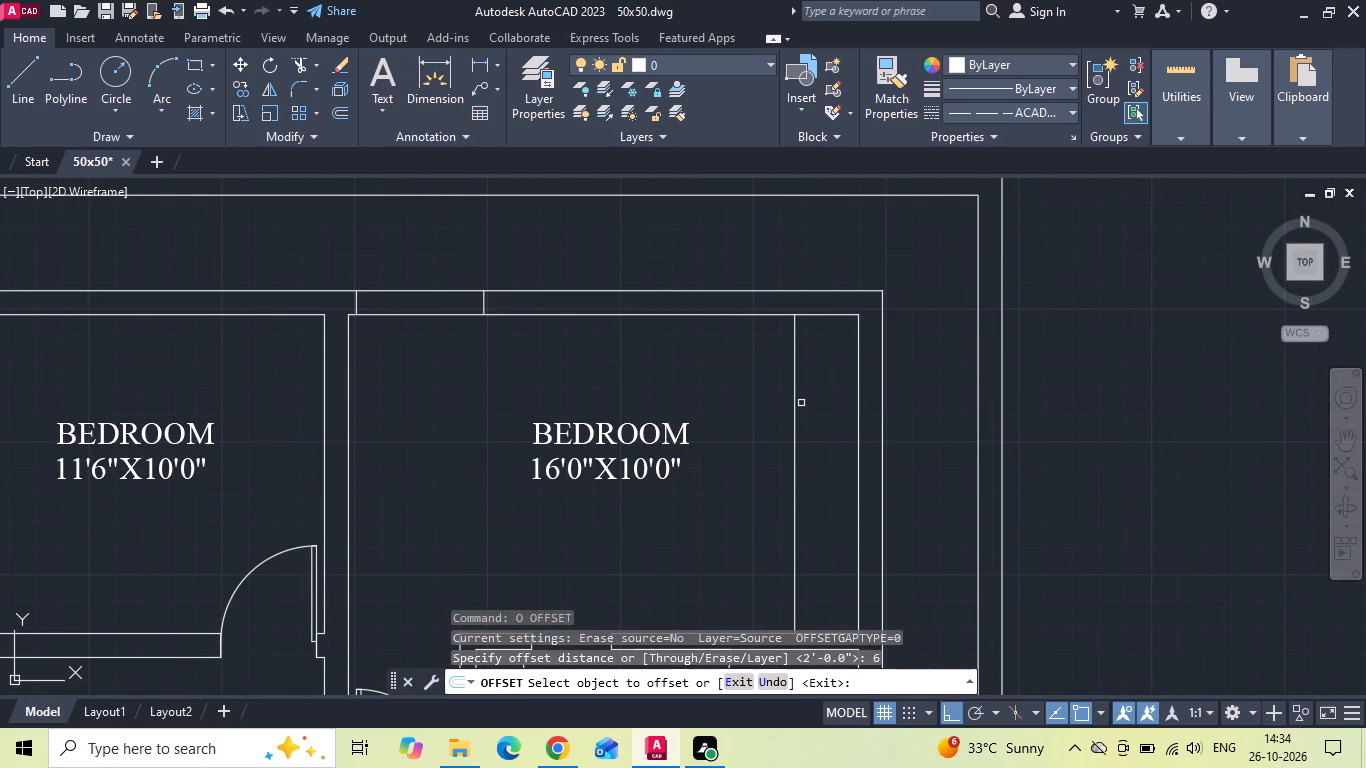
click(796, 391)
click(812, 367)
key(Escape)
Extend the line 2' off the 16'0"X10'0" bedroom's east wall to the outer north wall and trim its part inside the room.
scroll(808, 331, up, 1)
text(EX)
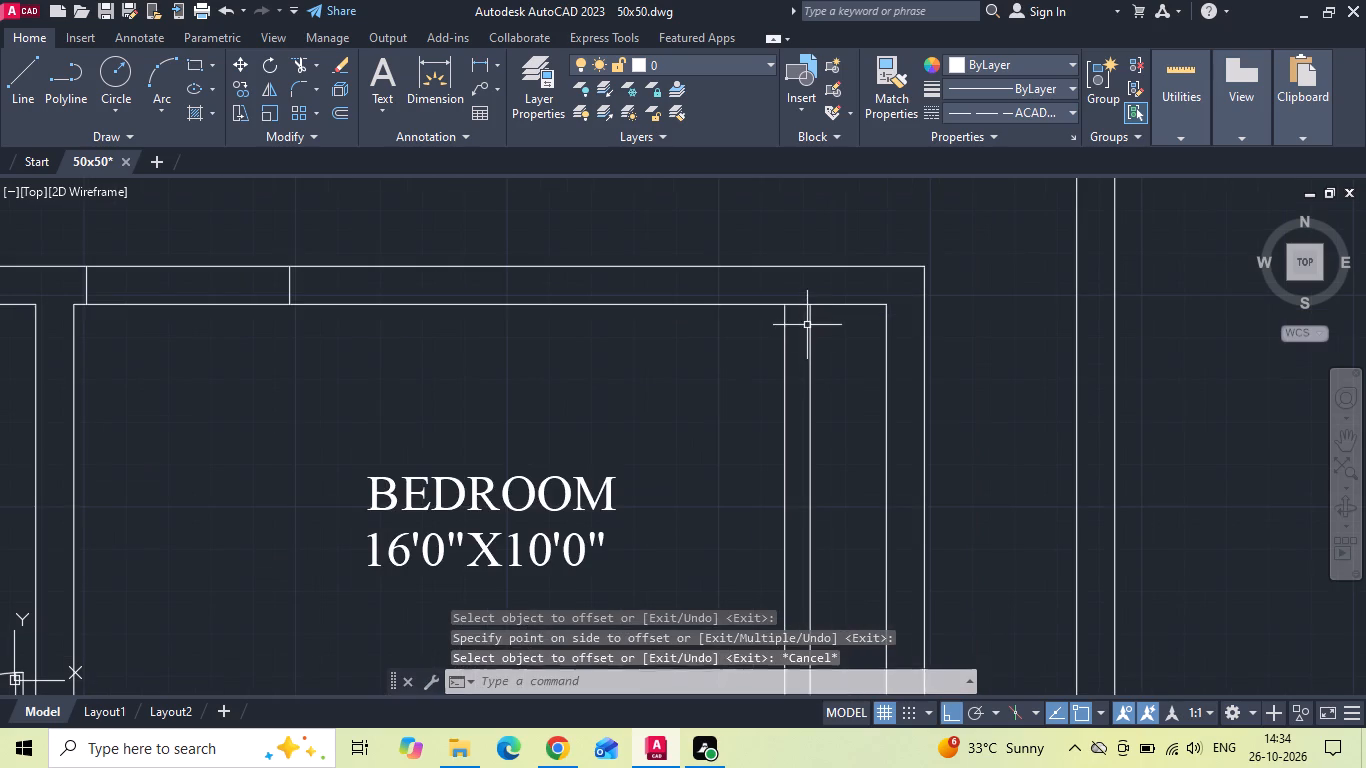
key(space)
drag(799, 349, 782, 367)
key(Escape)
text(TR)
key(space)
click(787, 375)
key(Escape)
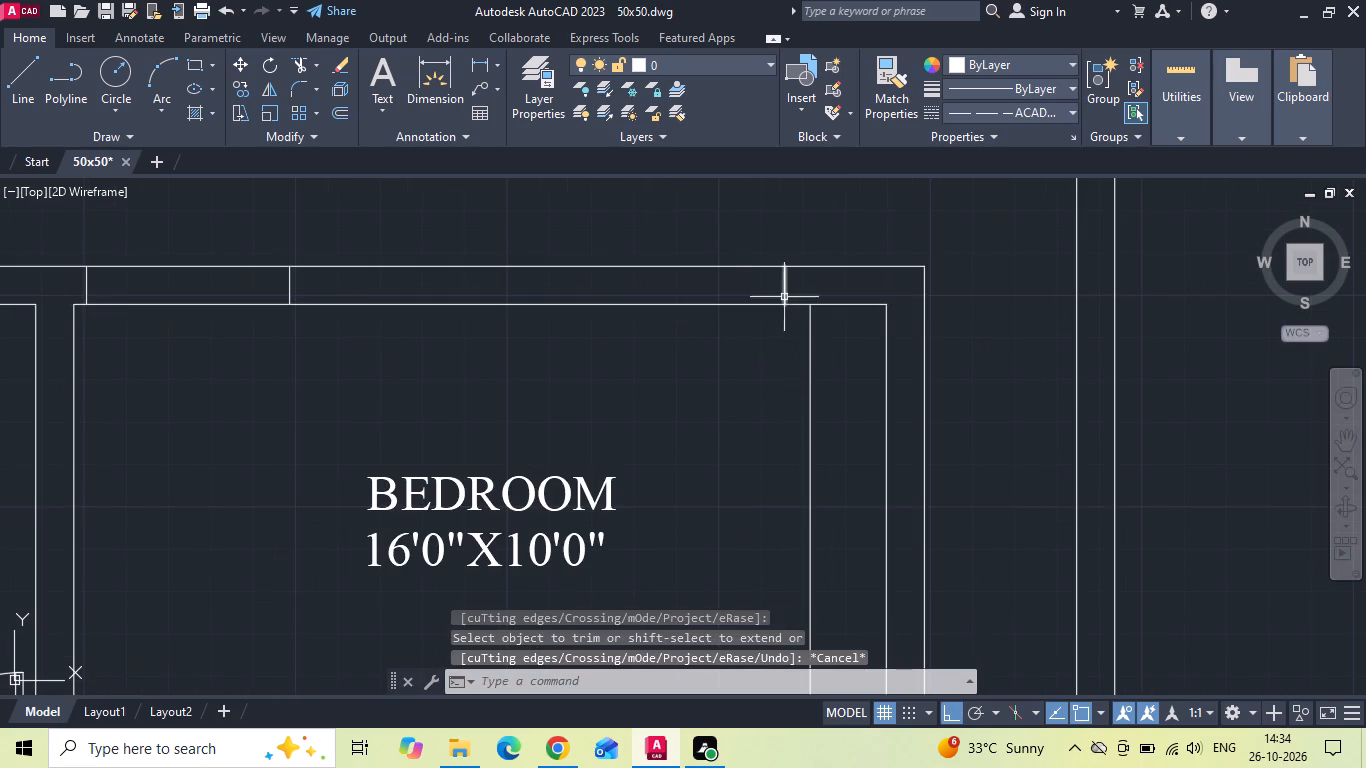
Copy the new jamb line 4' west along the bedroom's north wall to mark the window's other side.
drag(795, 282, 775, 286)
click(741, 290)
right_click(741, 290)
click(779, 381)
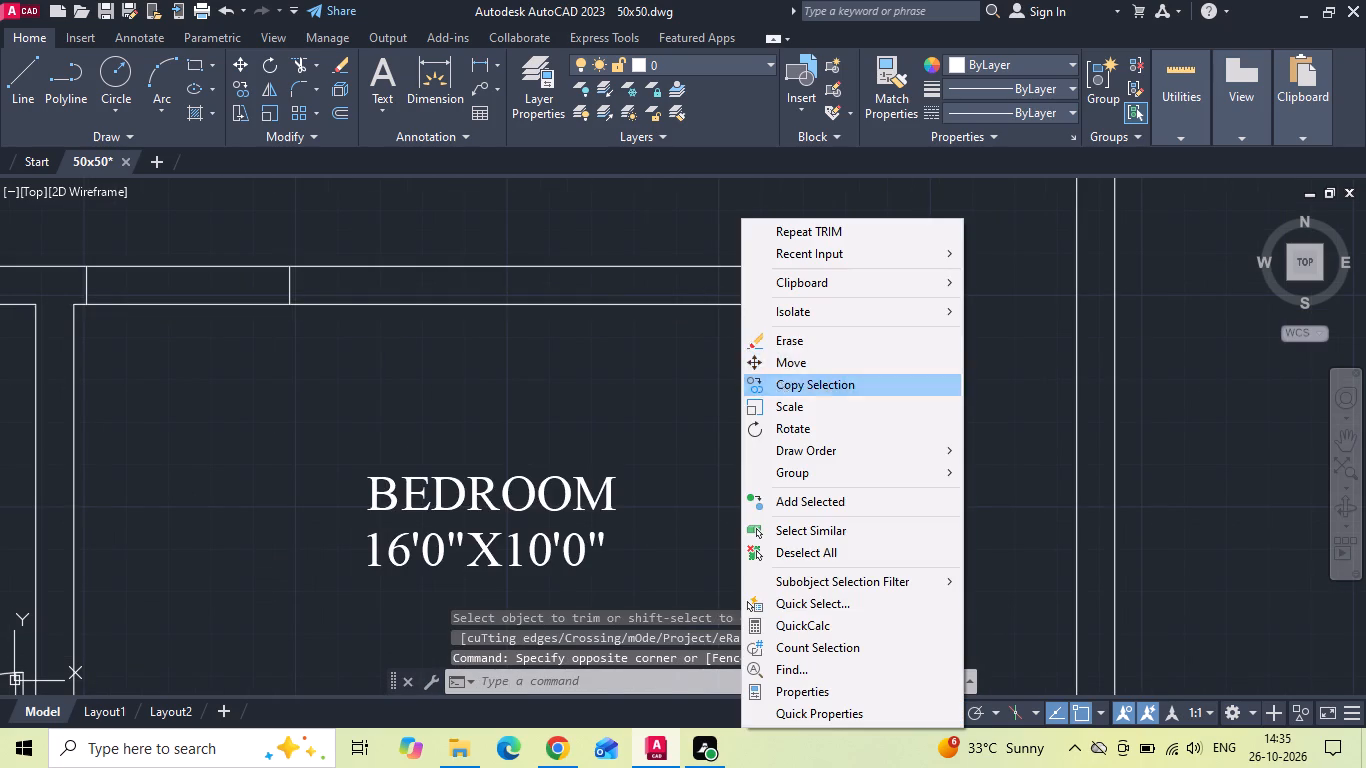
drag(776, 417, 706, 417)
text(4')
key(Return)
scroll(705, 417, down, 3)
key(Escape)
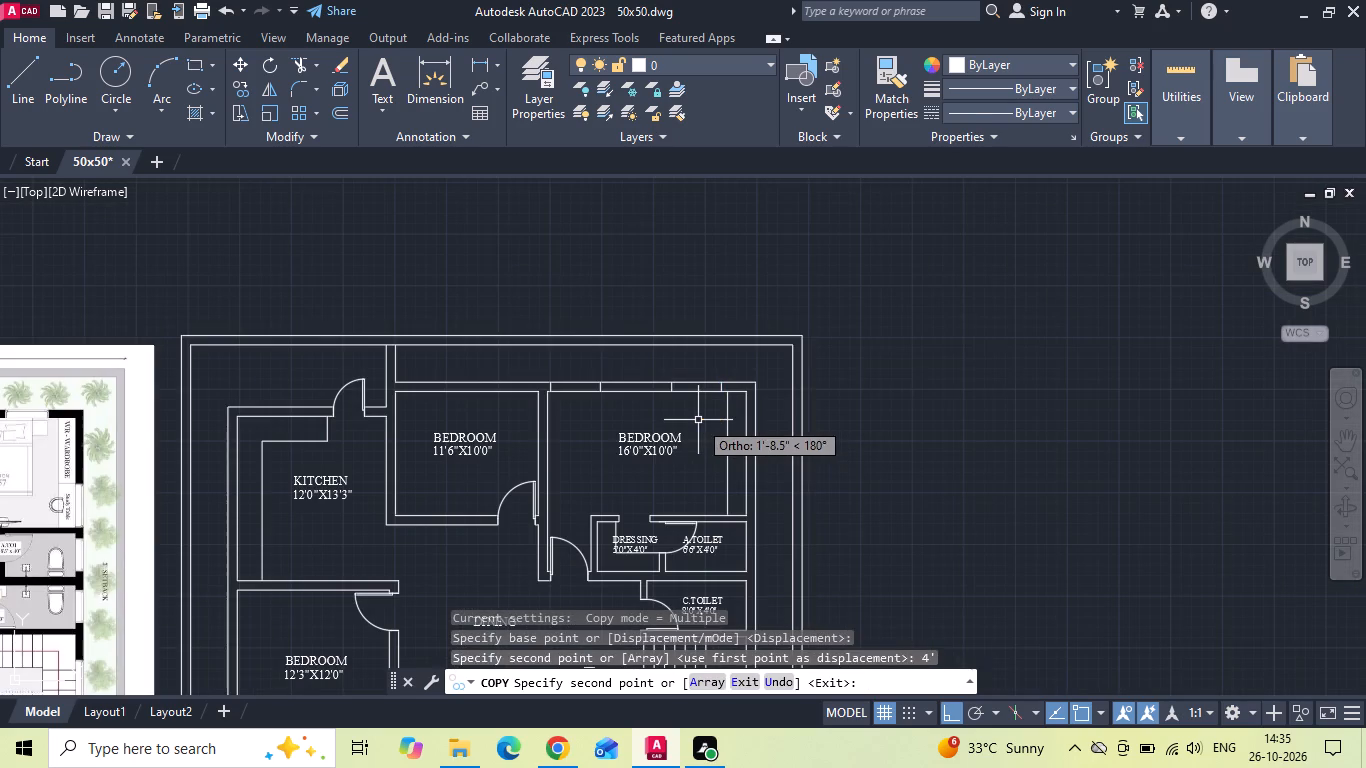
Offset the A.TOILET's upper north wall line 4' north into the 16'0"X10'0" bedroom.
middle_drag(698, 420, 820, 429)
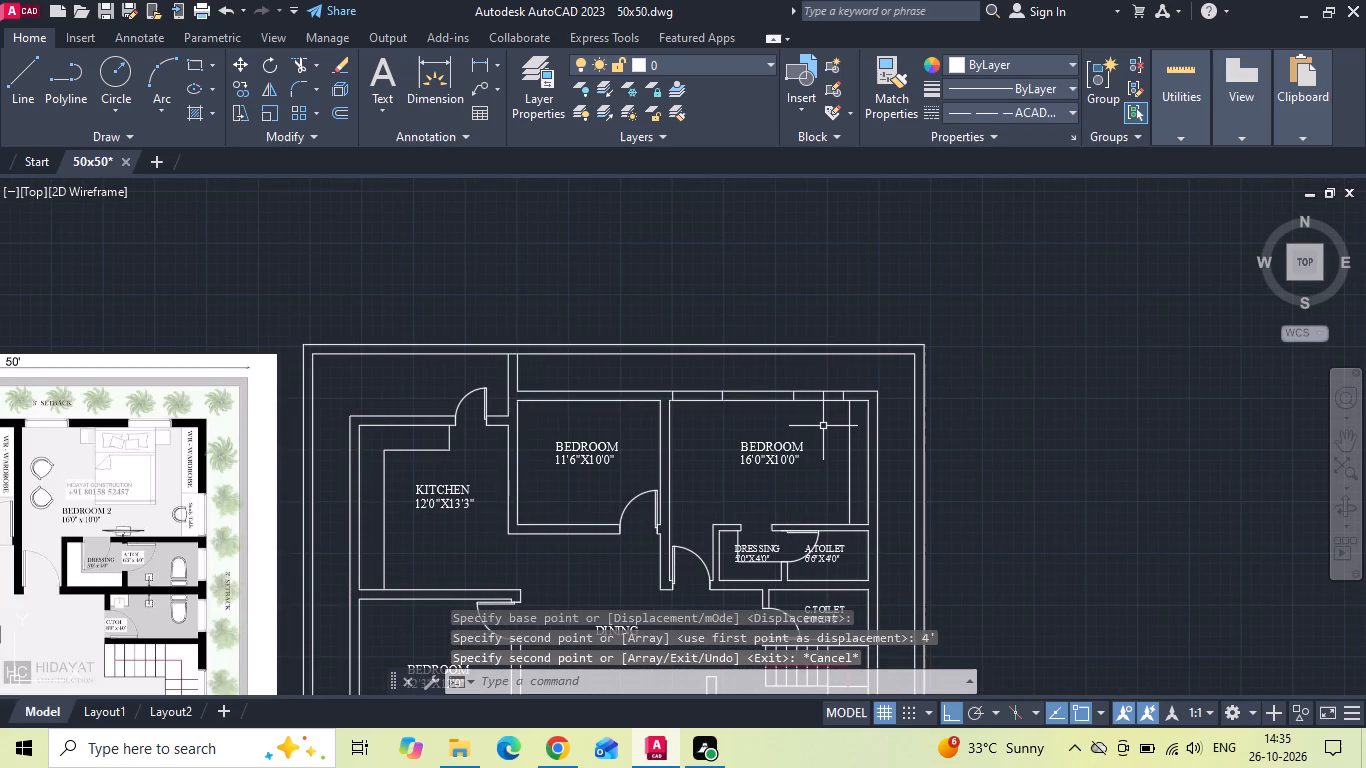
middle_drag(806, 431, 814, 347)
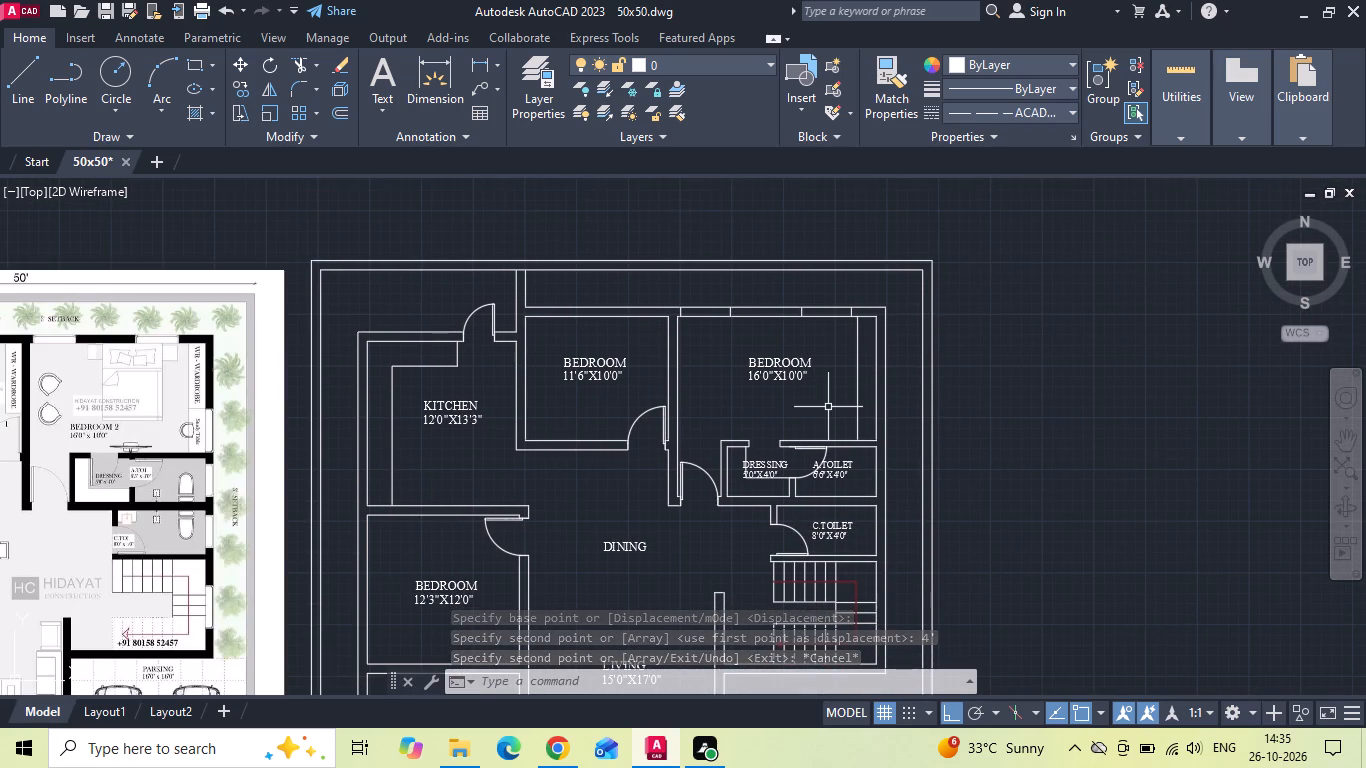
text(O 4')
key(Return)
scroll(910, 465, up, 2)
drag(807, 408, 806, 397)
click(804, 333)
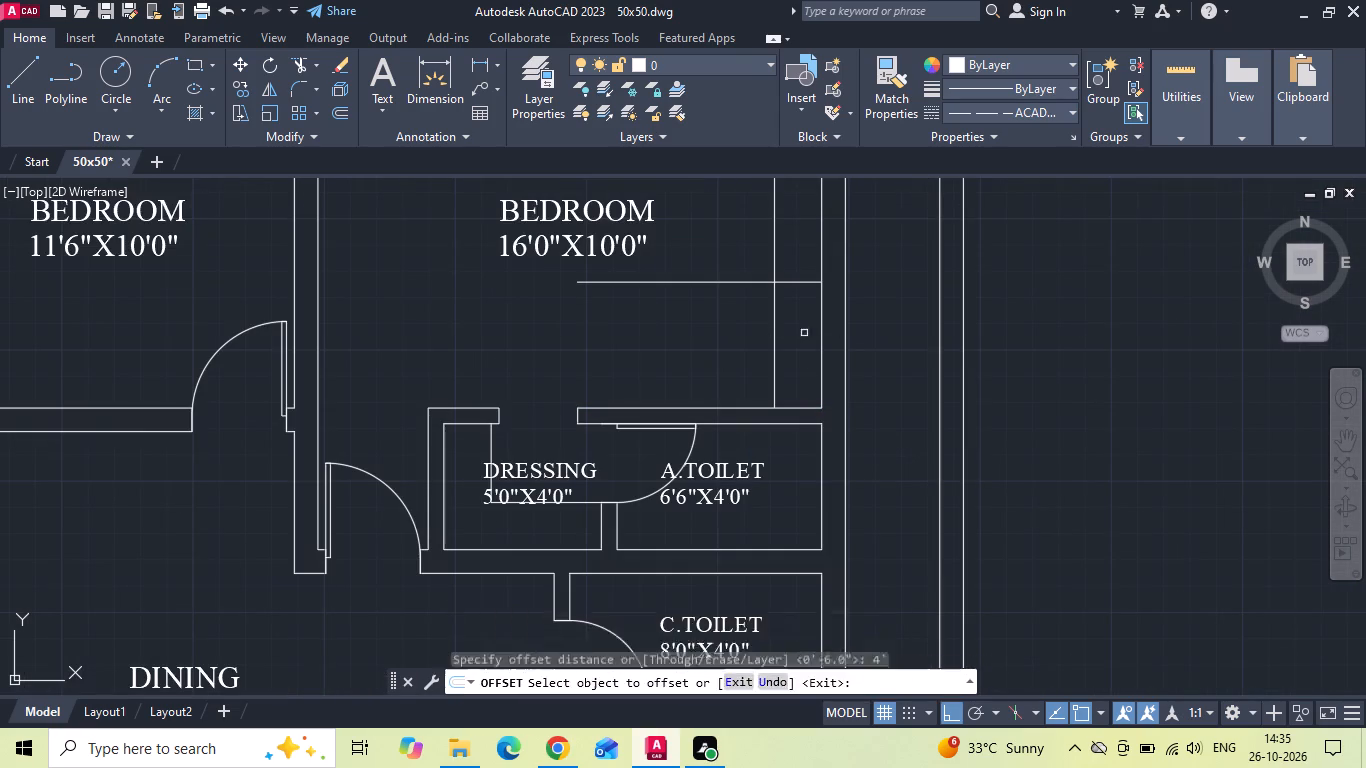
Extend the offset line and the bedroom's south wall line to the outer east wall, trimming the offset line west of the wardrobe line.
key(Escape)
text(EX)
key(space)
click(795, 409)
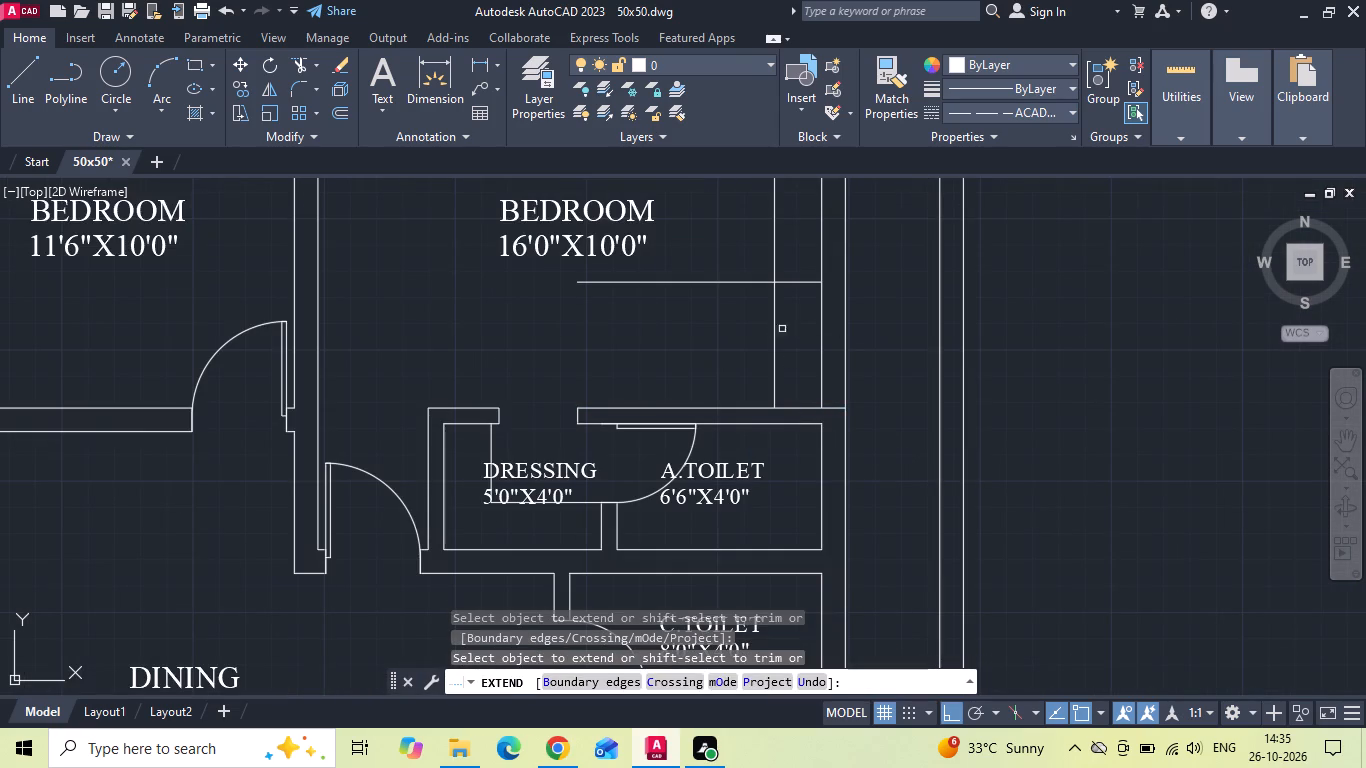
click(790, 275)
click(791, 323)
key(Escape)
text(TR)
key(space)
click(734, 283)
key(Escape)
Offset the A.TOILET's inner north and south wall lines 6" into the room.
scroll(758, 319, down, 2)
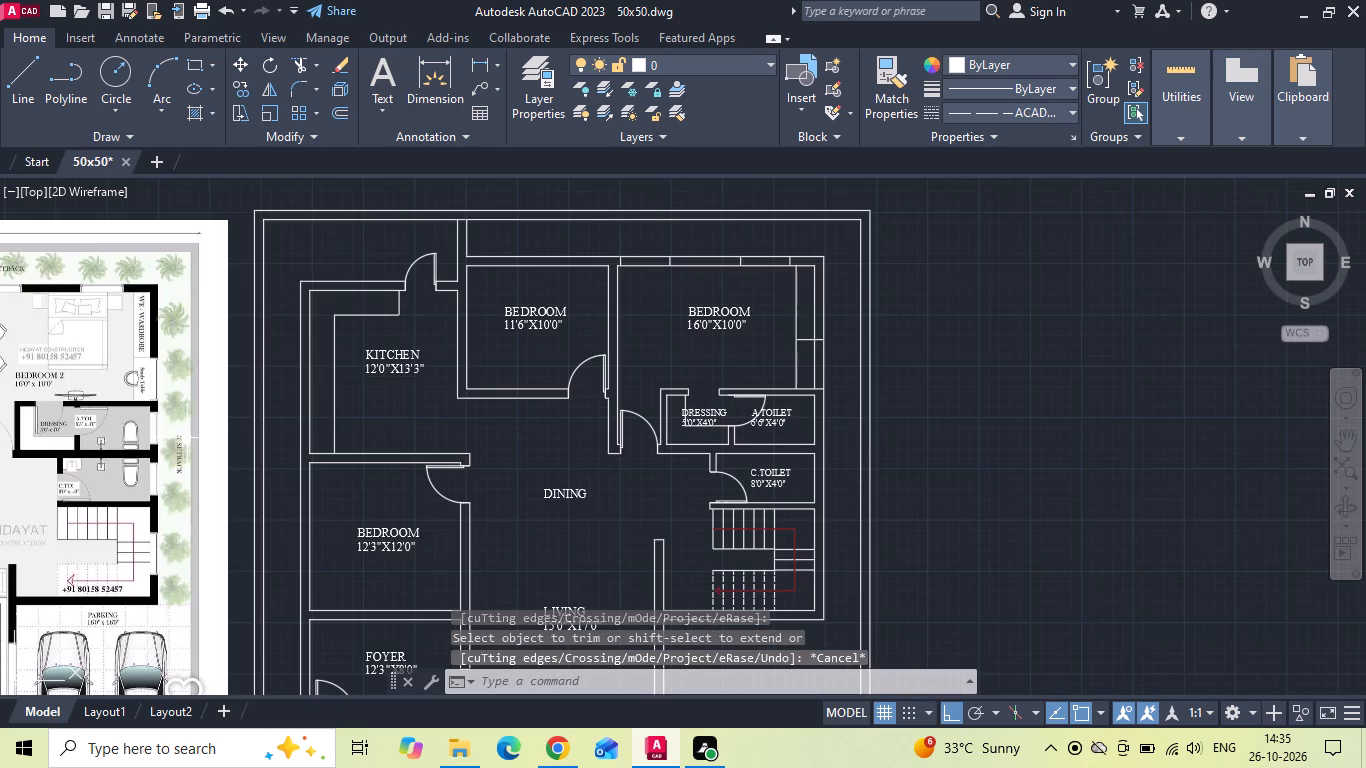
scroll(62, 444, up, 2)
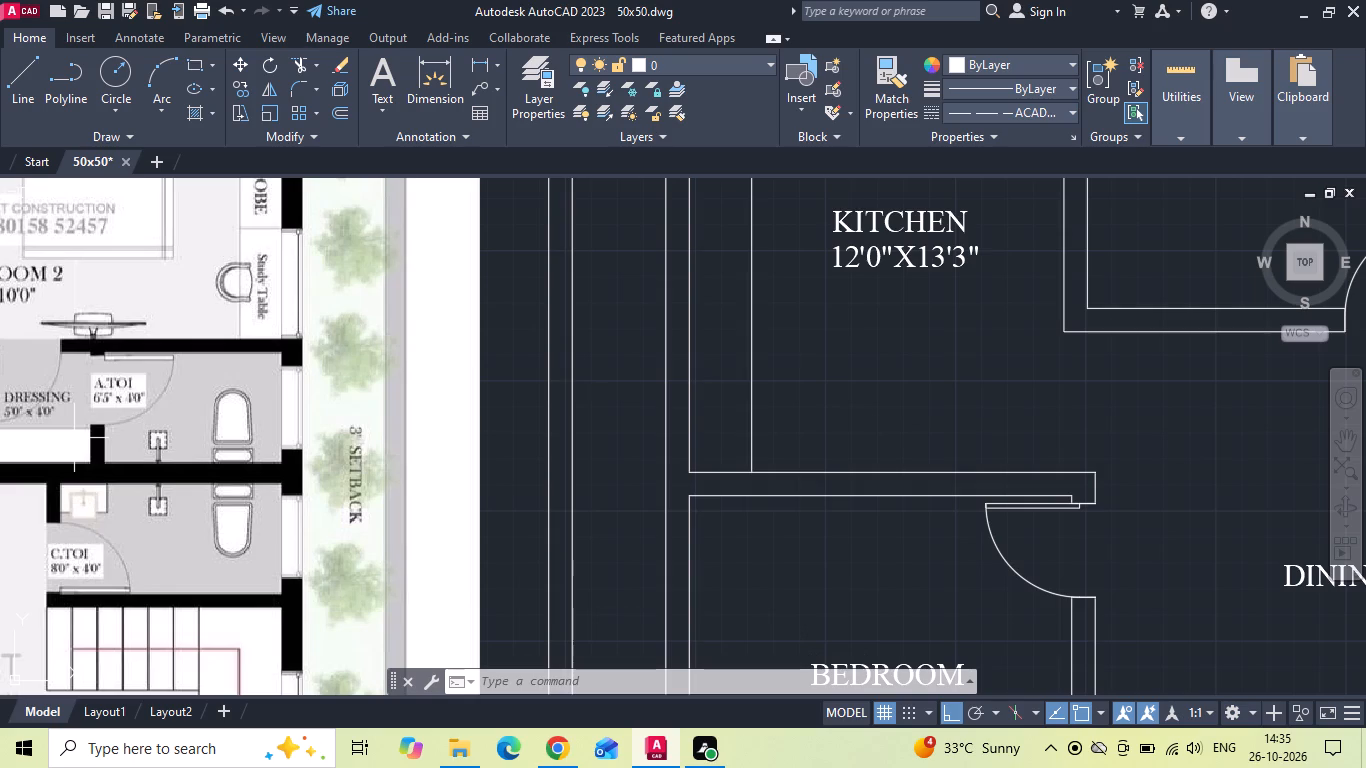
scroll(74, 438, down, 2)
scroll(911, 412, up, 2)
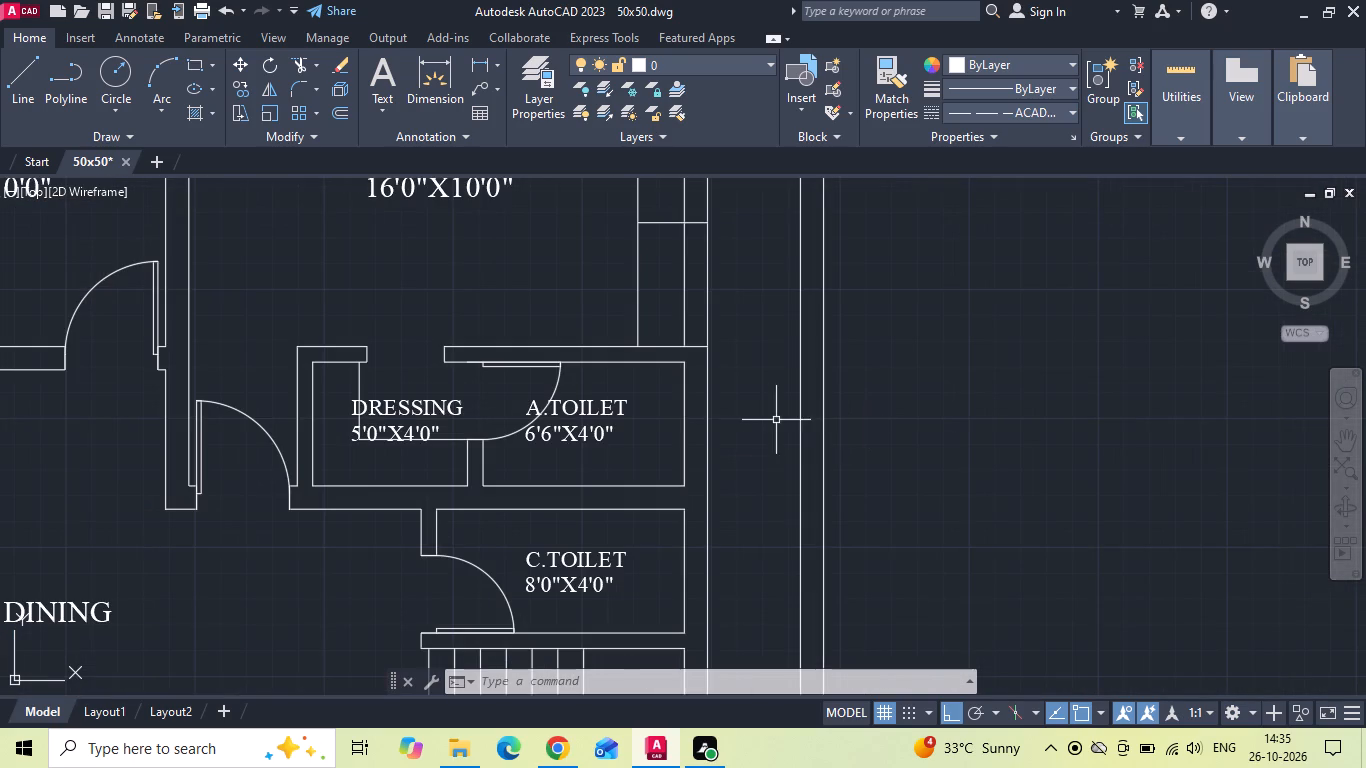
text(O 6)
key(space)
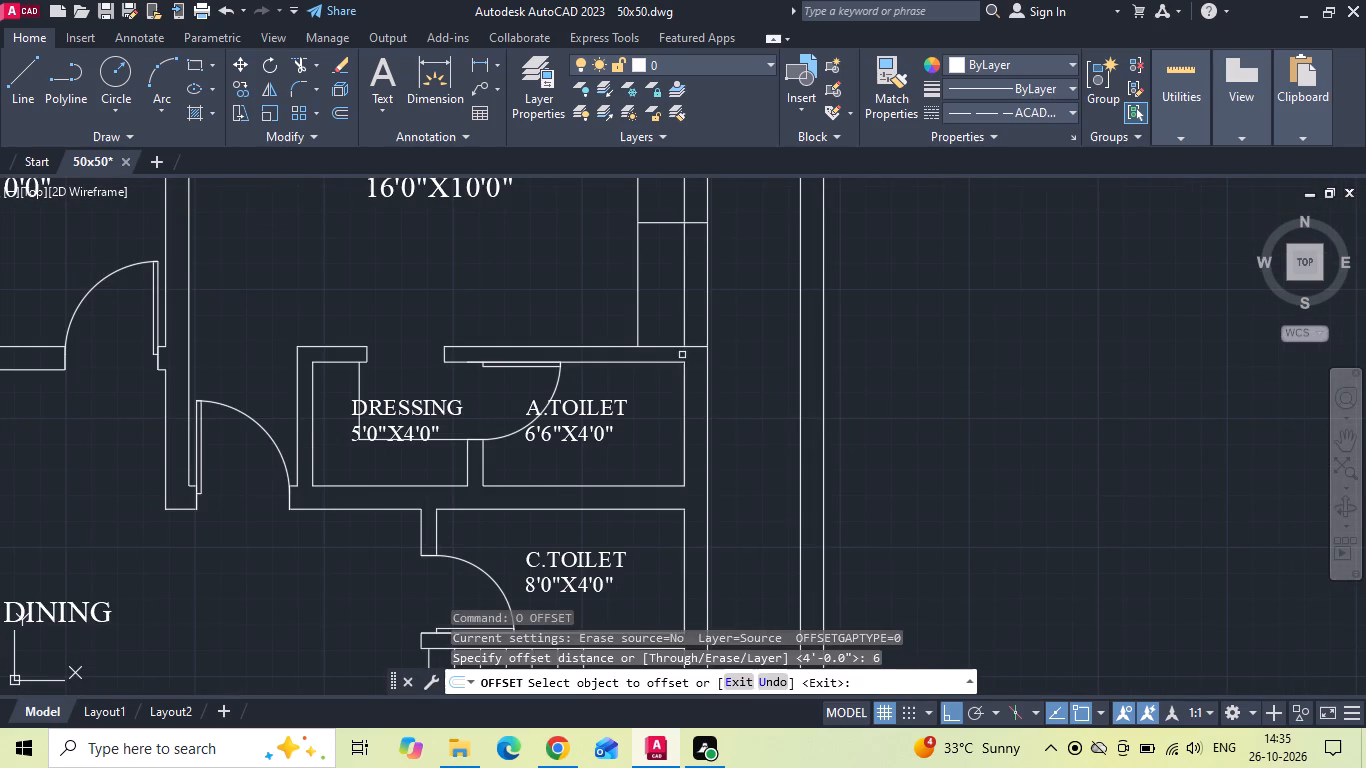
scroll(669, 370, up, 1)
drag(659, 354, 658, 376)
click(653, 415)
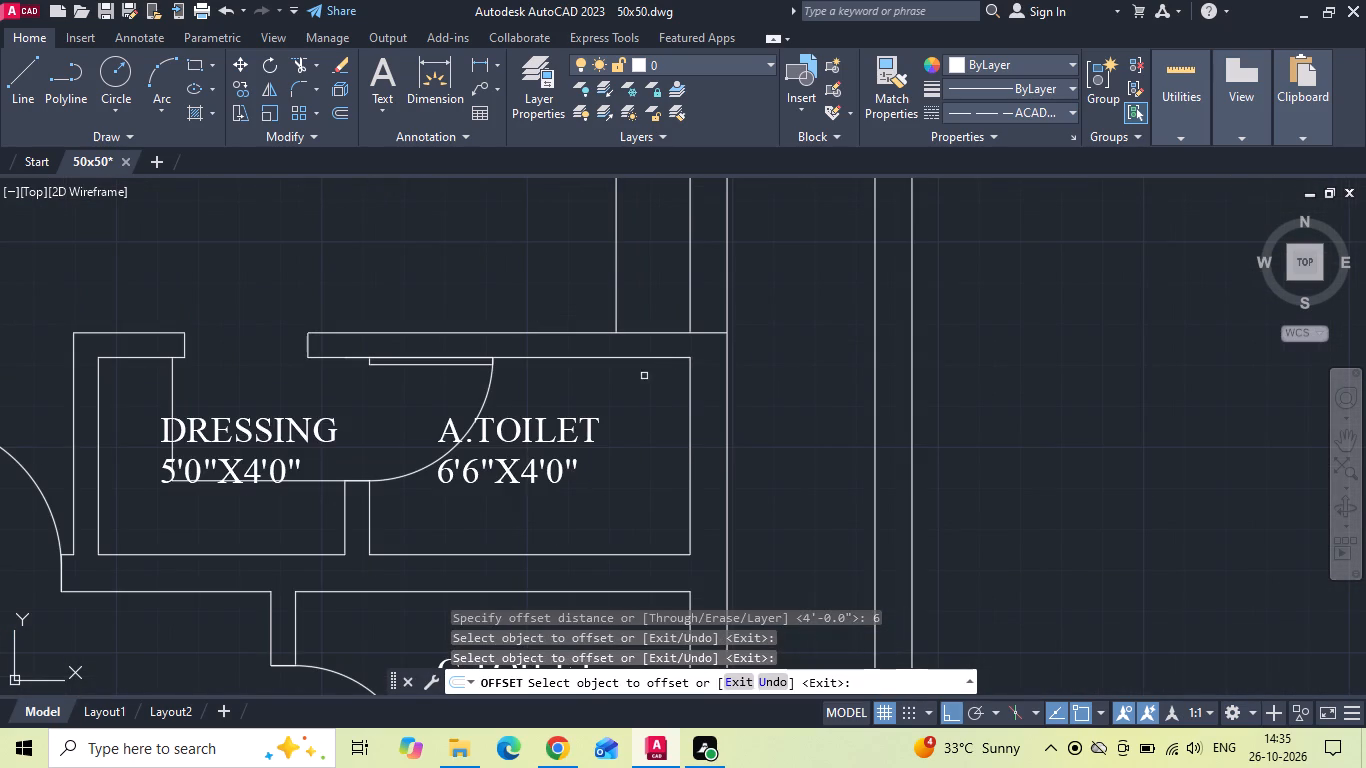
drag(649, 357, 652, 391)
click(655, 412)
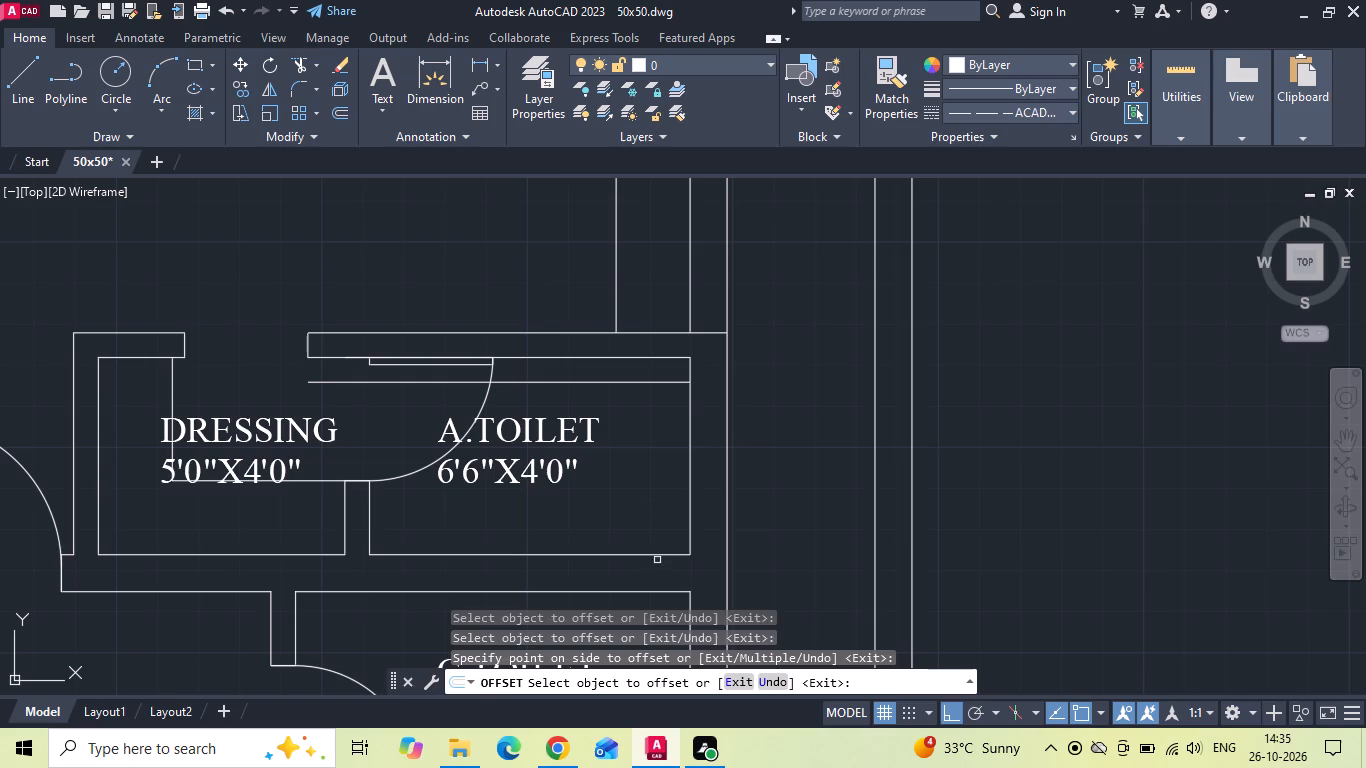
drag(656, 556, 658, 519)
click(658, 491)
middle_drag(656, 535, 675, 441)
scroll(677, 444, down, 1)
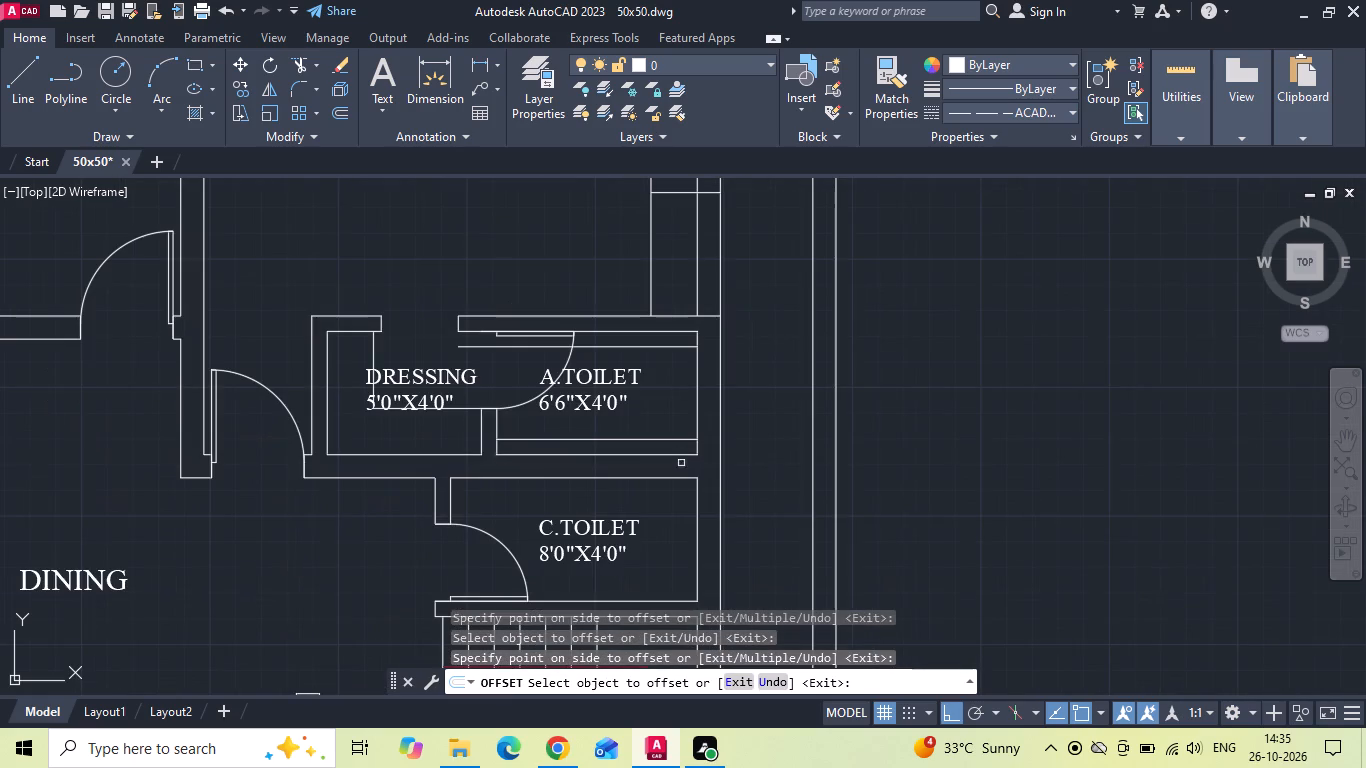
Offset the C.TOILET's inner north and south wall lines 6" into the room.
click(679, 474)
click(674, 508)
drag(674, 477, 674, 501)
click(671, 515)
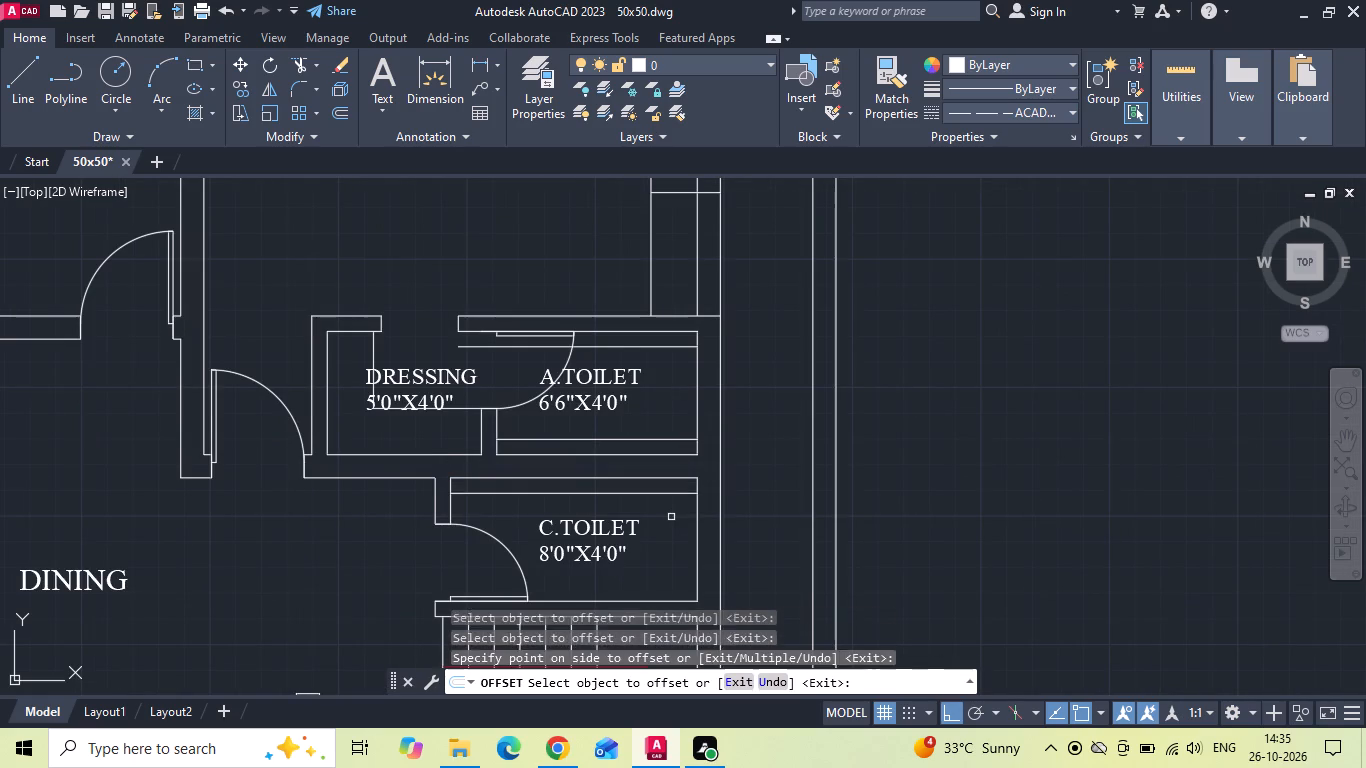
middle_drag(678, 506, 691, 447)
drag(695, 545, 693, 529)
click(693, 508)
key(Escape)
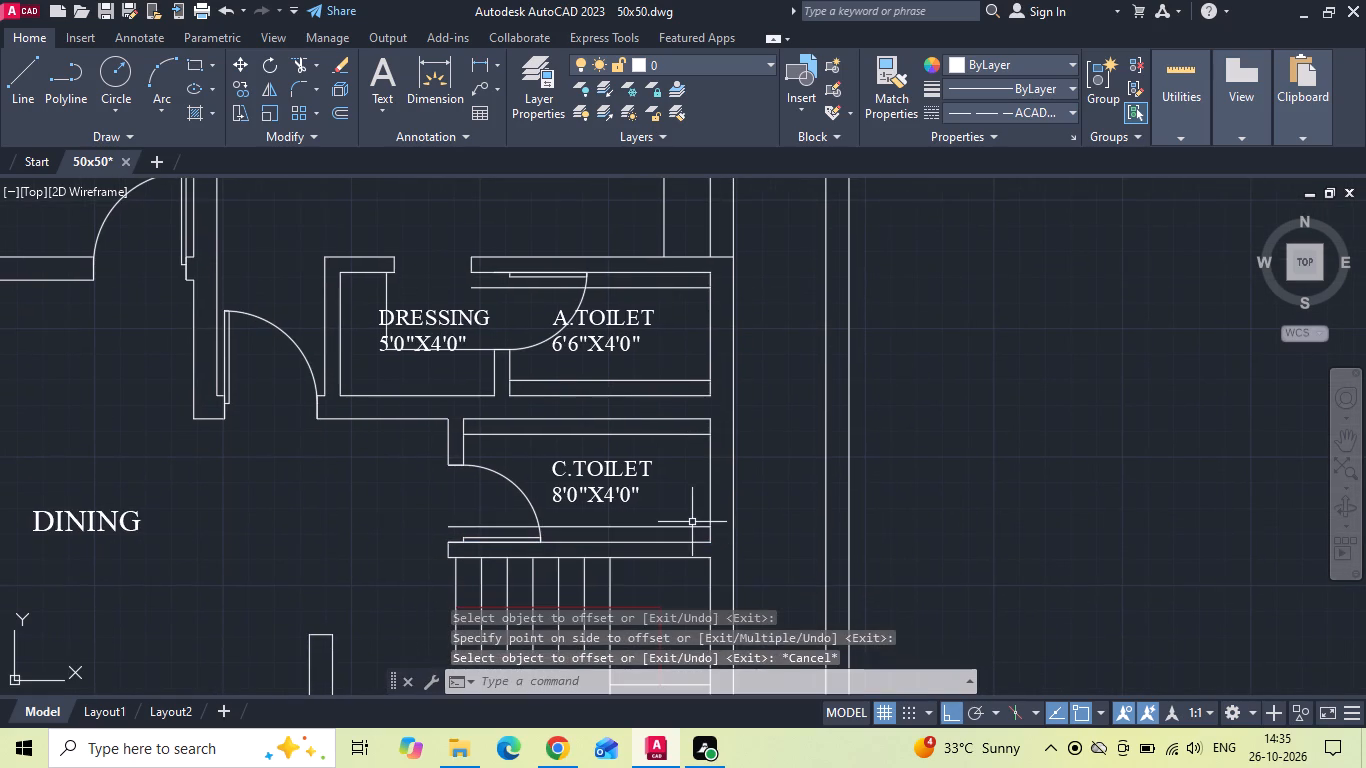
Extend the four 6" offset lines in the A.TOILET and C.TOILET to the outer east wall line.
key(e)
text(X)
key(space)
click(691, 530)
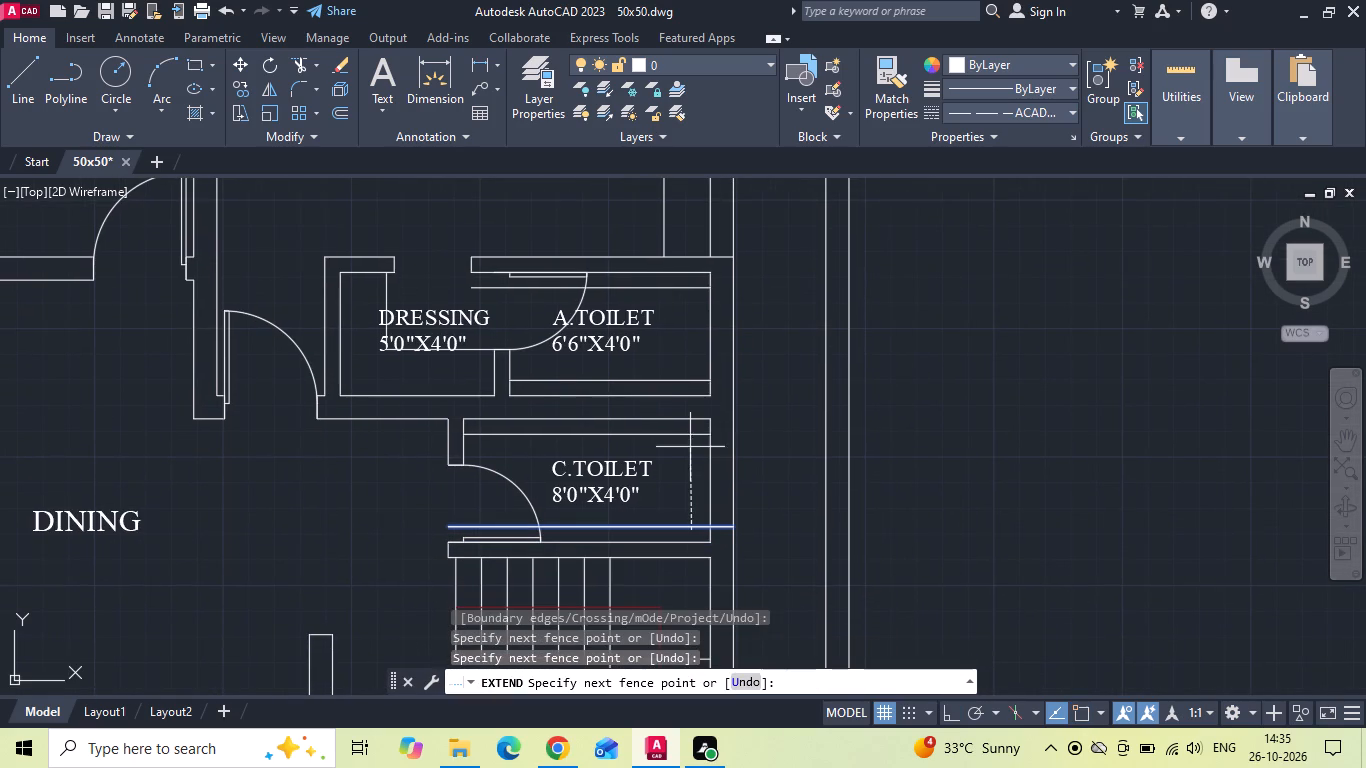
click(688, 430)
click(692, 382)
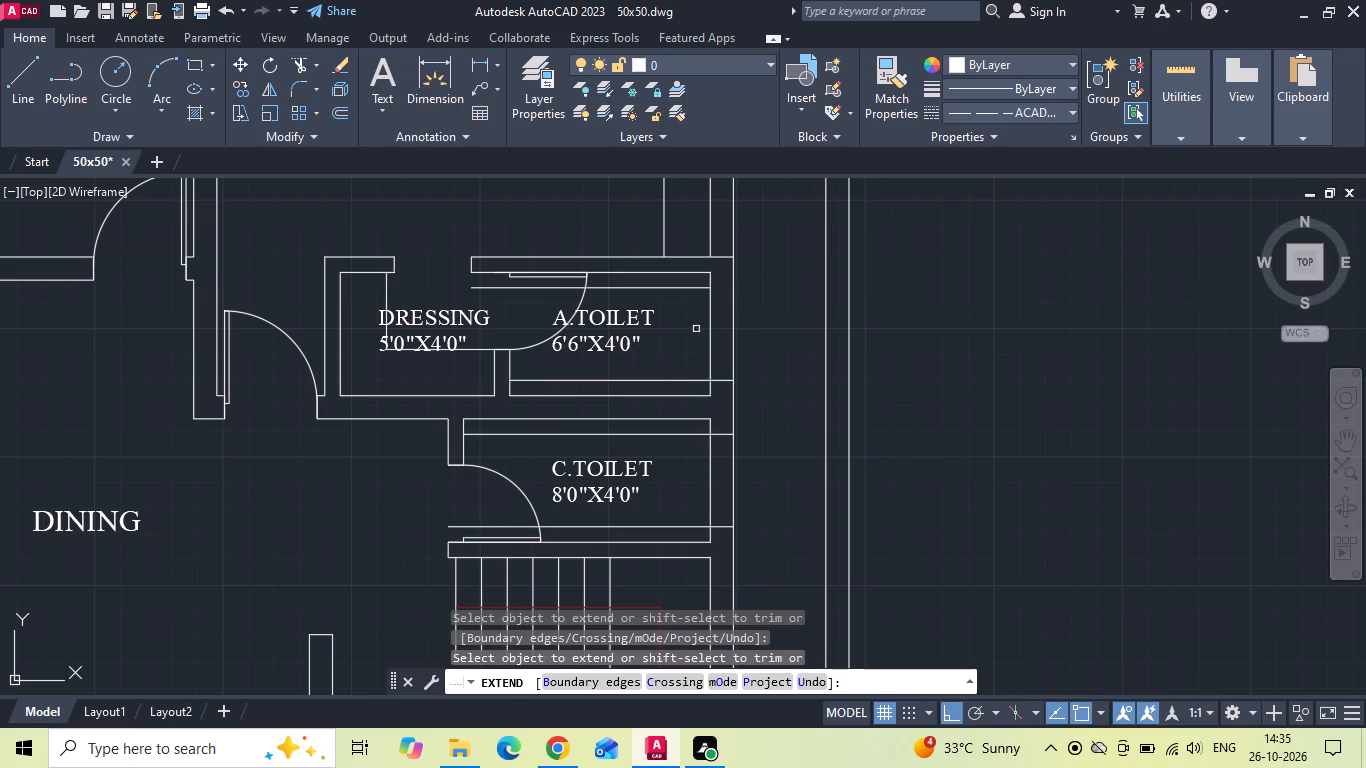
click(690, 288)
key(Escape)
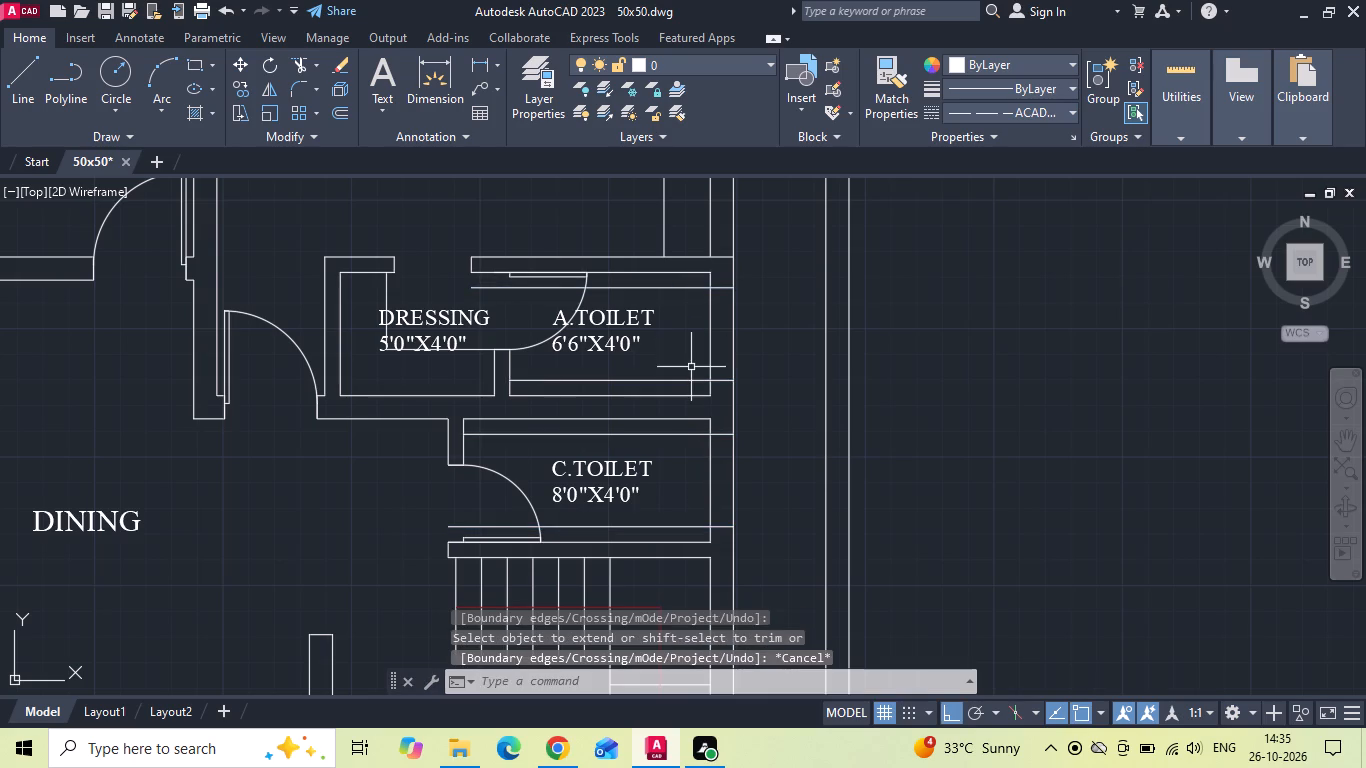
Trim the four offset lines inside both toilets, leaving only the window jambs within the east wall.
key(r)
key(Escape)
text(TR)
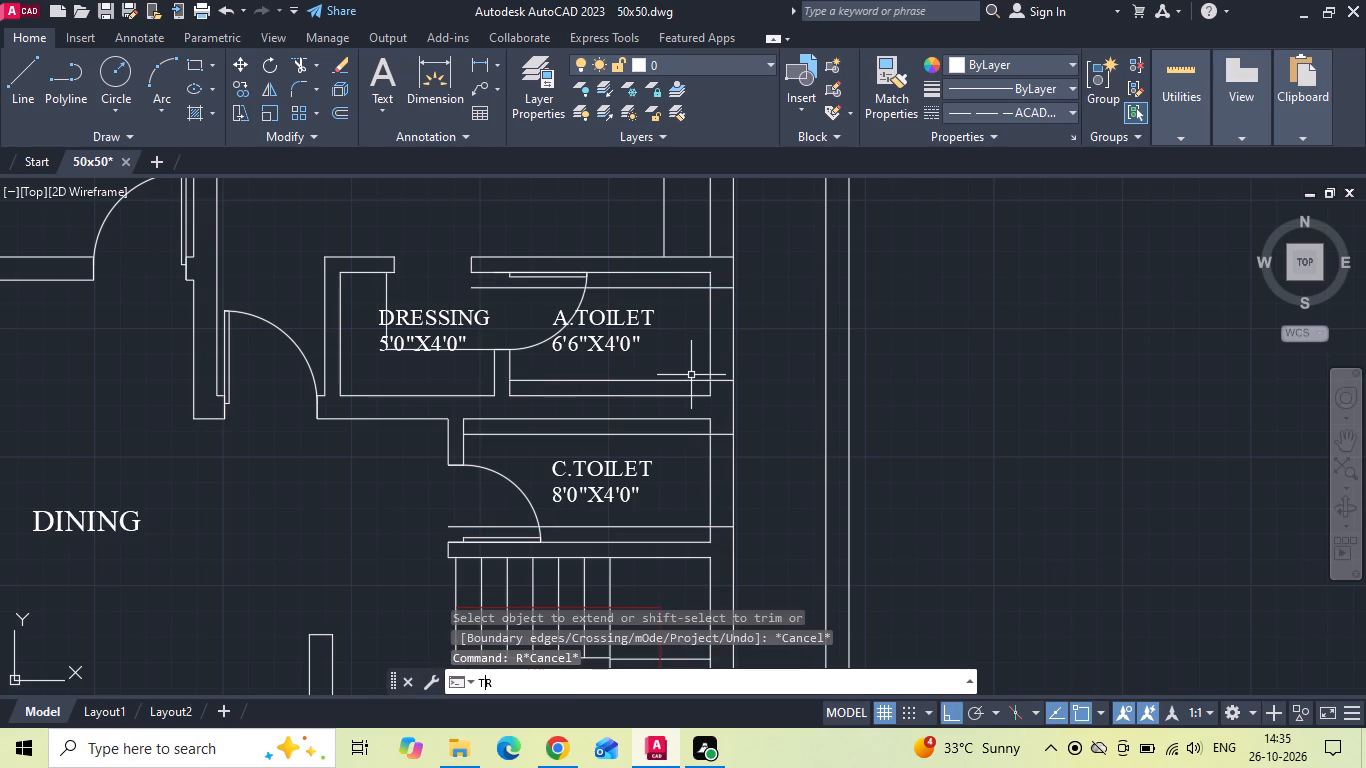
key(space)
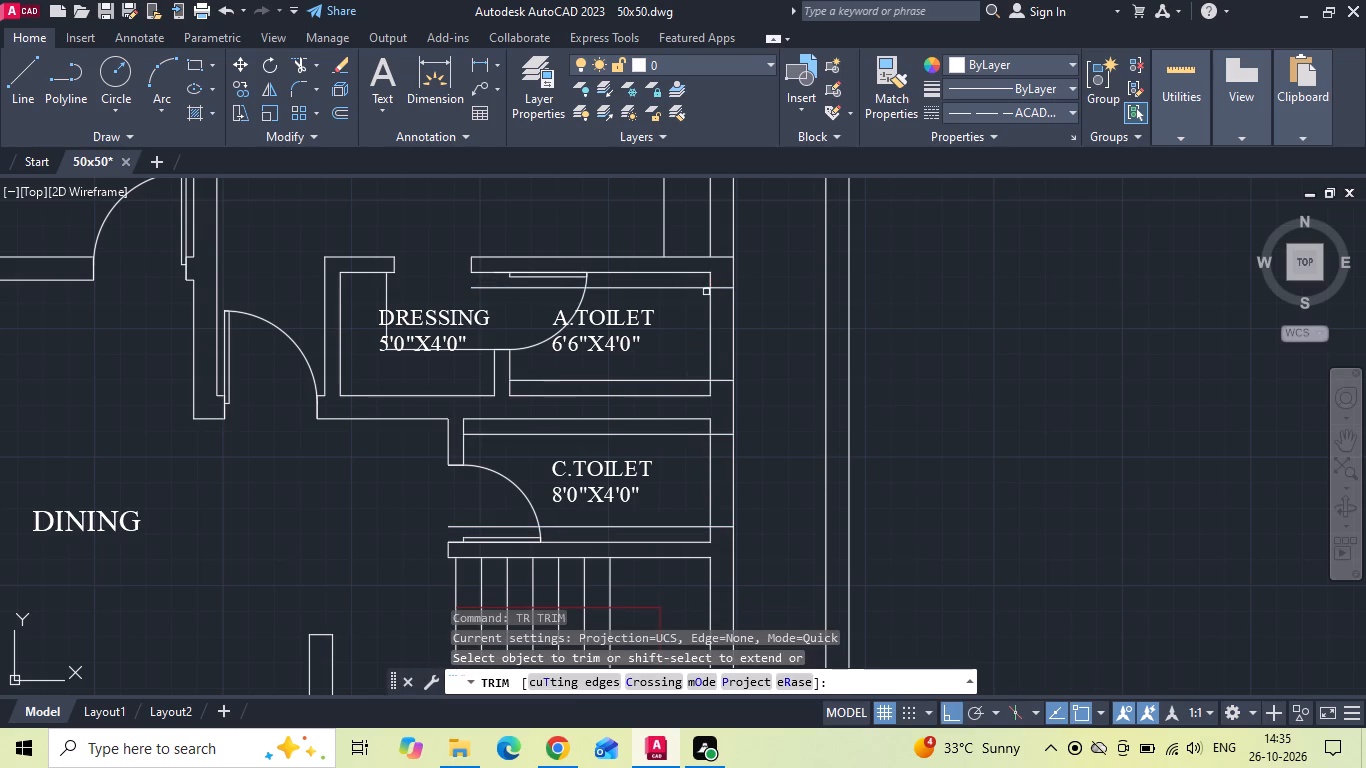
click(705, 289)
click(705, 381)
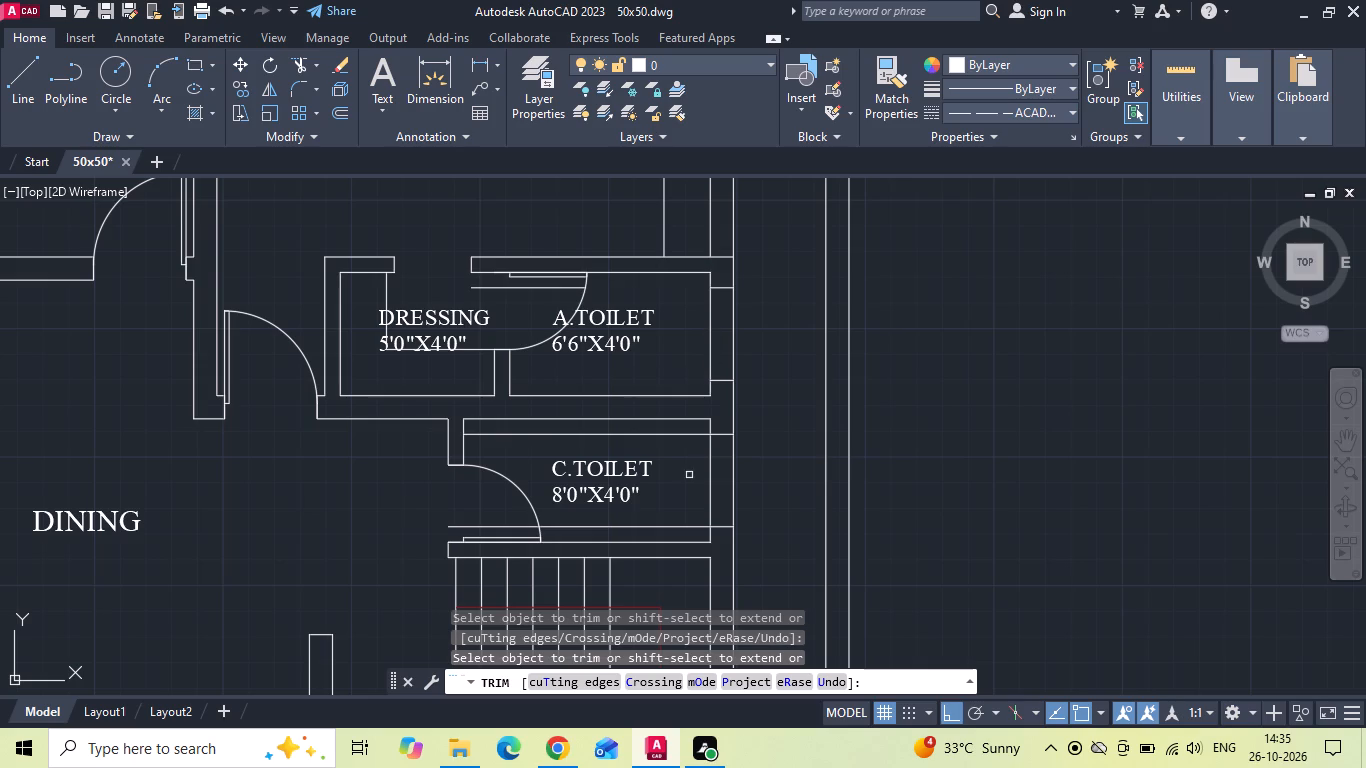
click(695, 432)
click(684, 531)
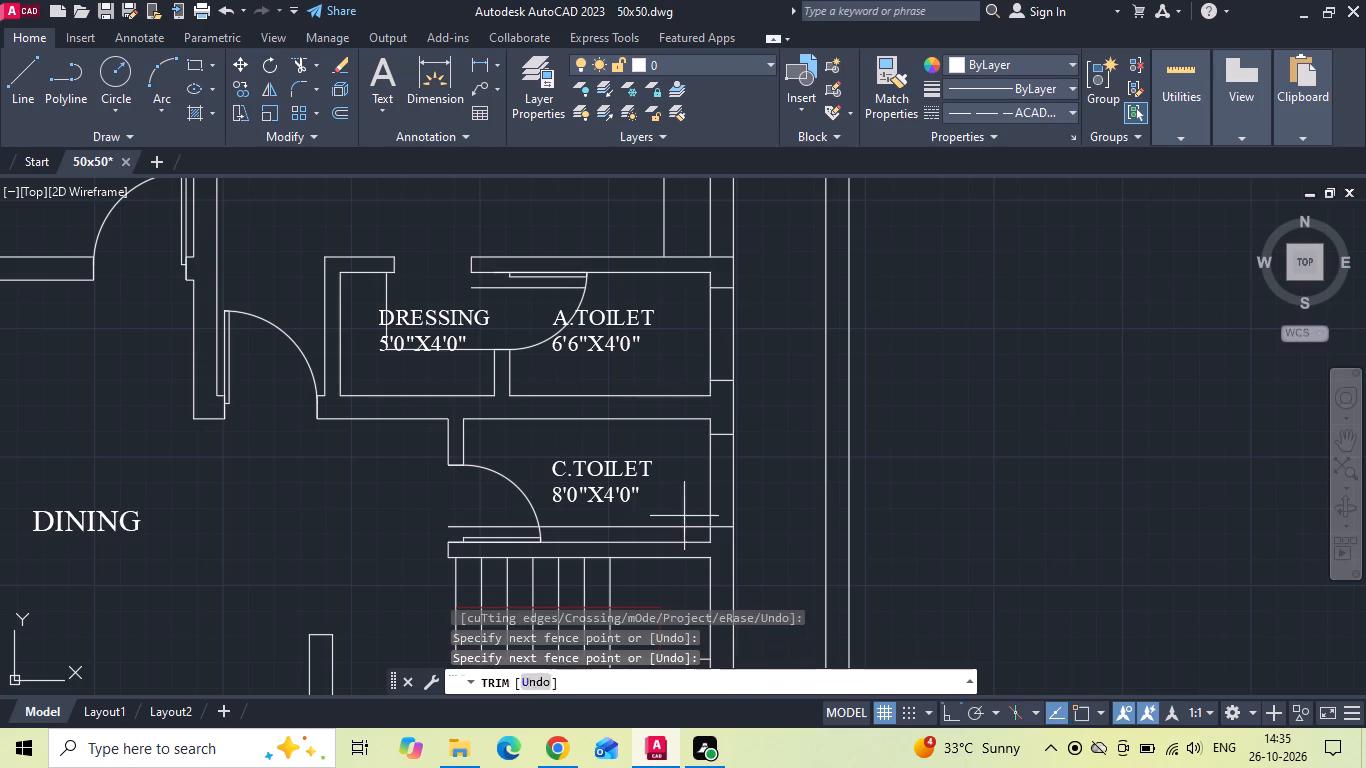
click(684, 513)
click(490, 524)
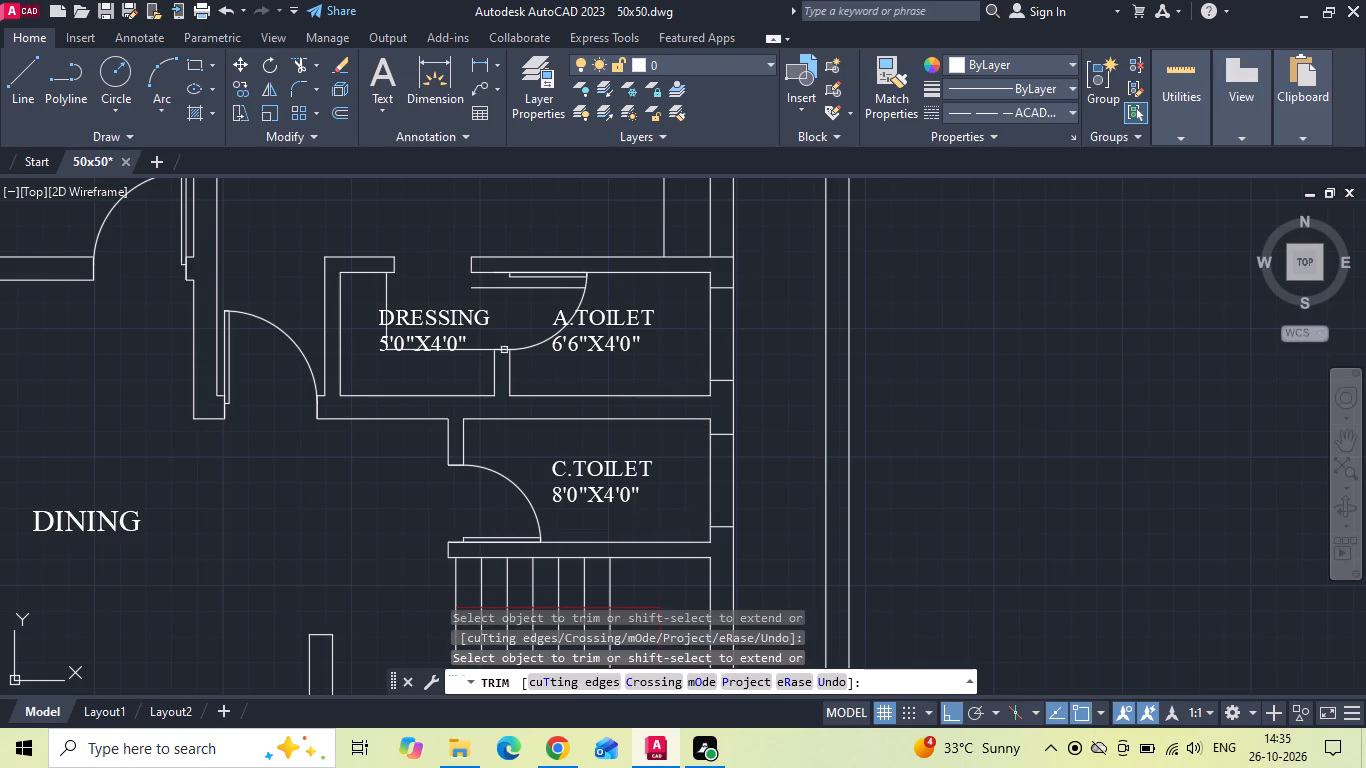
click(526, 285)
key(Escape)
Offset the middle tread line beside the staircase's east wall 2' to the north and 2' to the south.
scroll(589, 377, down, 3)
scroll(207, 403, up, 1)
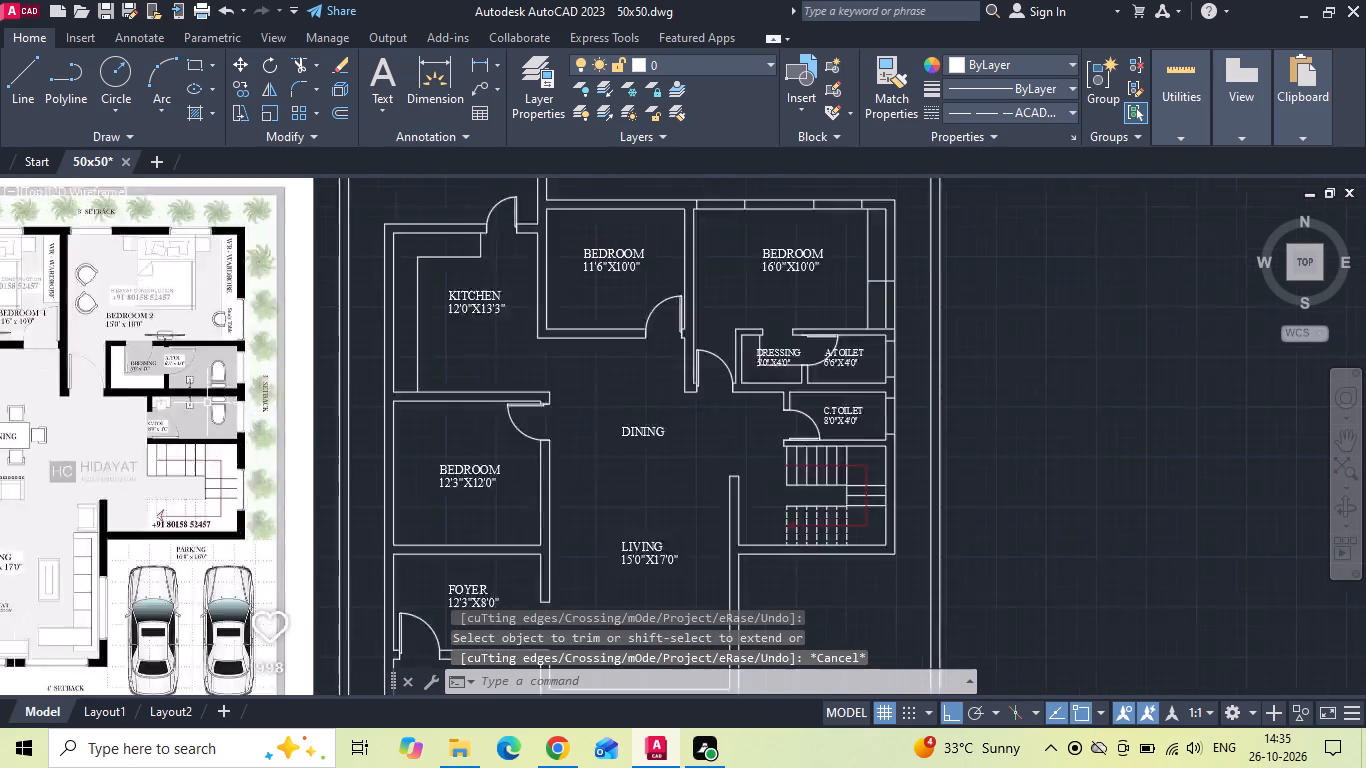
scroll(202, 397, up, 1)
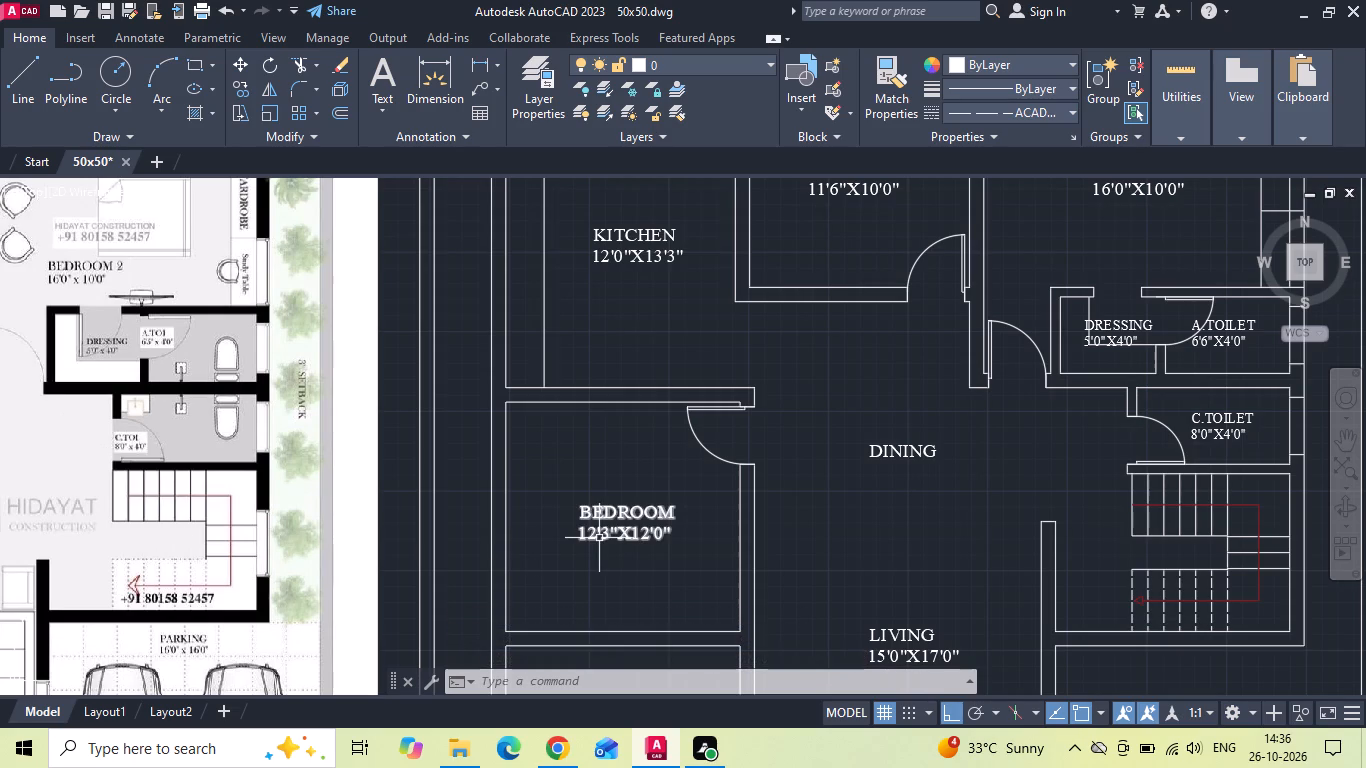
middle_drag(596, 536, 303, 378)
scroll(1104, 393, up, 2)
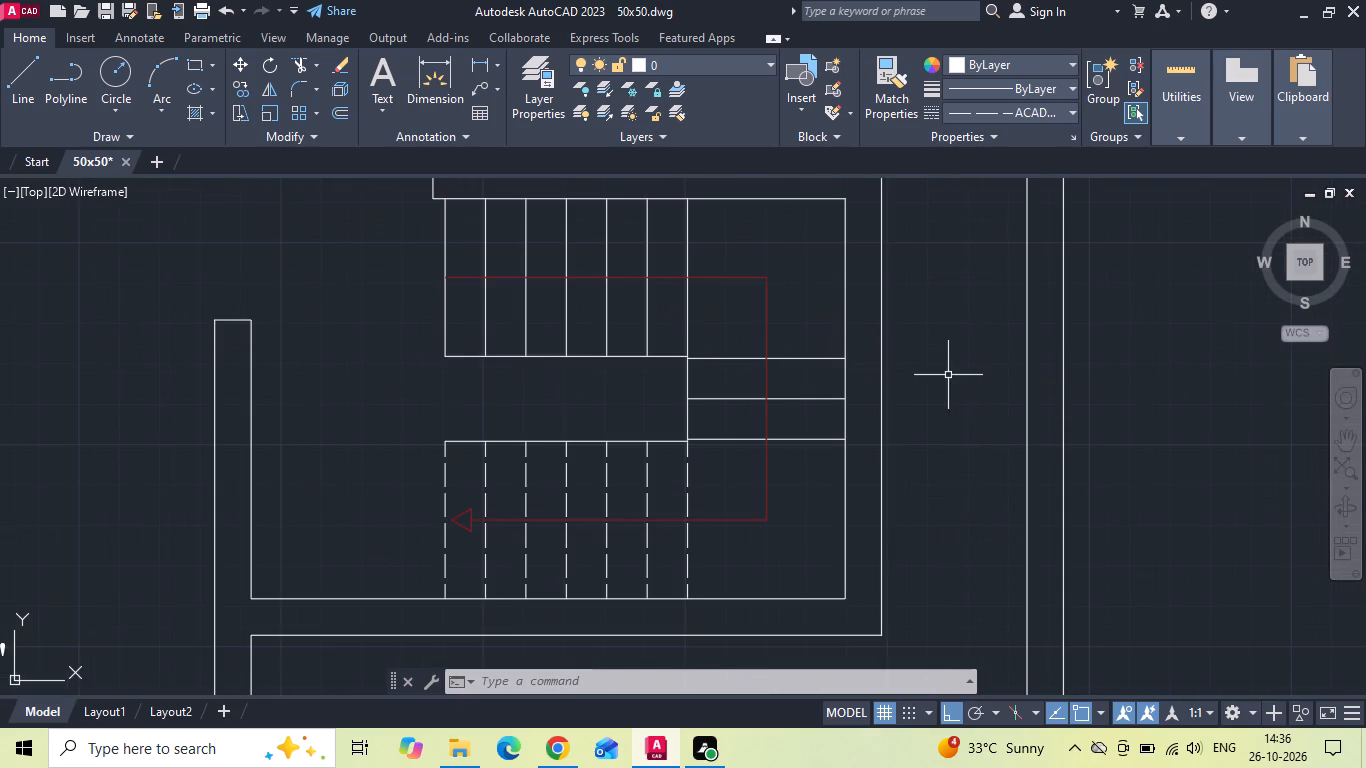
middle_drag(933, 387, 903, 413)
text(O)
key(space)
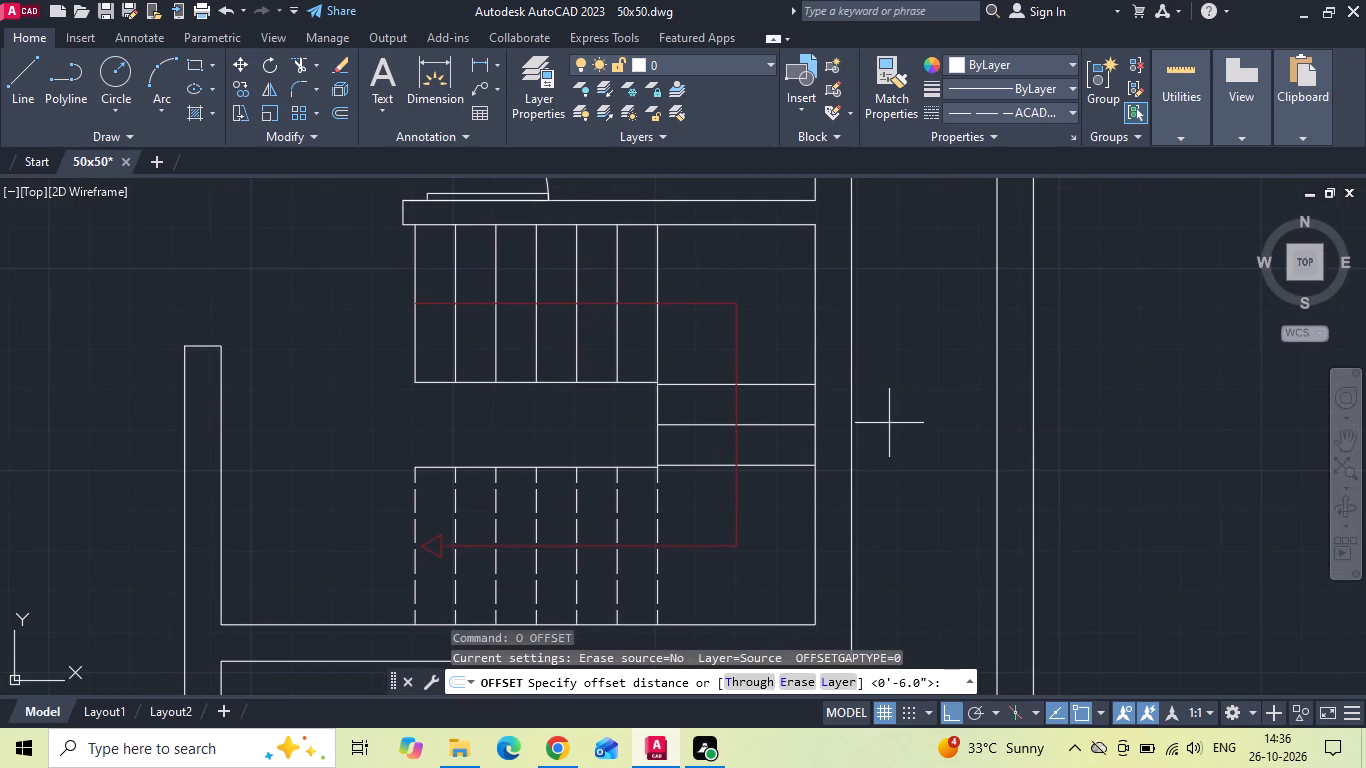
text(2')
key(Return)
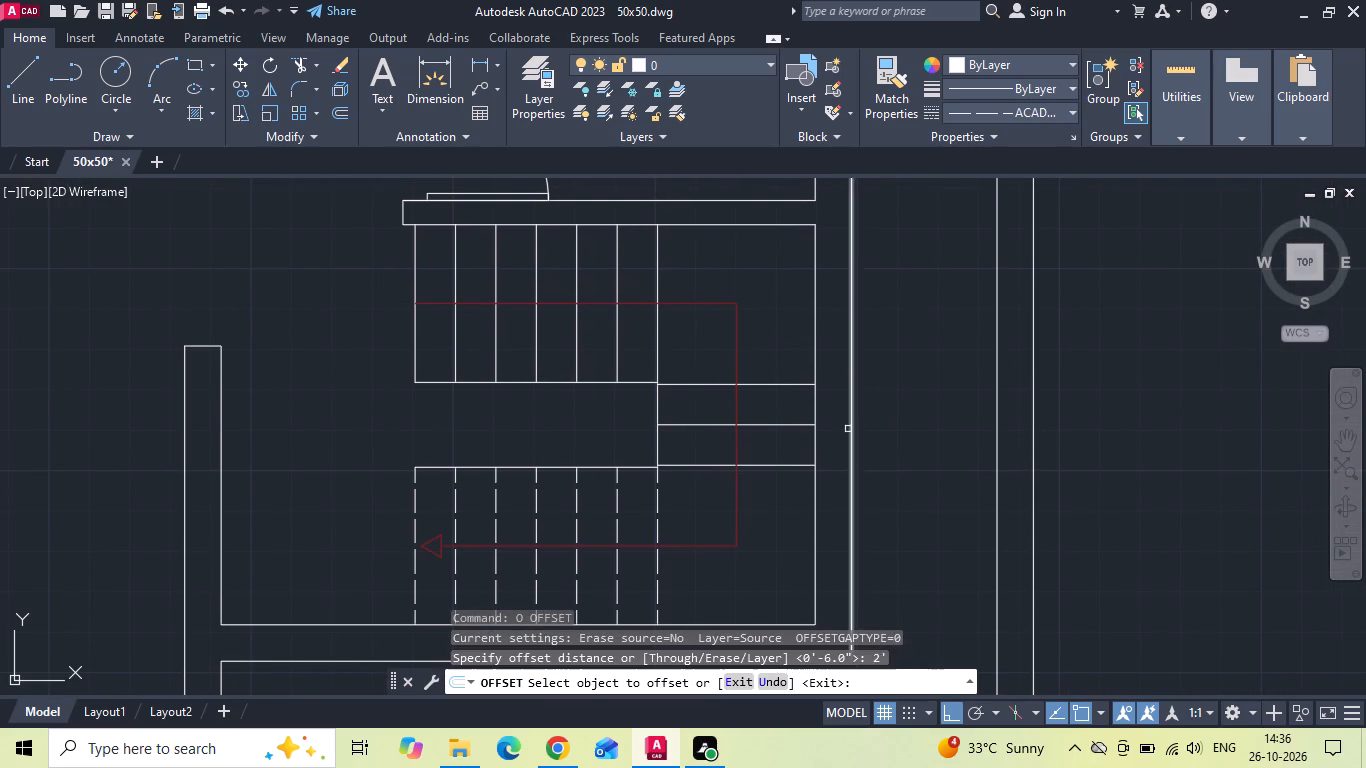
click(813, 423)
click(803, 358)
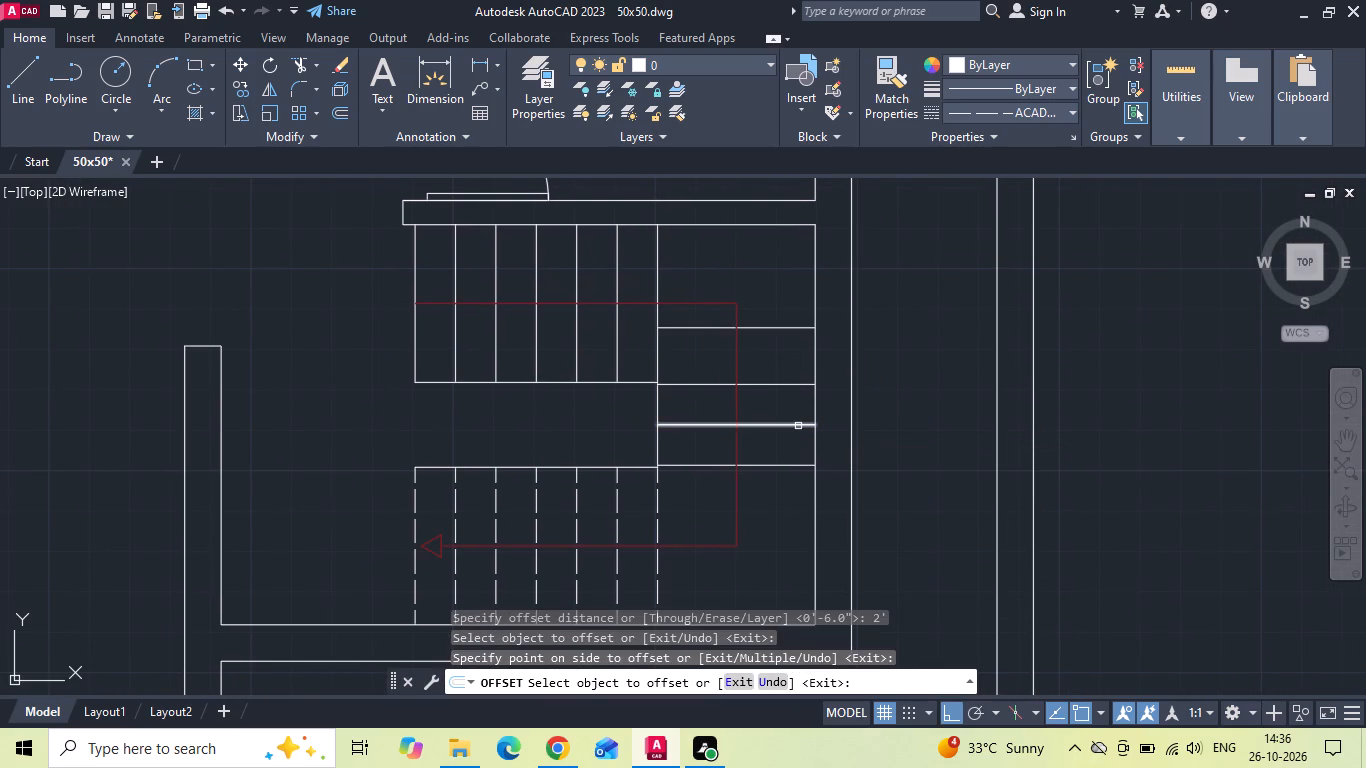
drag(798, 426, 797, 438)
click(788, 521)
key(Escape)
Extend both offset lines to the outer east wall and trim them between the red direction line and the inner wall line.
text(EX)
key(space)
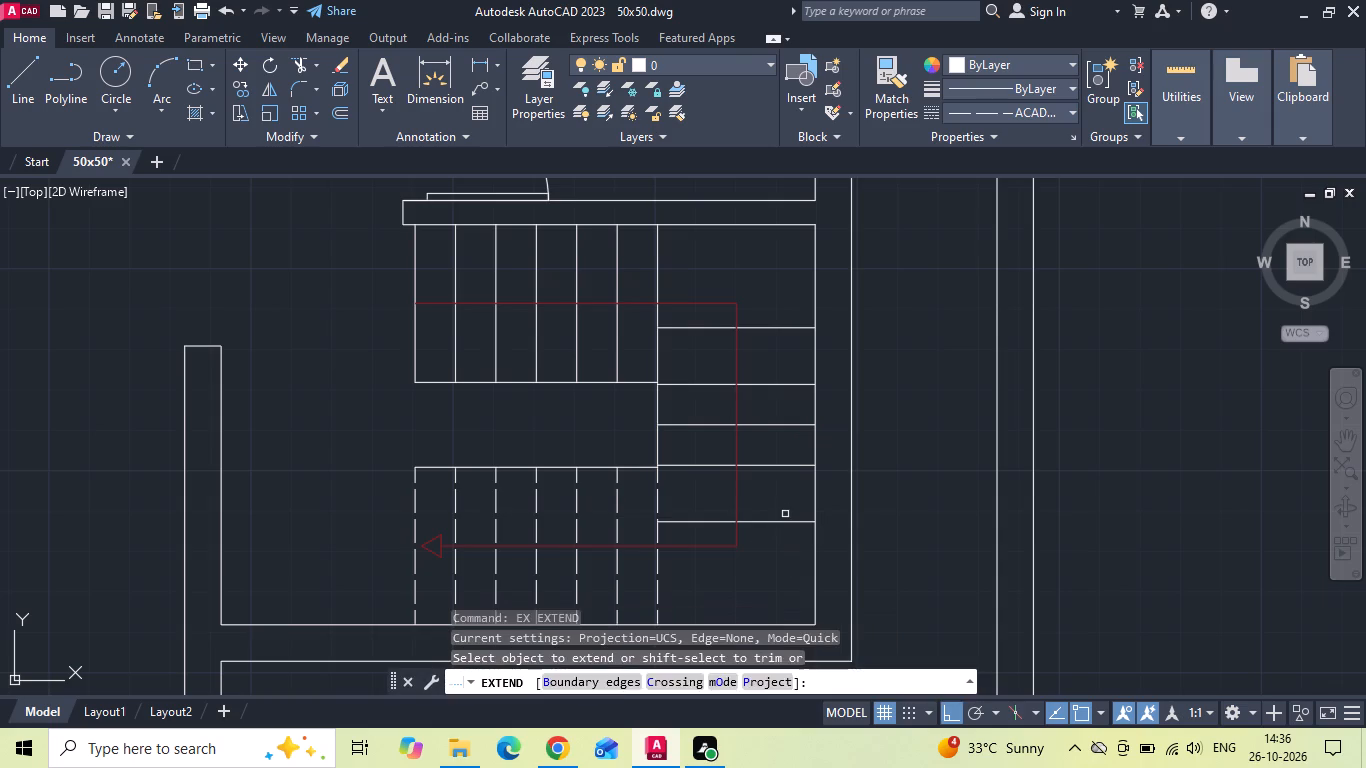
click(785, 514)
click(786, 541)
click(776, 325)
key(Escape)
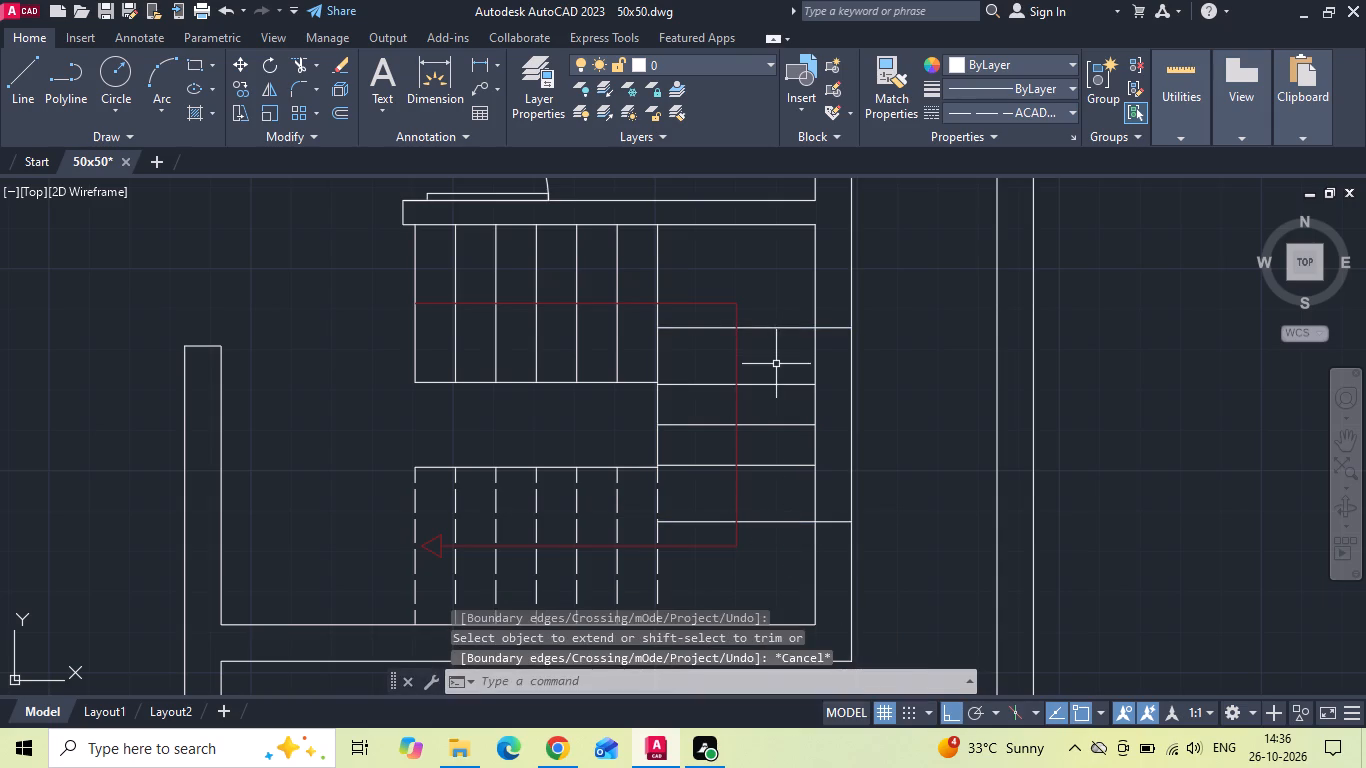
text(TR)
key(space)
drag(776, 365, 775, 307)
click(801, 525)
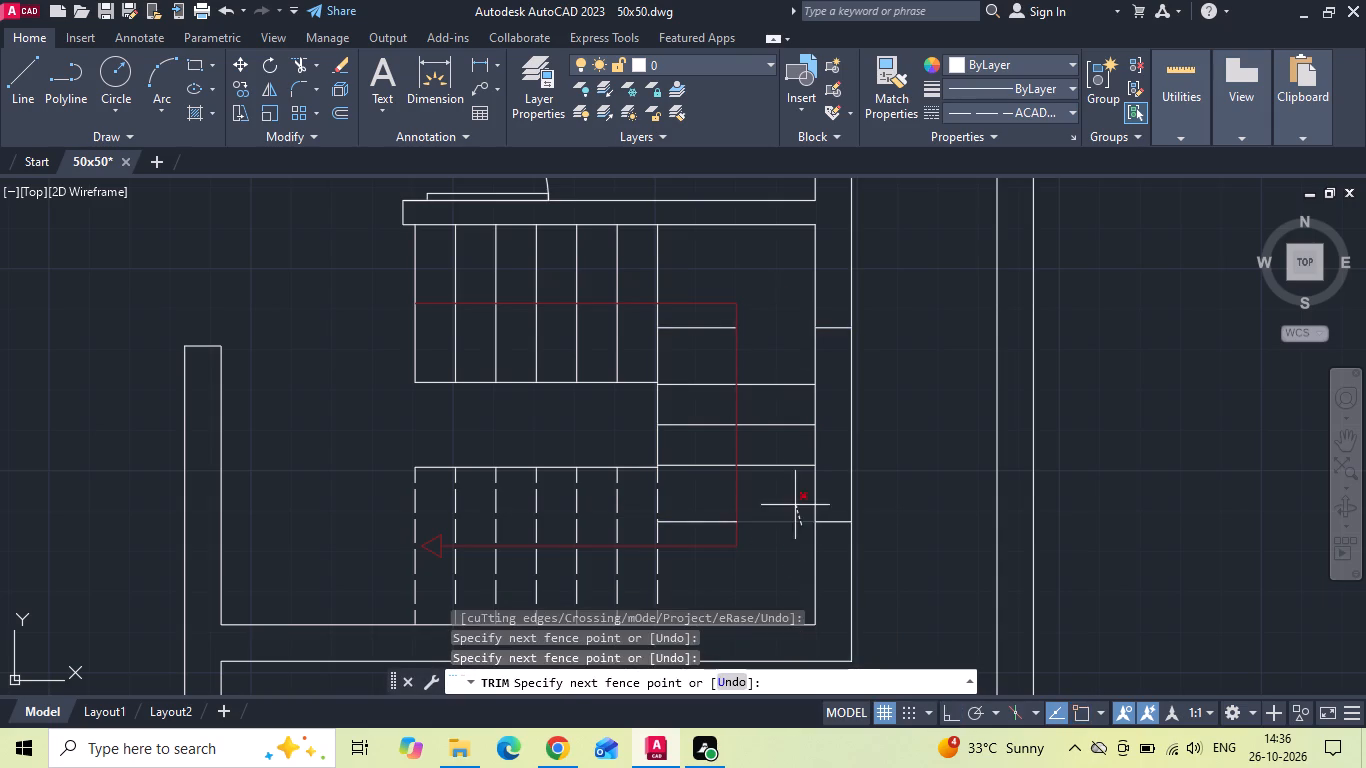
click(795, 505)
key(Escape)
Delete the two leftover line pieces between the stair flights' east edge and the red direction line.
drag(704, 505, 700, 516)
click(700, 516)
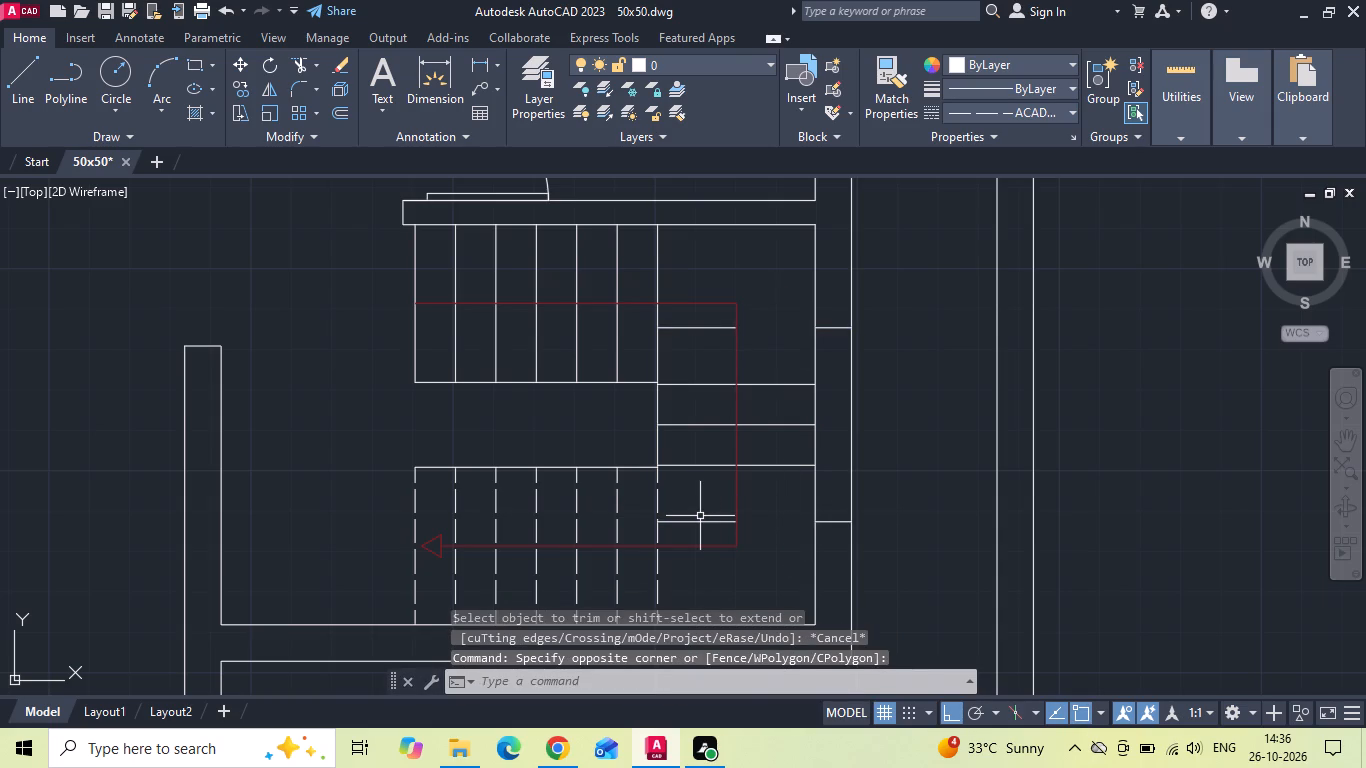
click(701, 517)
click(702, 525)
click(699, 327)
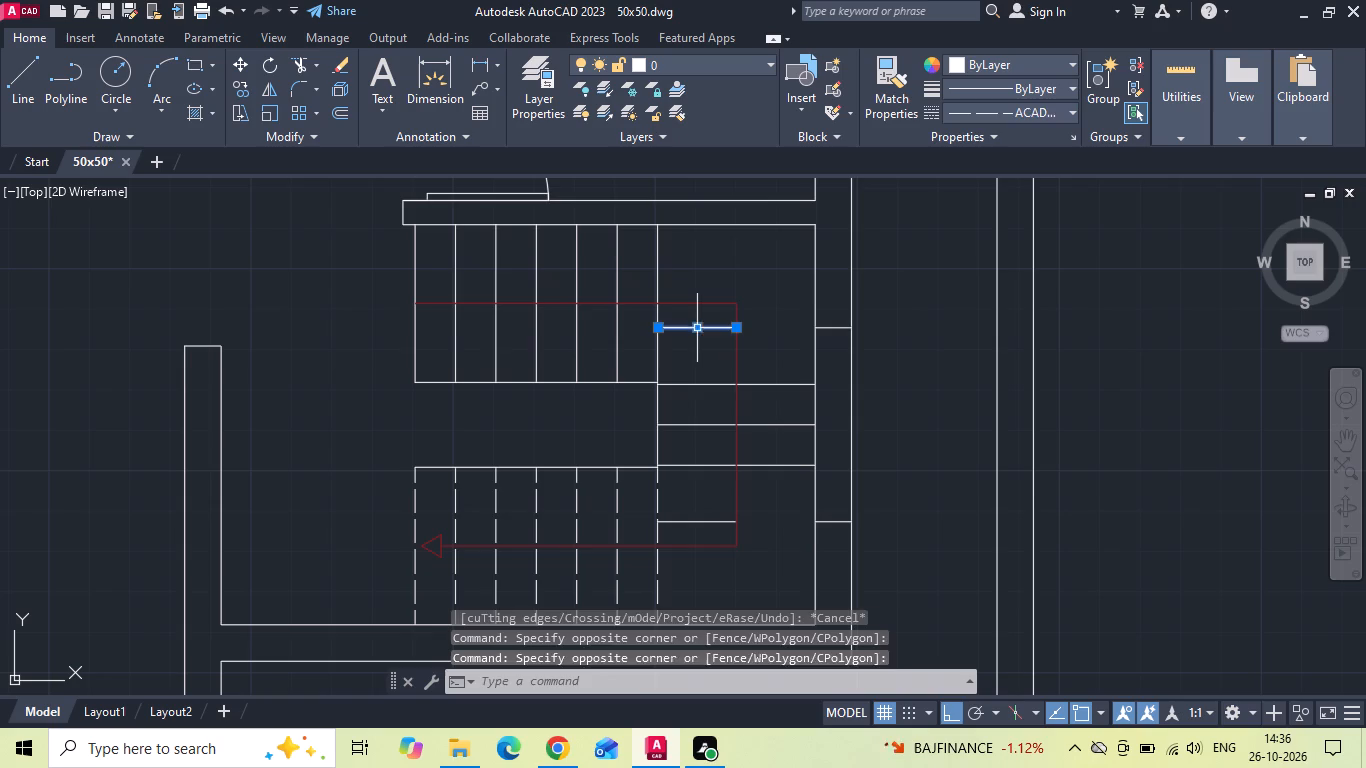
click(700, 530)
click(685, 489)
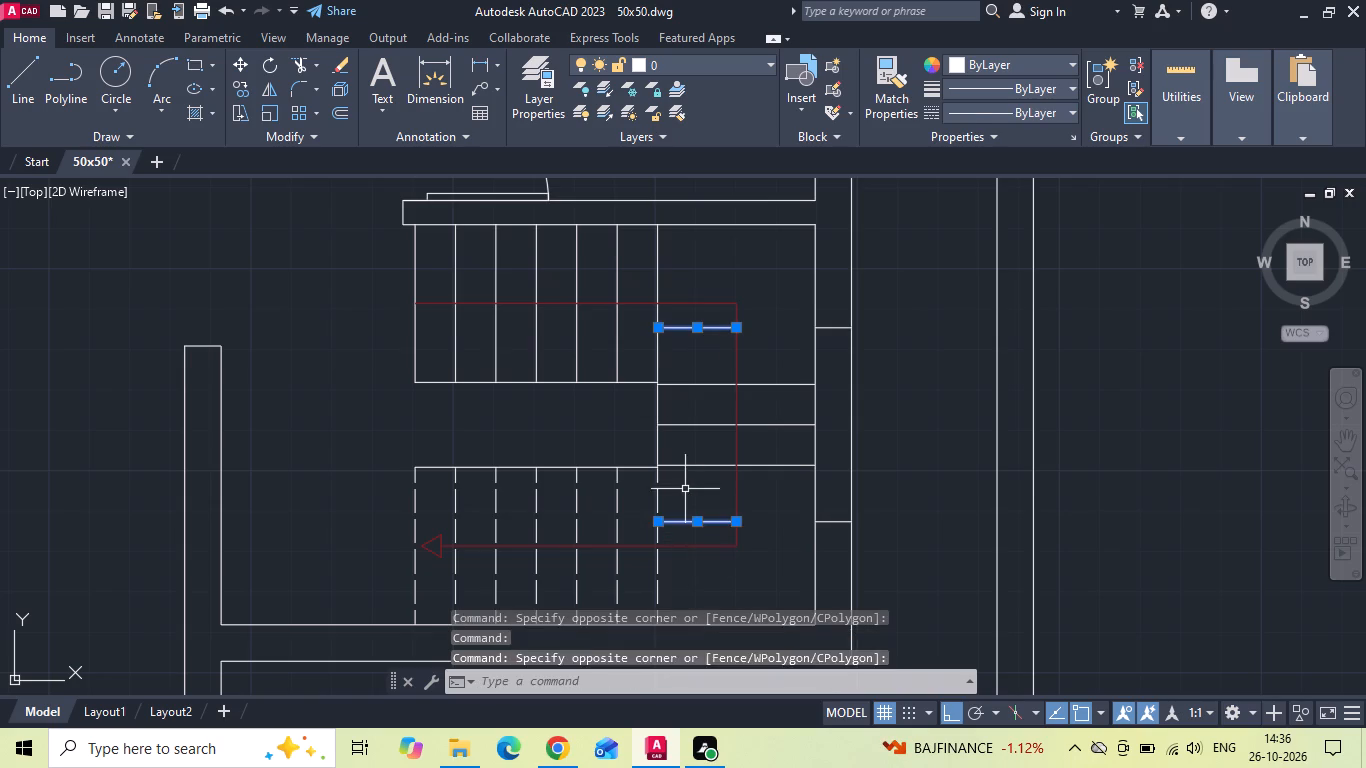
key(Delete)
Offset the living room's inner south wall line 2'6" to the north and extend the copy to the outer east wall line.
scroll(842, 417, down, 4)
scroll(706, 522, up, 1)
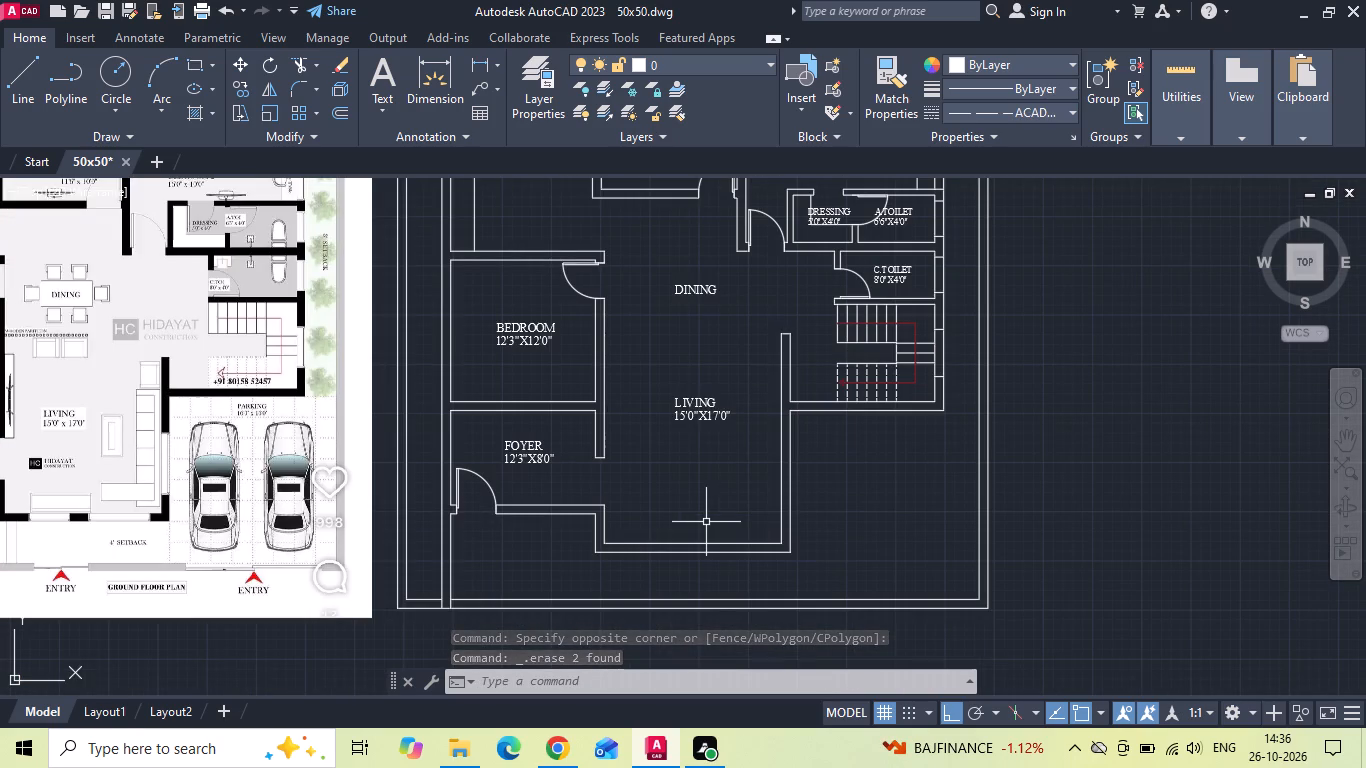
text(O)
key(space)
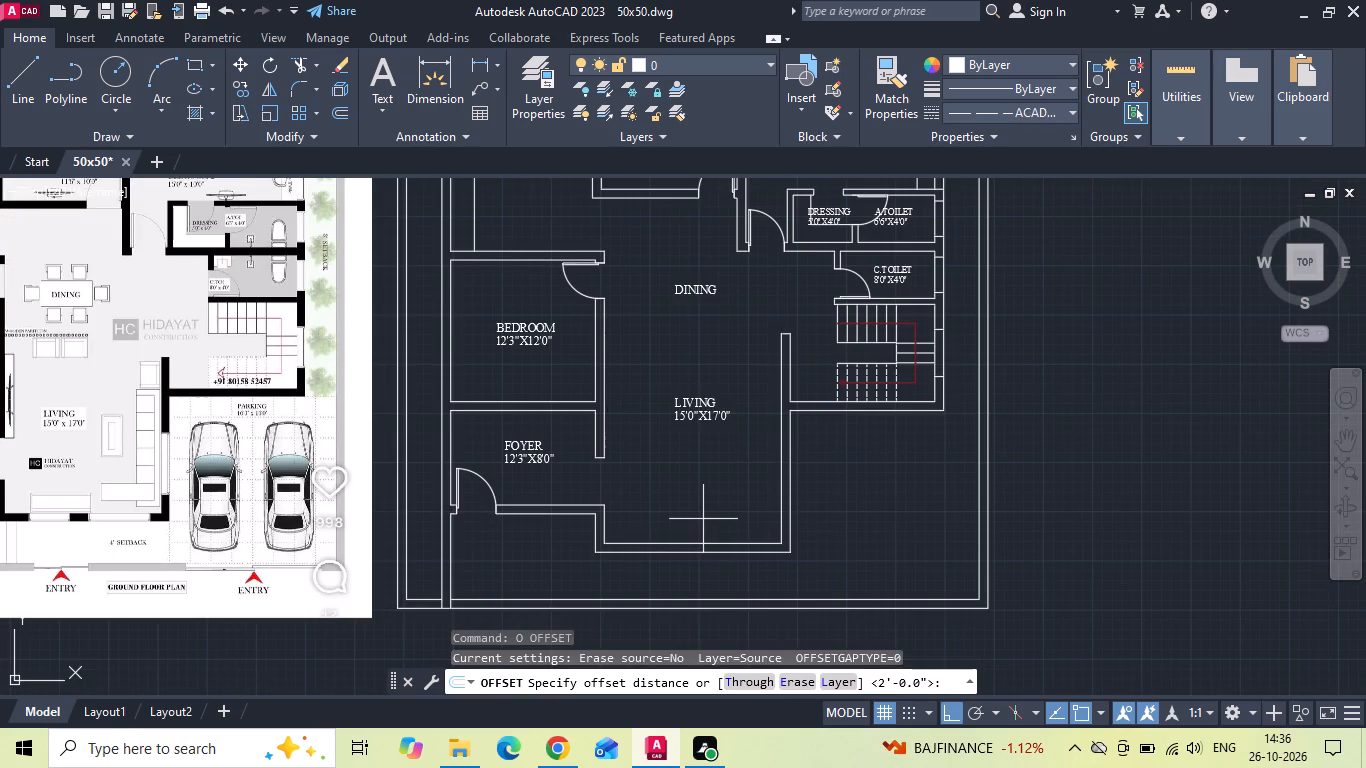
text(2')
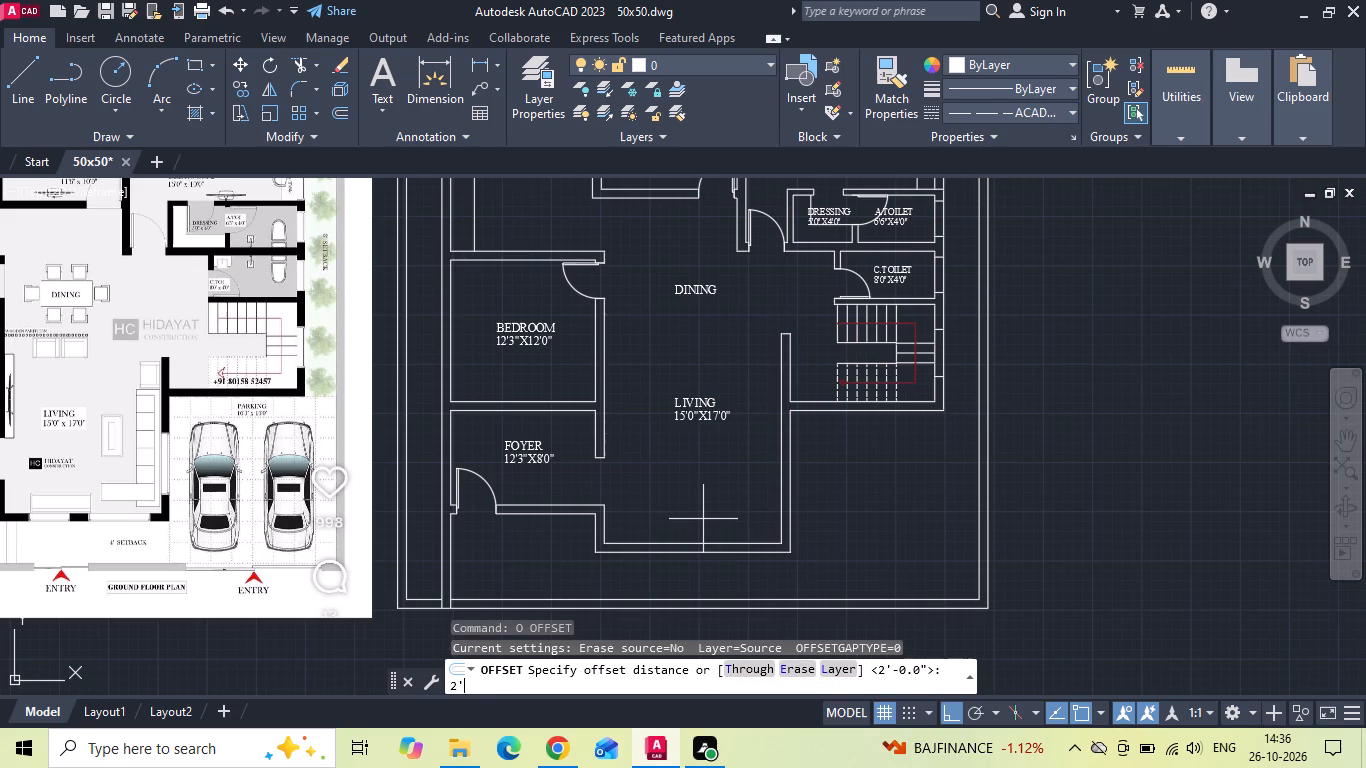
text(6)
key(space)
click(721, 544)
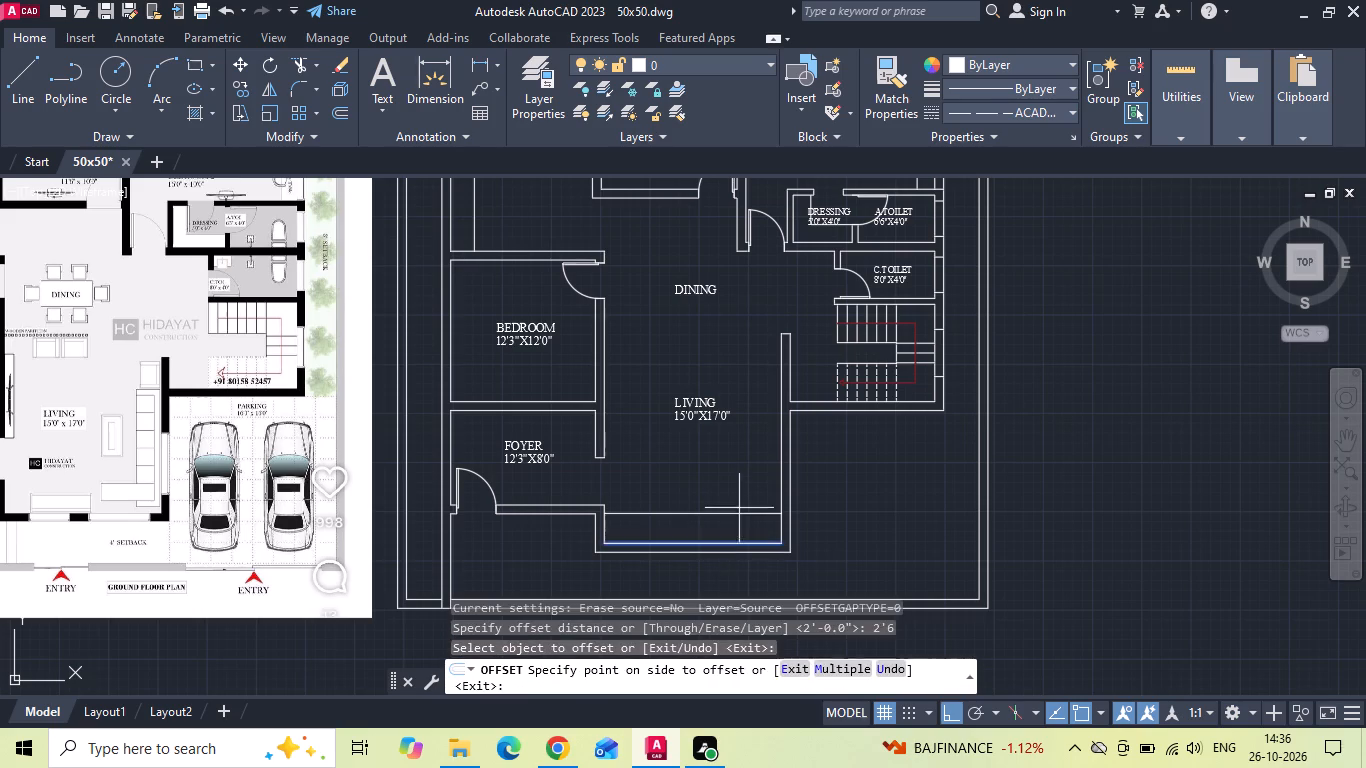
click(740, 497)
key(Escape)
text(EX)
key(space)
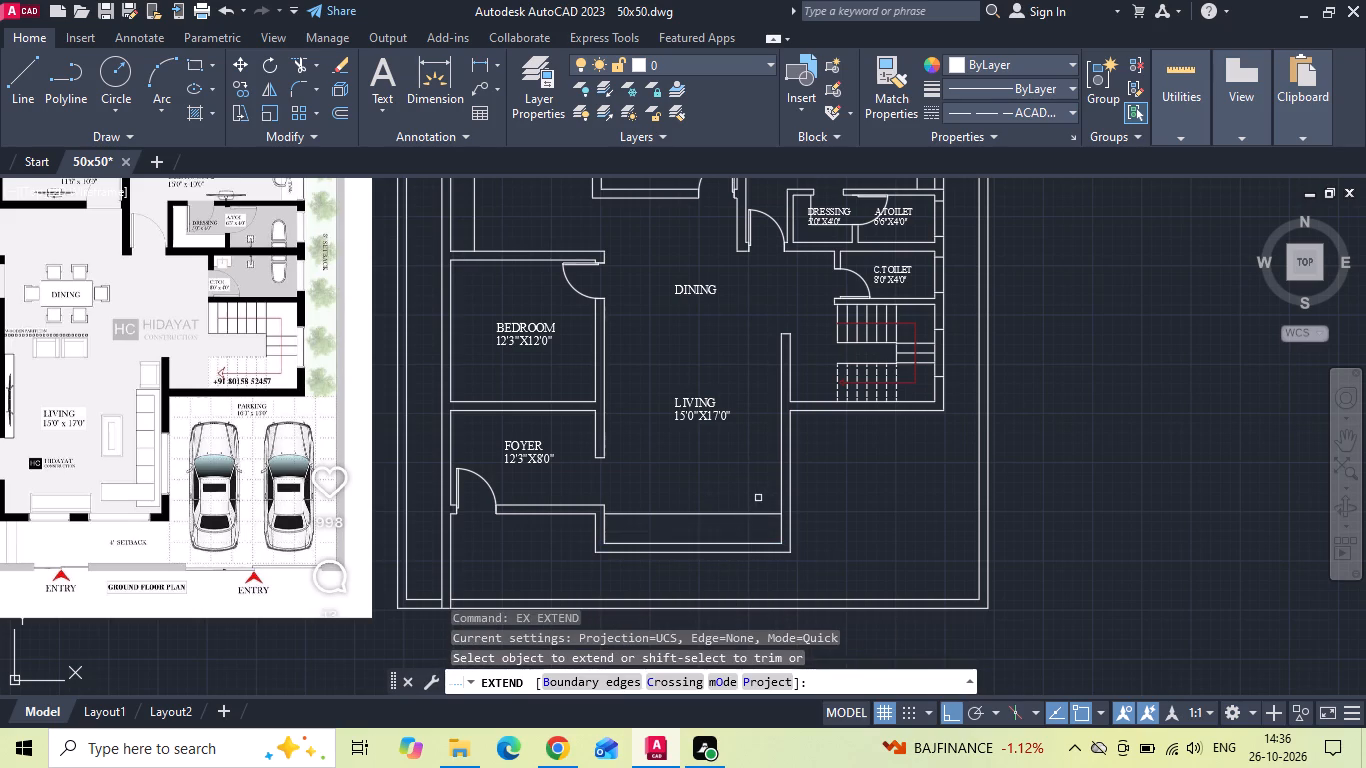
click(755, 516)
key(Escape)
Offset the extended line across the living room 6' to the north.
text(O)
key(space)
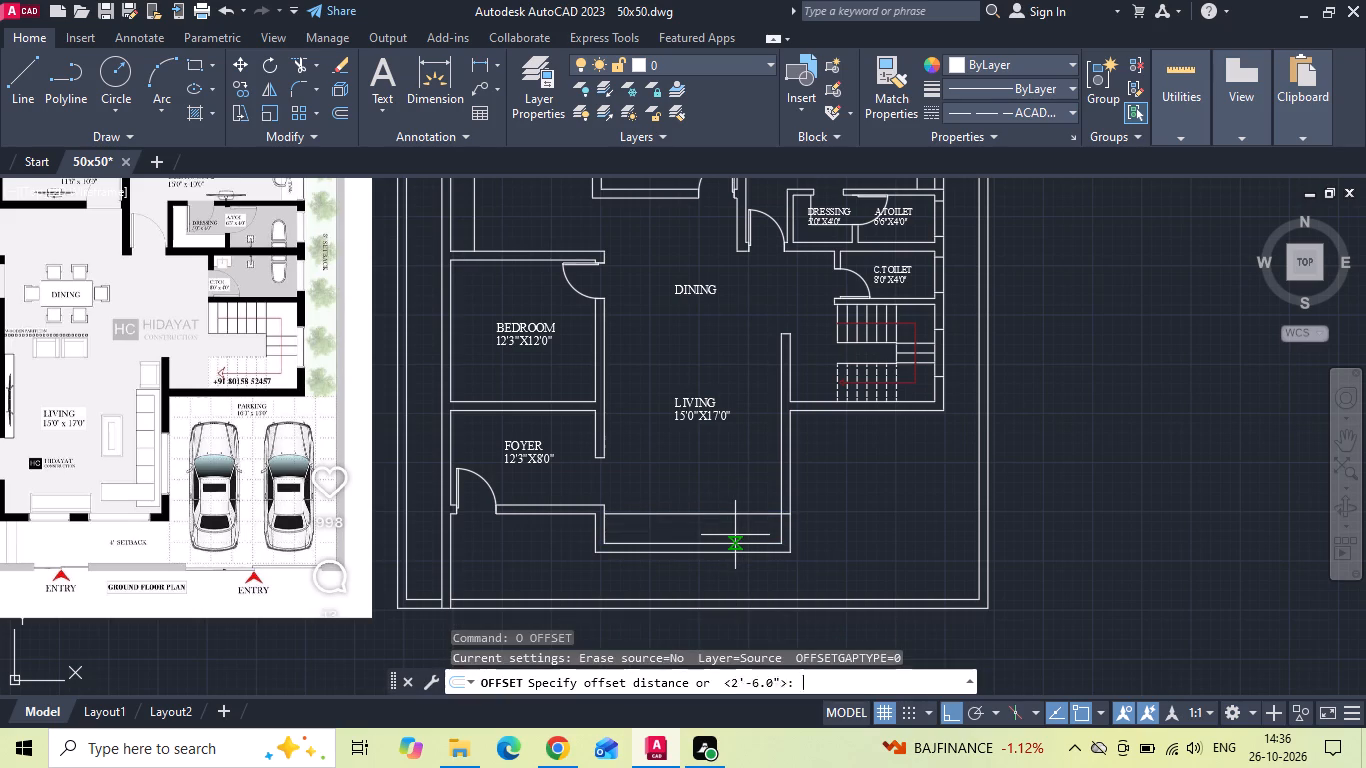
text(6')
key(Return)
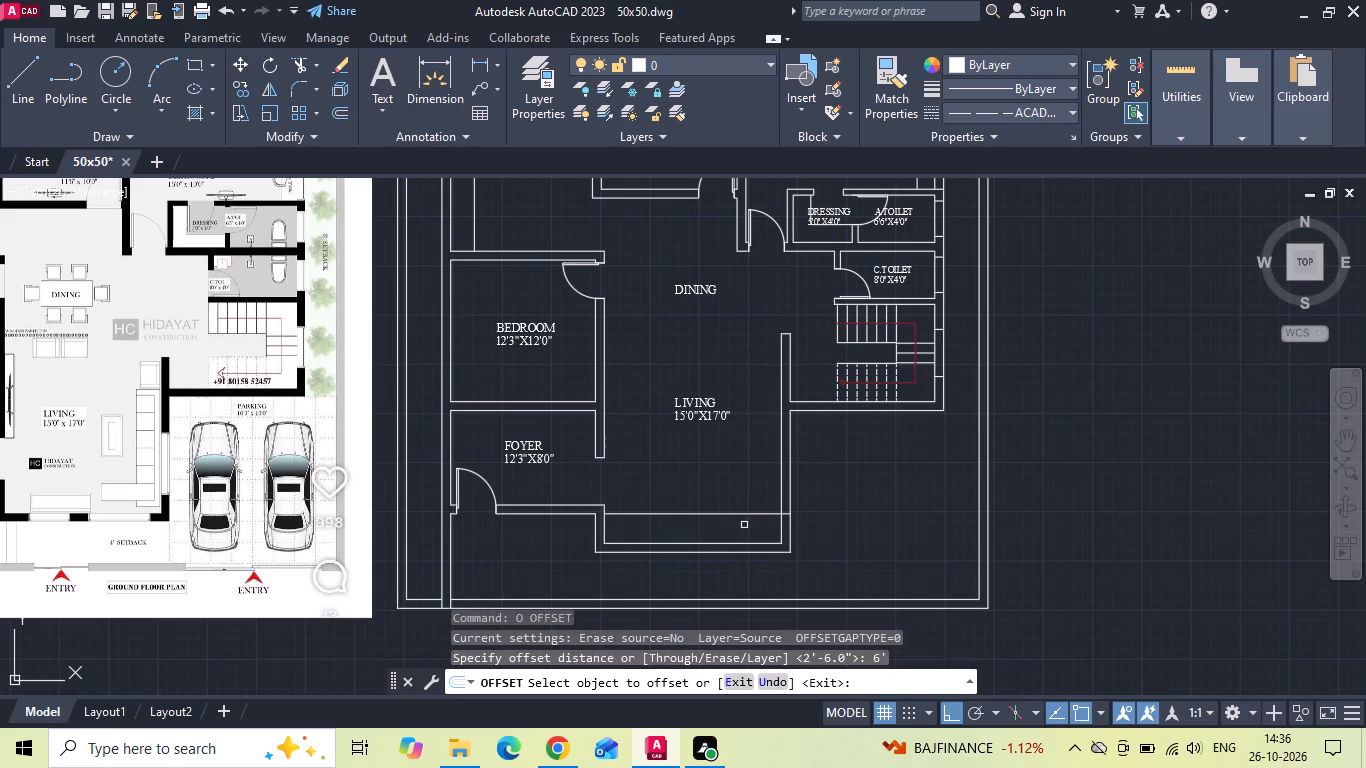
click(754, 513)
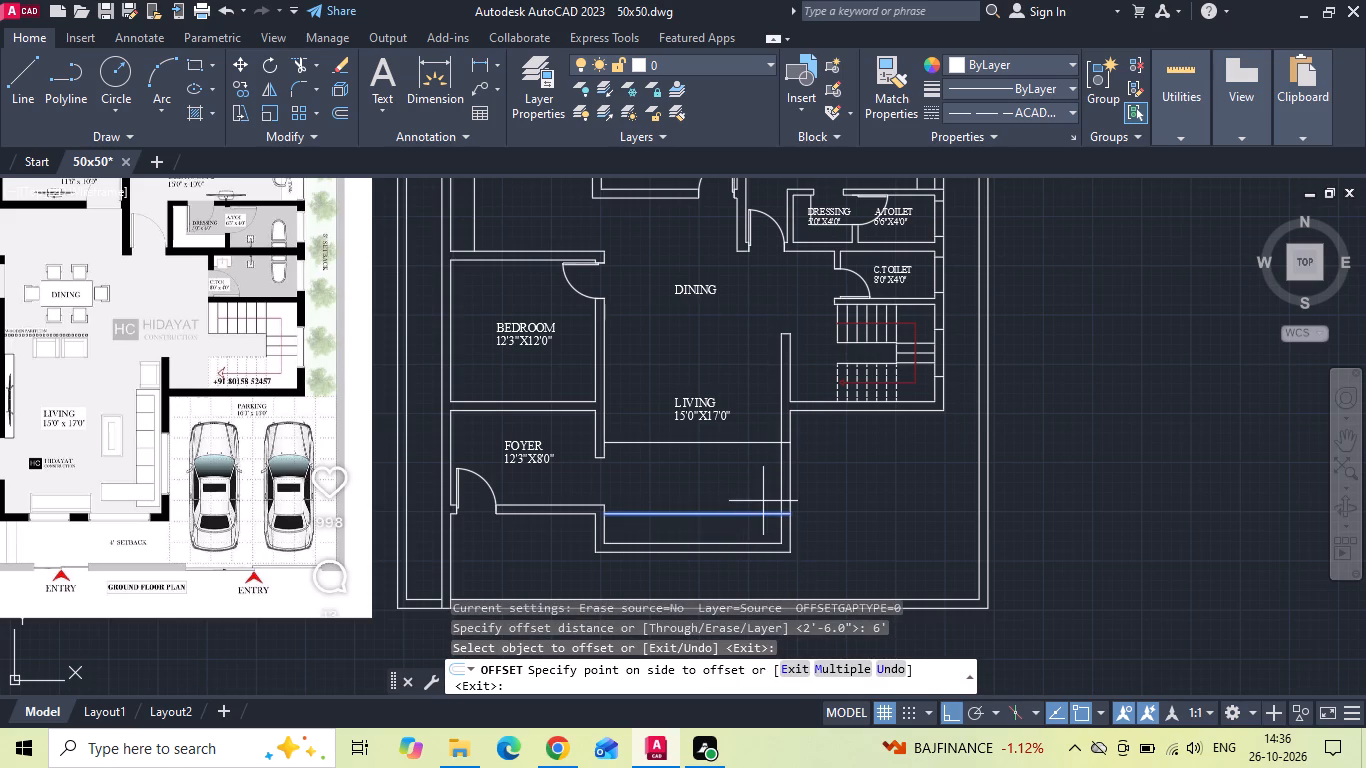
click(763, 501)
scroll(212, 496, up, 2)
middle_drag(236, 455, 633, 393)
key(Escape)
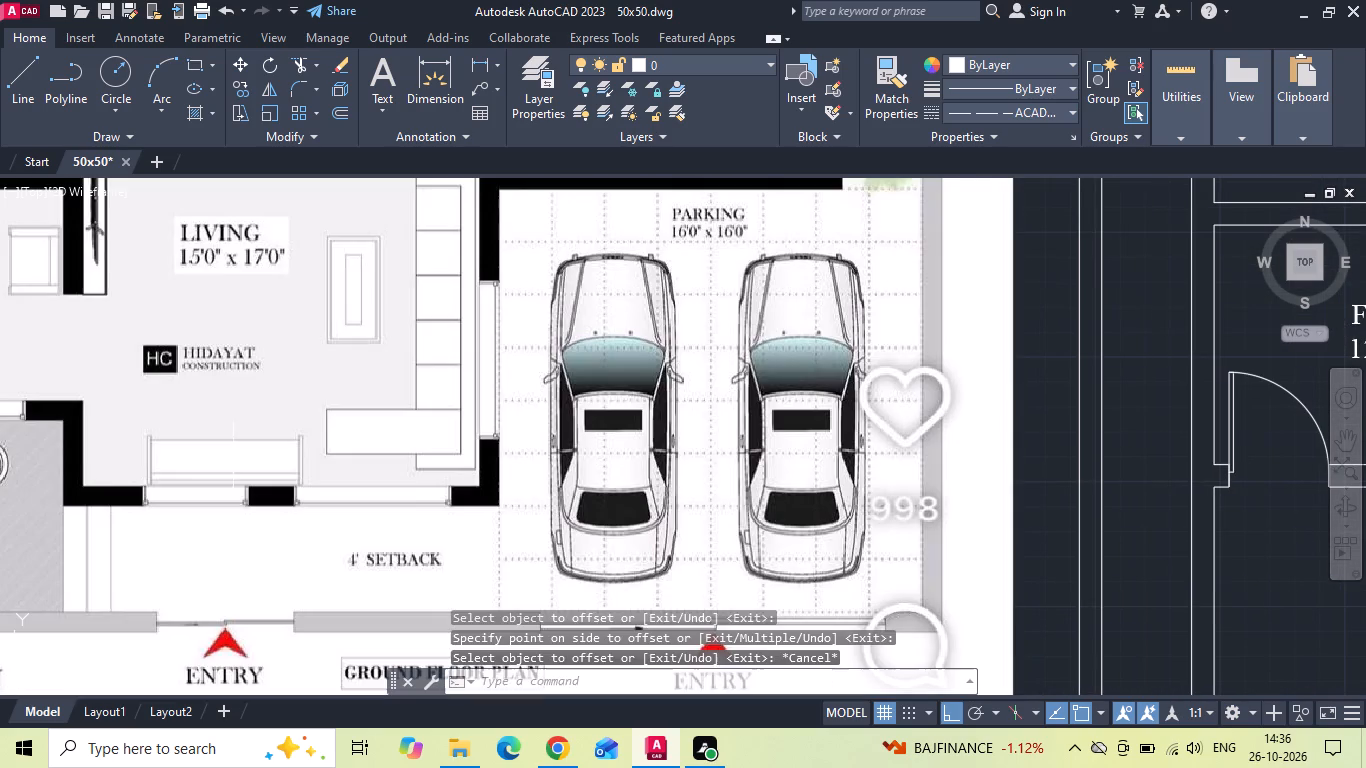
Measure the length of the living room's east window in the reference plan.
click(473, 57)
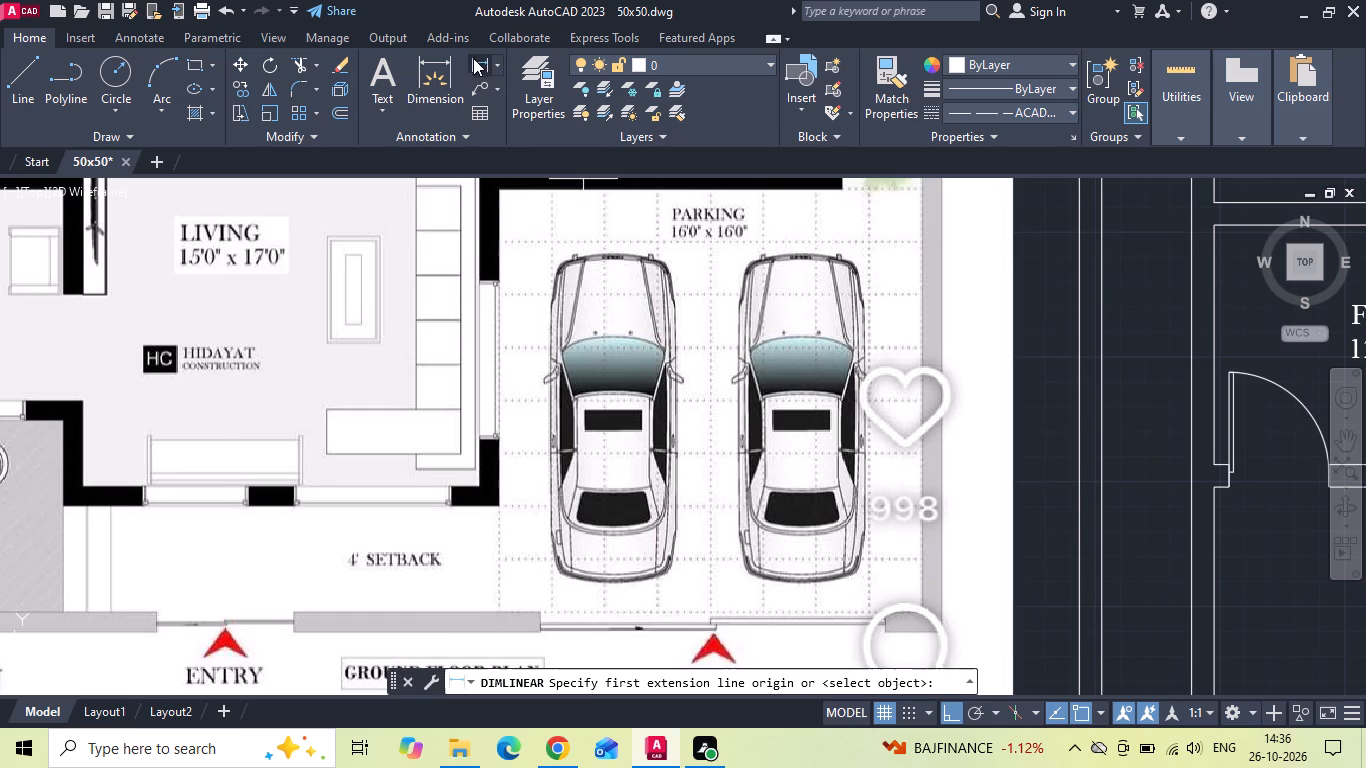
click(513, 280)
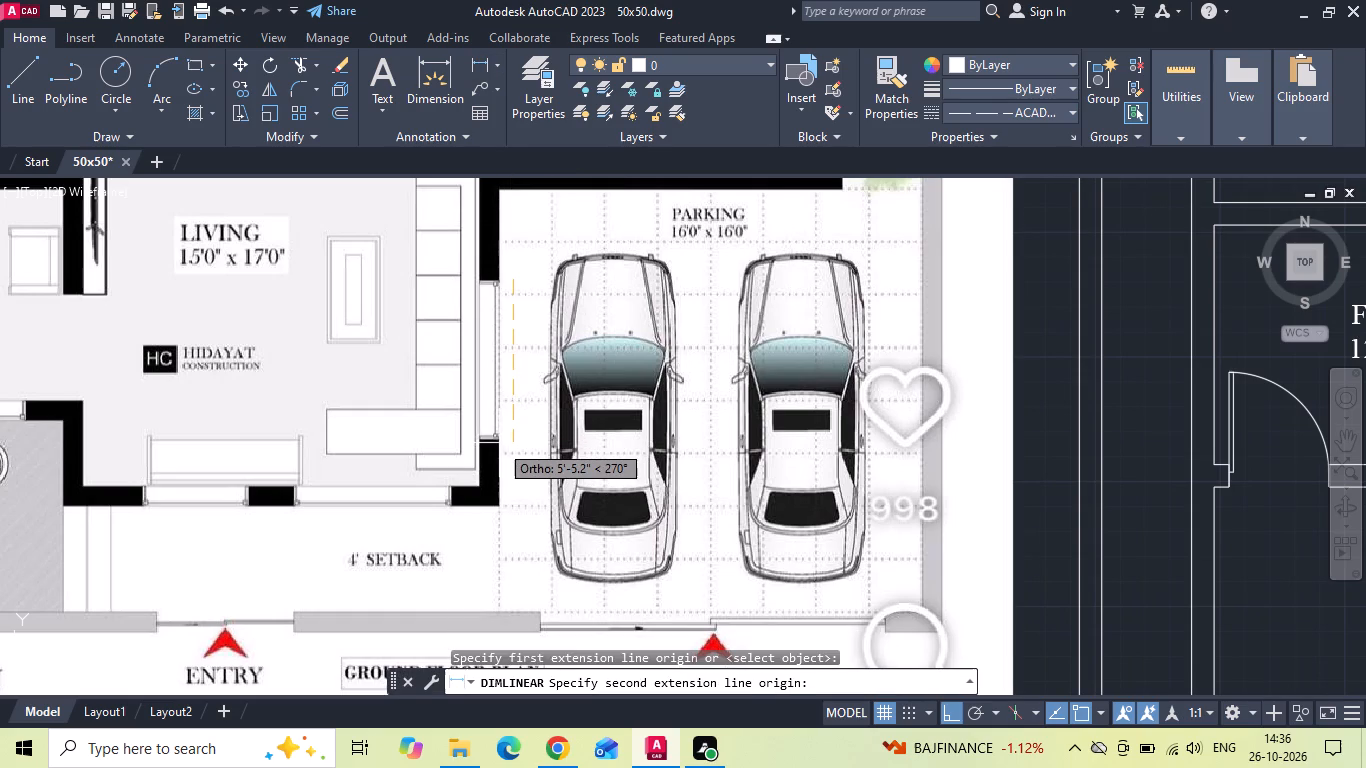
key(Escape)
Move the northern of the two offset lines in the living room 6" to the south.
scroll(439, 397, down, 2)
scroll(1070, 377, up, 2)
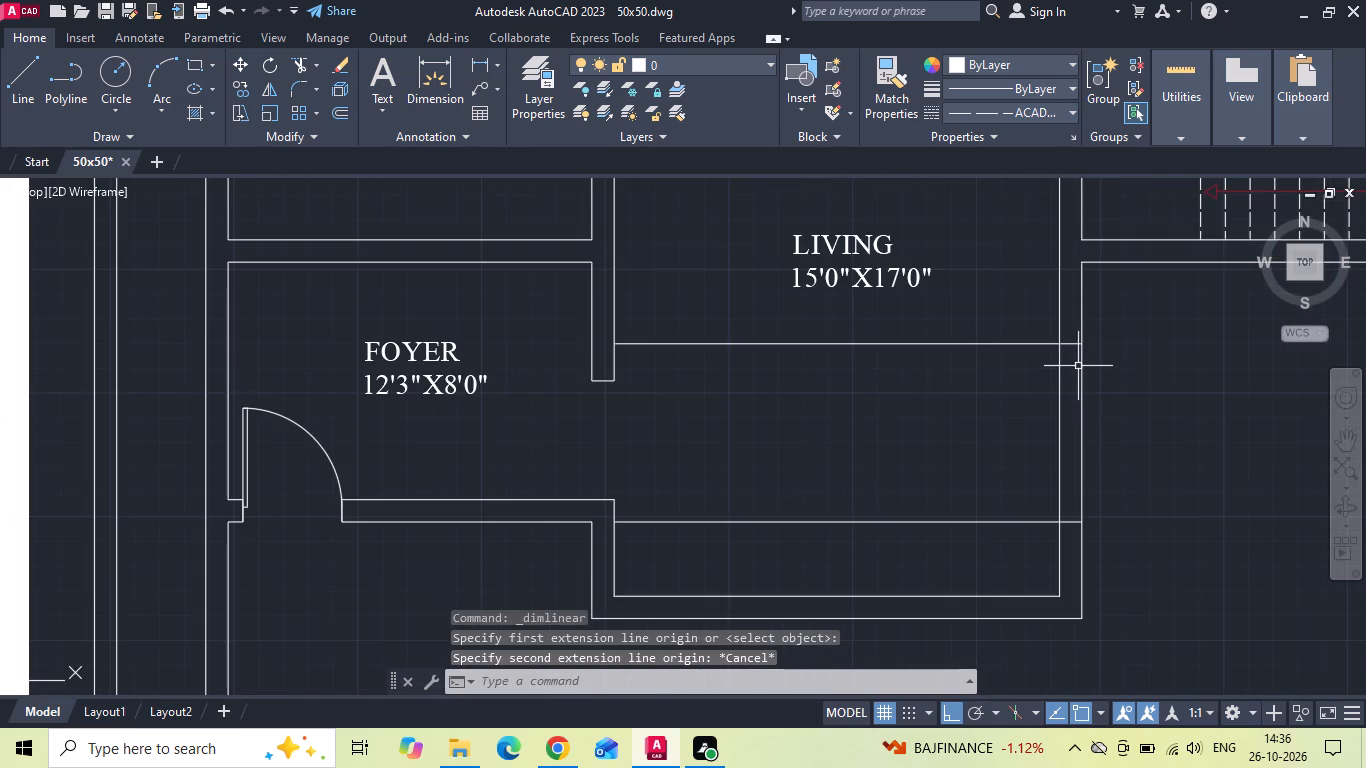
click(1067, 345)
right_click(1067, 345)
click(1095, 364)
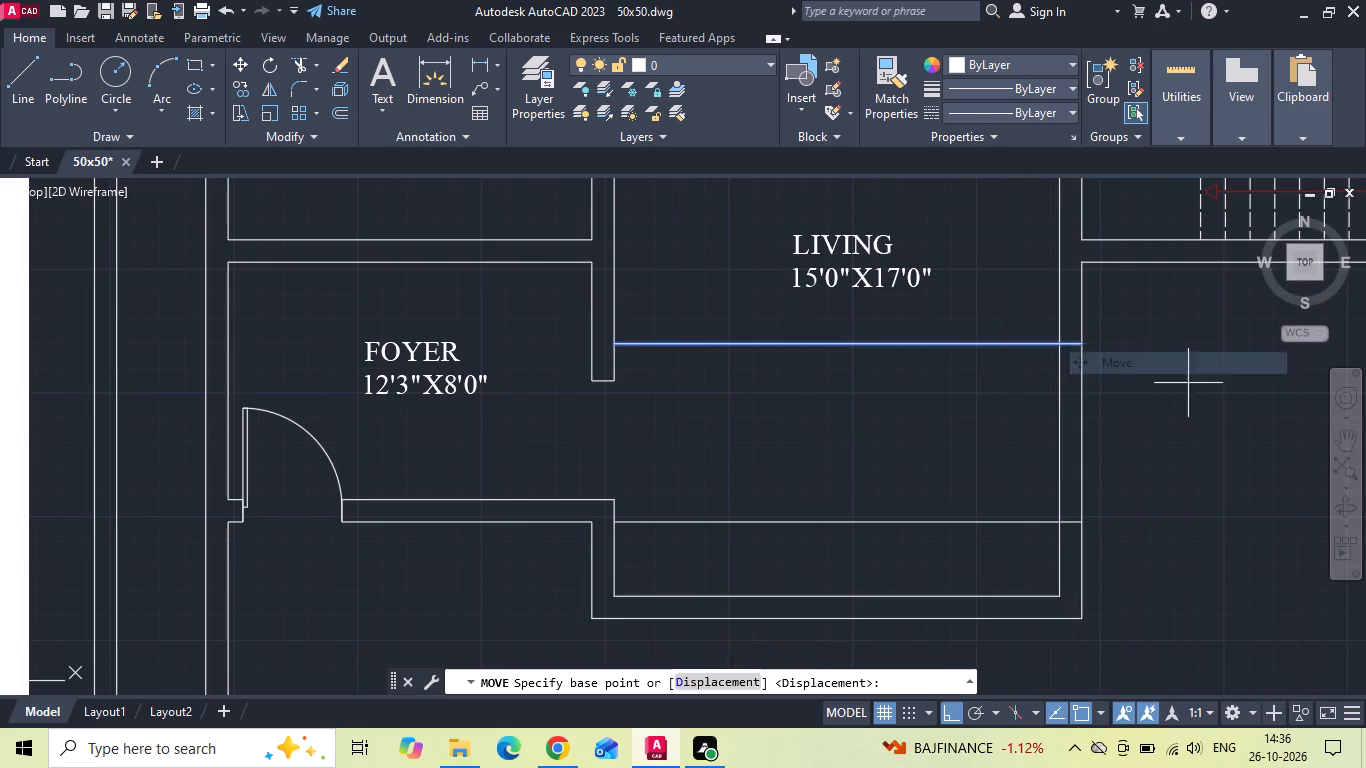
drag(1188, 392, 1186, 405)
text(6)
key(space)
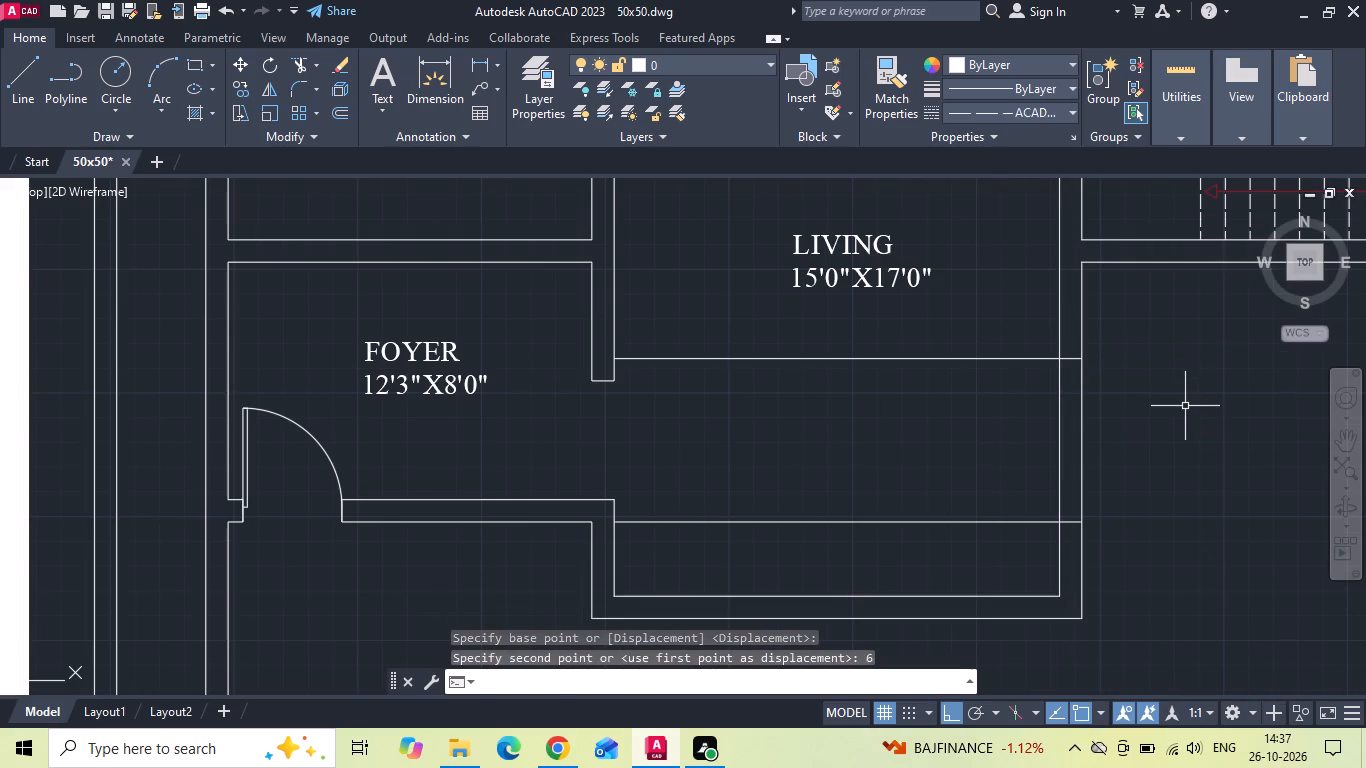
Trim both horizontal offset lines inside the living room, leaving only the window jambs within the east wall.
text(TR)
key(space)
drag(996, 323, 989, 524)
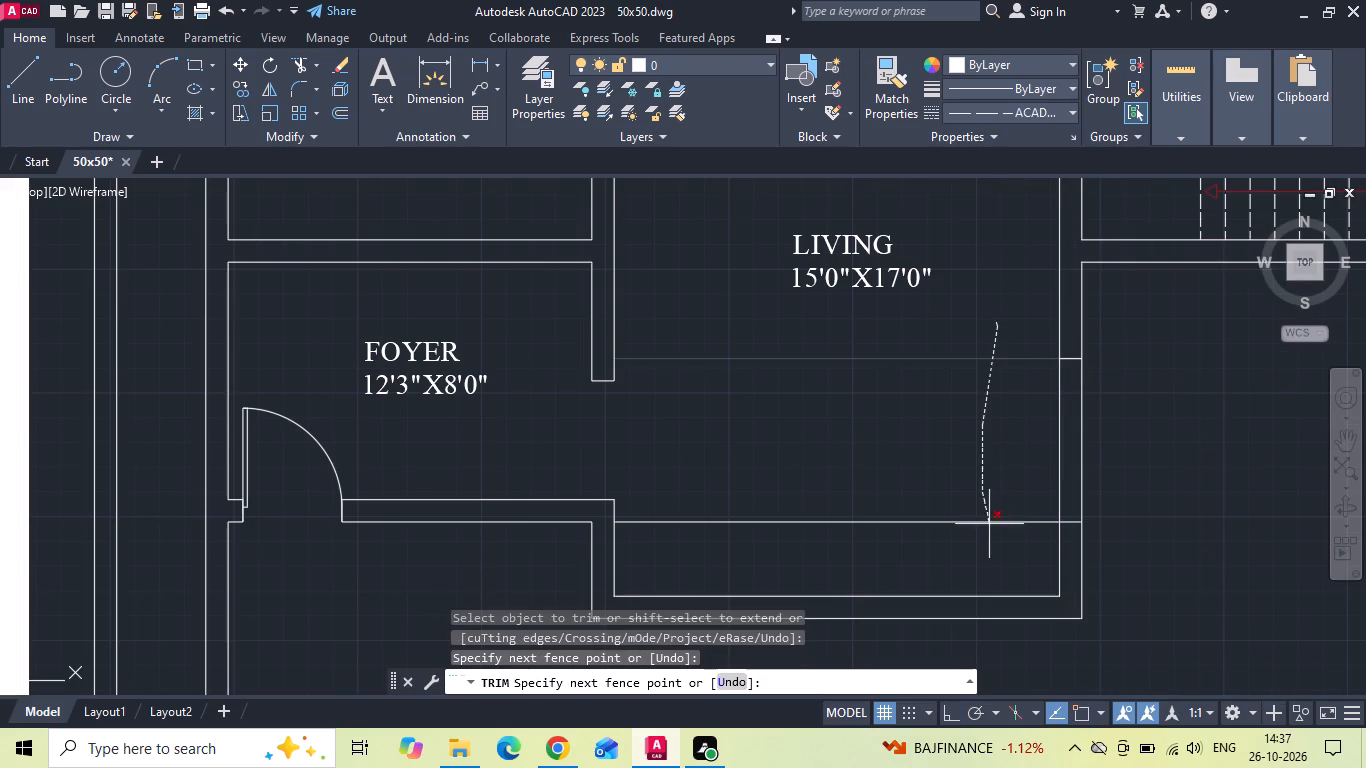
drag(989, 524, 991, 538)
scroll(932, 486, down, 2)
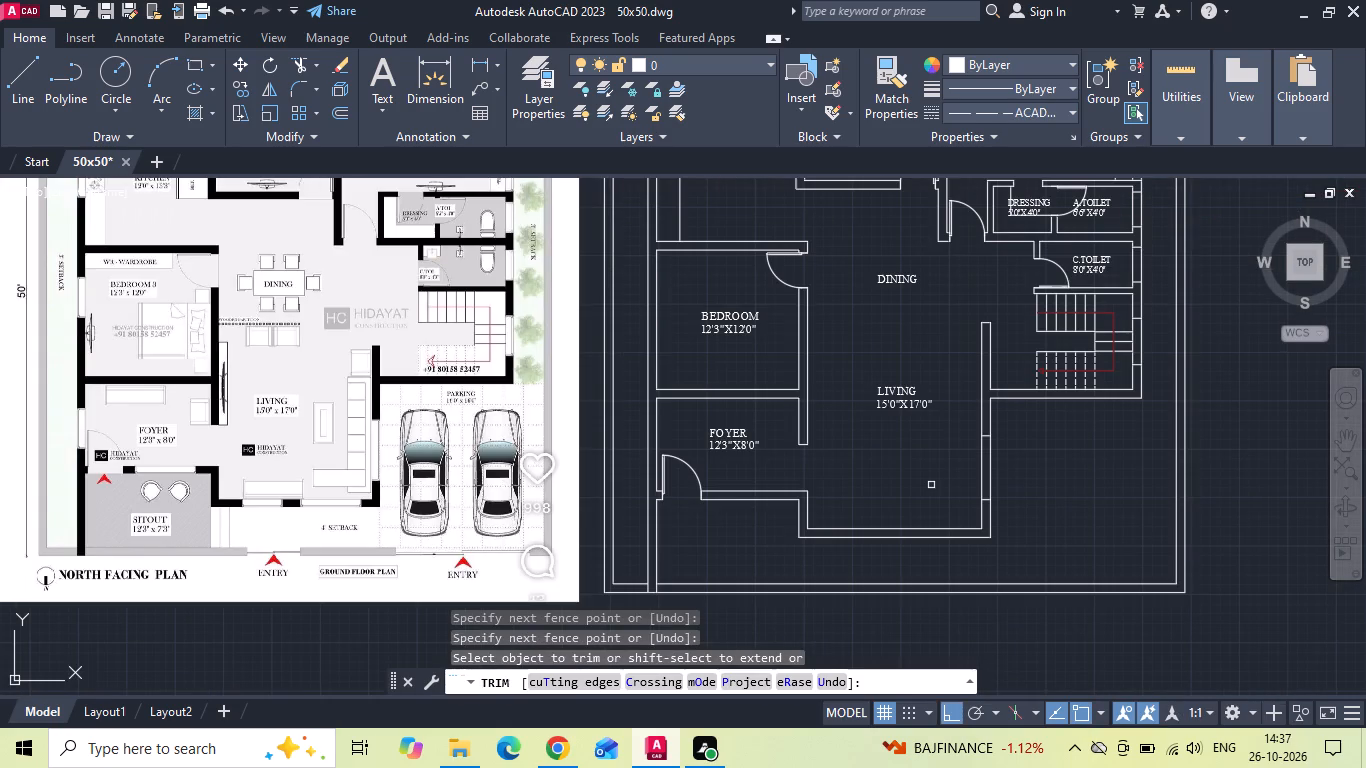
key(Escape)
Offset the living room's inner east wall line 2' to the west.
scroll(951, 531, up, 1)
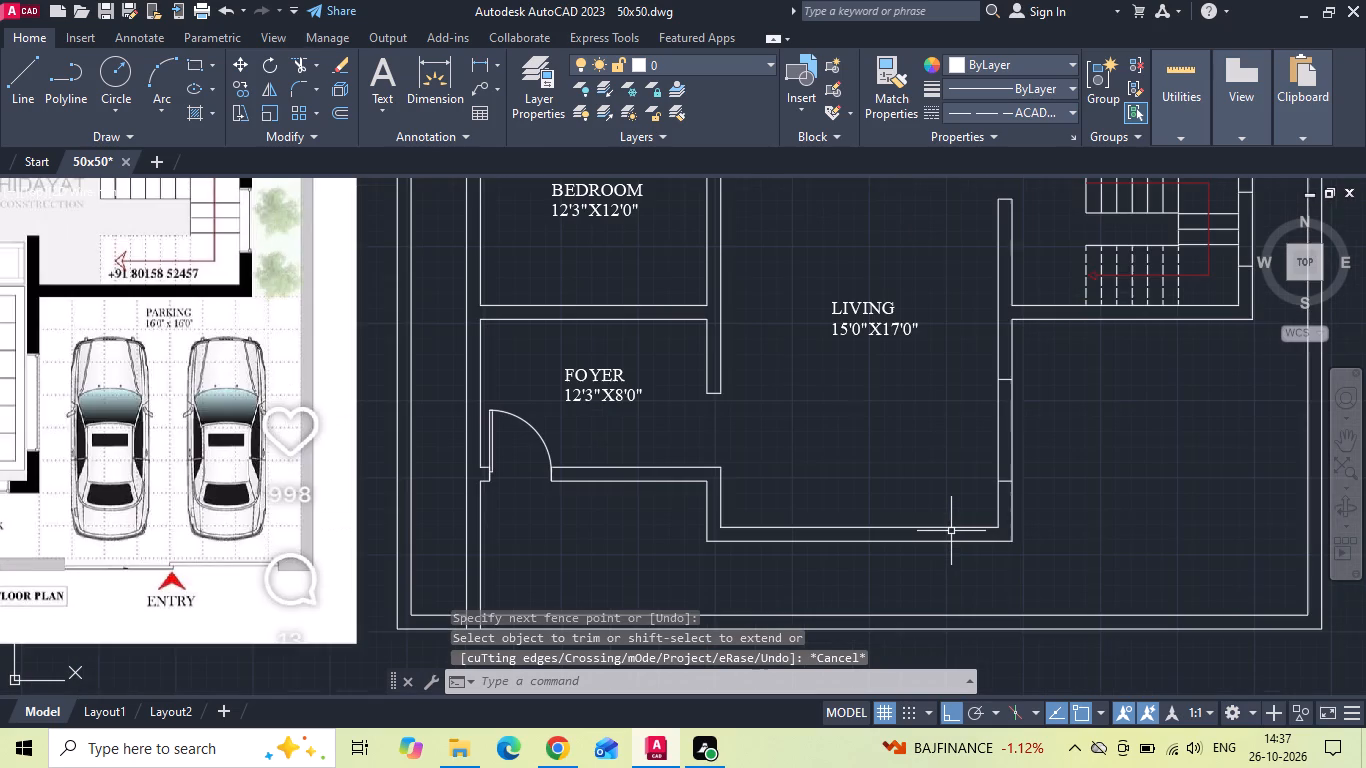
middle_drag(940, 531, 1056, 500)
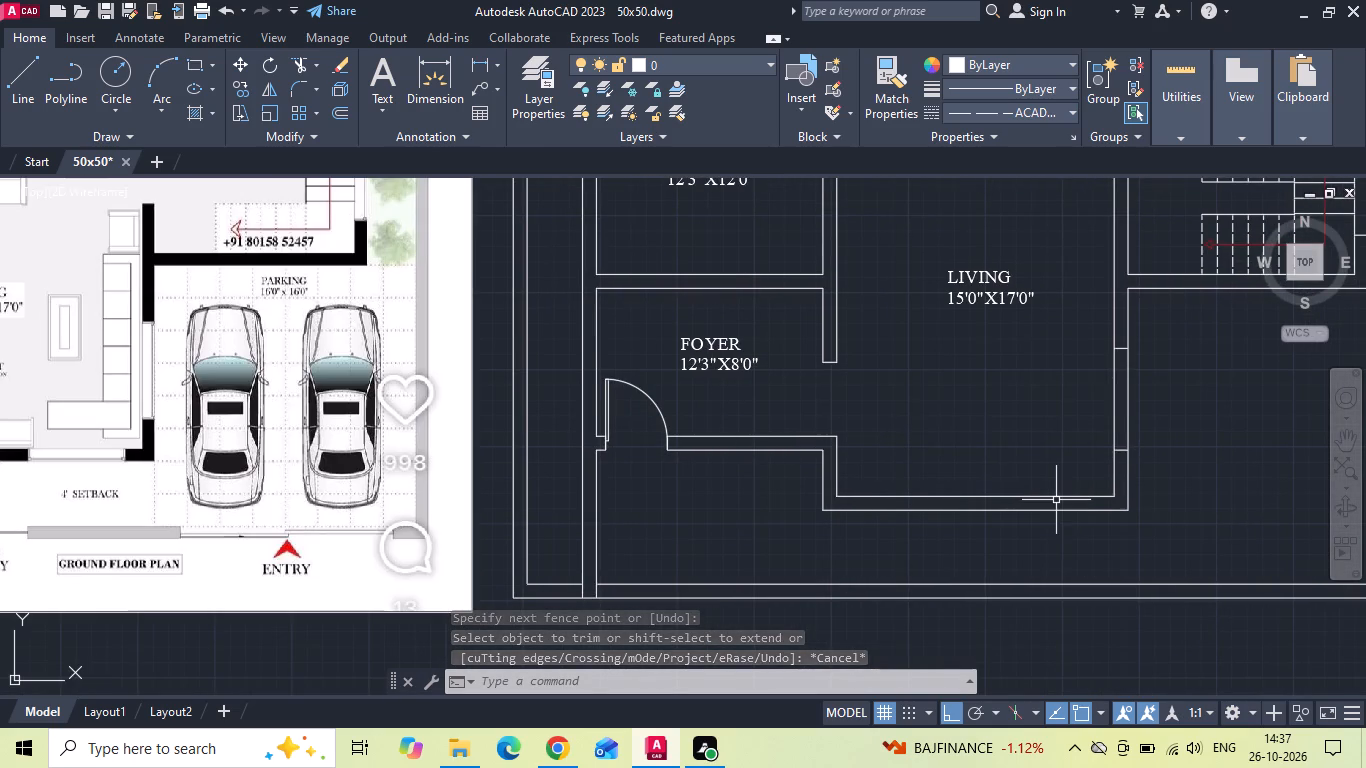
key(o)
key(space)
text(2')
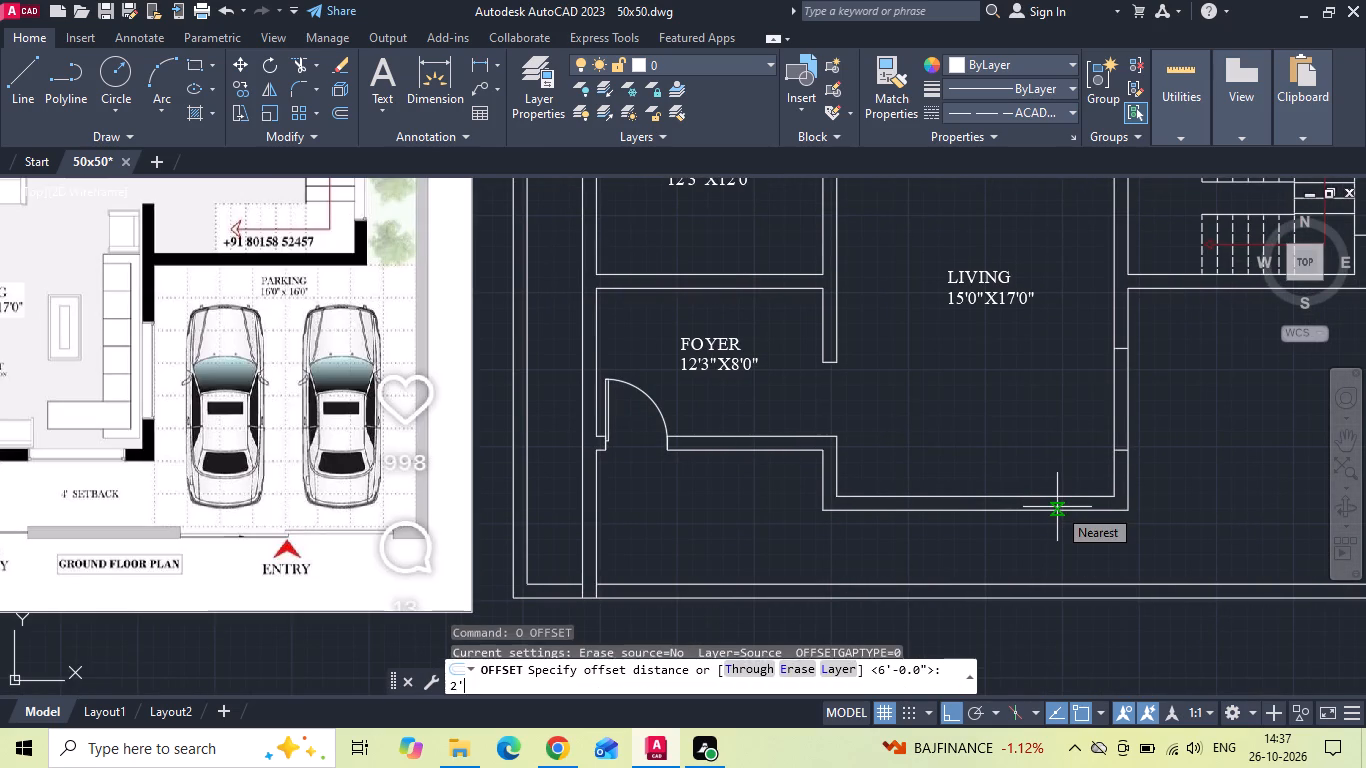
key(Return)
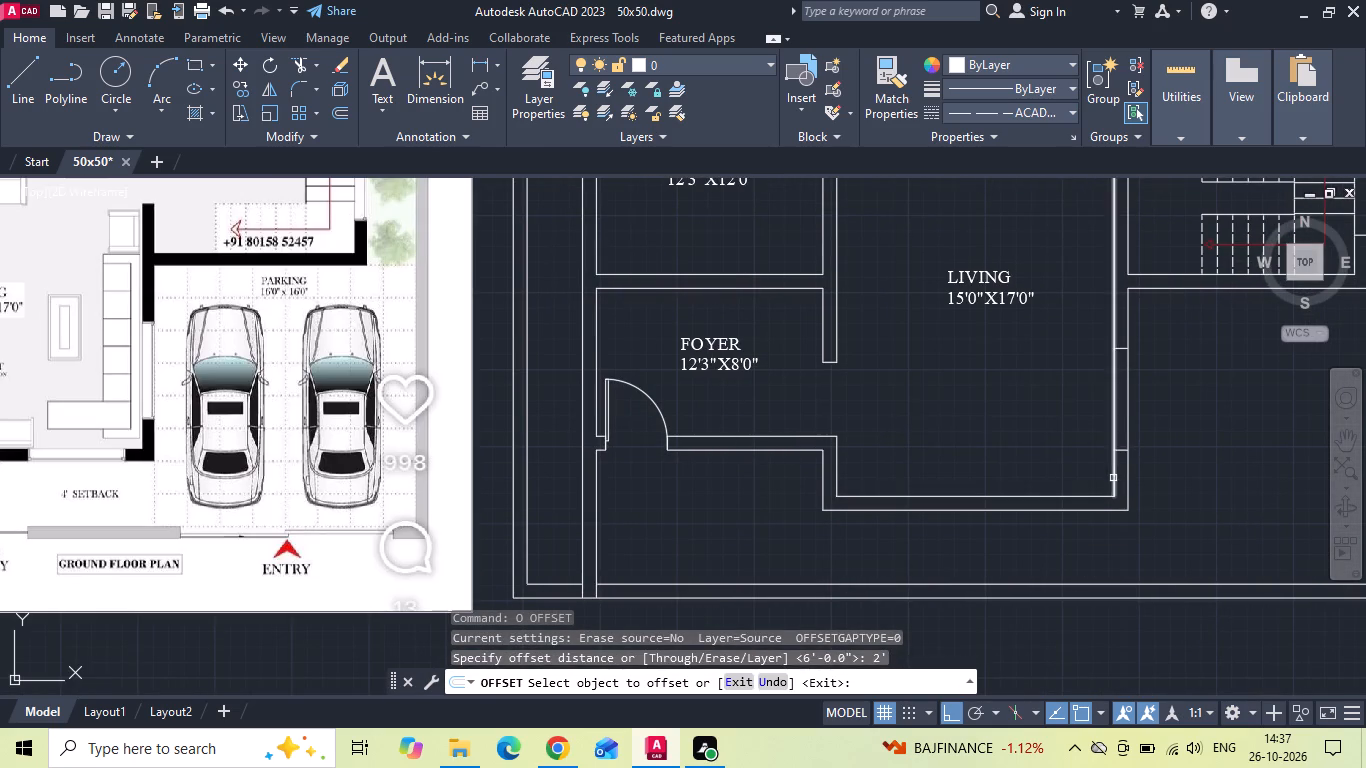
drag(1113, 478, 1097, 481)
click(1028, 465)
scroll(1059, 440, up, 1)
key(Escape)
Offset the new vertical line in the living room 5'6" to the west.
key(o)
key(space)
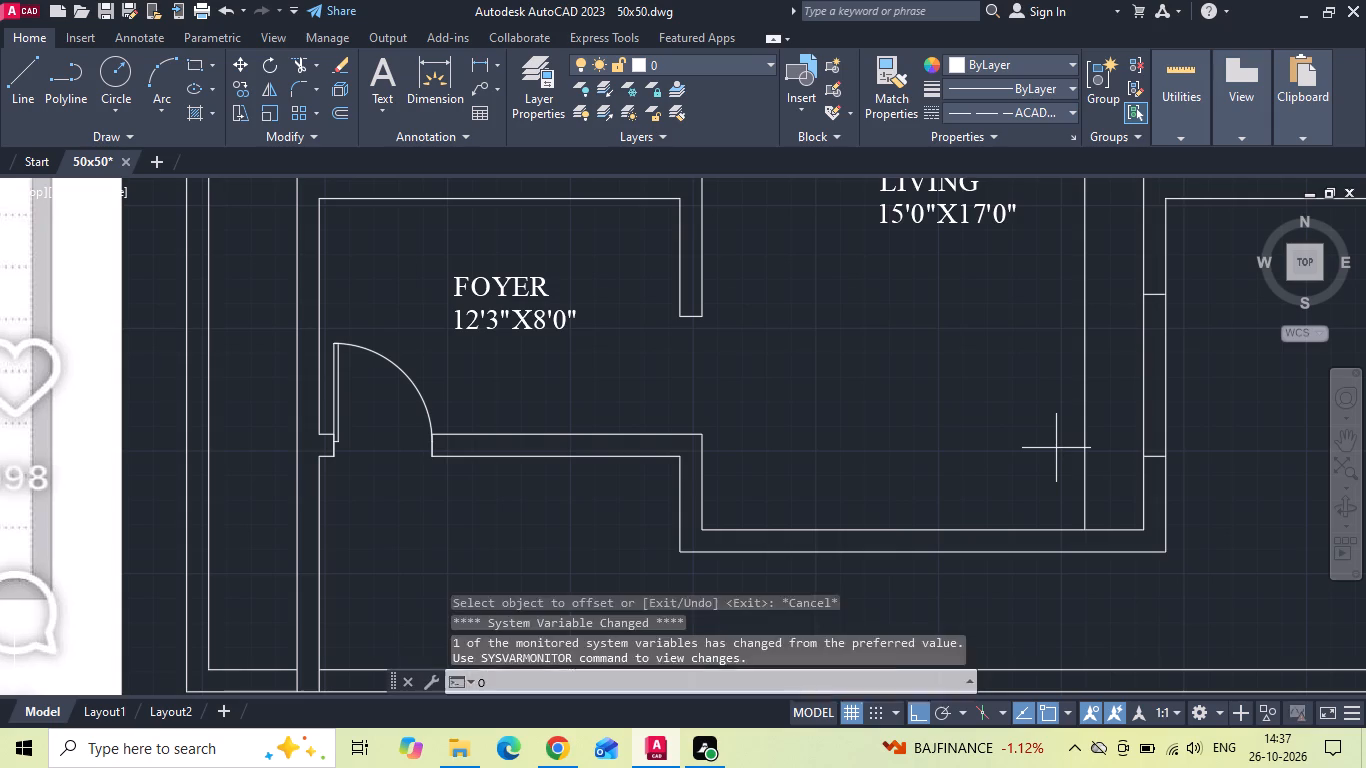
text(5')
text(6)
key(space)
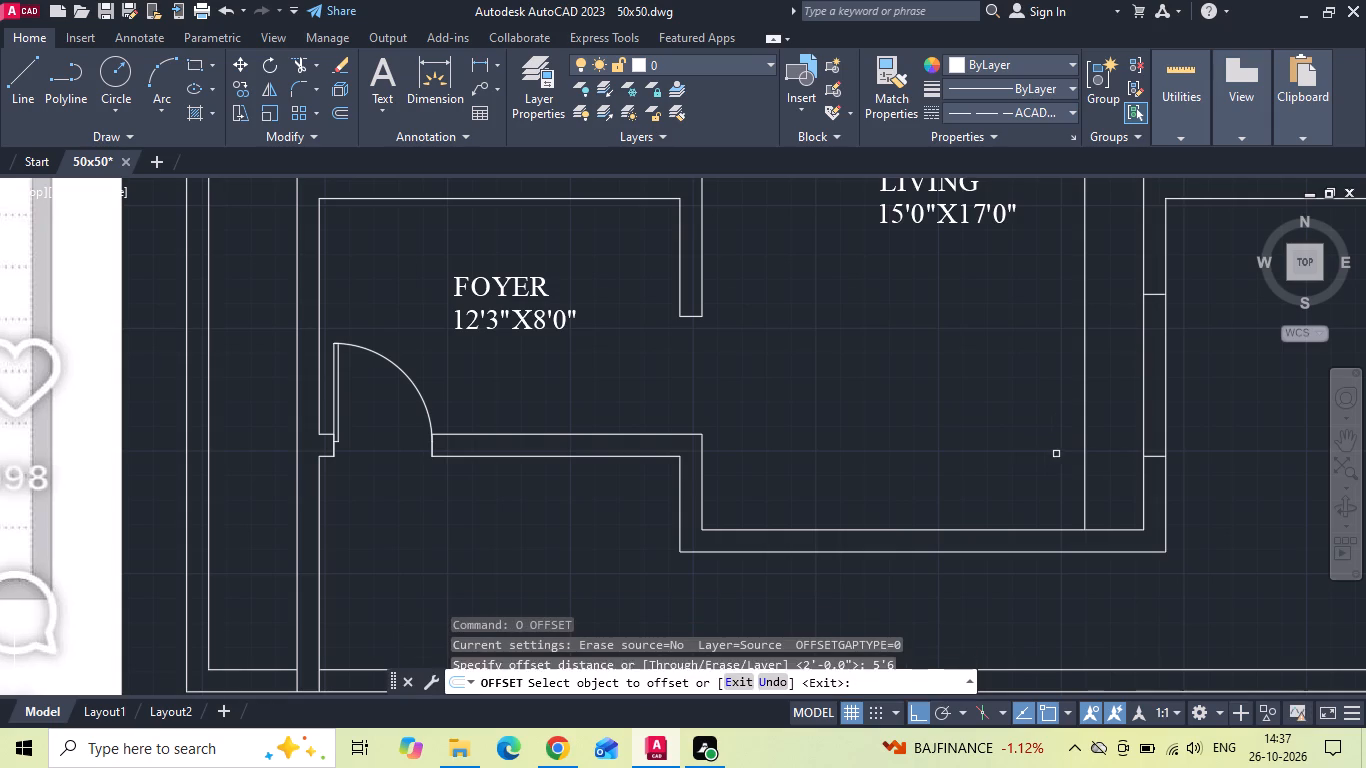
drag(1084, 416, 1060, 422)
click(962, 445)
key(Escape)
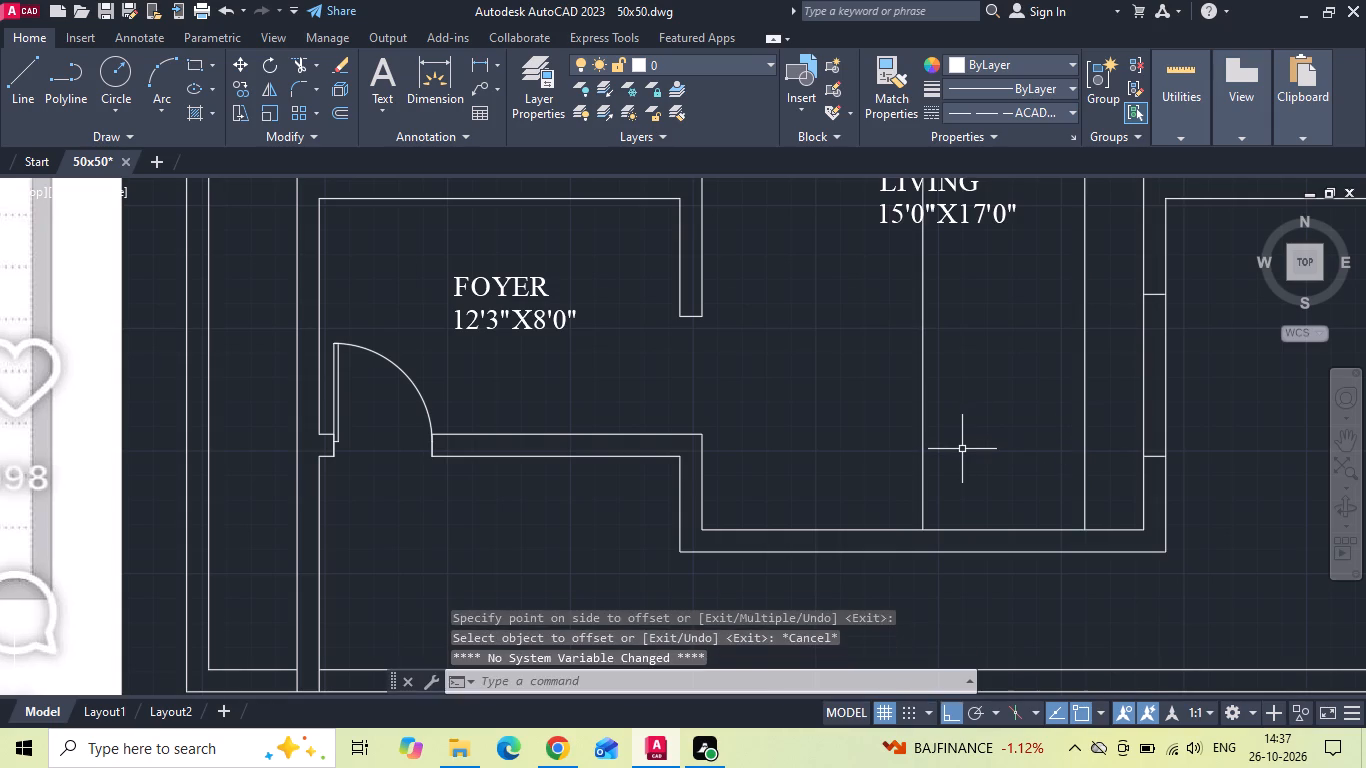
Extend both vertical offset lines to the living room's outer south wall line.
text(EX)
key(space)
drag(873, 502, 1088, 514)
key(Escape)
Trim both vertical lines to window jambs within the south wall and delete the leftover piece crossing the LIVING label.
key(t)
key(r)
key(space)
drag(1096, 500, 911, 502)
scroll(909, 488, down, 1)
key(Escape)
drag(954, 273, 935, 265)
drag(849, 227, 849, 215)
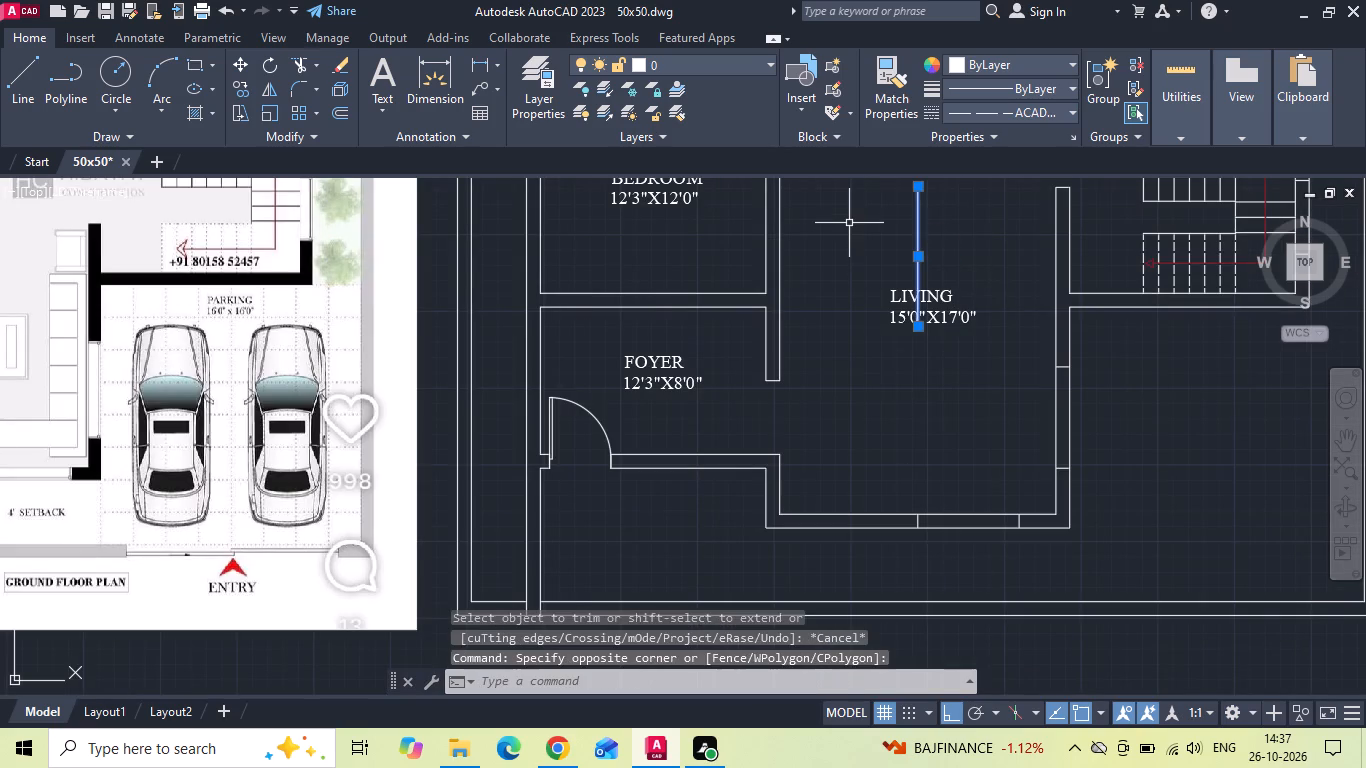
key(Delete)
Offset the short inner west wall line at the living room's southwest corner 3' east and extend it to the outer south wall line.
scroll(848, 222, down, 1)
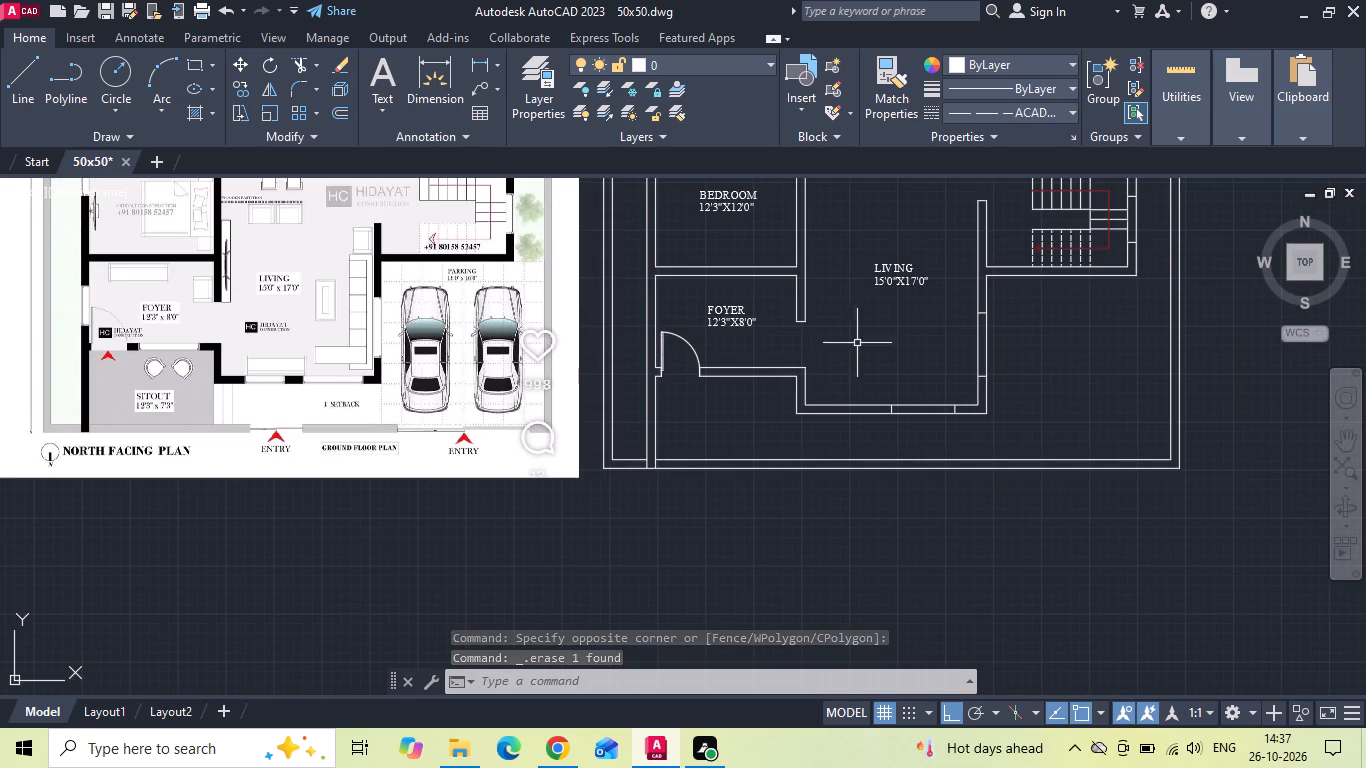
scroll(873, 433, up, 1)
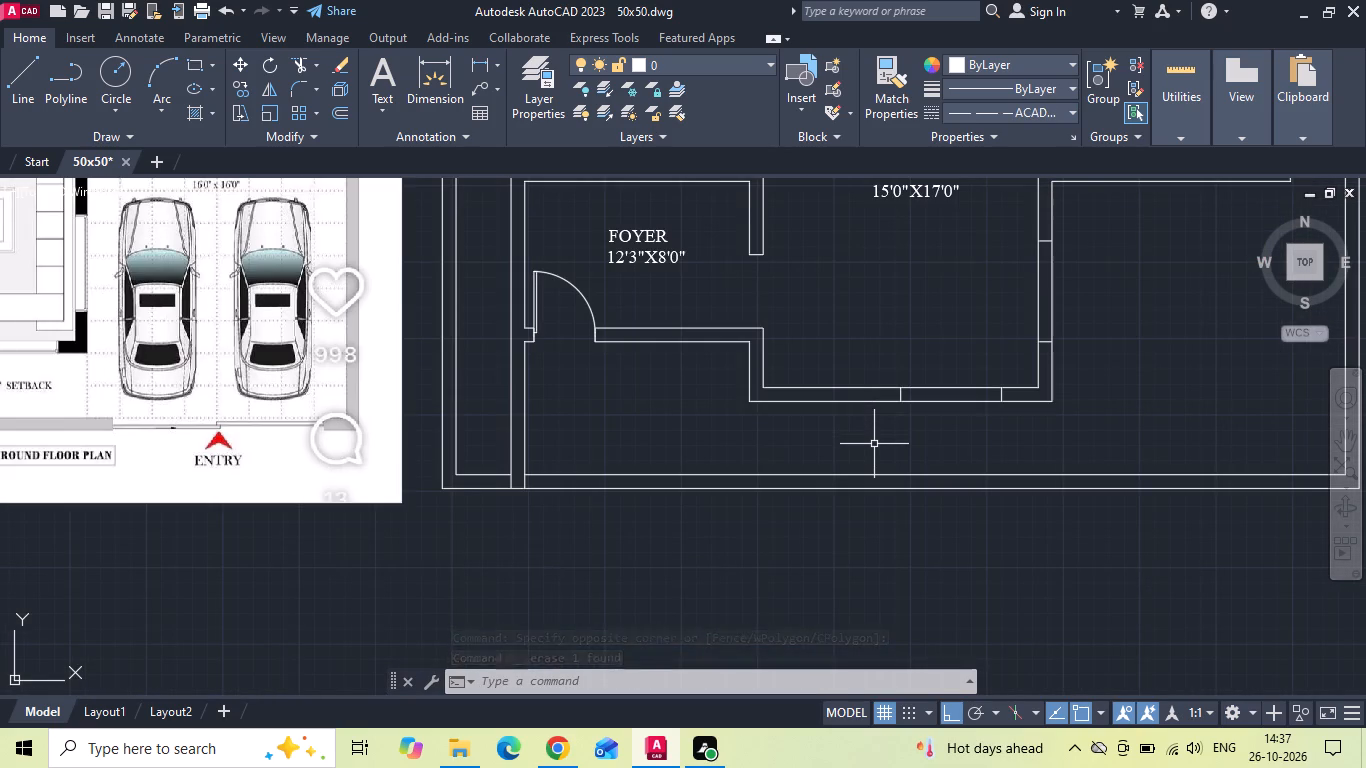
text(O)
key(space)
text(3')
key(Return)
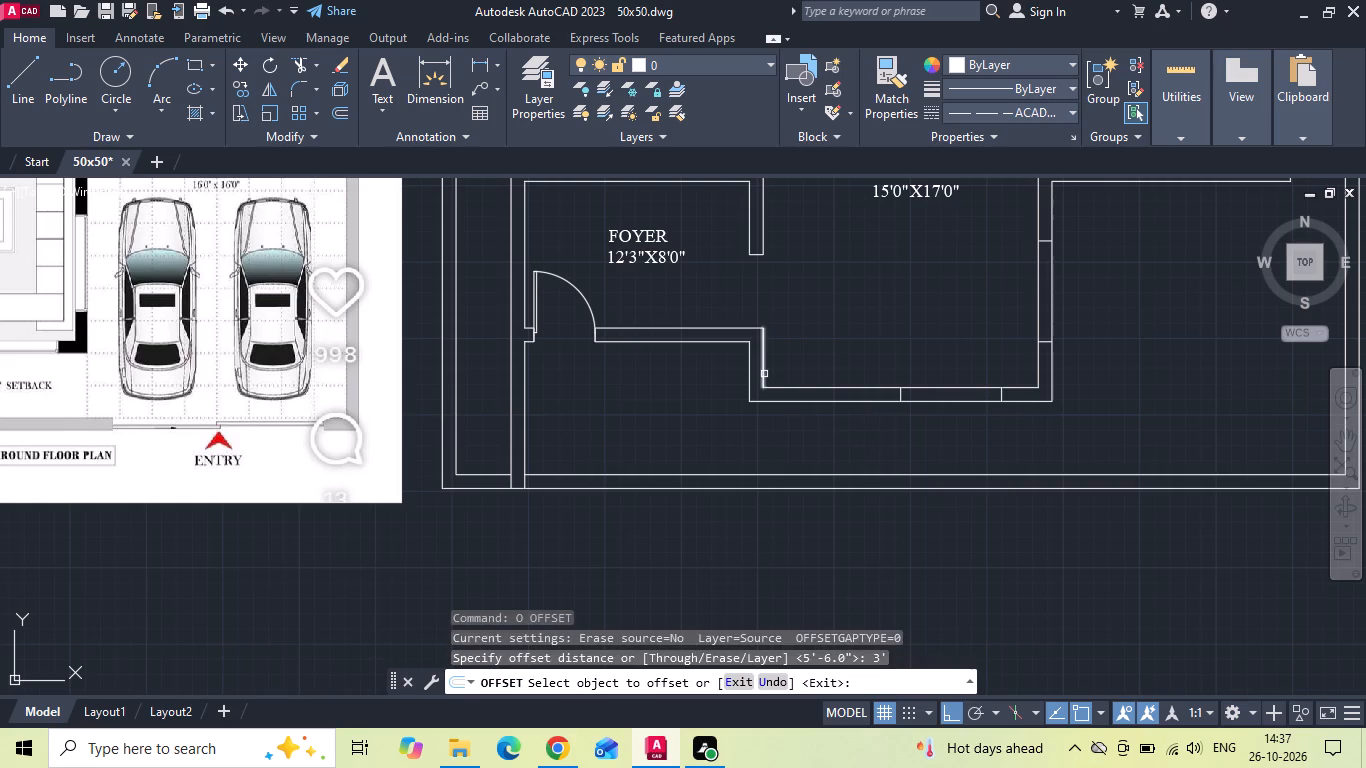
click(762, 367)
click(822, 341)
key(Escape)
key(e)
key(x)
key(space)
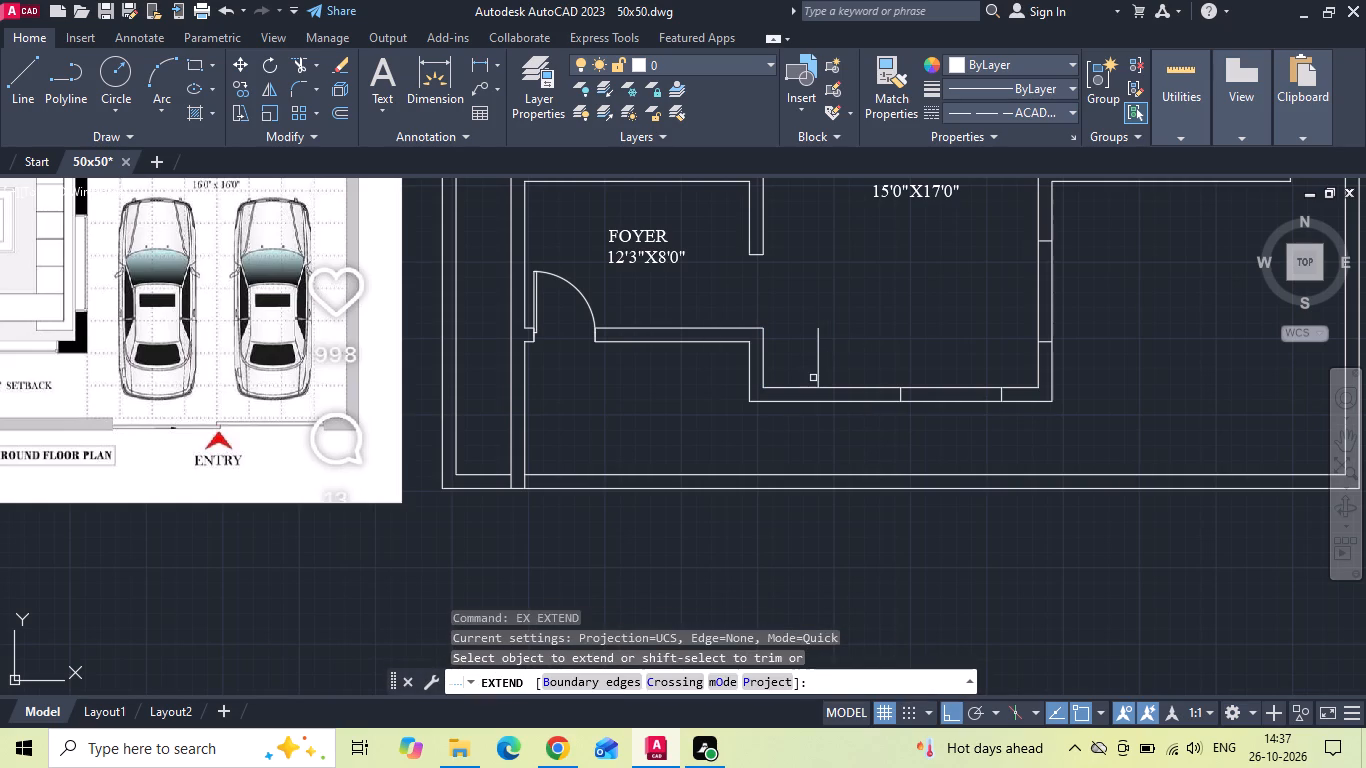
drag(813, 378, 843, 370)
click(843, 370)
key(Escape)
Trim the extended line inside the living room, leaving only the window jamb within the south wall.
text(TR)
key(space)
drag(843, 369, 769, 367)
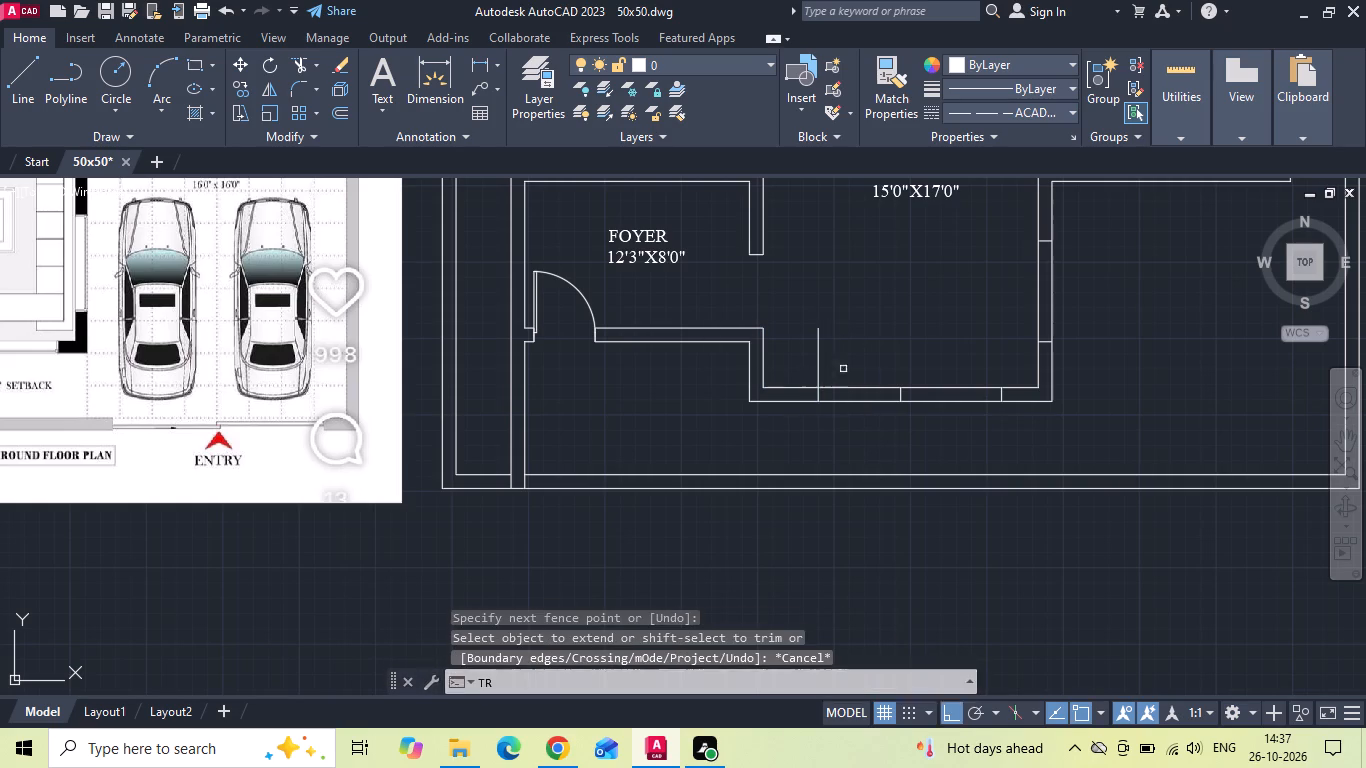
drag(769, 367, 746, 350)
key(ctrl+z)
drag(804, 357, 826, 361)
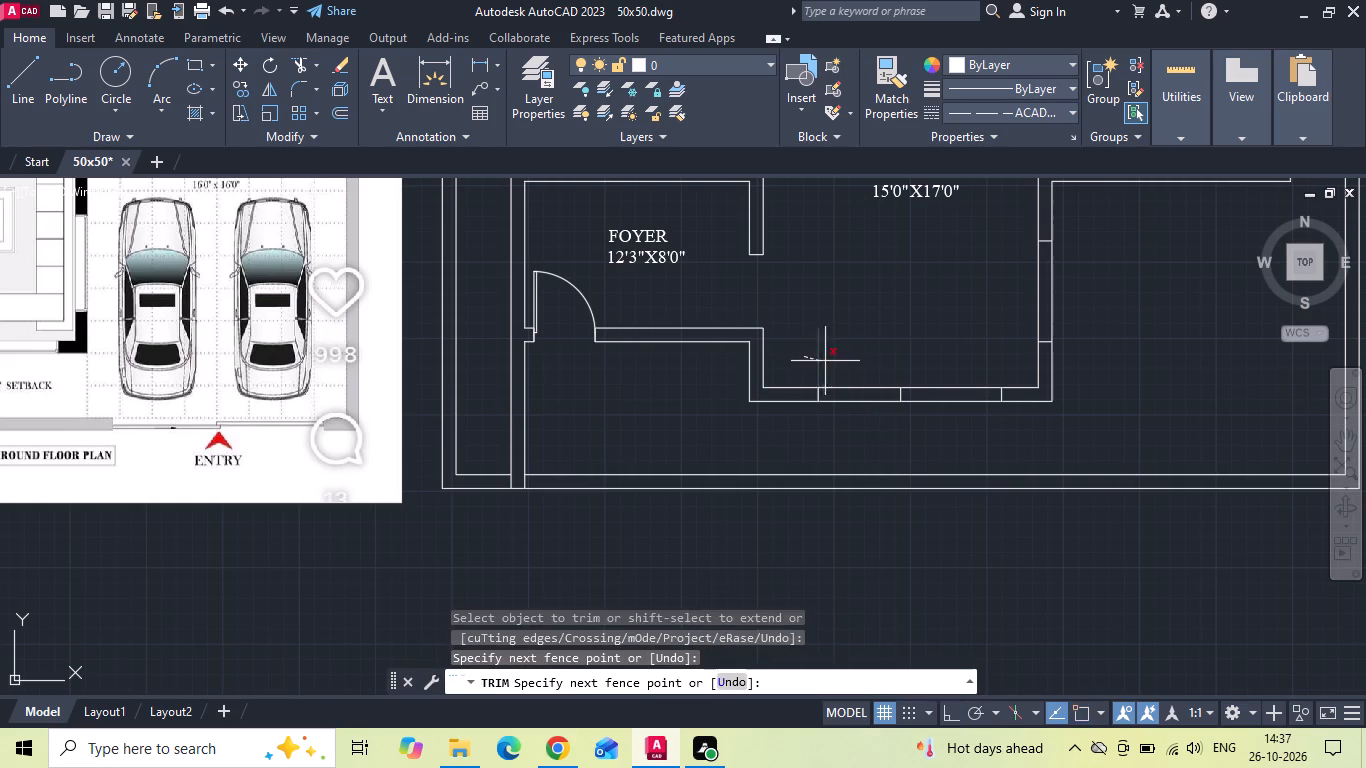
drag(826, 361, 827, 361)
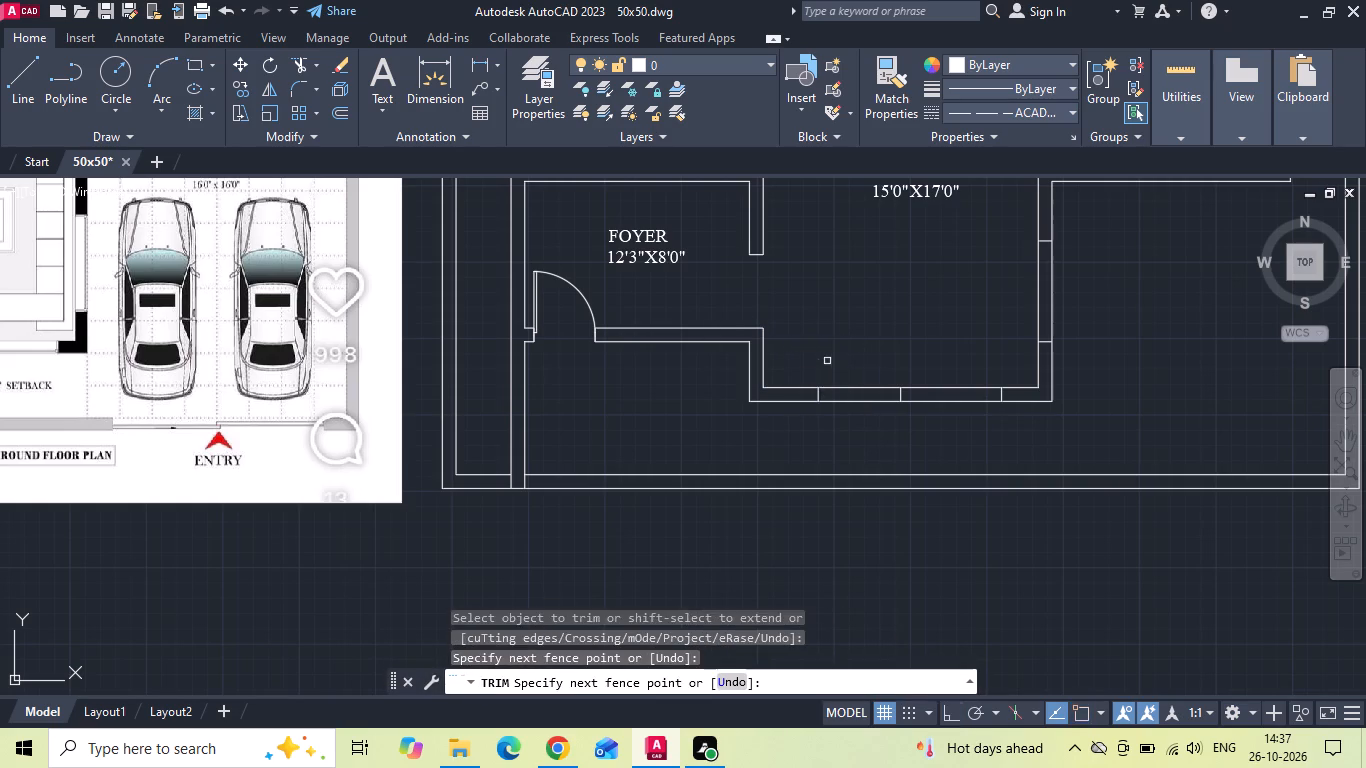
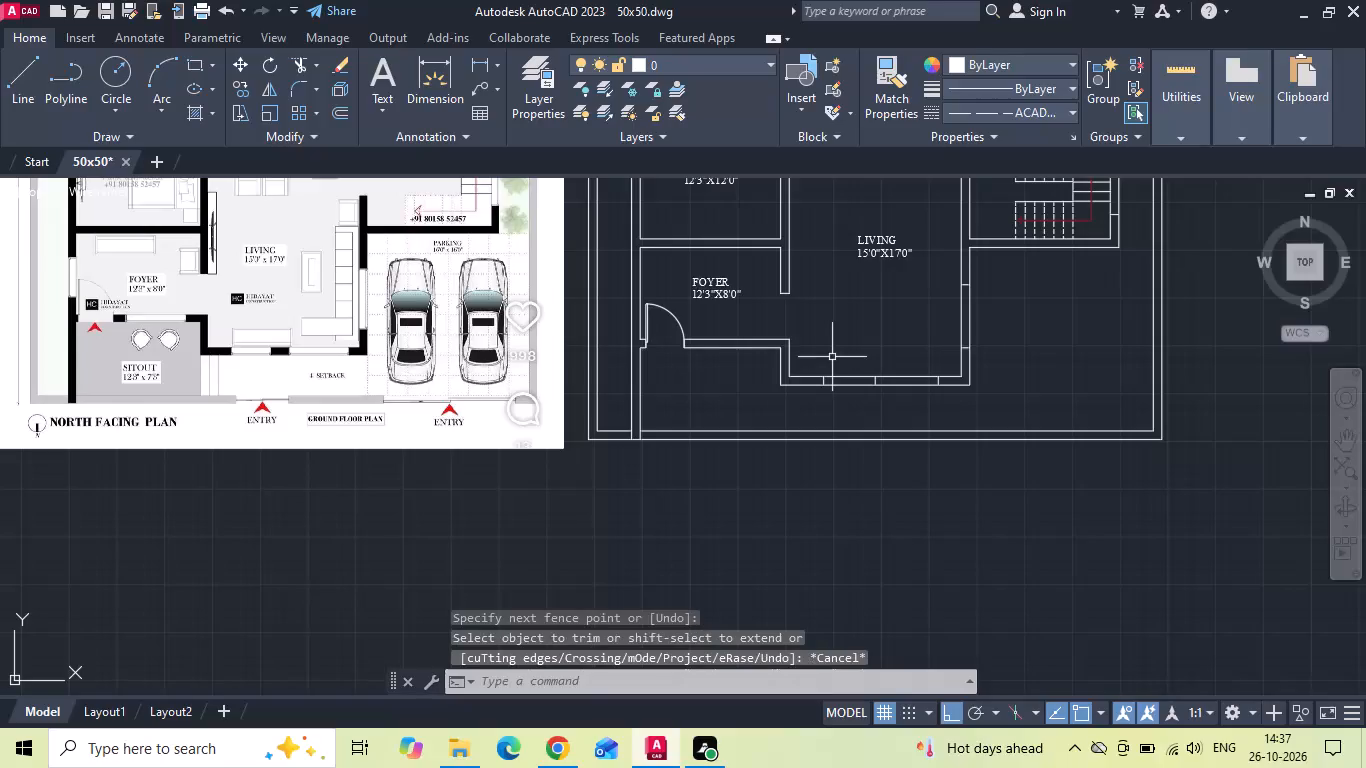
Copy the leftmost window line in the living room's lower wall 3' to the right.
scroll(832, 357, up, 3)
click(803, 433)
click(756, 440)
right_click(756, 440)
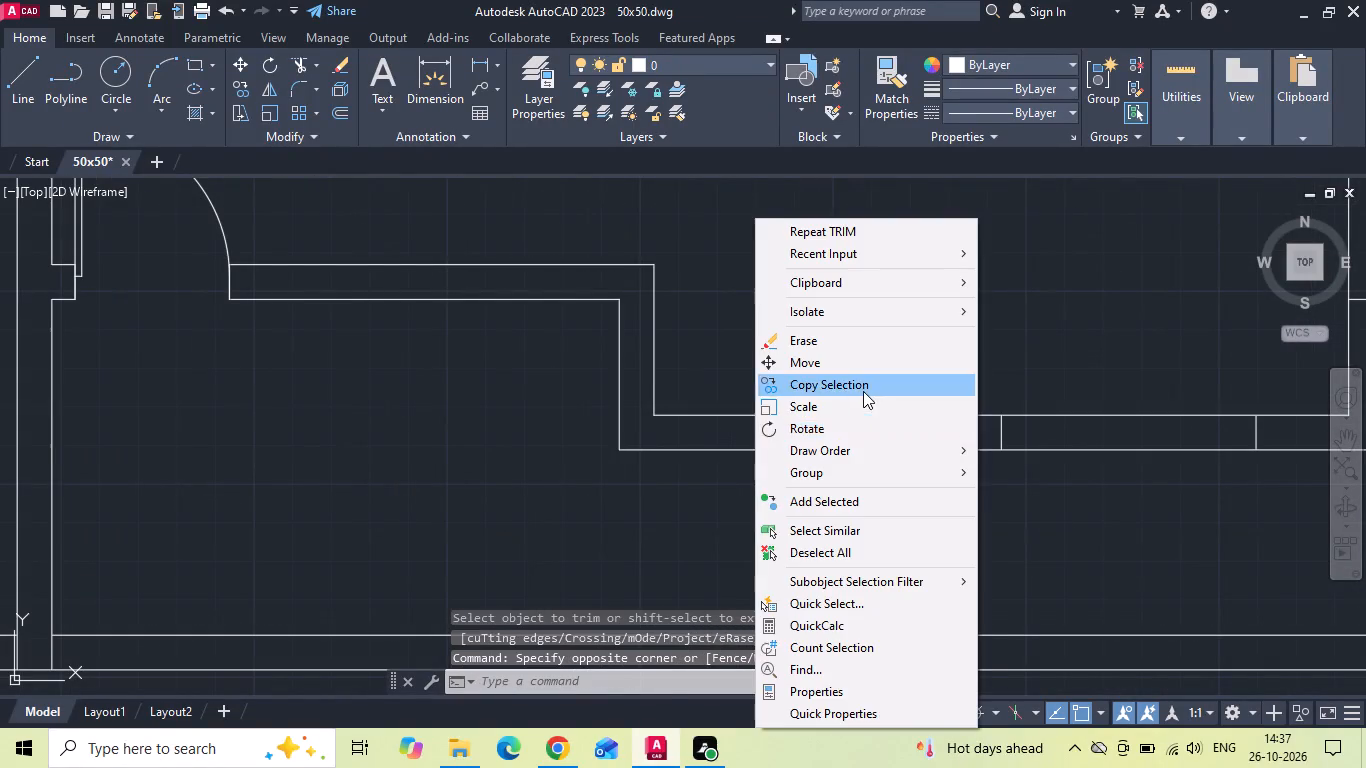
click(863, 391)
drag(855, 350, 919, 343)
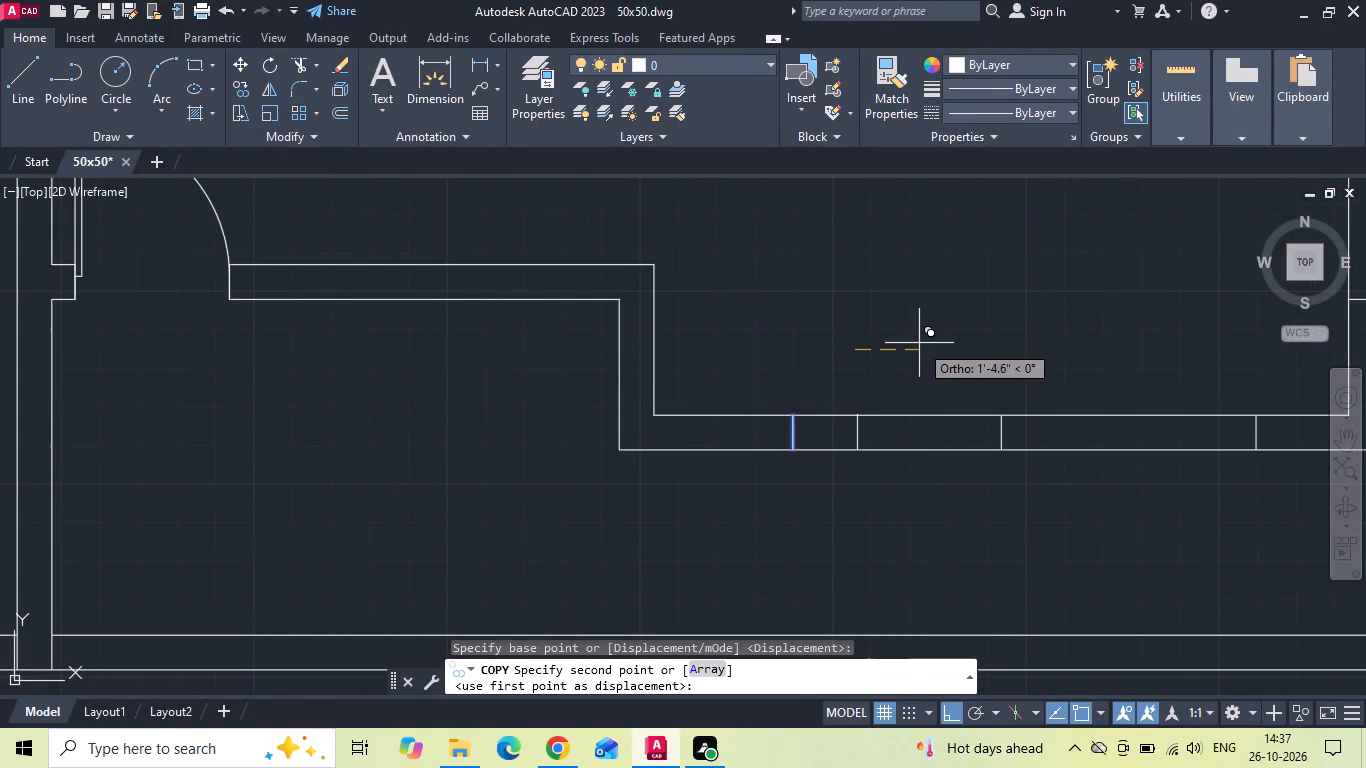
text(3')
key(Return)
scroll(920, 343, down, 2)
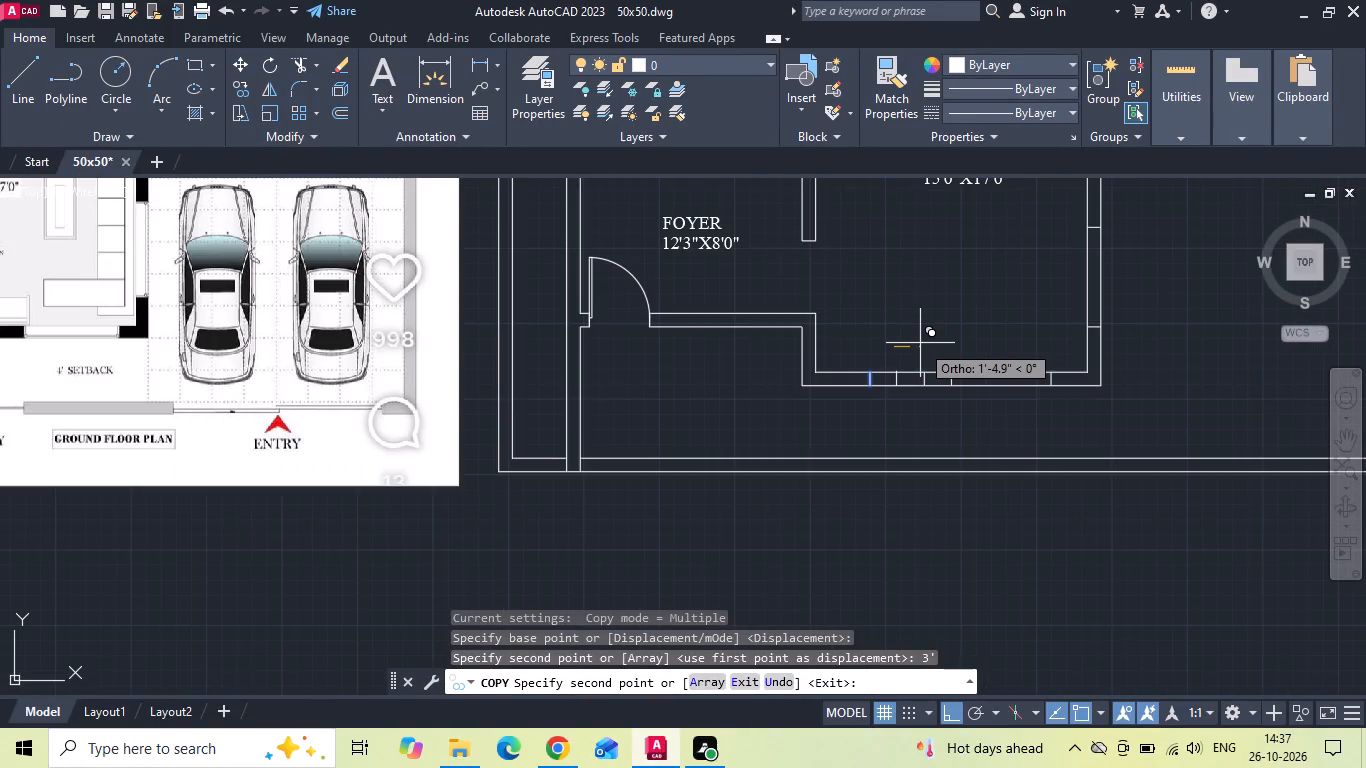
key(Escape)
Move both end lines of the wider window in the living room's lower wall 6" to the right.
middle_drag(920, 343, 997, 382)
middle_drag(895, 365, 984, 419)
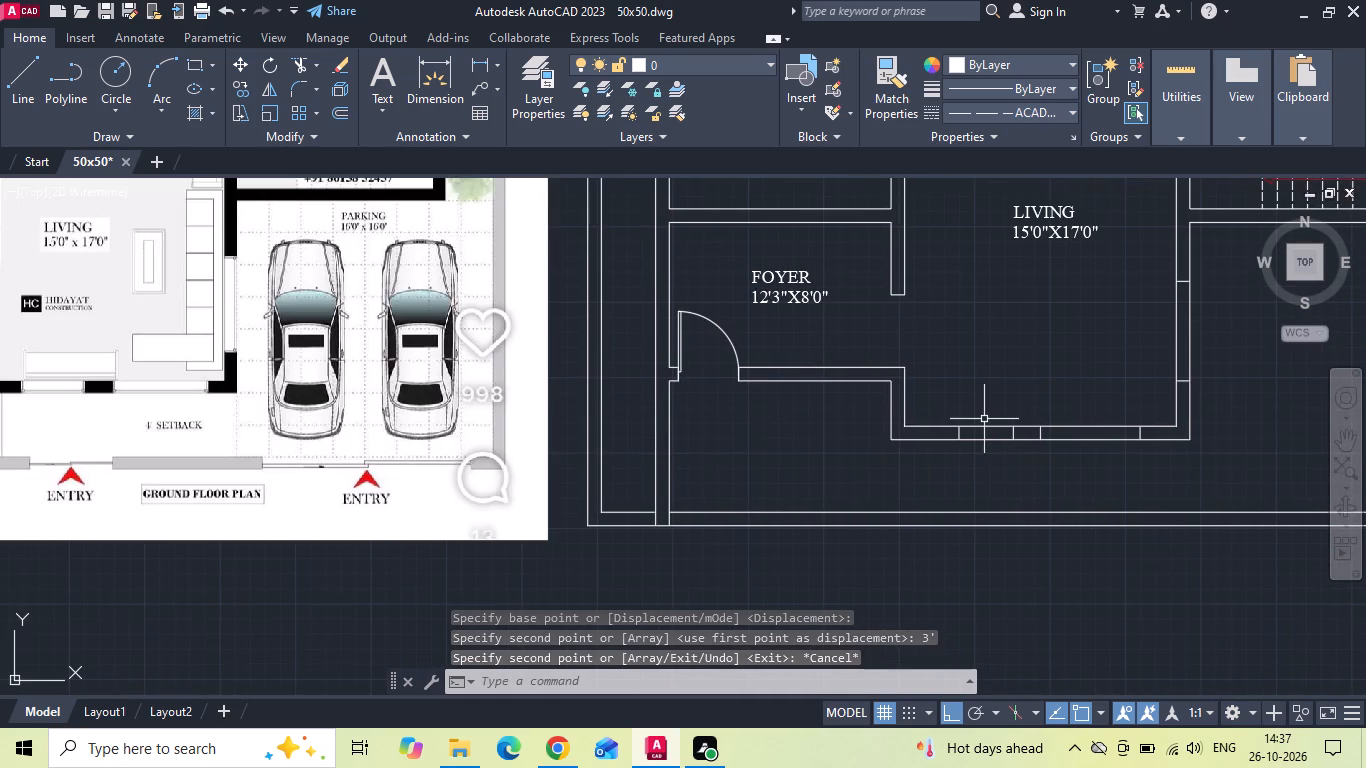
scroll(1126, 441, up, 1)
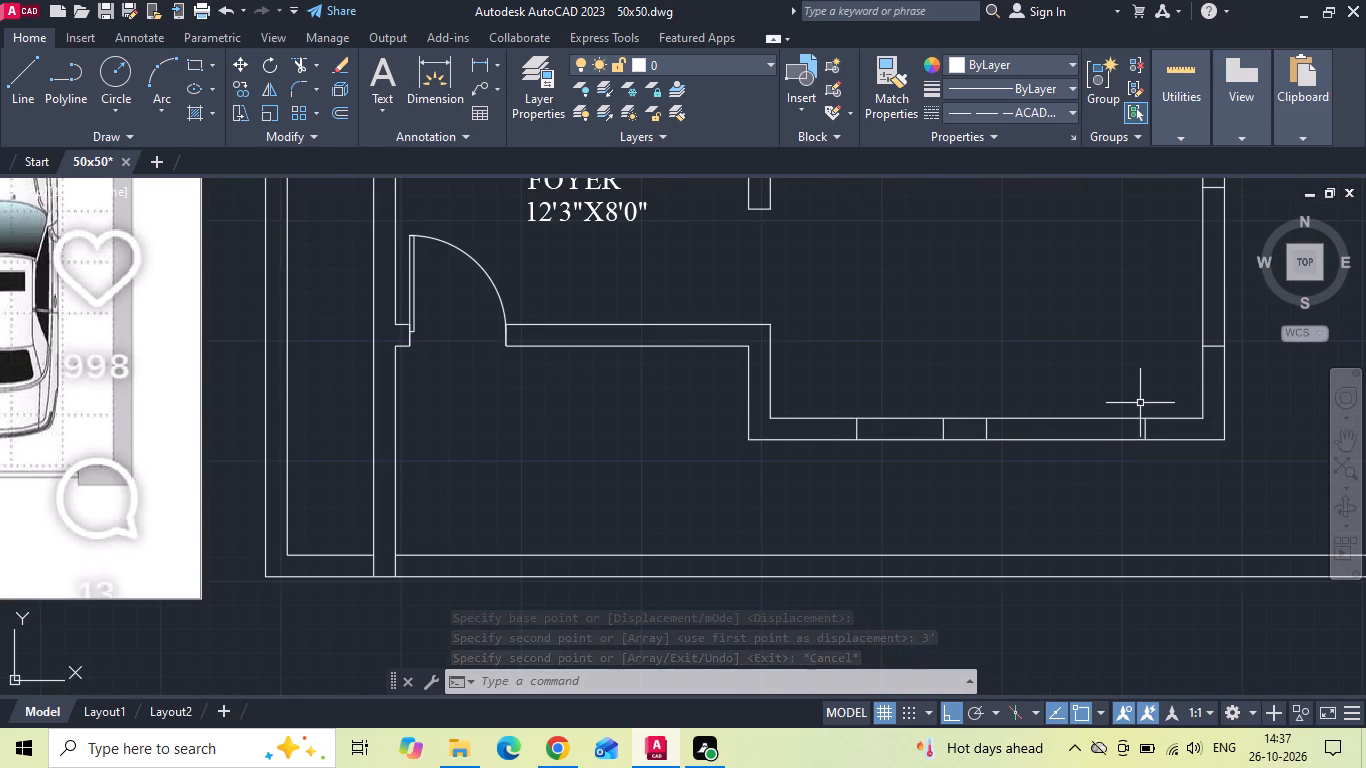
drag(1152, 404, 1151, 423)
click(976, 504)
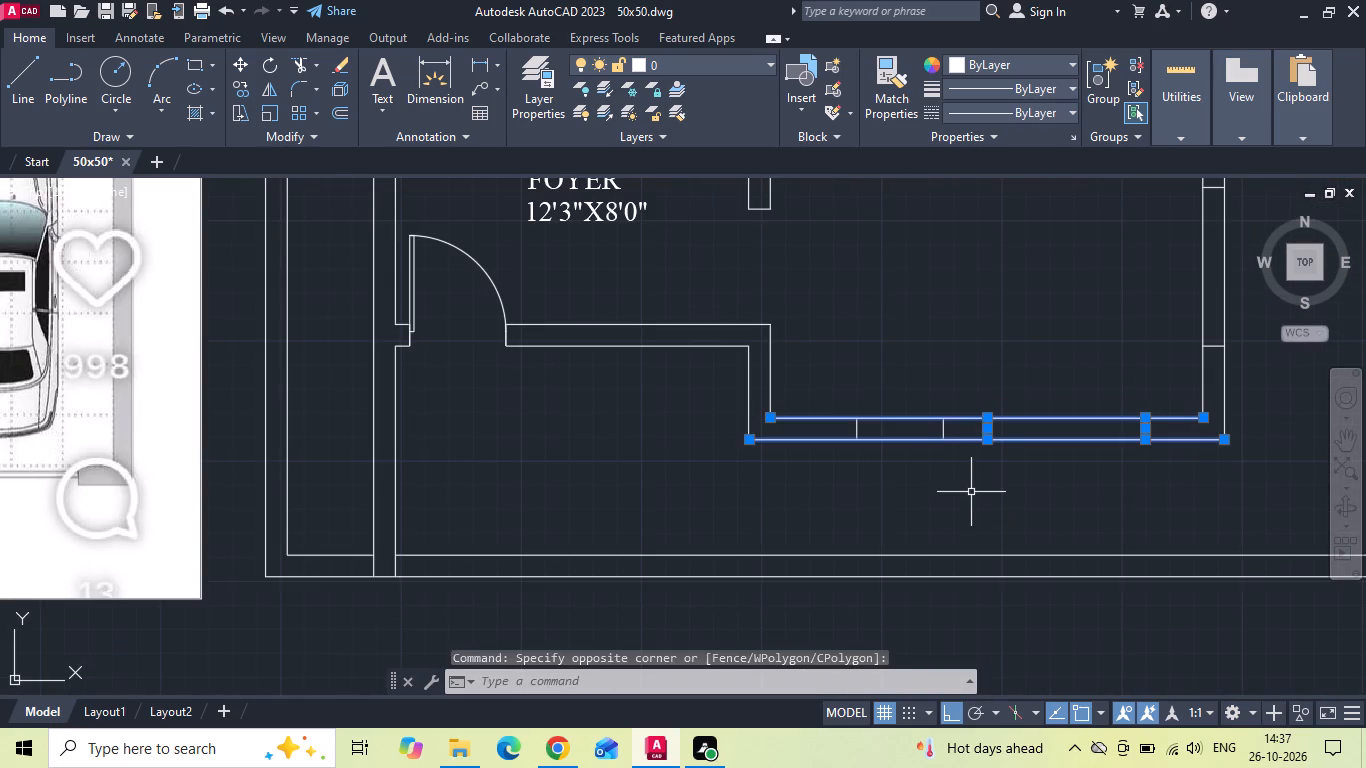
key(Escape)
drag(979, 407, 1010, 482)
drag(1183, 499, 1176, 488)
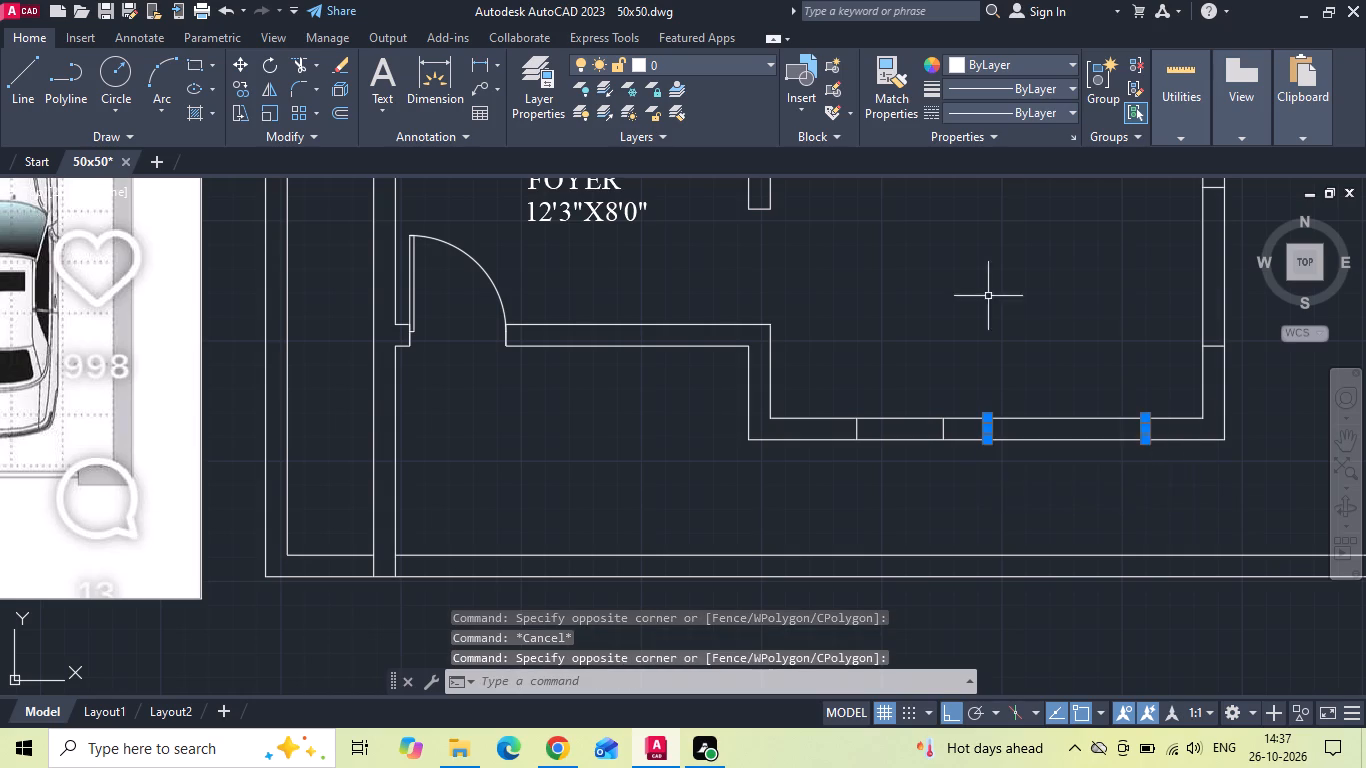
right_click(988, 296)
click(1025, 386)
click(951, 355)
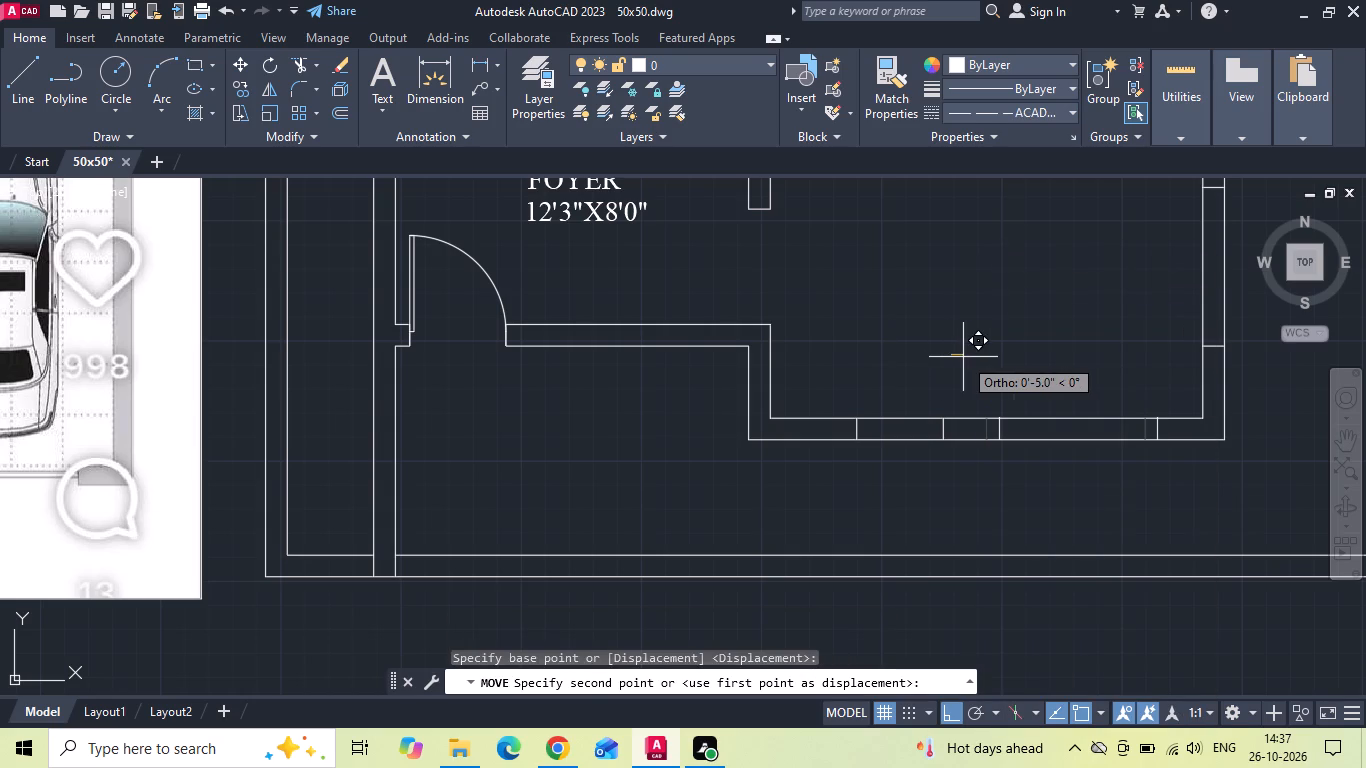
text(6)
key(space)
Move both end lines of the narrower window in the living room's lower wall 6" to the left.
drag(964, 387, 942, 410)
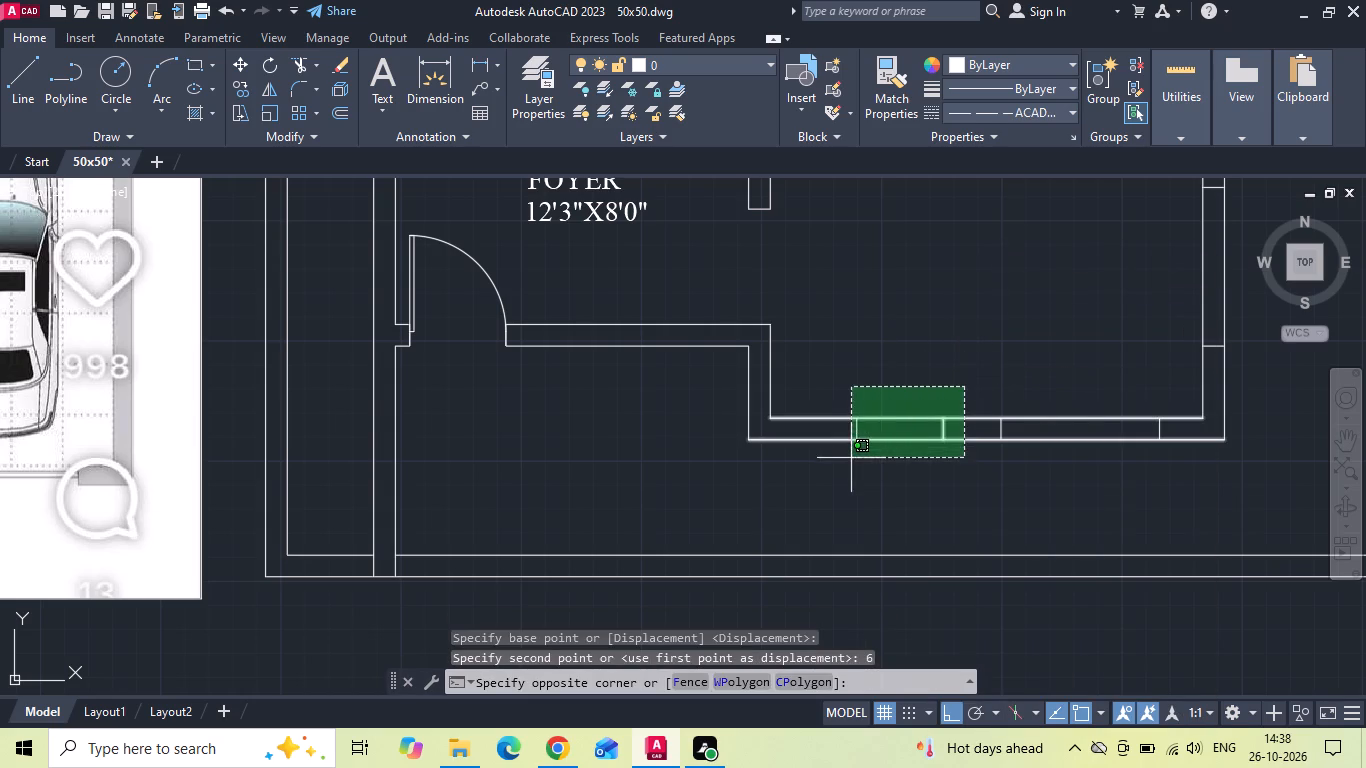
key(Escape)
drag(827, 375, 873, 448)
click(947, 494)
right_click(949, 338)
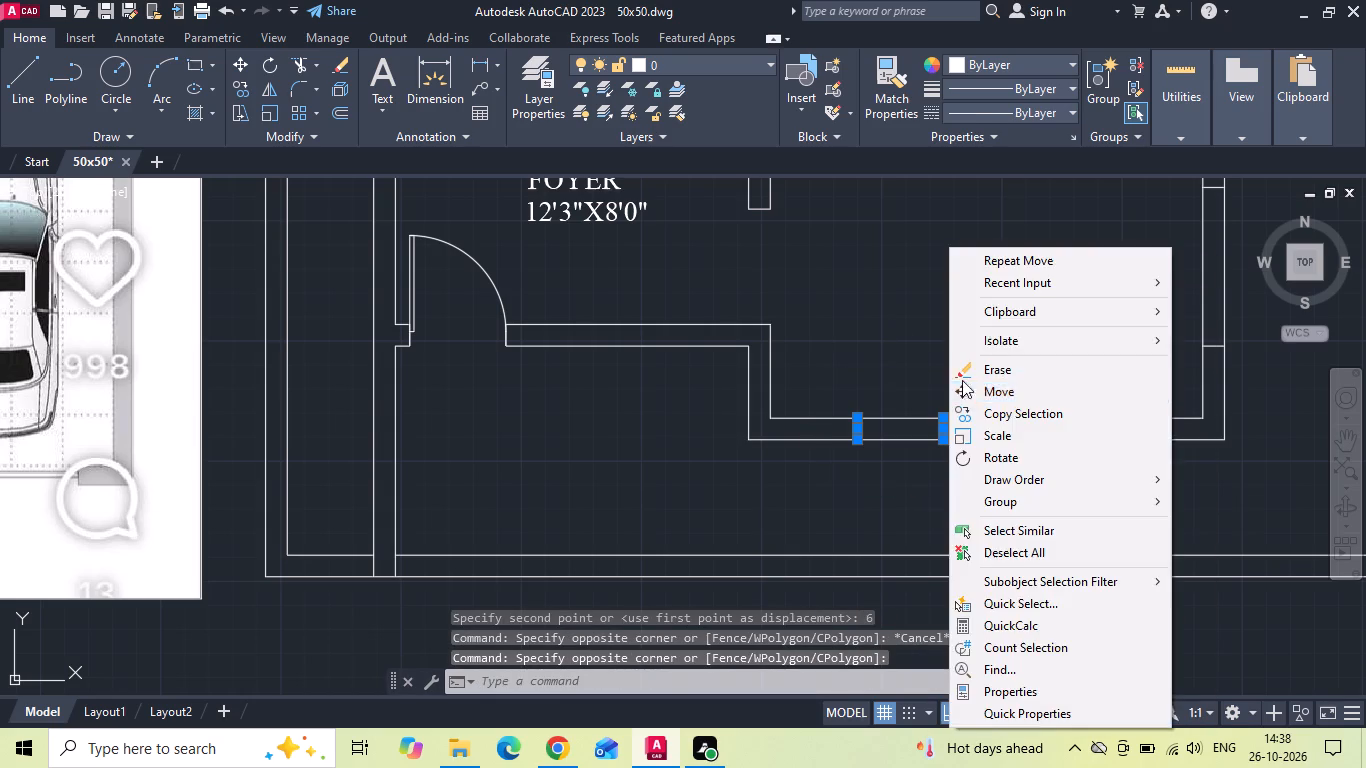
click(966, 387)
drag(1048, 343, 1031, 343)
text(6)
key(space)
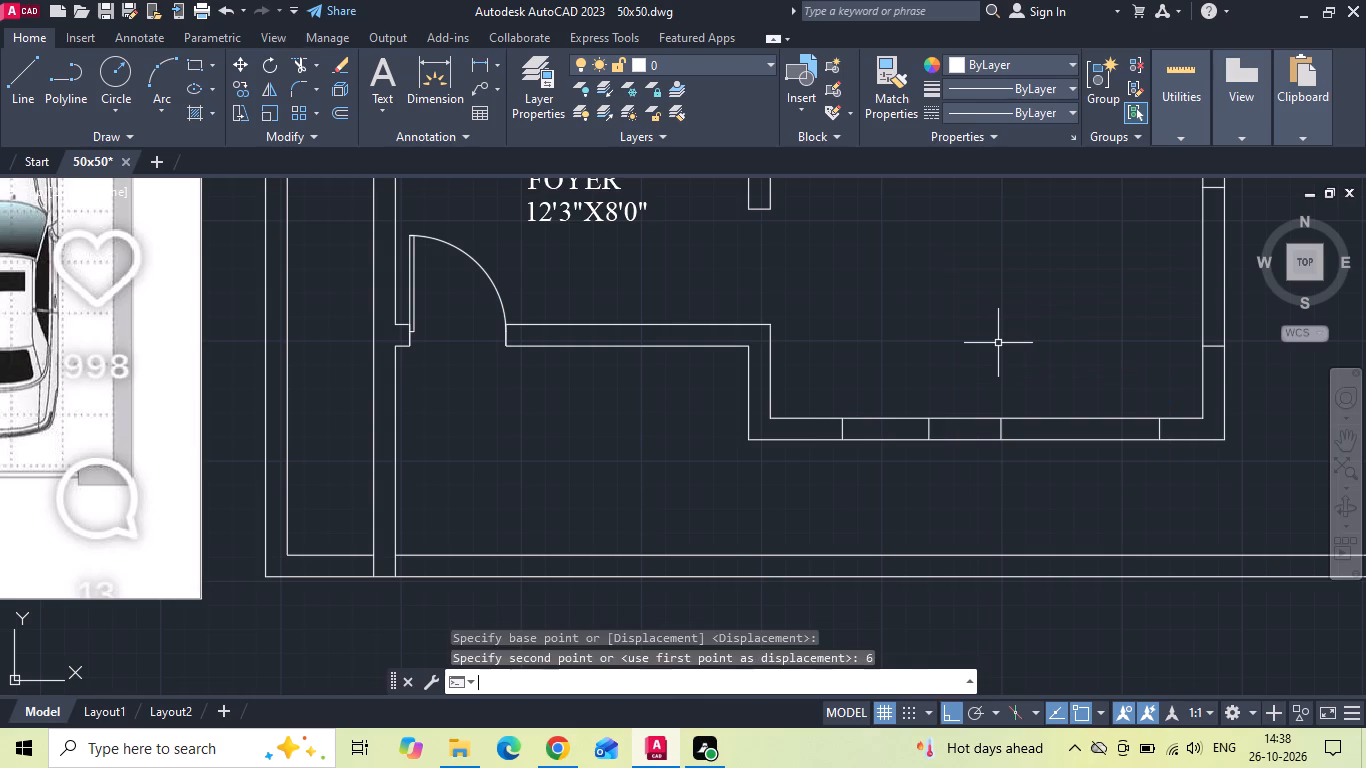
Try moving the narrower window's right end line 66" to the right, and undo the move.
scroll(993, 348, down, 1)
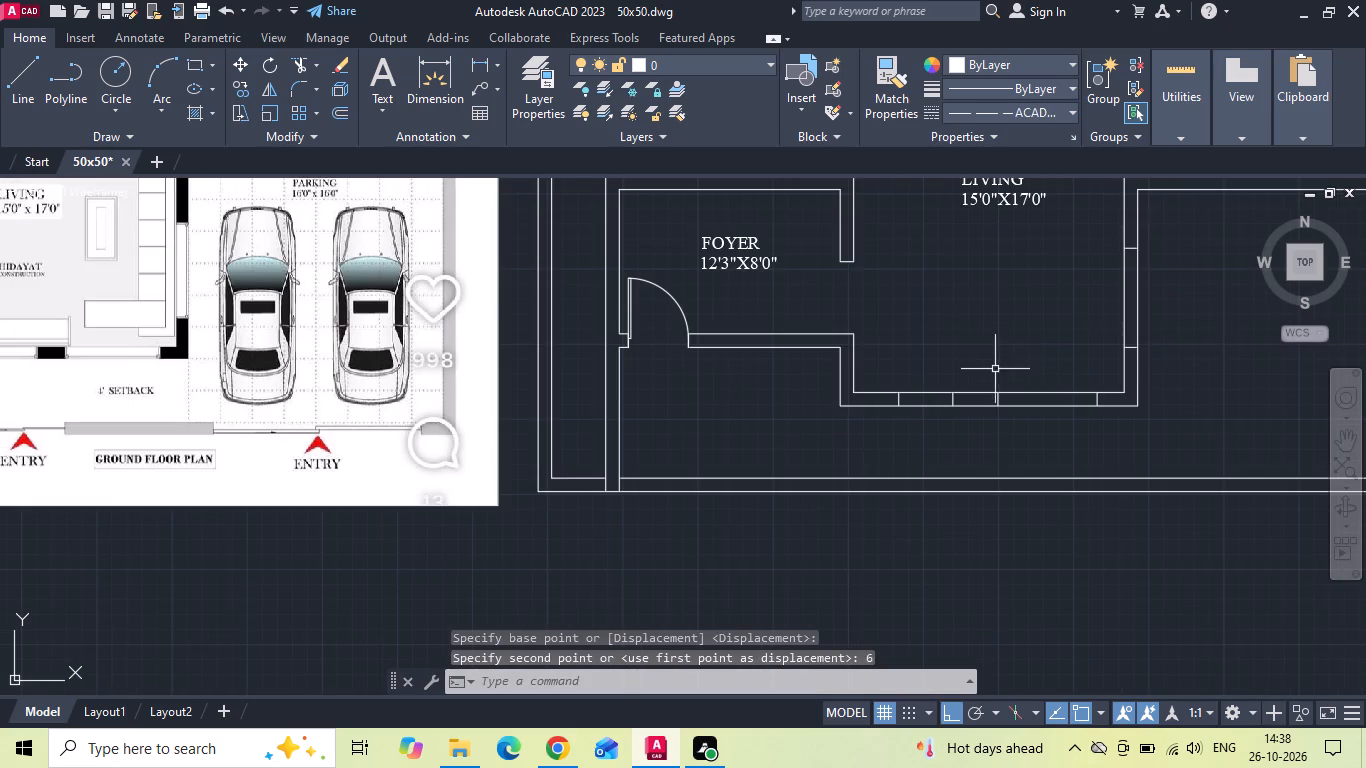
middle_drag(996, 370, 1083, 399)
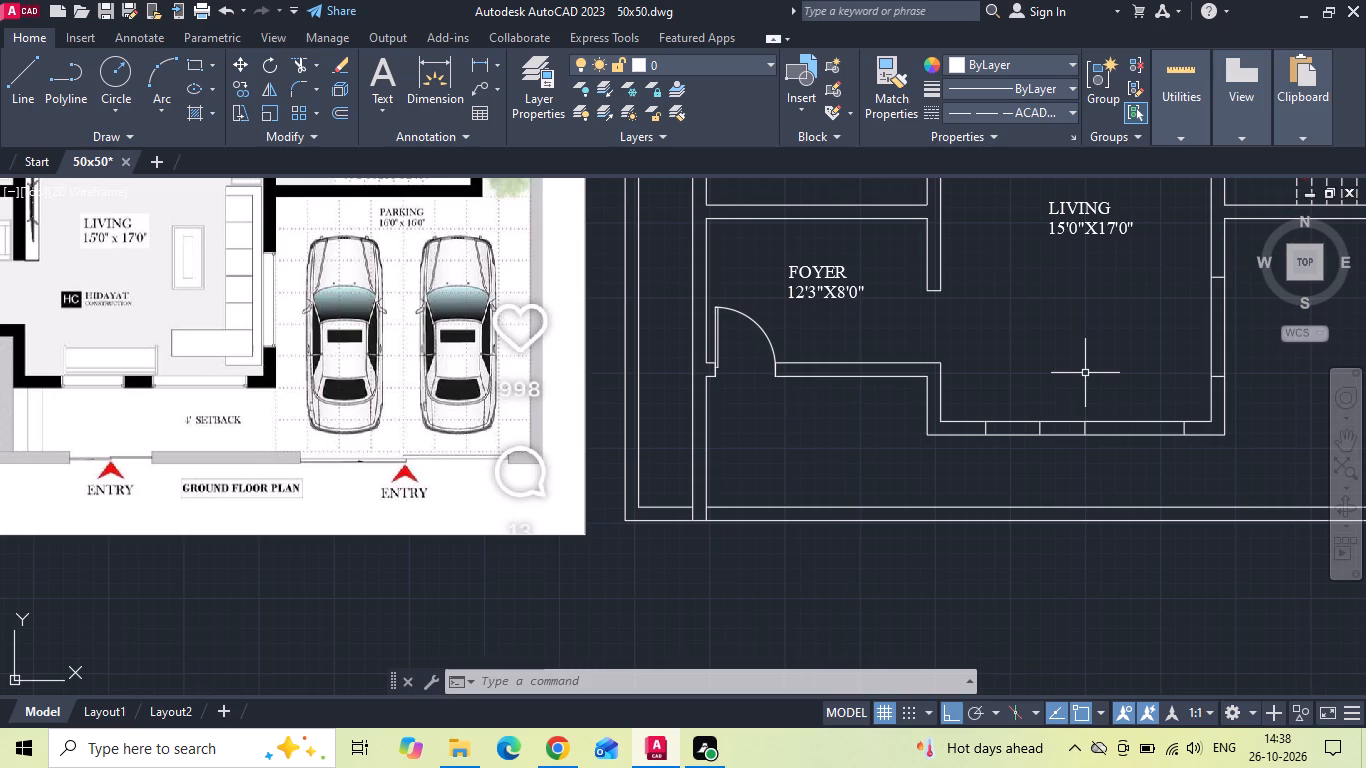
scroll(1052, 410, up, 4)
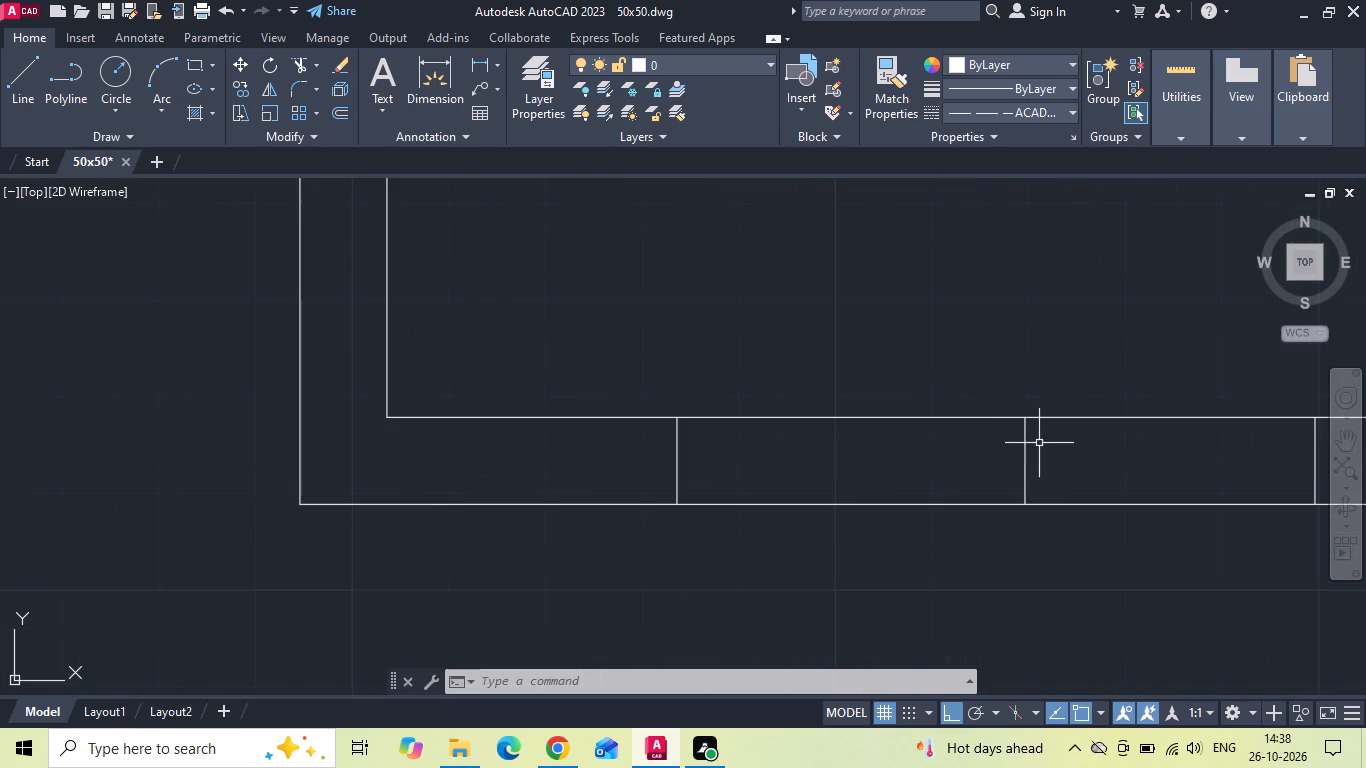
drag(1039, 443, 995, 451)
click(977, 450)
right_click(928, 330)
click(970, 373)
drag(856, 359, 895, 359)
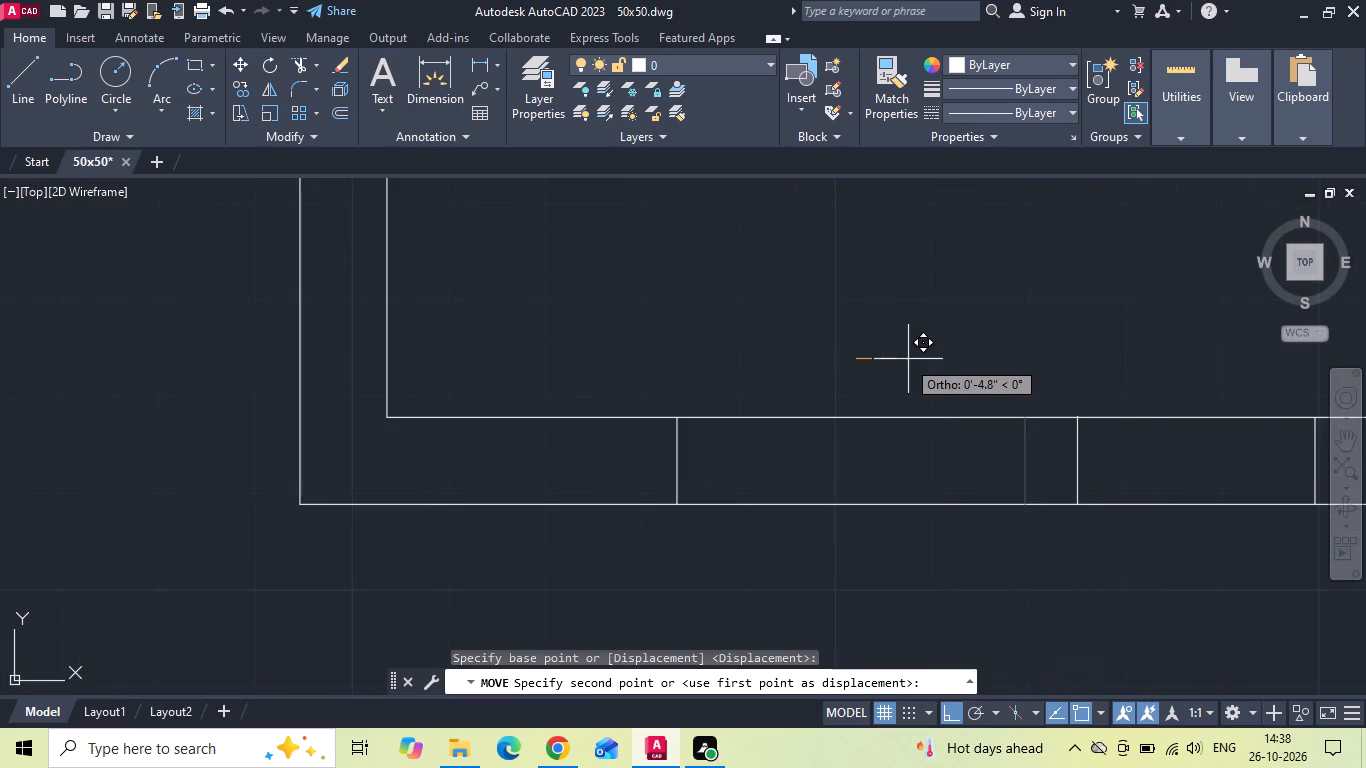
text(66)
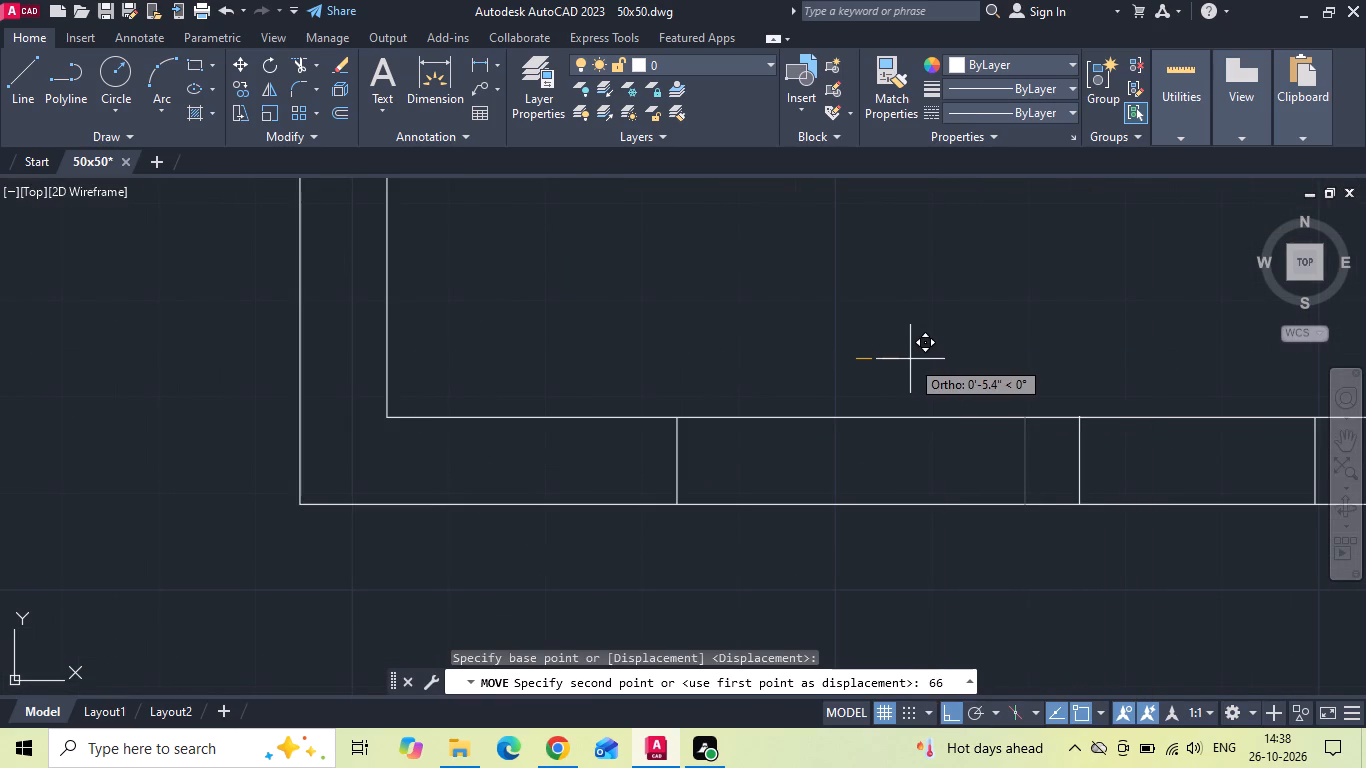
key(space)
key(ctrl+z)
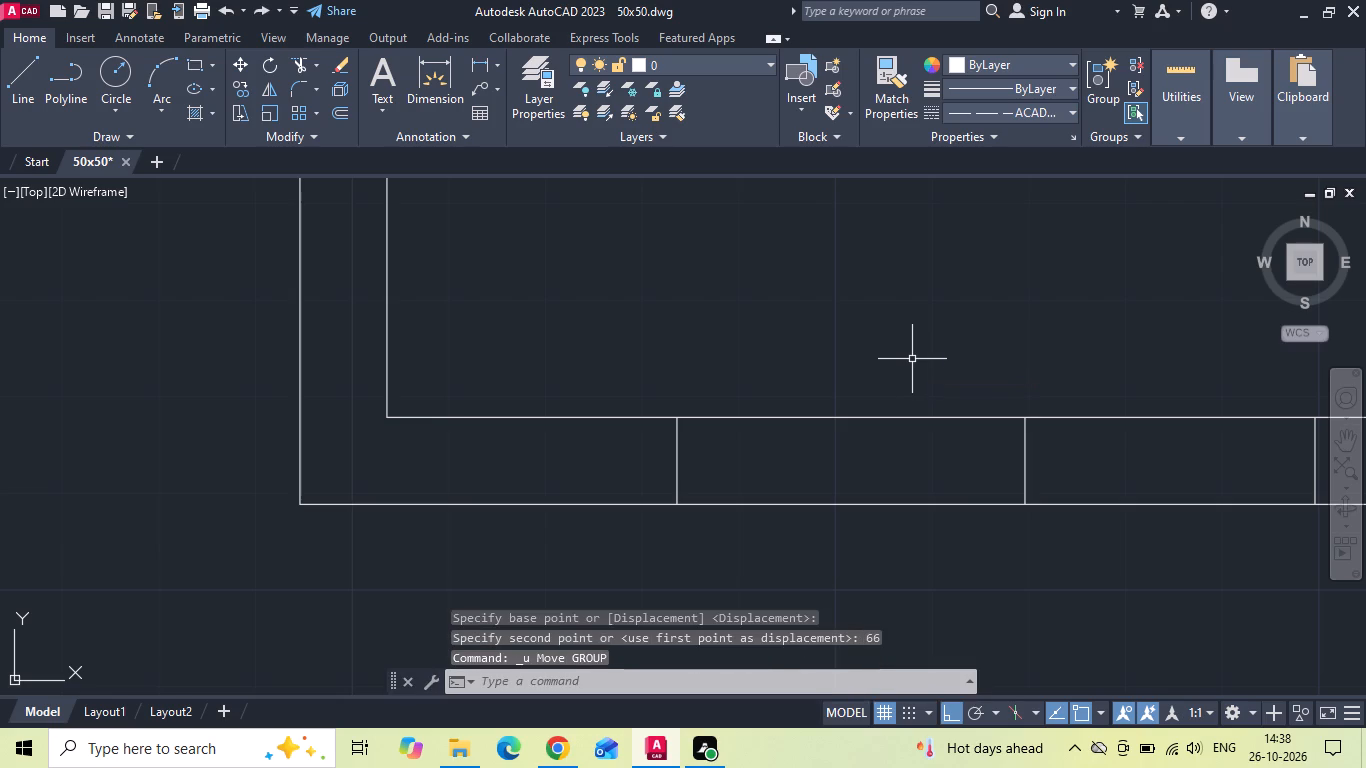
Move the narrower living room window's right end line 6" to the right.
drag(1046, 448, 965, 463)
click(955, 463)
right_click(953, 463)
click(985, 371)
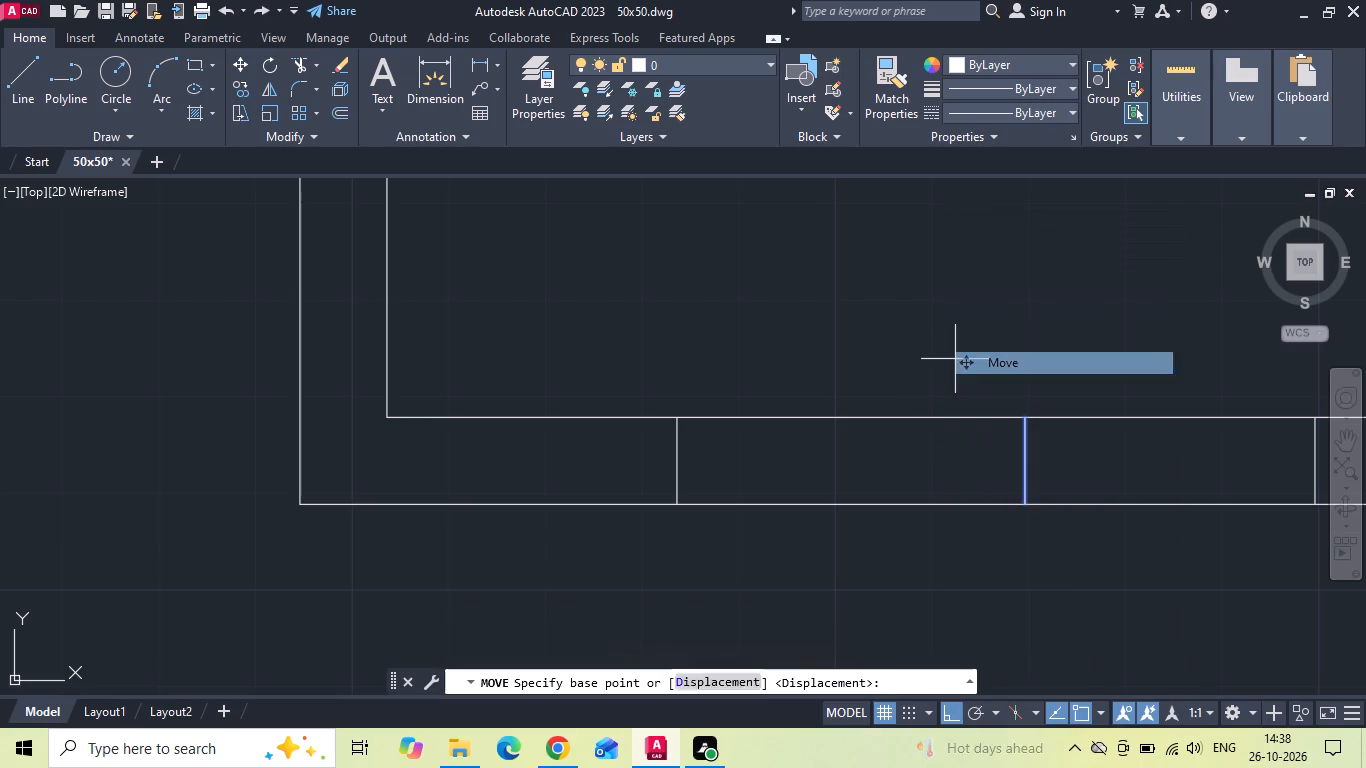
click(821, 326)
text(6)
key(space)
Offset the outer line of the short vertical wall beside the sitout 2' to the left.
scroll(844, 377, down, 3)
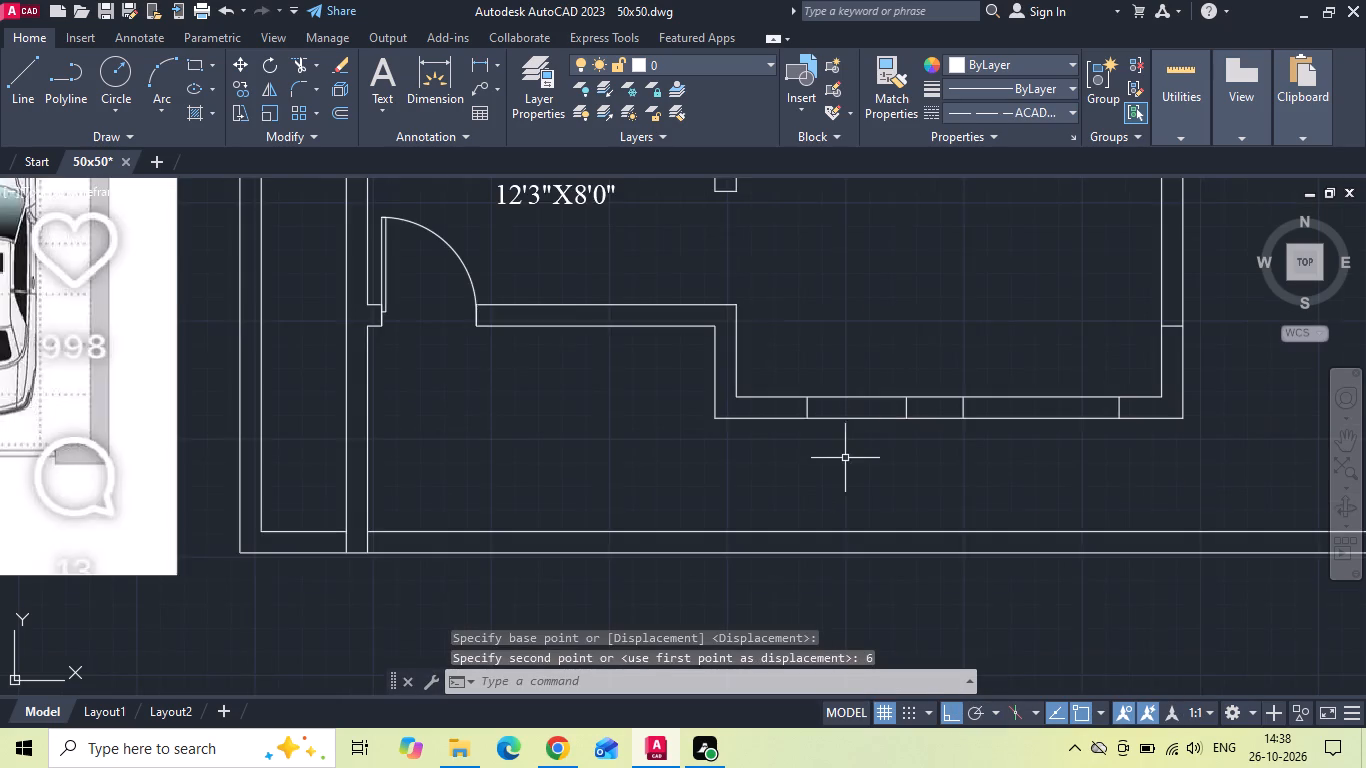
scroll(844, 465, down, 1)
middle_drag(843, 377, 964, 424)
scroll(970, 423, down, 2)
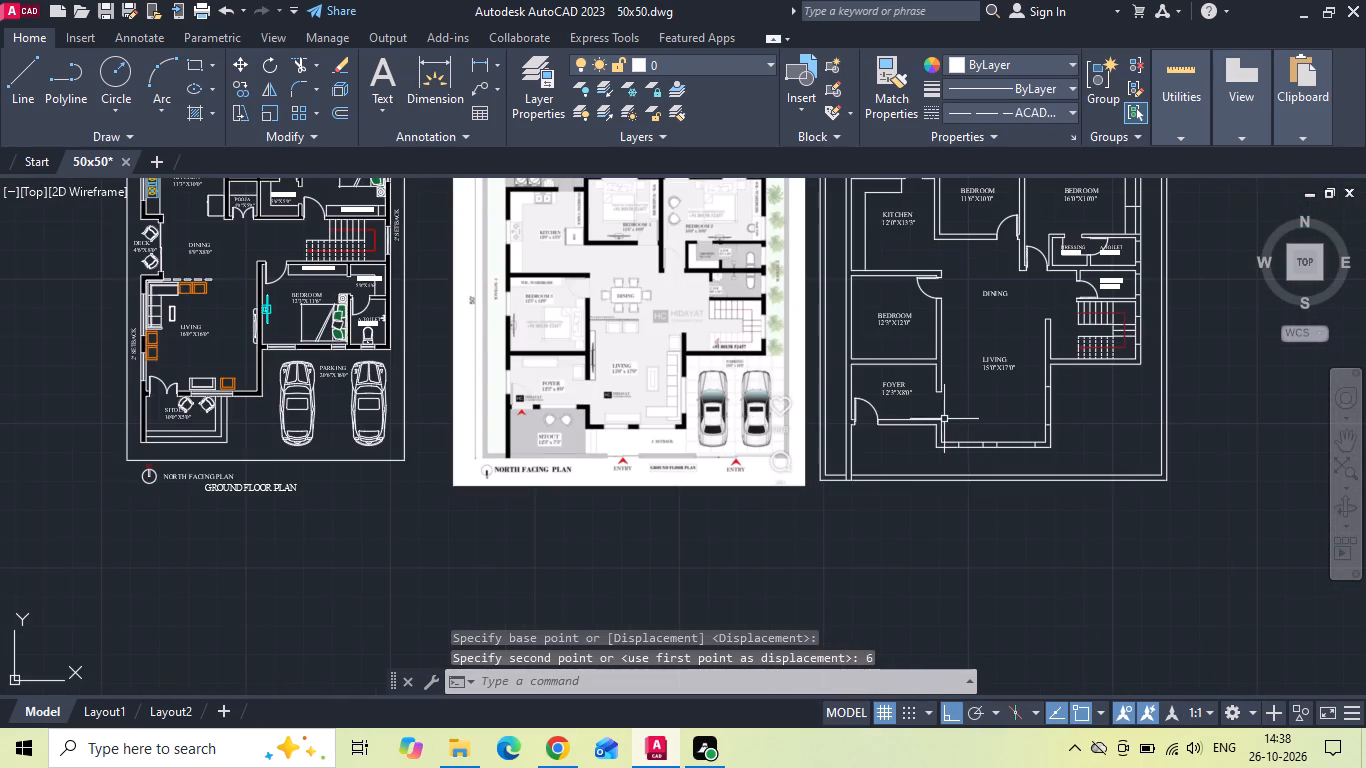
scroll(840, 417, up, 2)
middle_drag(840, 417, 912, 400)
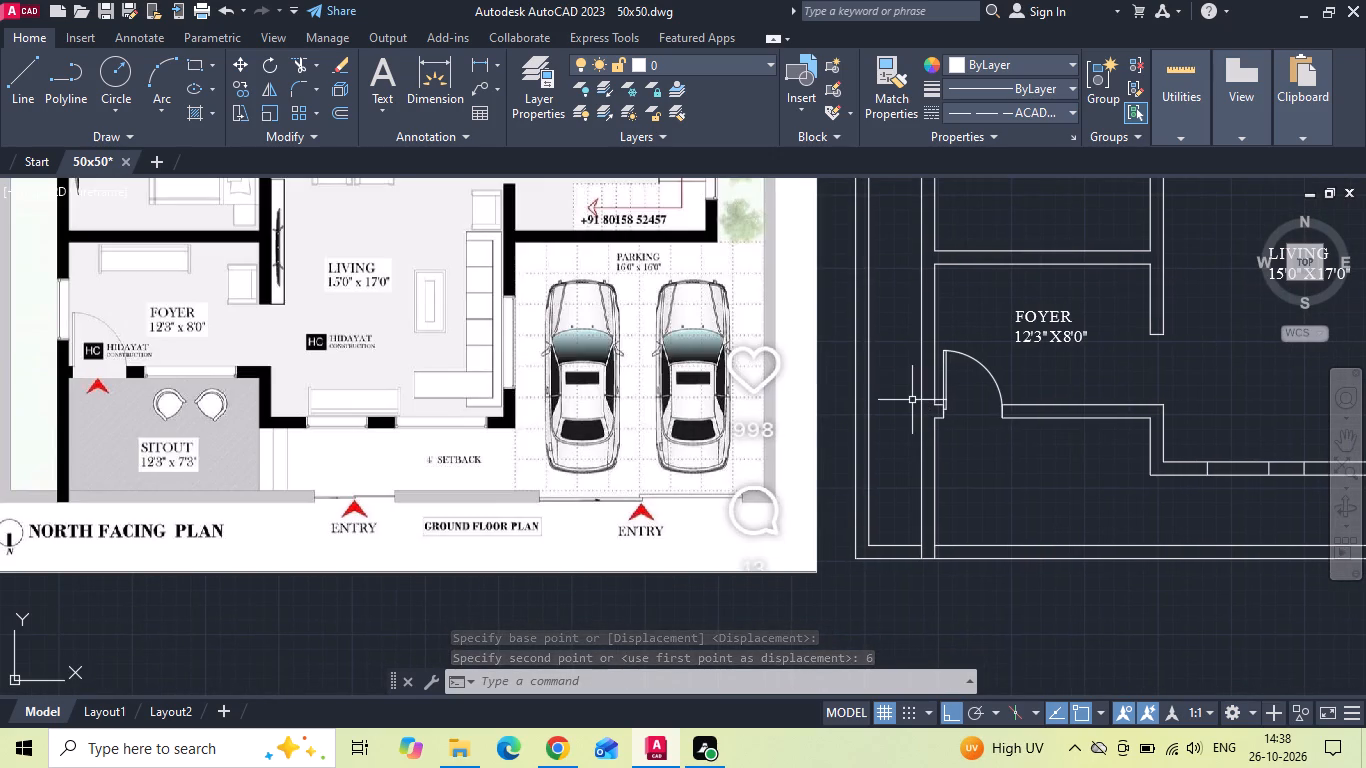
text(O 2)
key(apostrophe)
key(Return)
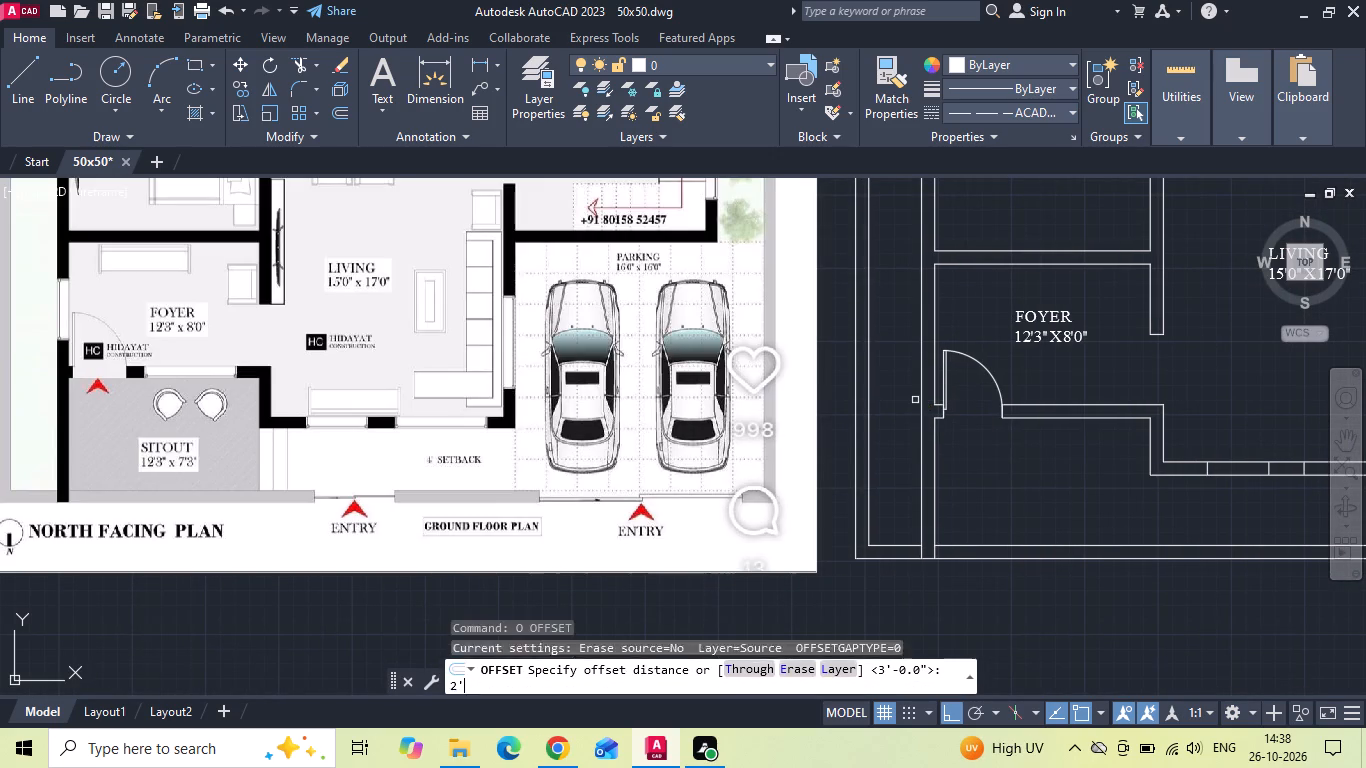
scroll(1130, 425, up, 1)
drag(1159, 451, 1082, 473)
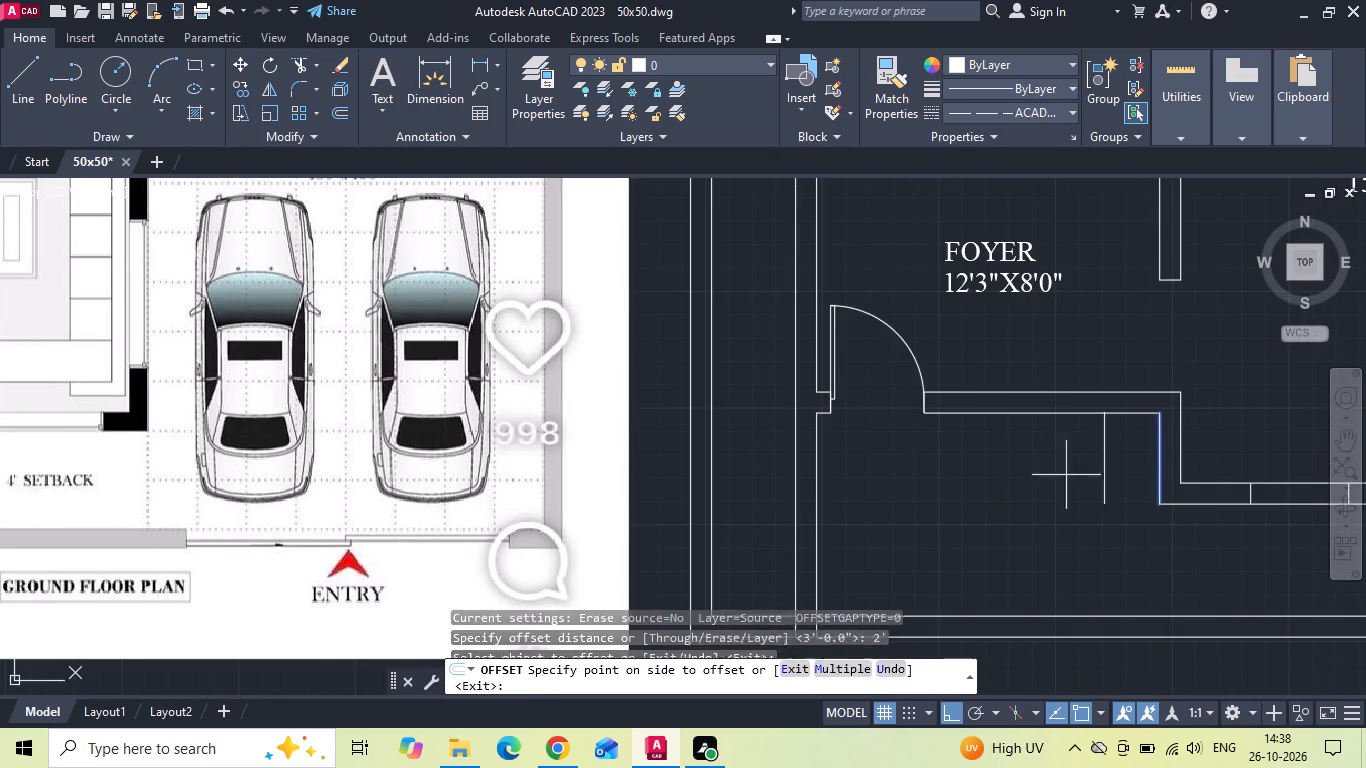
click(1031, 476)
key(Escape)
Offset the new vertical line 5'6" to the left to mark the foyer window's width.
key(o)
key(space)
text(5'6)
key(space)
drag(1105, 441, 1104, 442)
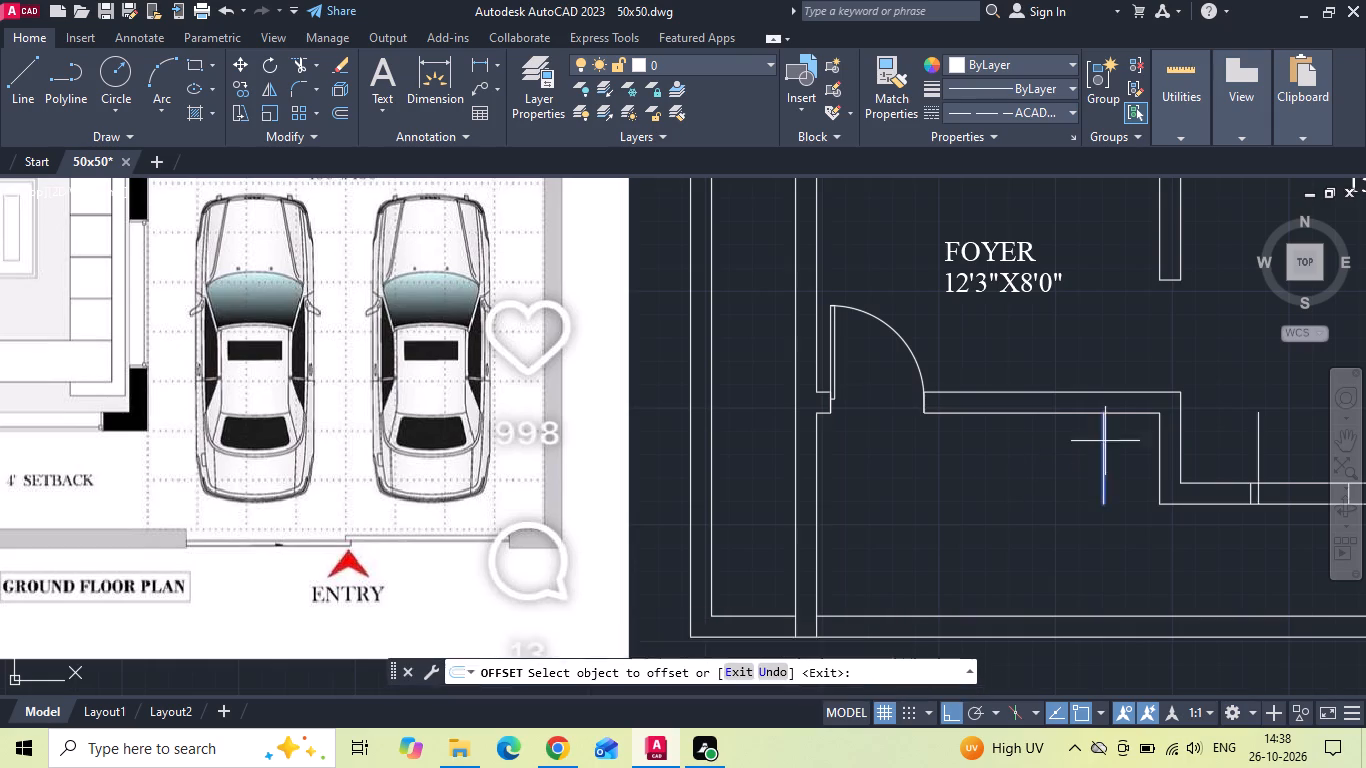
drag(1104, 442, 1094, 448)
click(1039, 462)
key(Escape)
Extend both vertical window lines down to the boundary wall and up across the foyer's lower wall.
text(EX)
key(space)
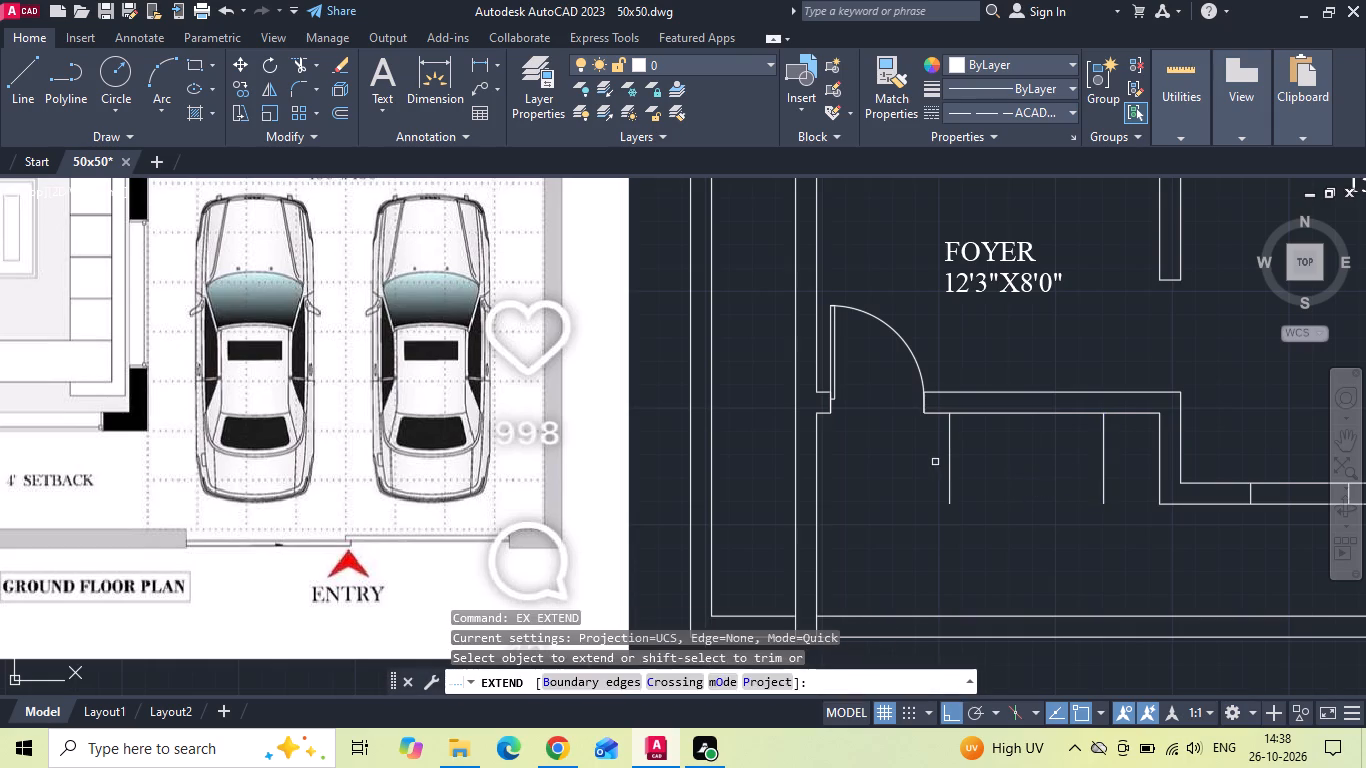
drag(935, 462, 1115, 444)
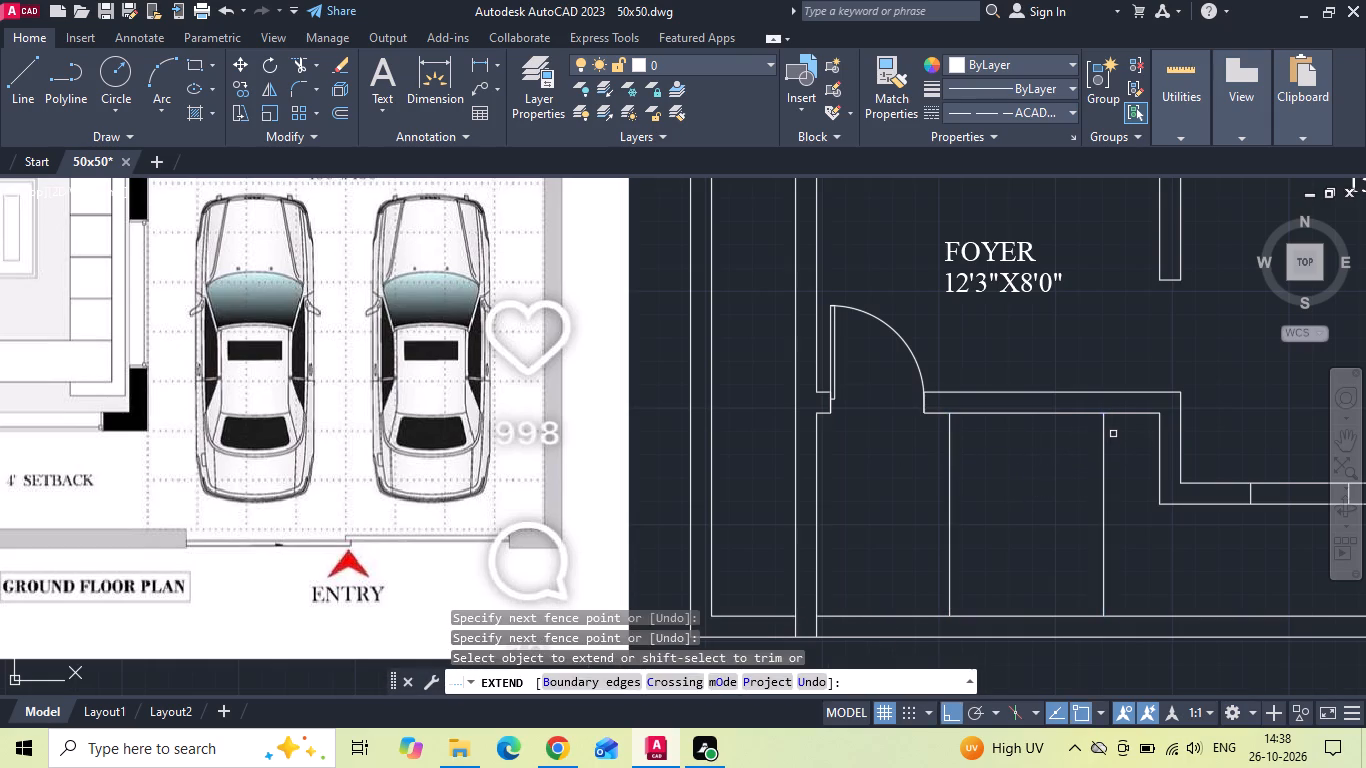
drag(1113, 432, 943, 437)
key(Escape)
Trim both vertical lines below the foyer's lower wall, keeping only the window ends inside the wall.
key(t)
key(r)
key(space)
drag(914, 453, 1022, 454)
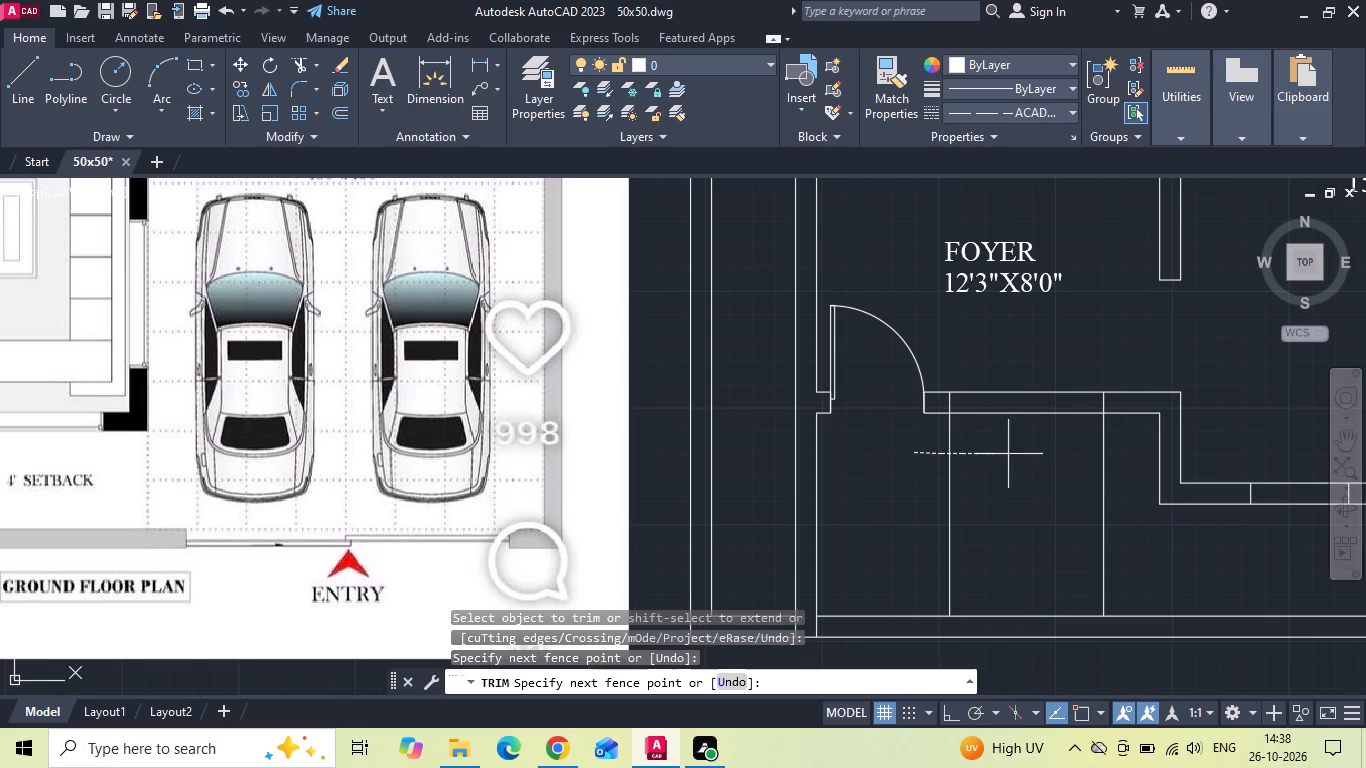
drag(1022, 454, 1119, 507)
scroll(1114, 507, down, 1)
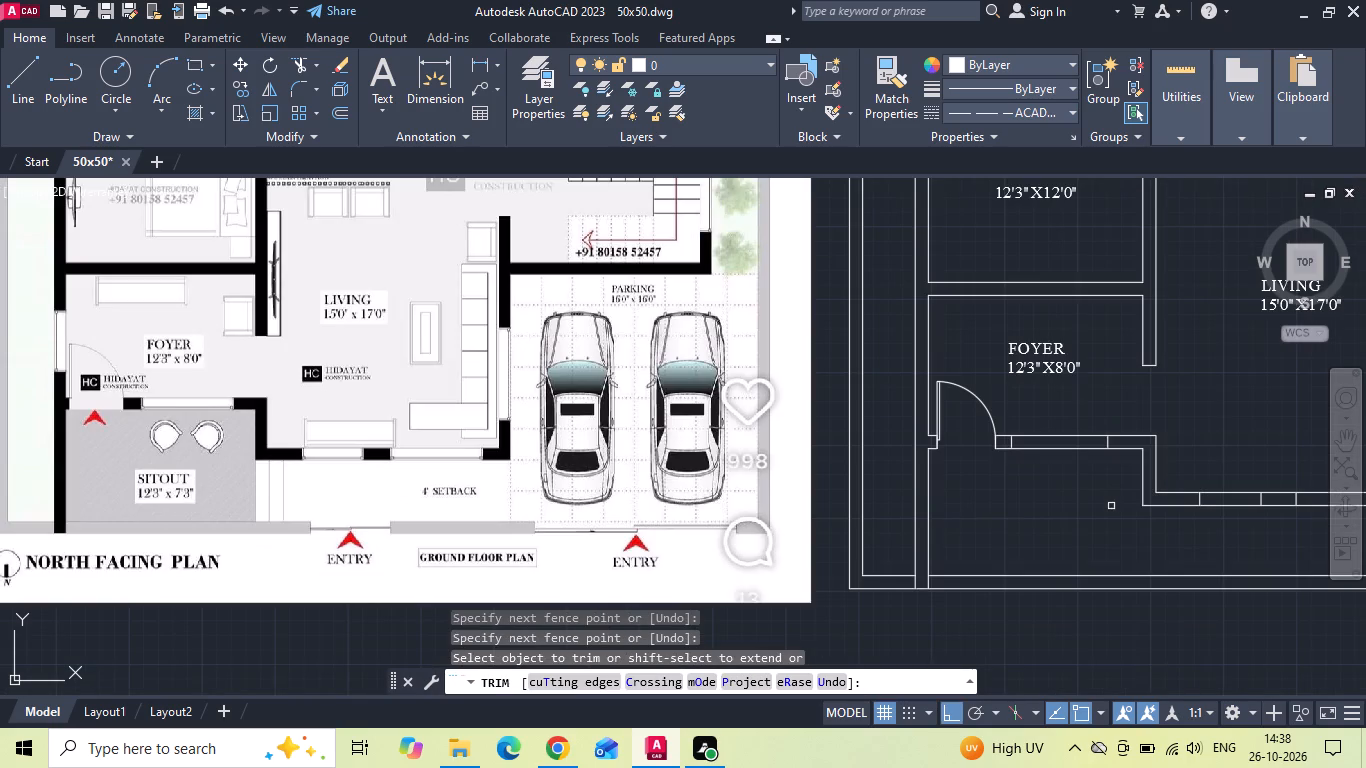
key(Escape)
Draw a horizontal line from the midpoint of the foyer's left wall outward past its outer face.
middle_drag(1041, 504, 1035, 516)
key(l)
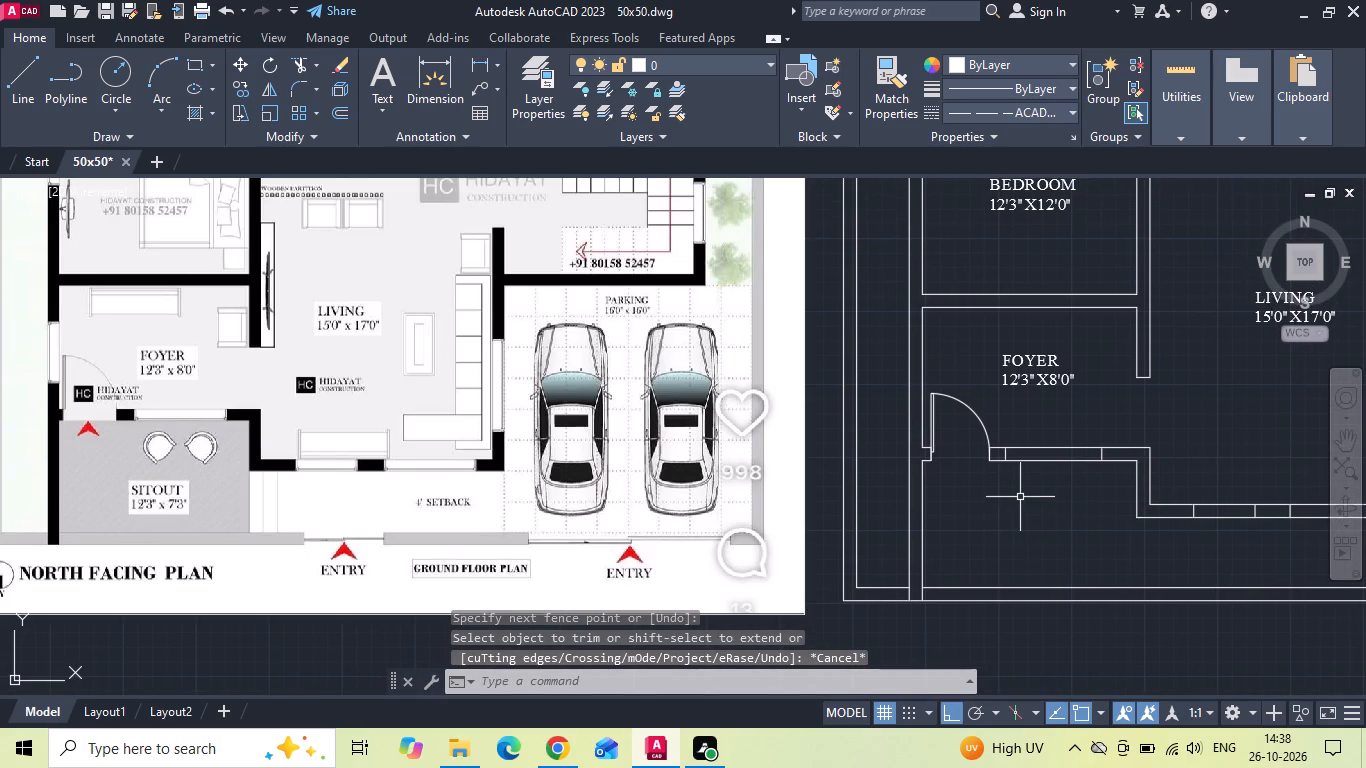
key(space)
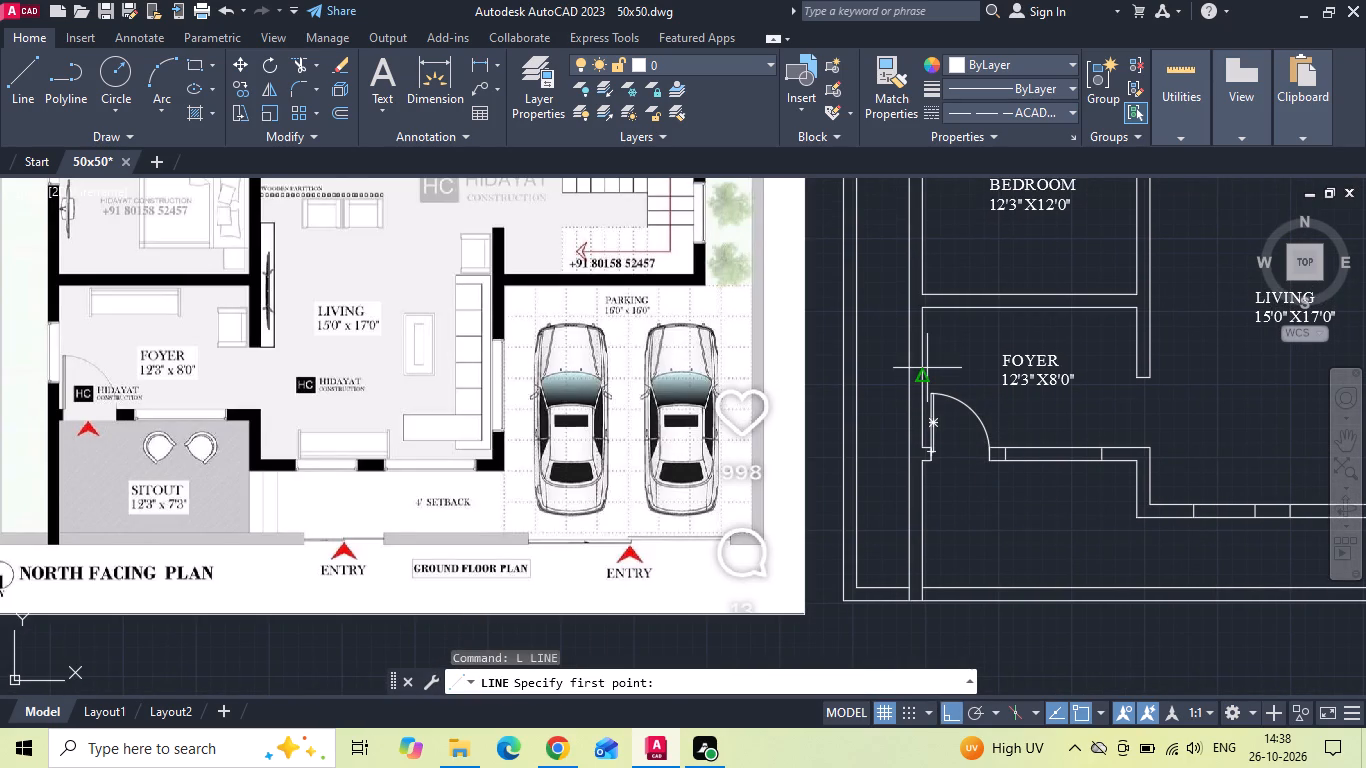
click(925, 376)
scroll(880, 403, up, 1)
click(867, 405)
key(Escape)
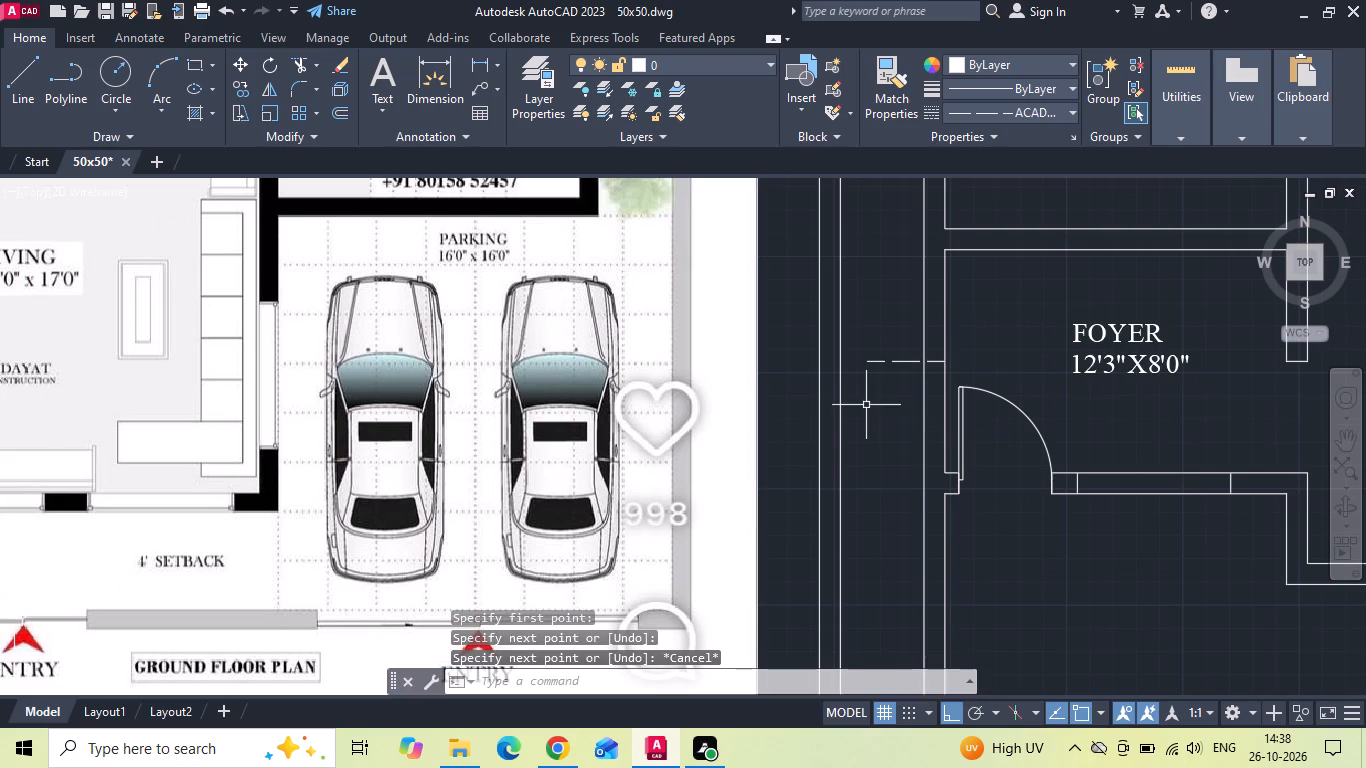
Offset the horizontal line 2' above and 2' below to mark the foyer's left-wall window.
text(O)
key(space)
text(2')
key(Return)
click(892, 365)
click(898, 338)
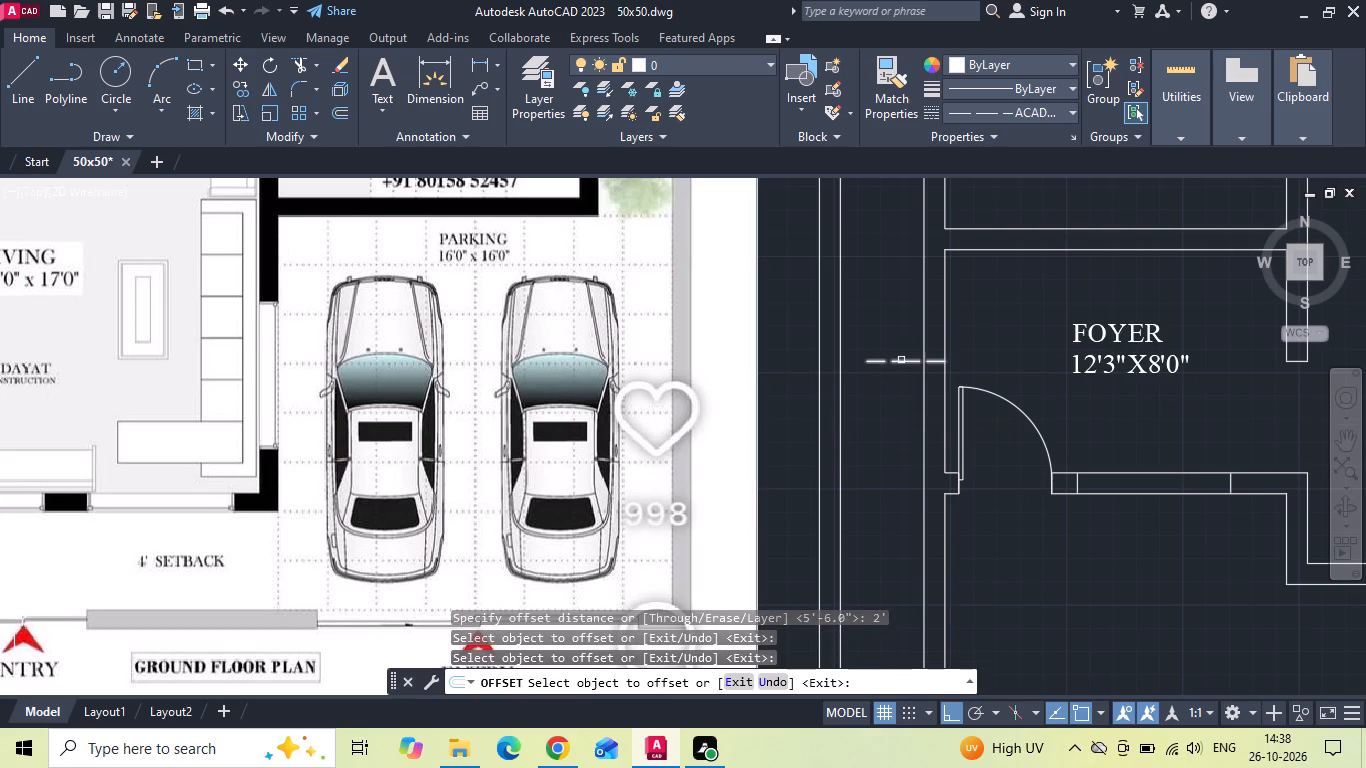
click(903, 360)
click(904, 322)
click(903, 363)
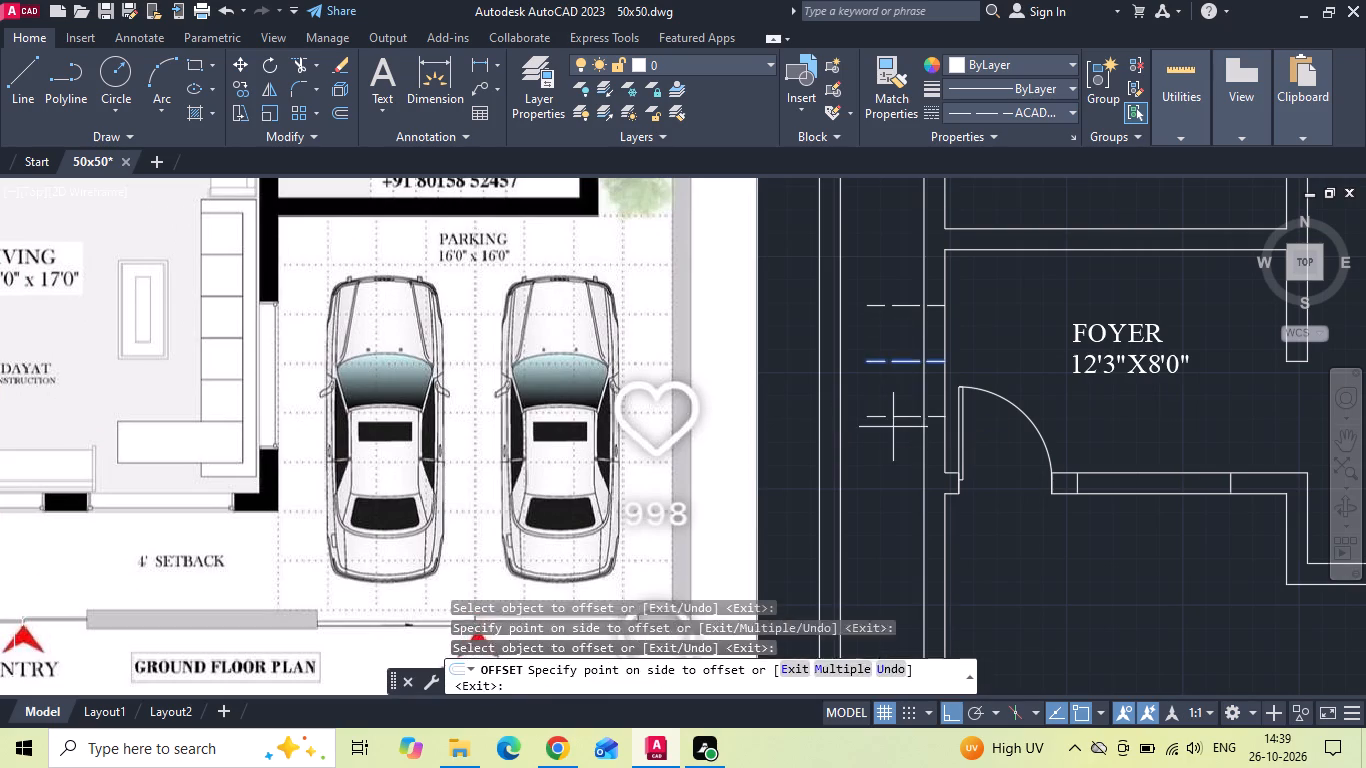
click(893, 427)
key(Escape)
Trim the three horizontal window lines outside the foyer's left wall and remove the middle line within the wall.
text(TR)
key(space)
drag(884, 434, 848, 266)
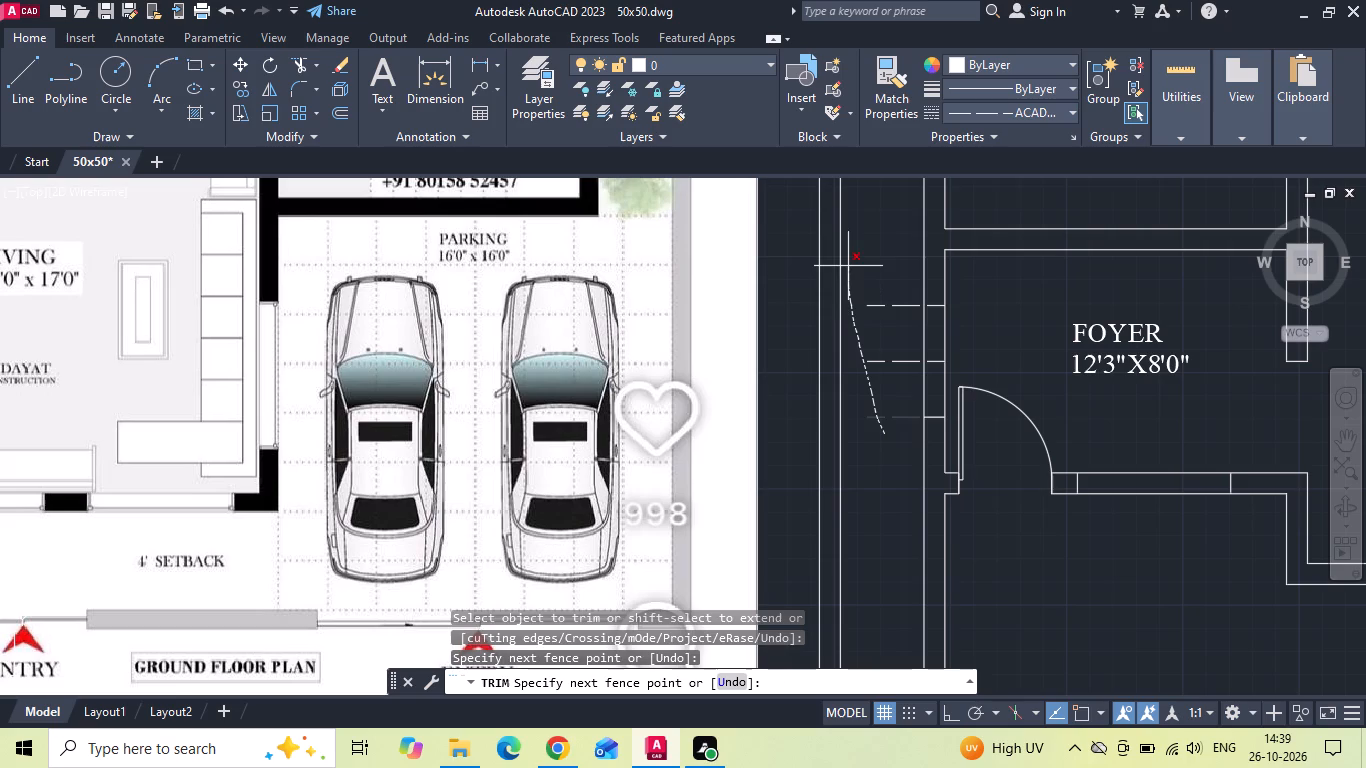
drag(848, 266, 901, 429)
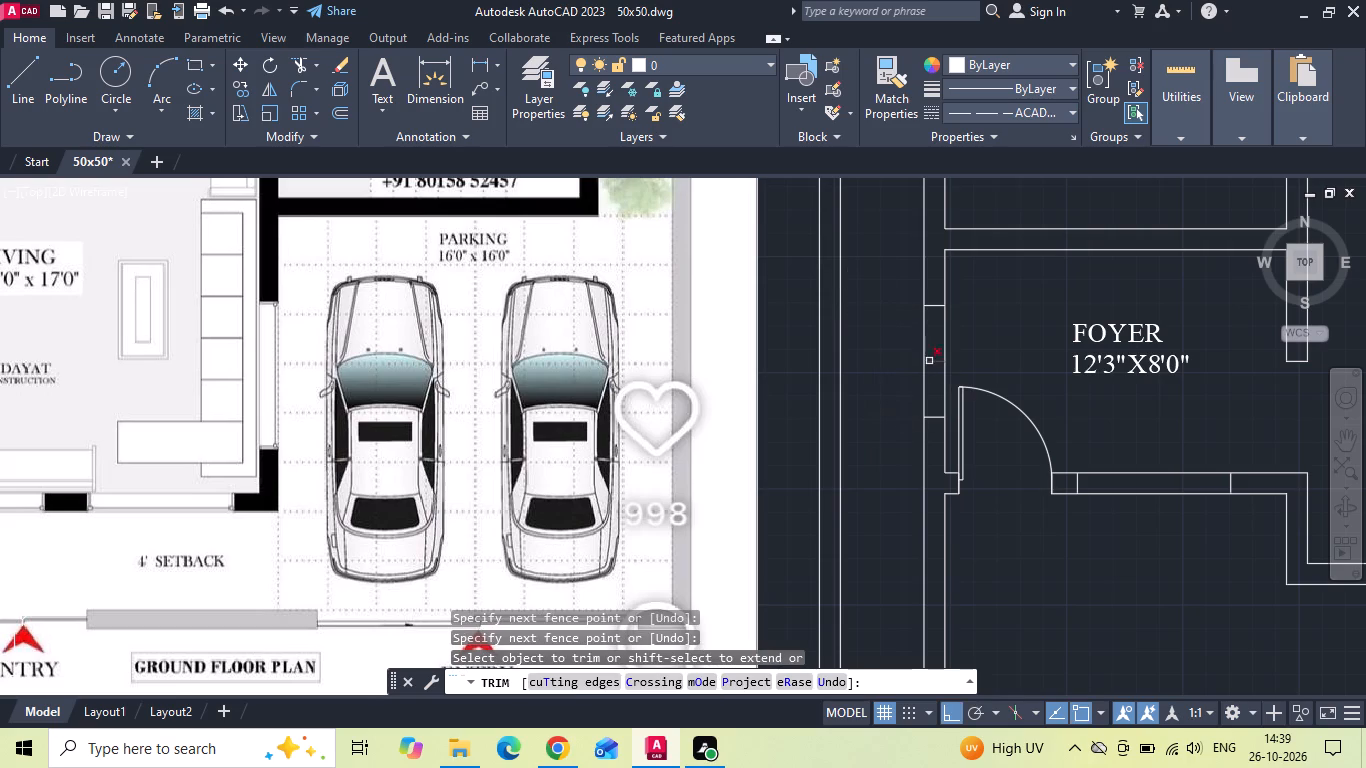
click(929, 361)
key(Escape)
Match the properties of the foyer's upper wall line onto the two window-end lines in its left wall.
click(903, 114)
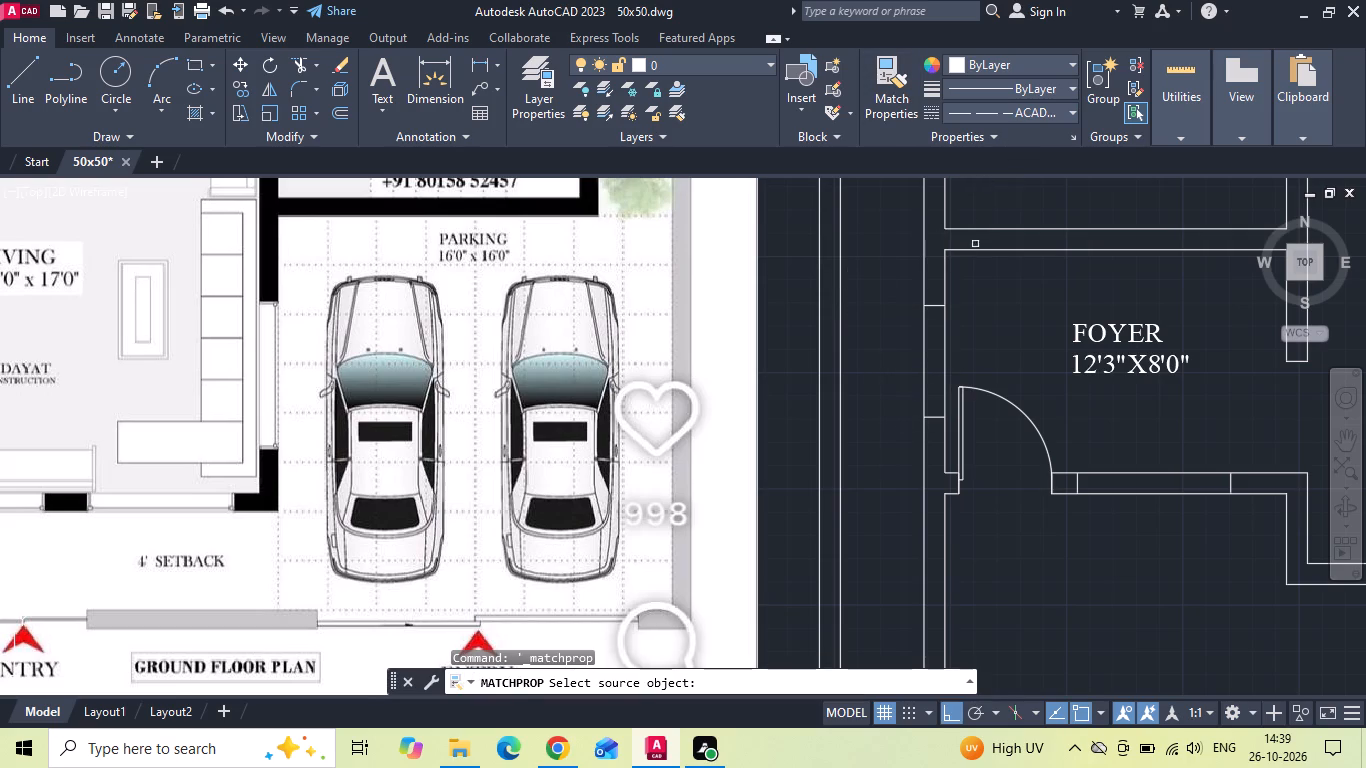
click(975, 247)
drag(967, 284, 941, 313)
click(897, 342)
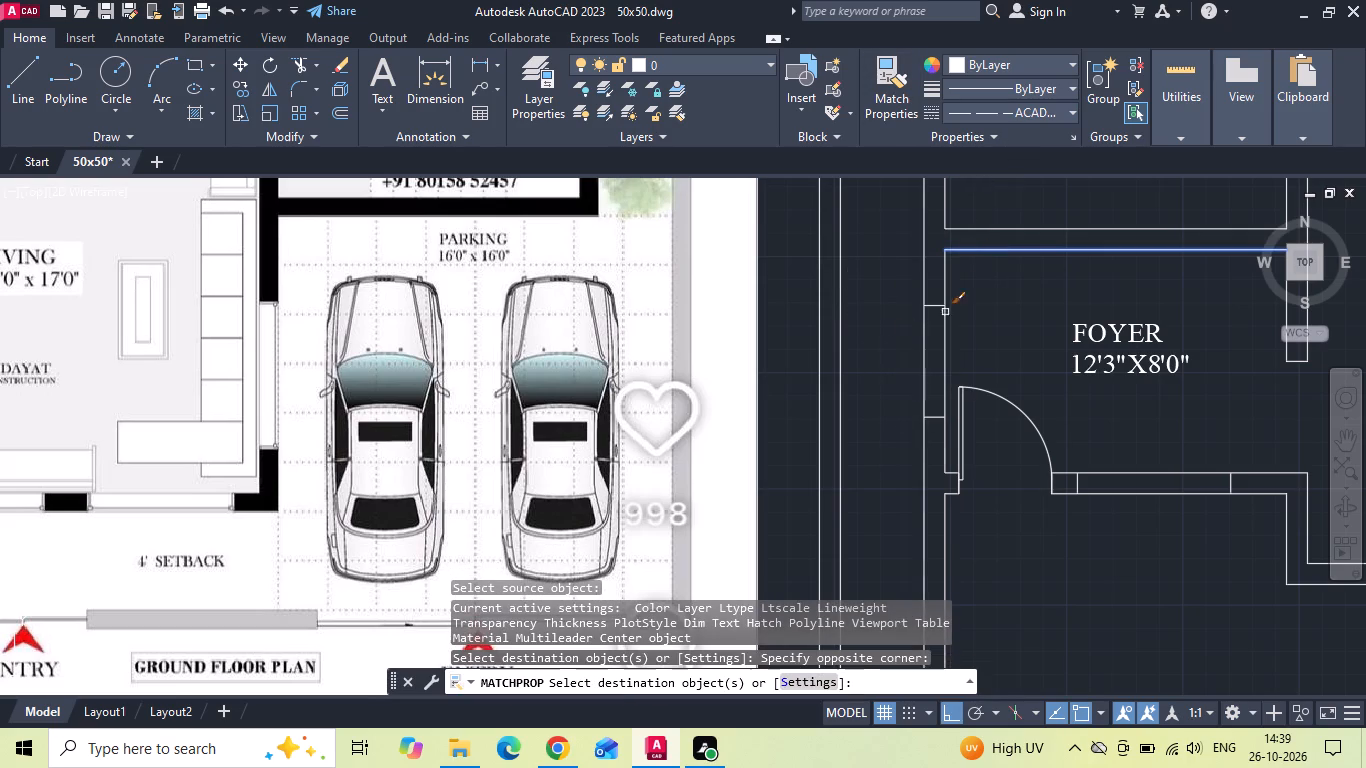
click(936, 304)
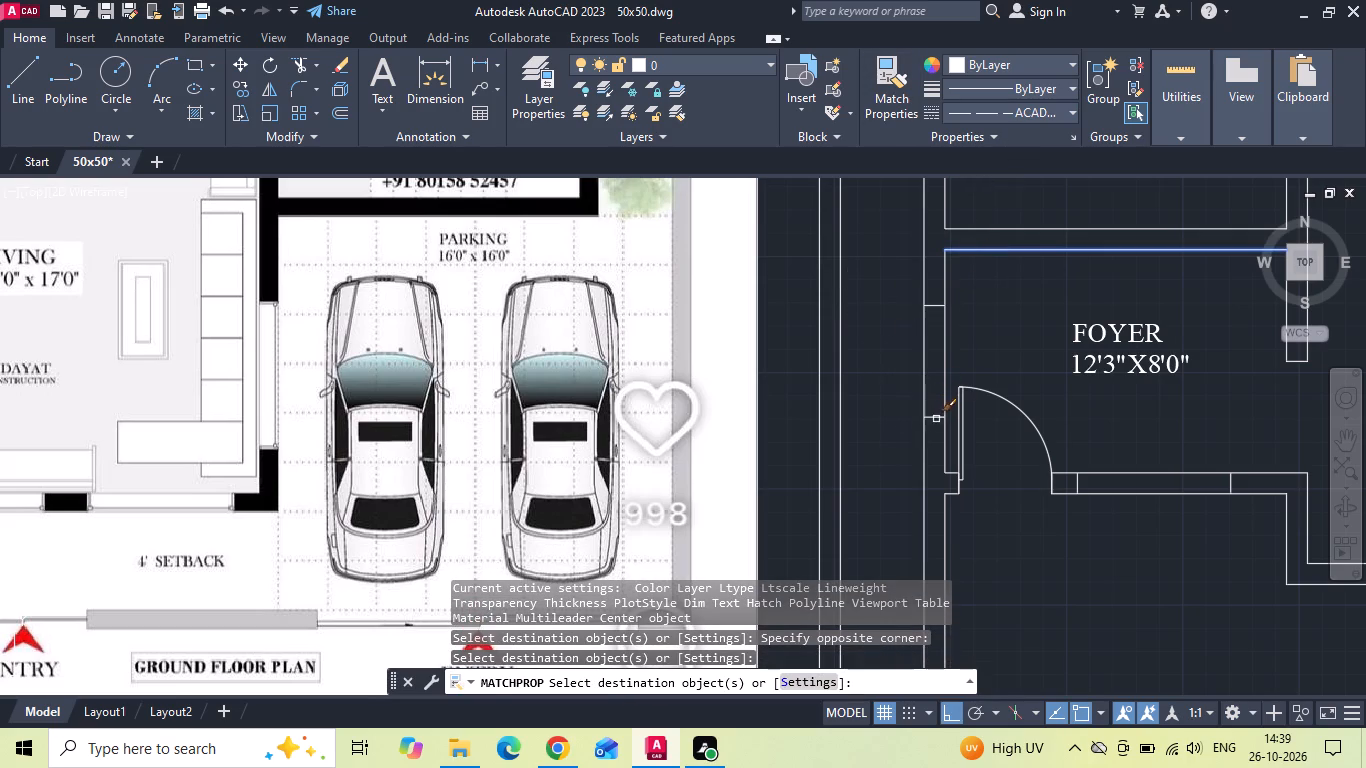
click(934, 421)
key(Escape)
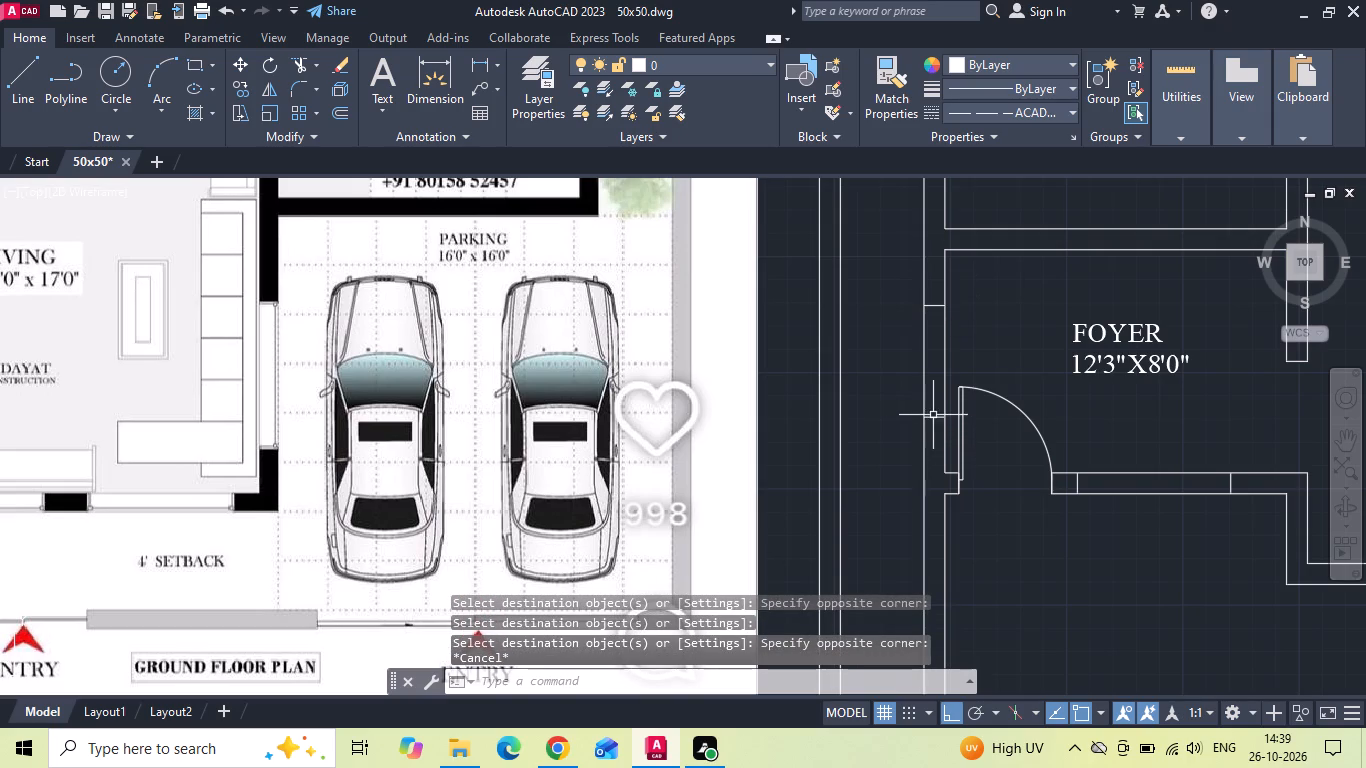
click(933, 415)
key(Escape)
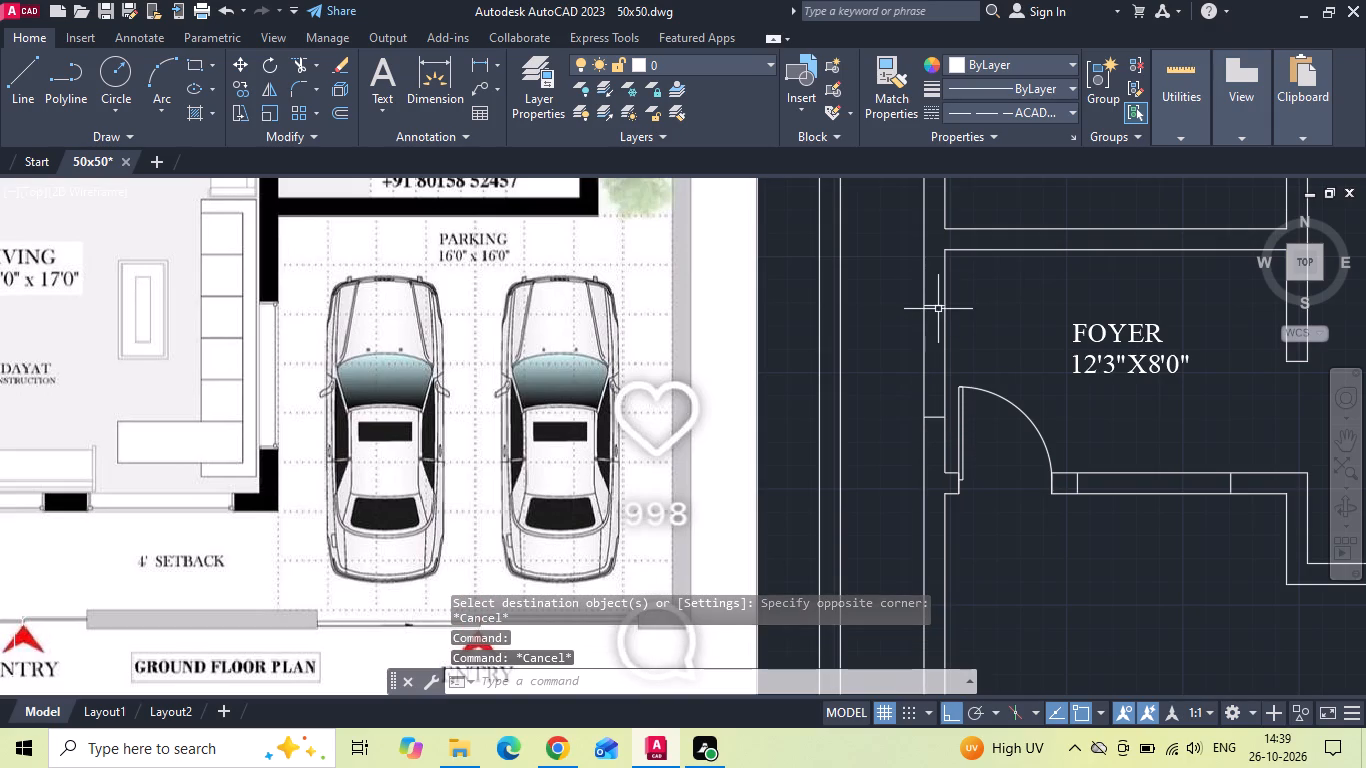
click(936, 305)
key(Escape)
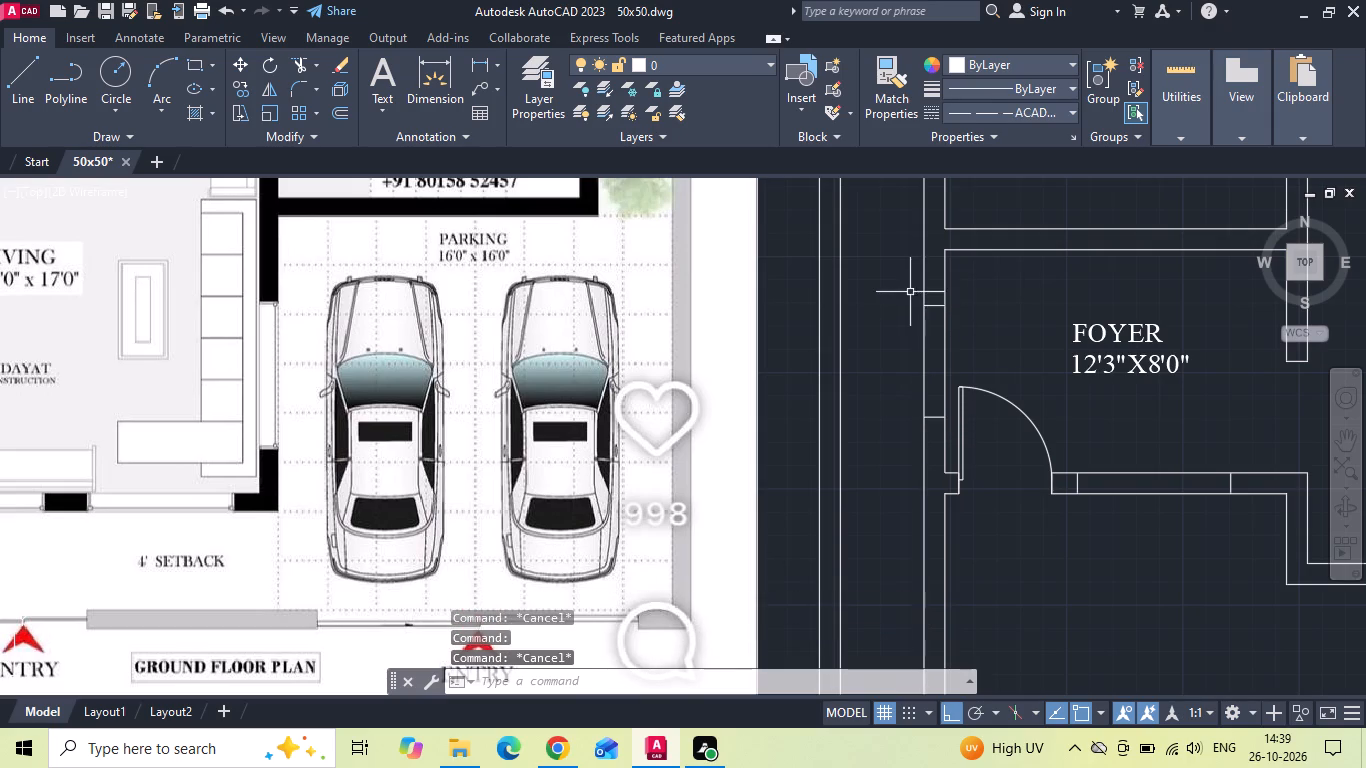
Erase the two window-end lines in the foyer's left wall.
drag(913, 296, 938, 361)
click(955, 460)
key(Delete)
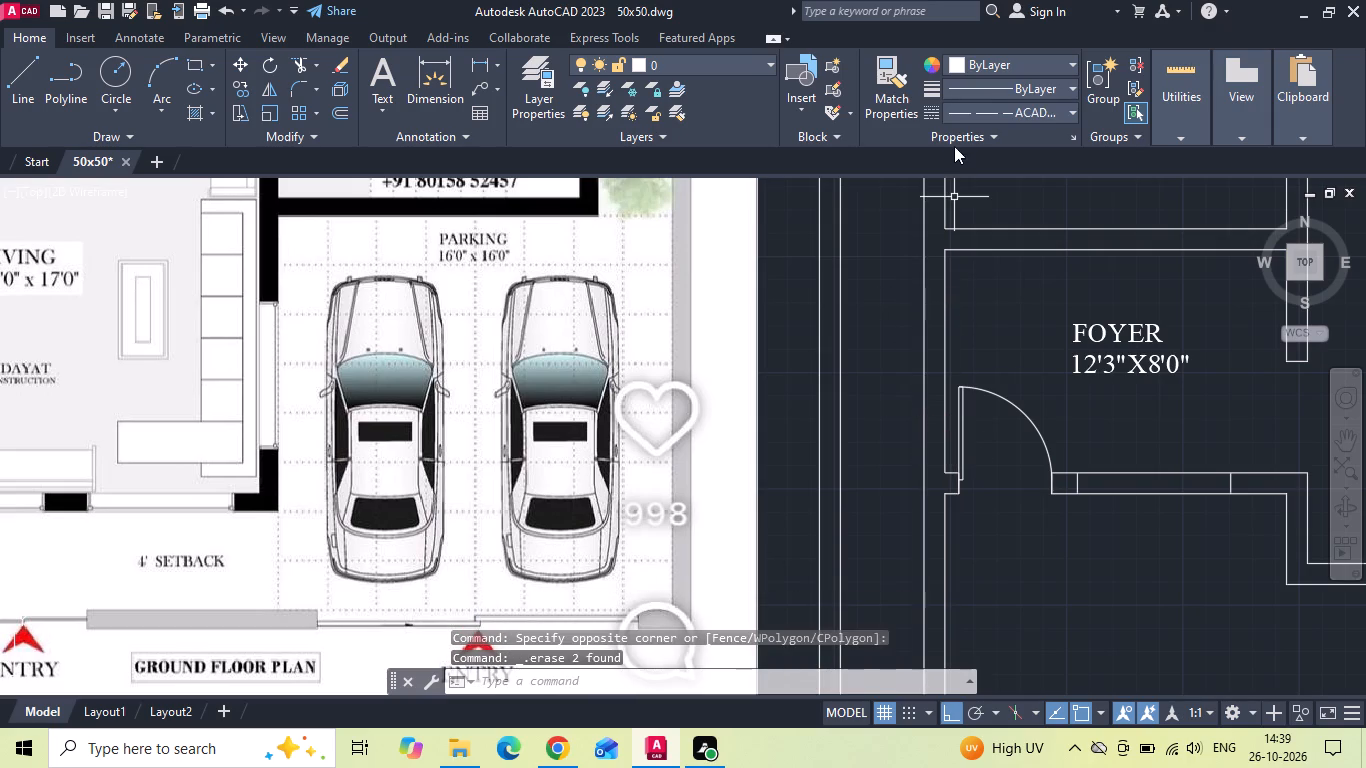
Set the current linetype for new objects to ByBlock.
click(971, 111)
click(982, 142)
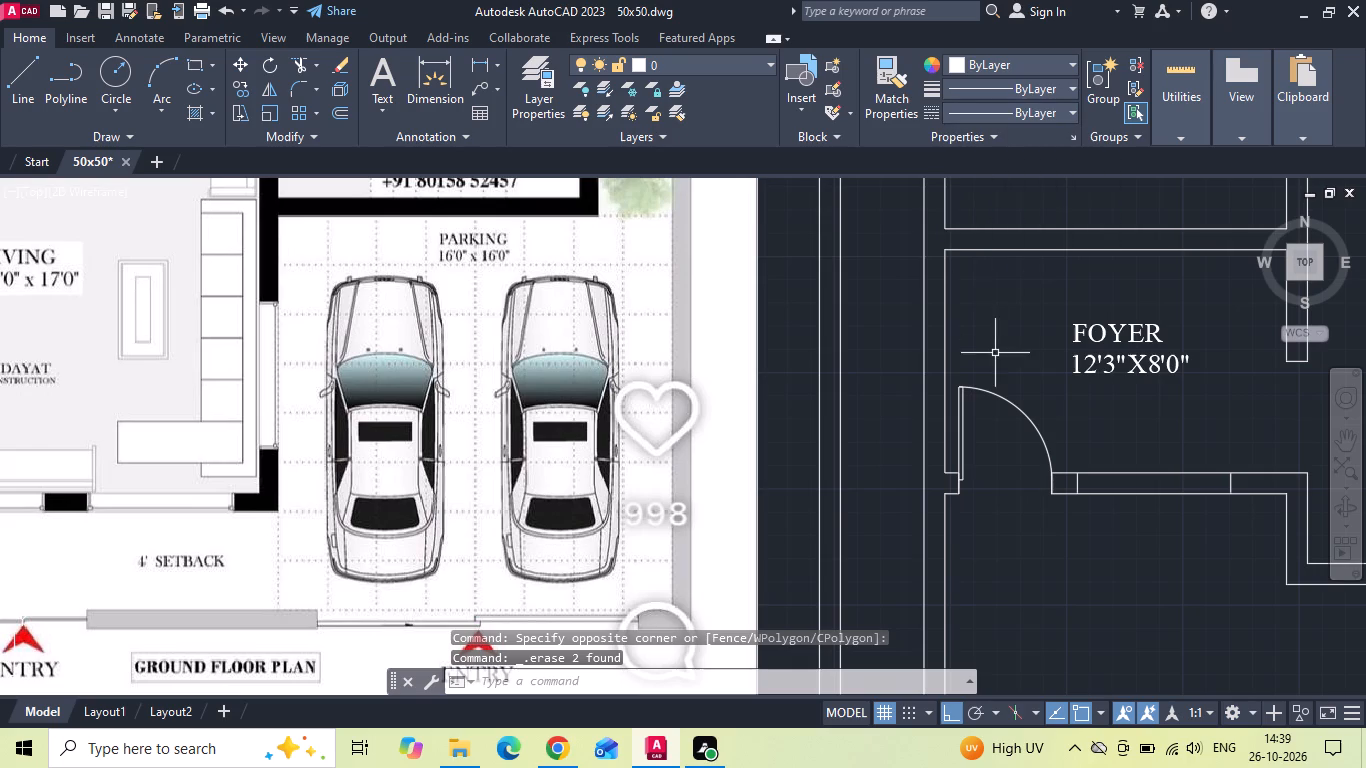
click(1015, 112)
click(998, 170)
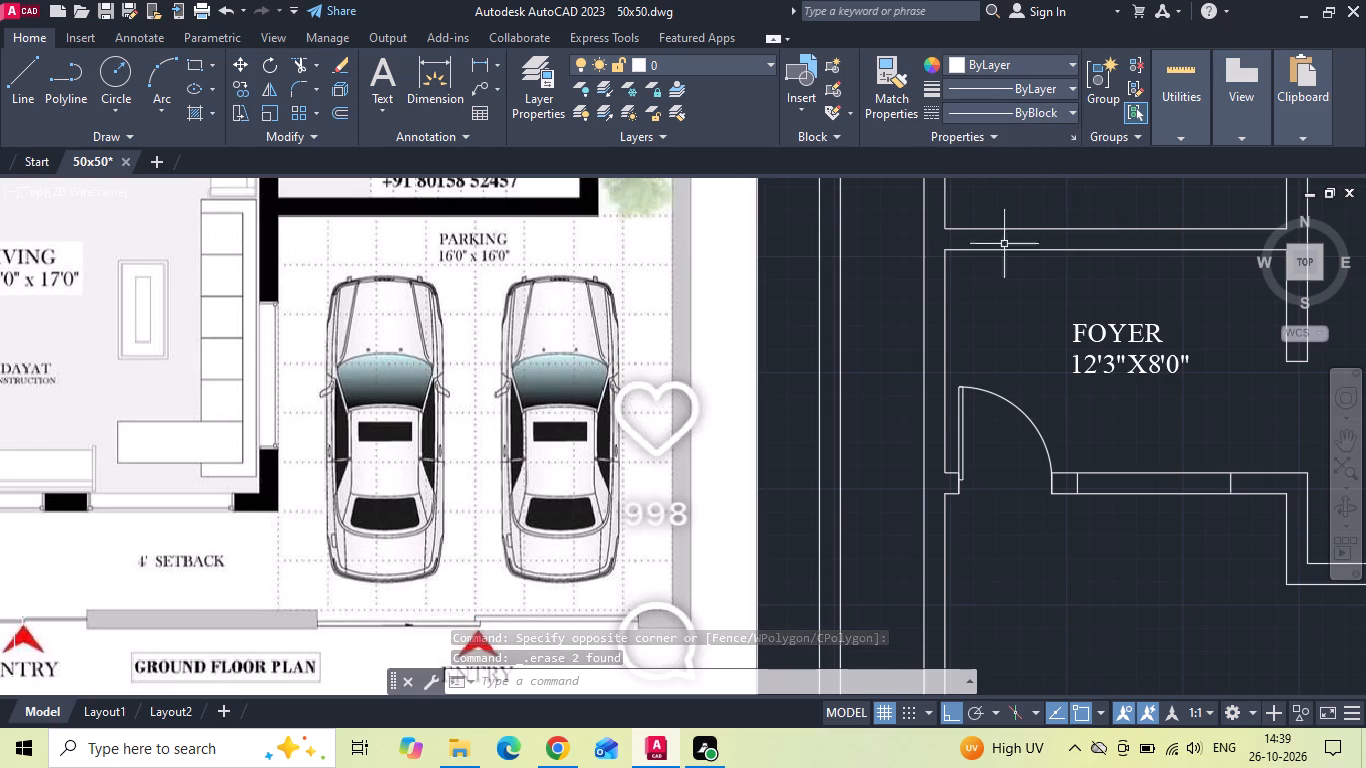
Draw a horizontal line across the thickness of the foyer's left wall from the midpoint of its inner face.
text(L)
key(space)
drag(948, 358, 939, 360)
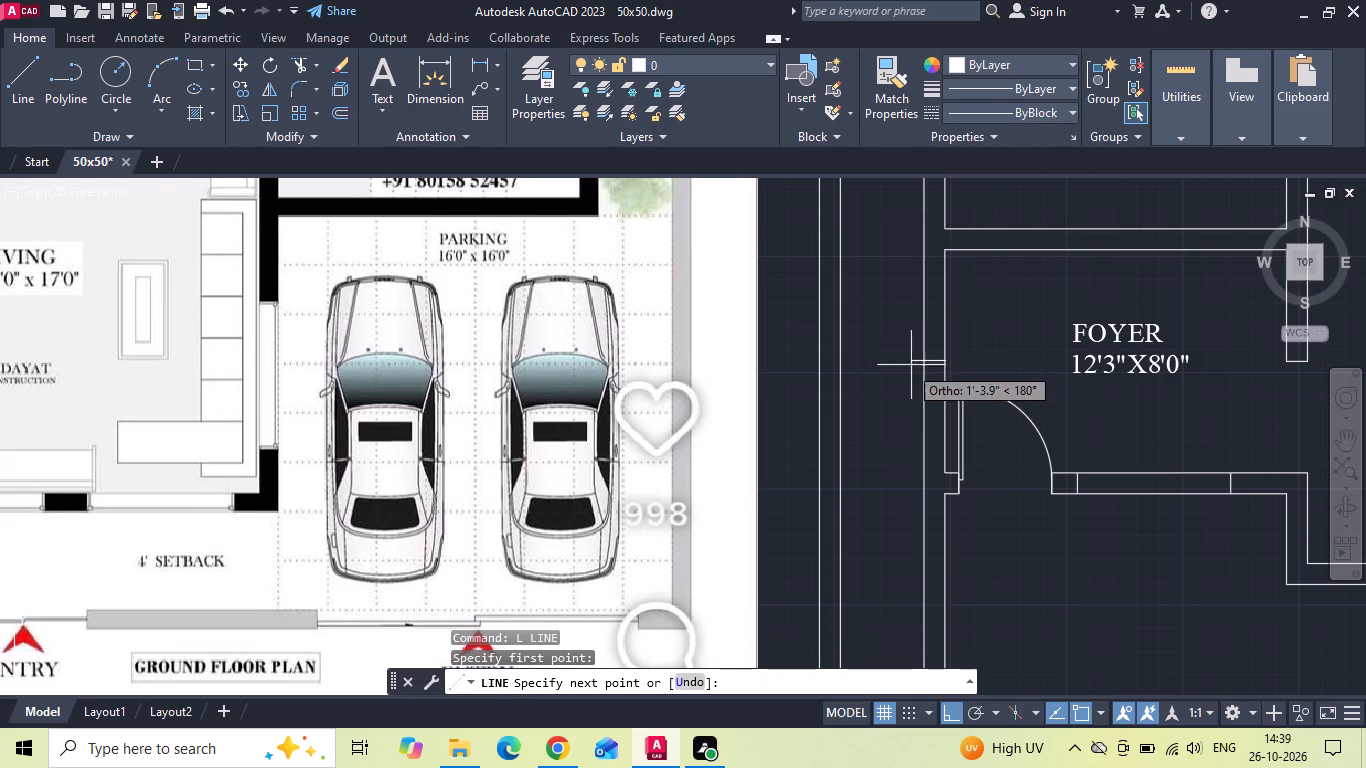
scroll(926, 371, up, 2)
click(918, 339)
key(Escape)
Move the short line across the foyer's left wall 2' upward to form the window's upper end.
drag(932, 343, 924, 362)
click(921, 370)
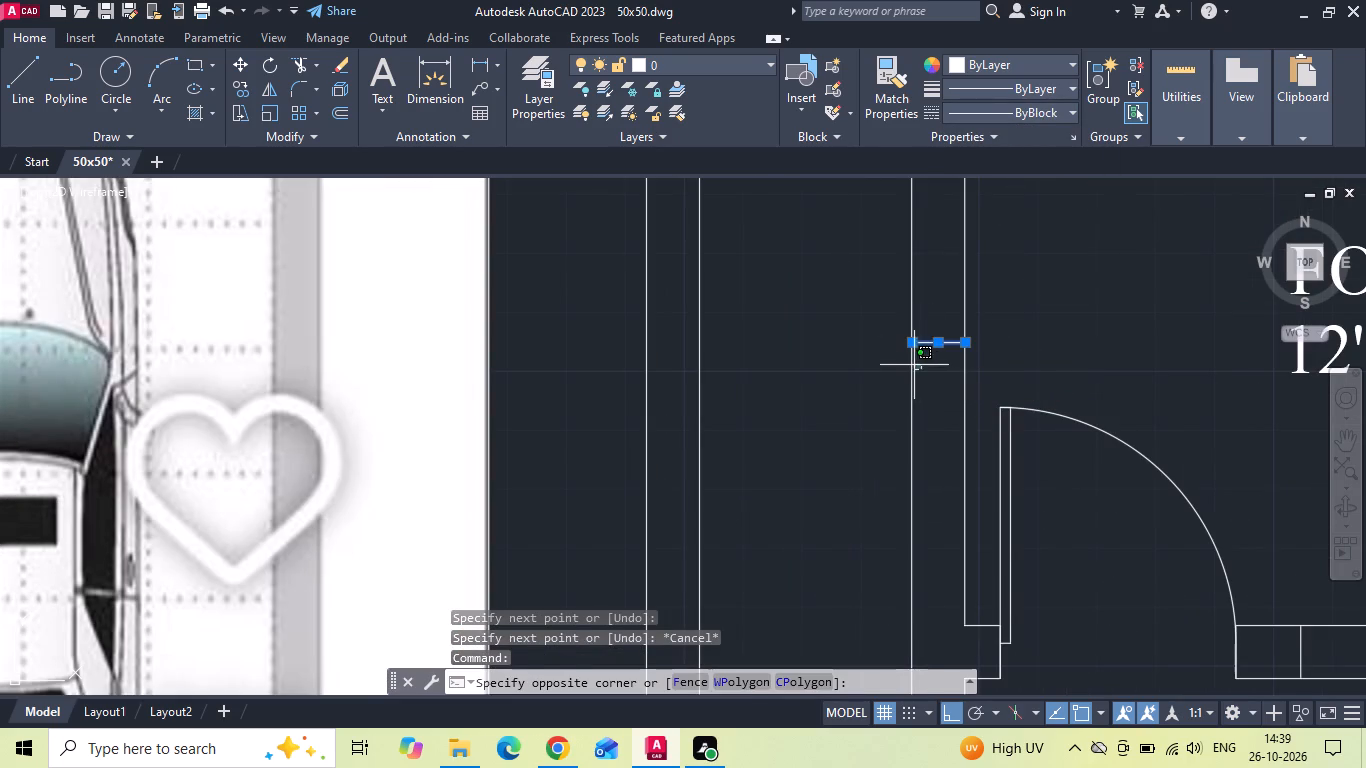
right_click(914, 365)
click(931, 366)
drag(1064, 341, 1066, 327)
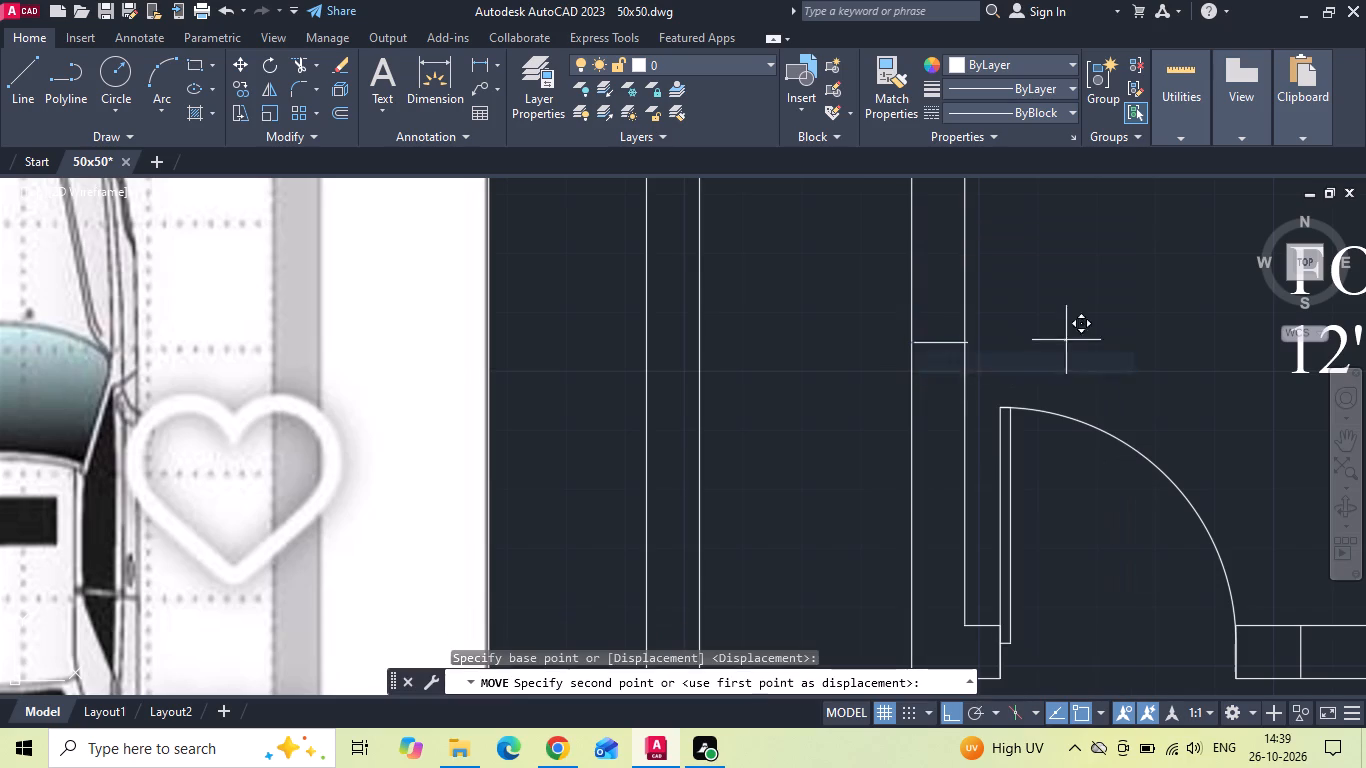
drag(1066, 327, 1066, 331)
key(2)
text(')
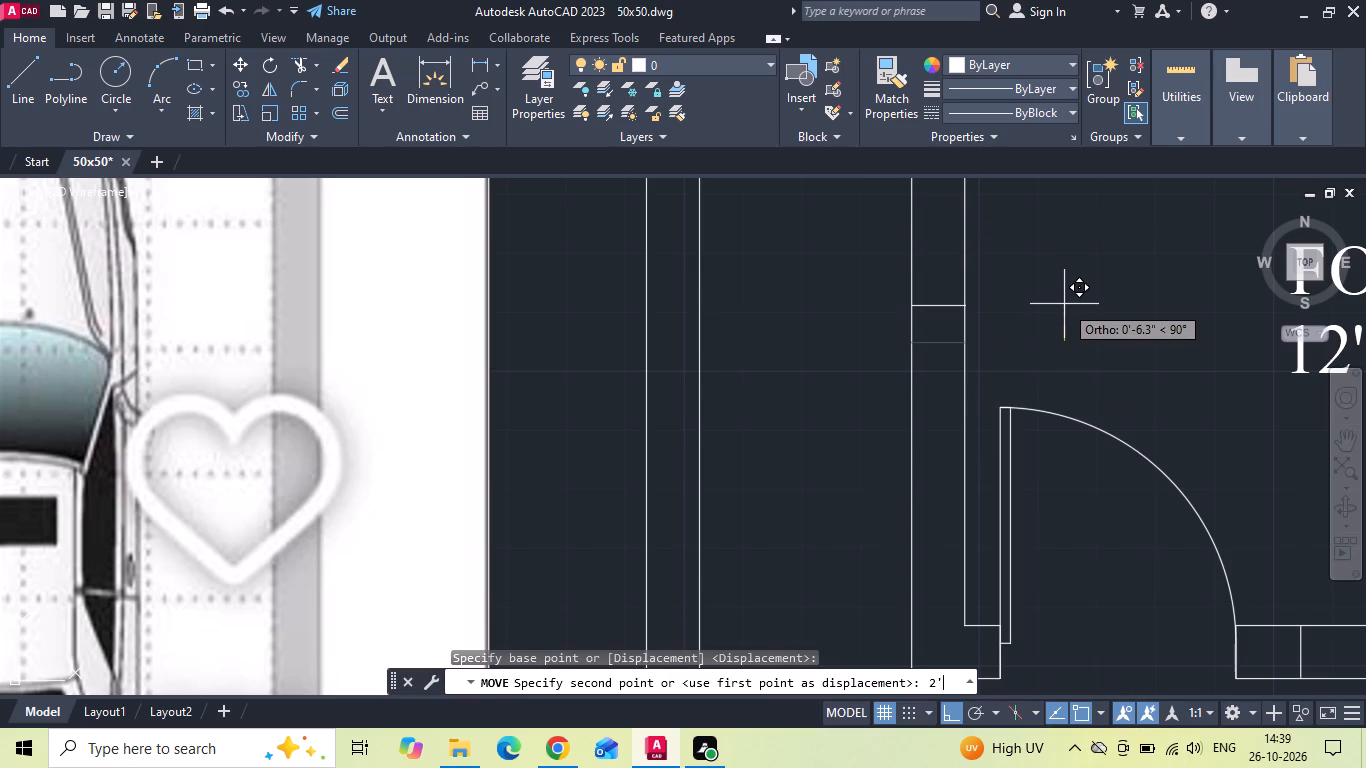
key(space)
Copy the window's upper end line 4' downward to form the lower end of the foyer's left-wall window.
click(918, 199)
right_click(1037, 307)
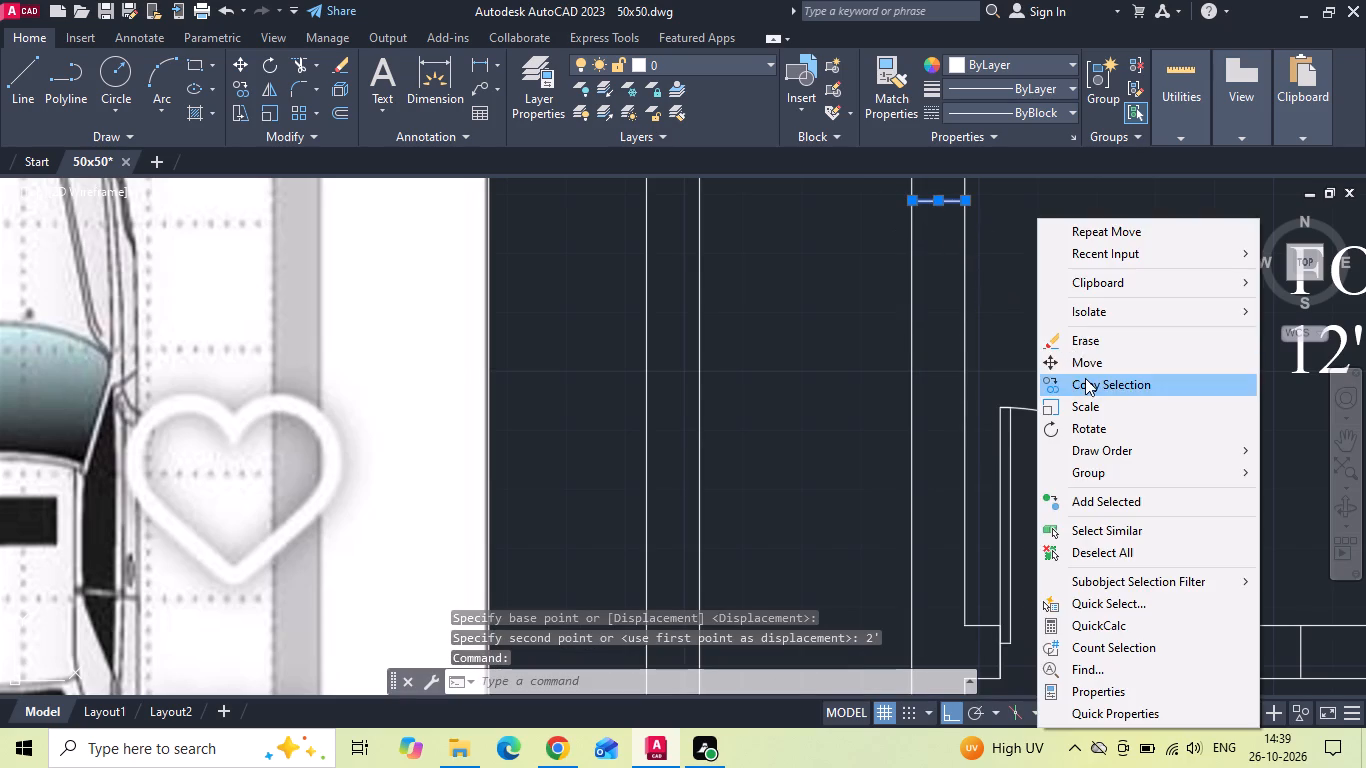
click(1085, 378)
drag(1096, 315, 1091, 362)
text(4')
key(Return)
scroll(1075, 367, down, 2)
key(Escape)
Save the drawing.
scroll(1075, 366, down, 2)
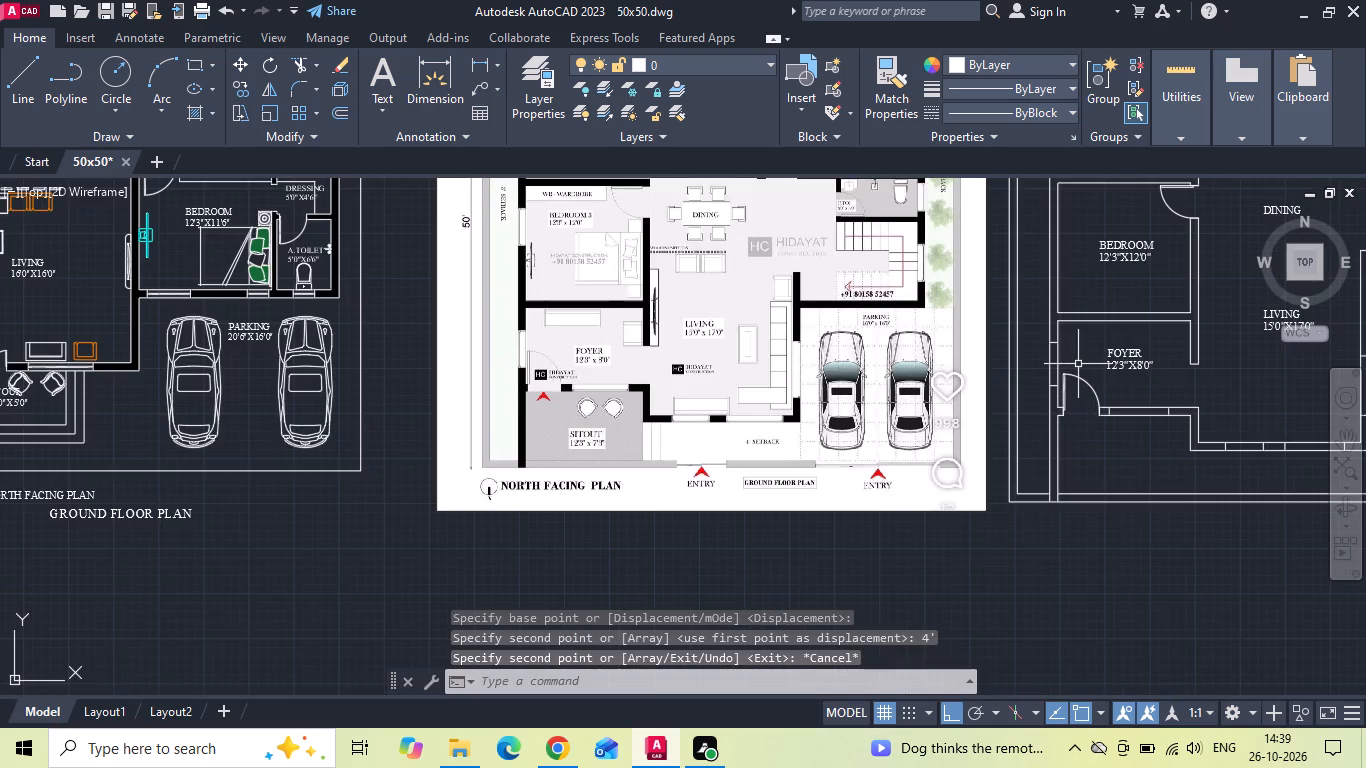
middle_drag(1075, 364, 977, 468)
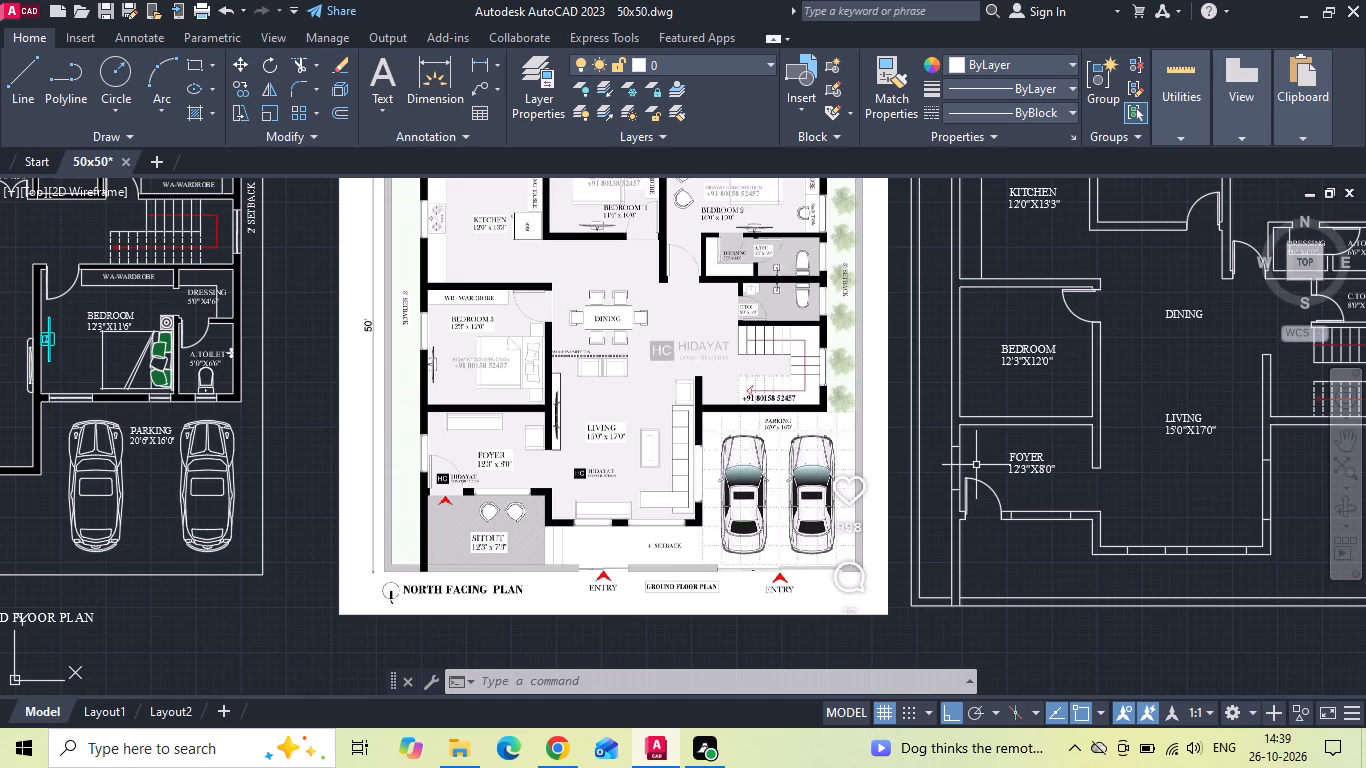
key(ctrl+s)
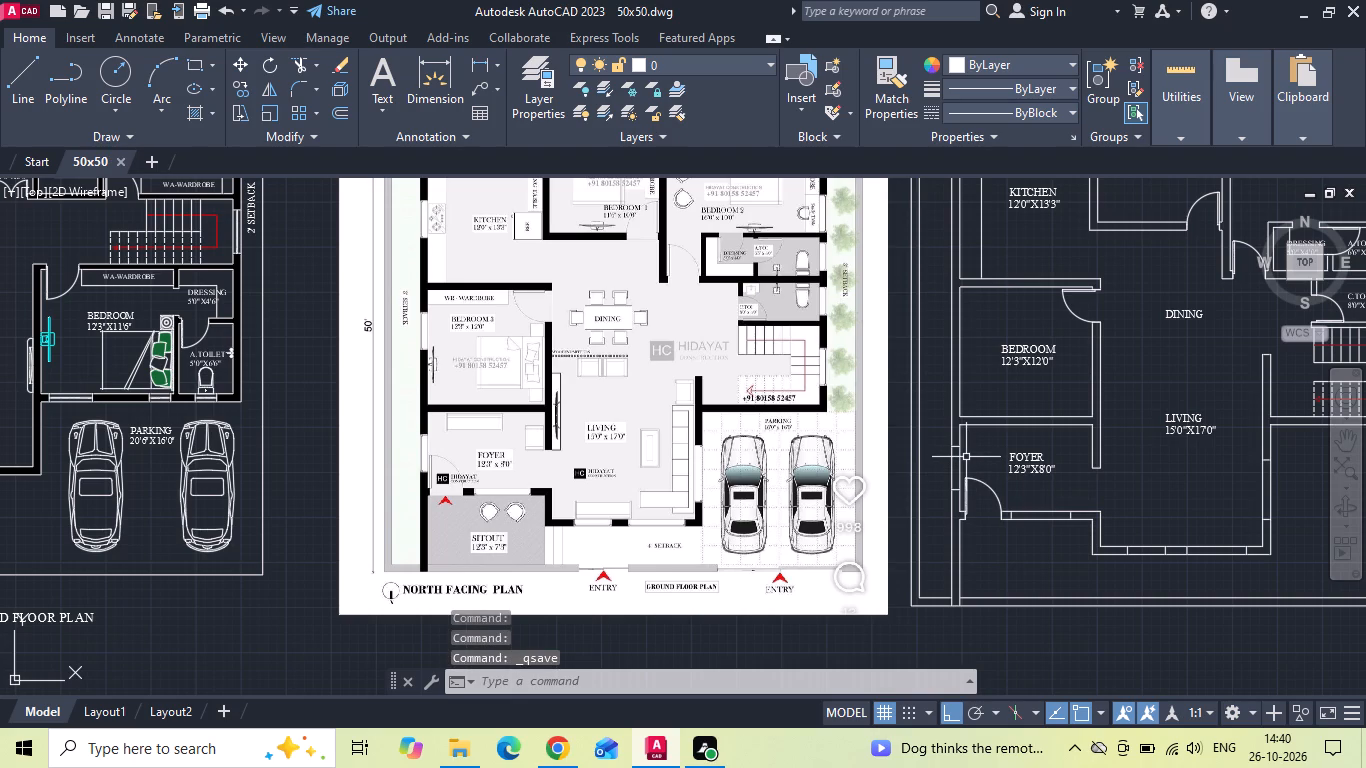
Offset the upper wall line of the 12'3"x12'0" bedroom 2' downward into the room as a guide.
key(o)
key(space)
text(2')
key(Return)
click(979, 285)
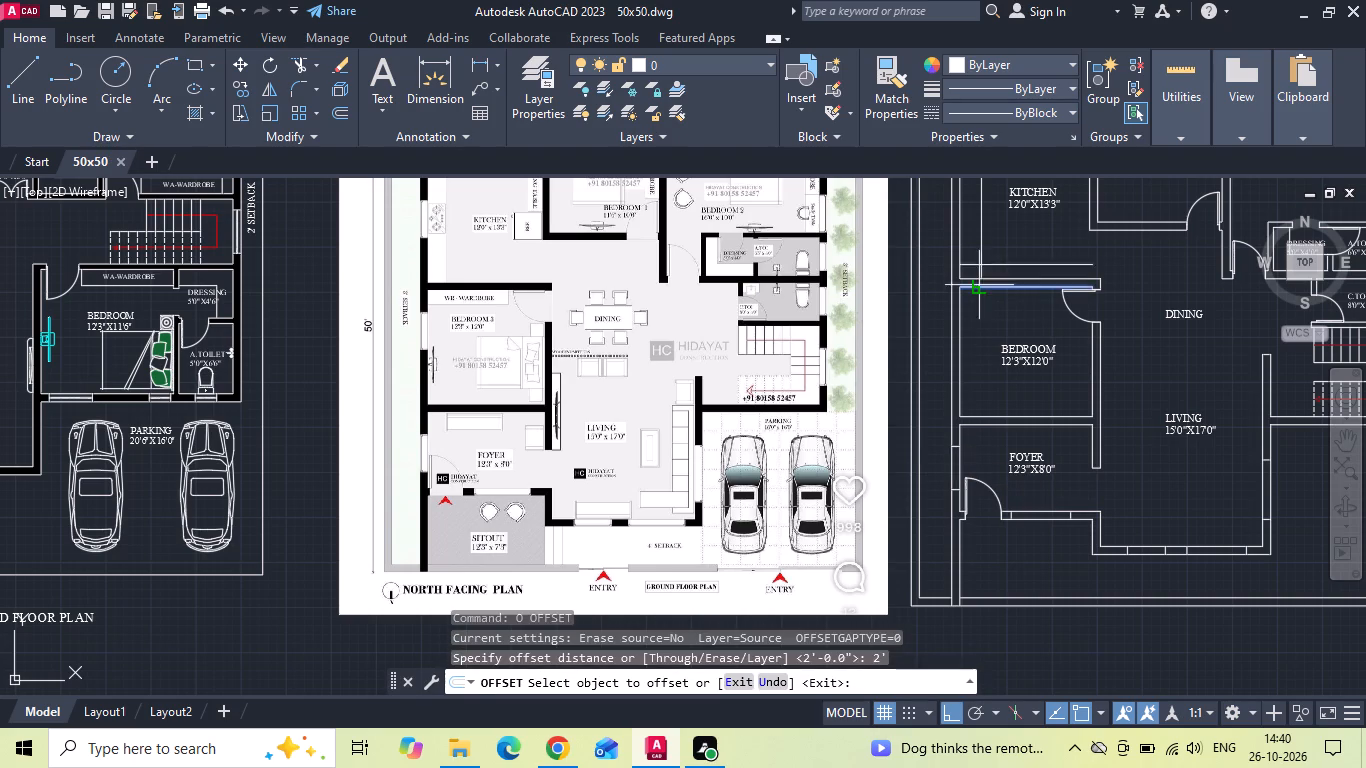
click(976, 312)
key(Escape)
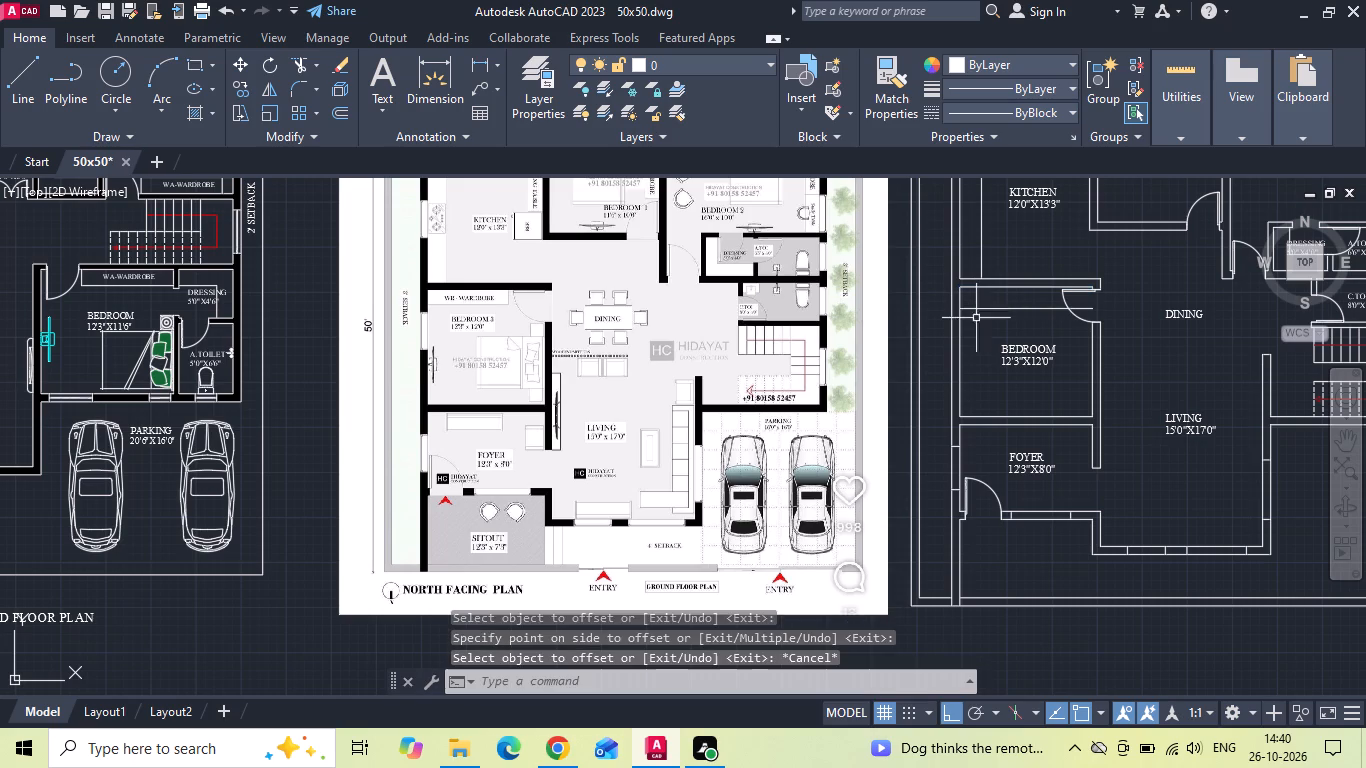
Copy the foyer's two window-end lines into the bedroom's left wall, aligning the upper one with the guide line.
scroll(962, 499, up, 2)
click(920, 364)
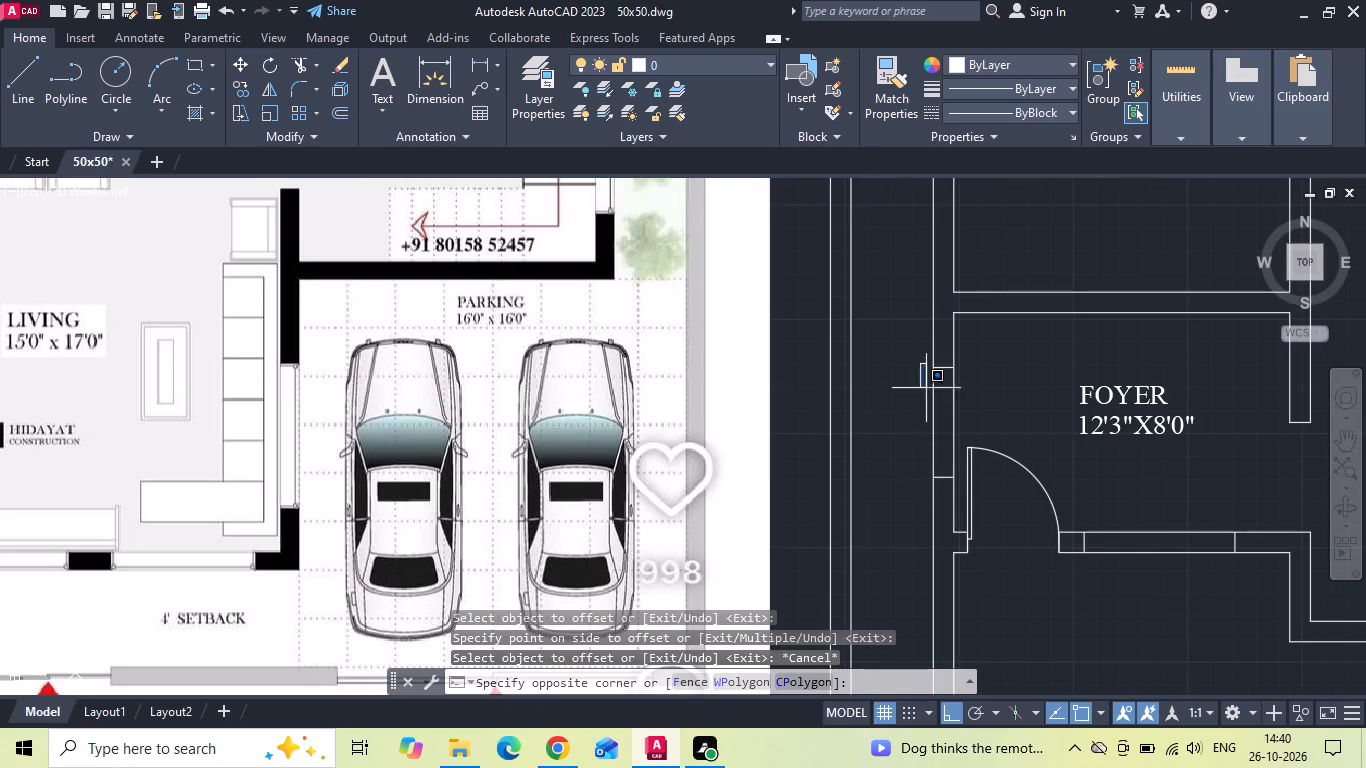
click(960, 510)
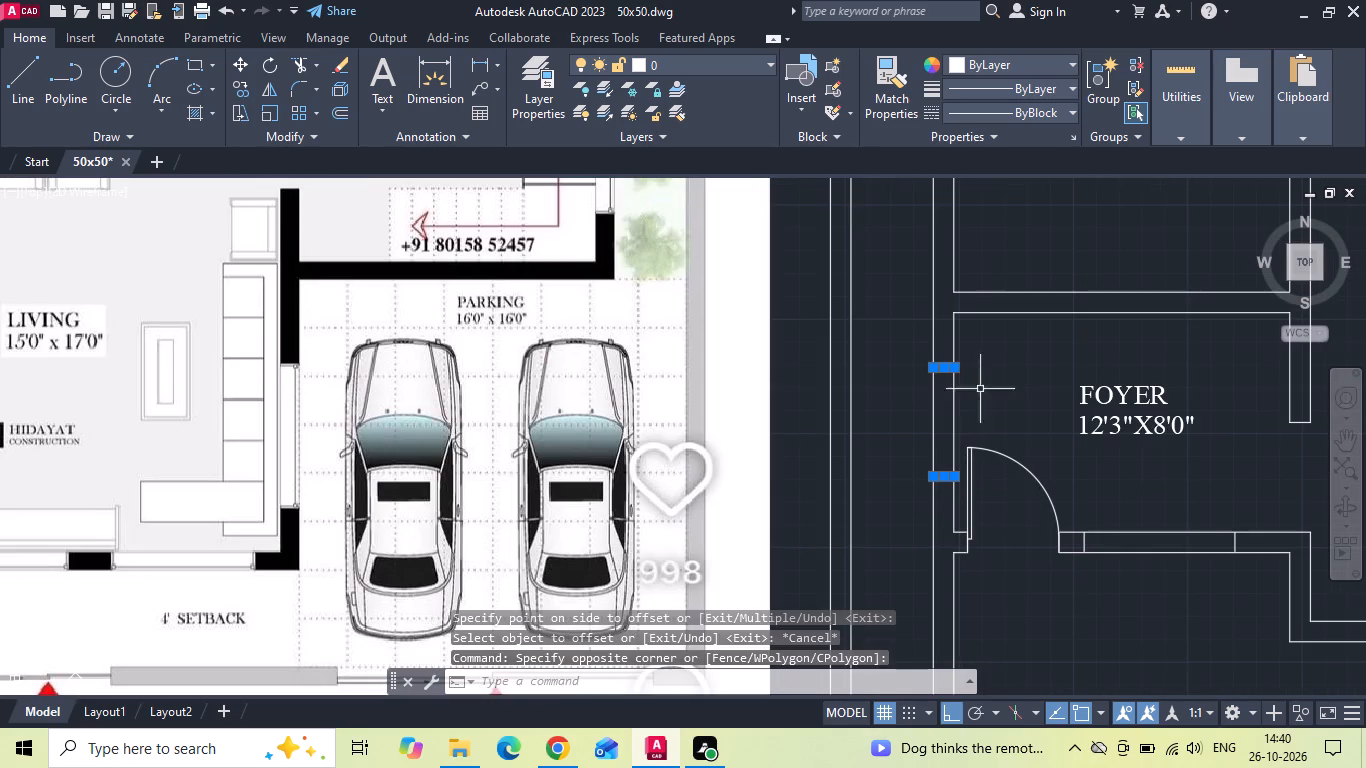
right_click(981, 358)
click(1001, 404)
scroll(968, 374, up, 2)
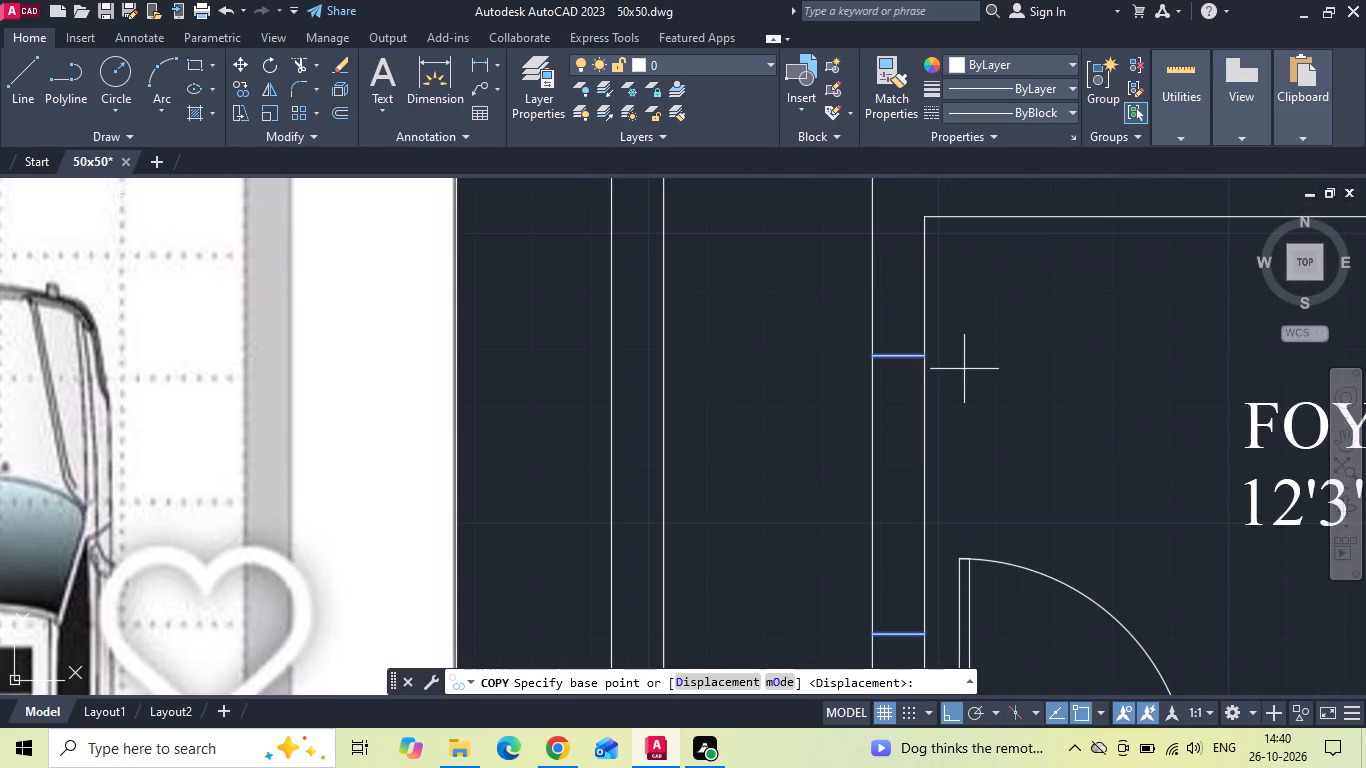
click(918, 357)
scroll(900, 502, down, 4)
scroll(907, 356, up, 2)
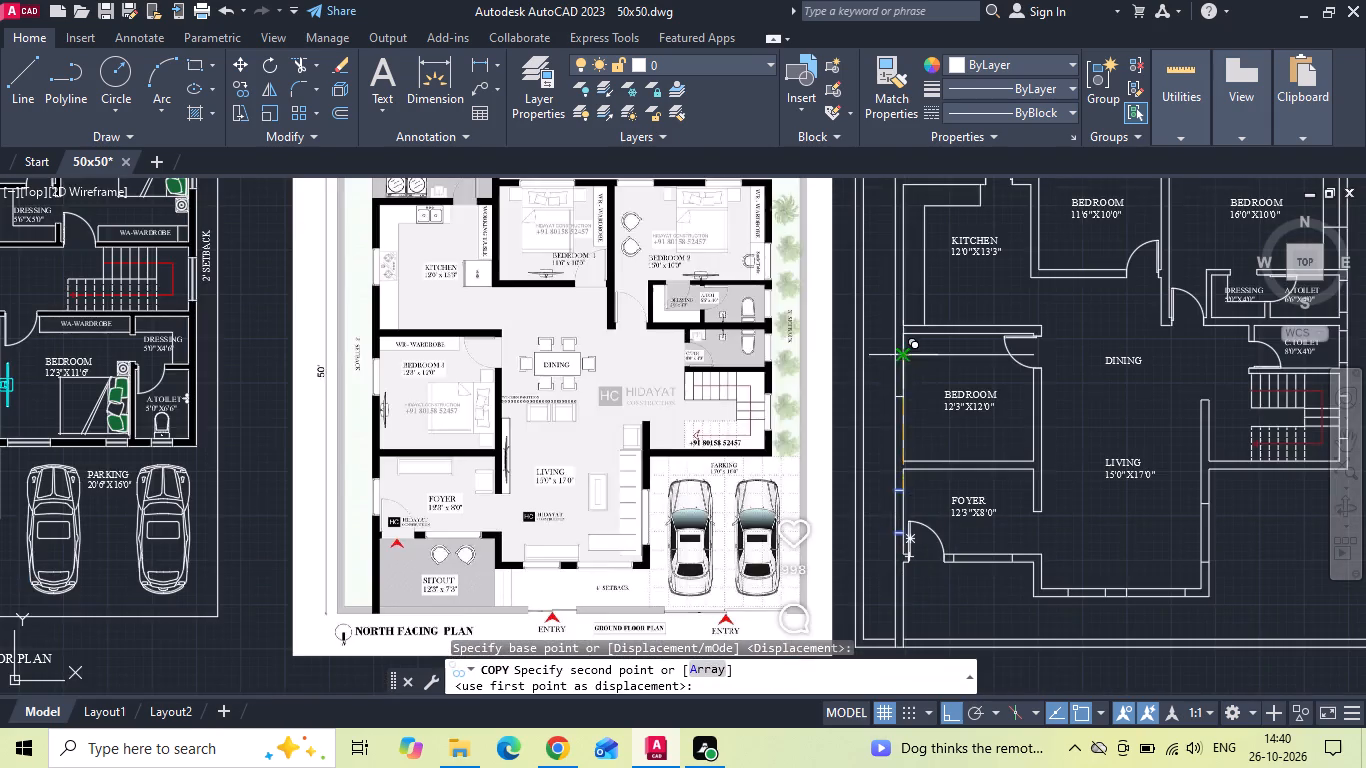
scroll(907, 356, up, 1)
click(894, 347)
key(Escape)
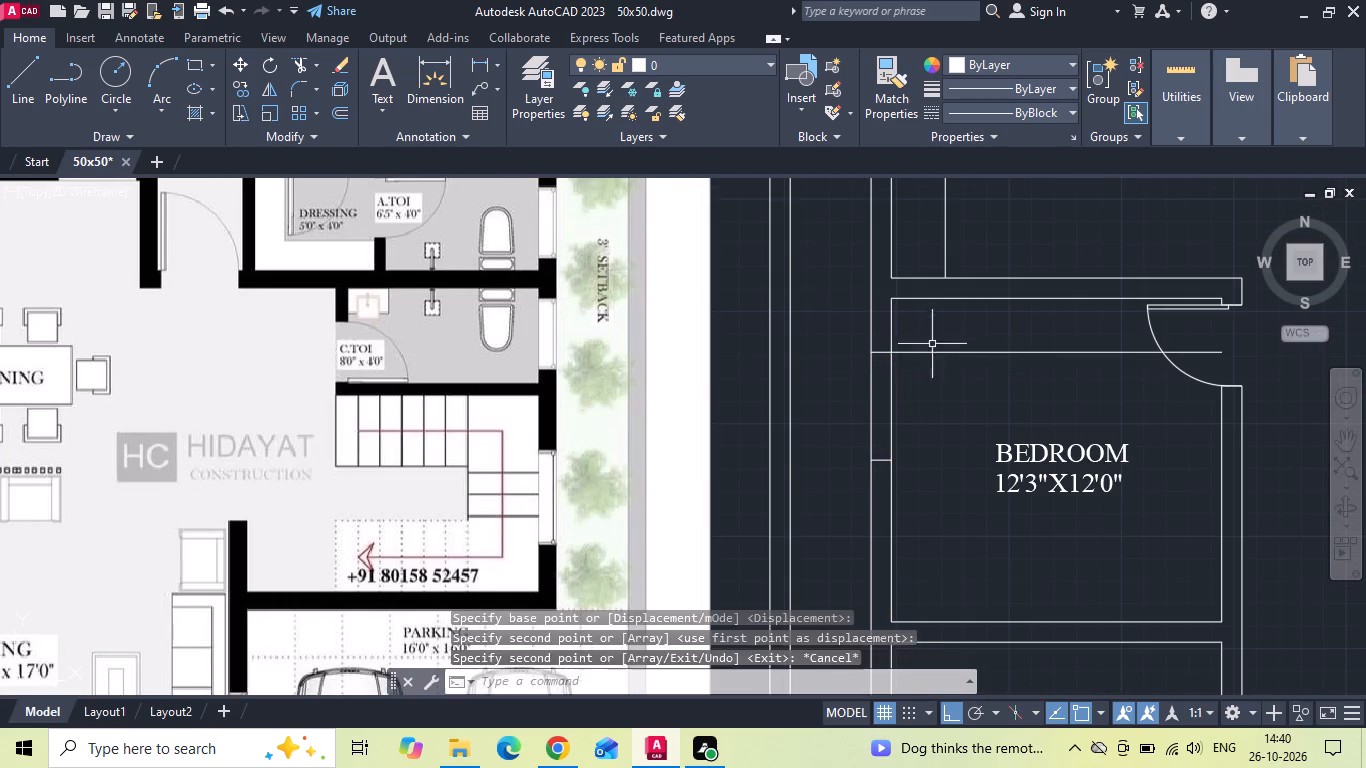
Erase the horizontal guide line in the 12'3"x12'0" bedroom.
drag(965, 340, 958, 369)
click(953, 377)
scroll(944, 386, down, 1)
key(Delete)
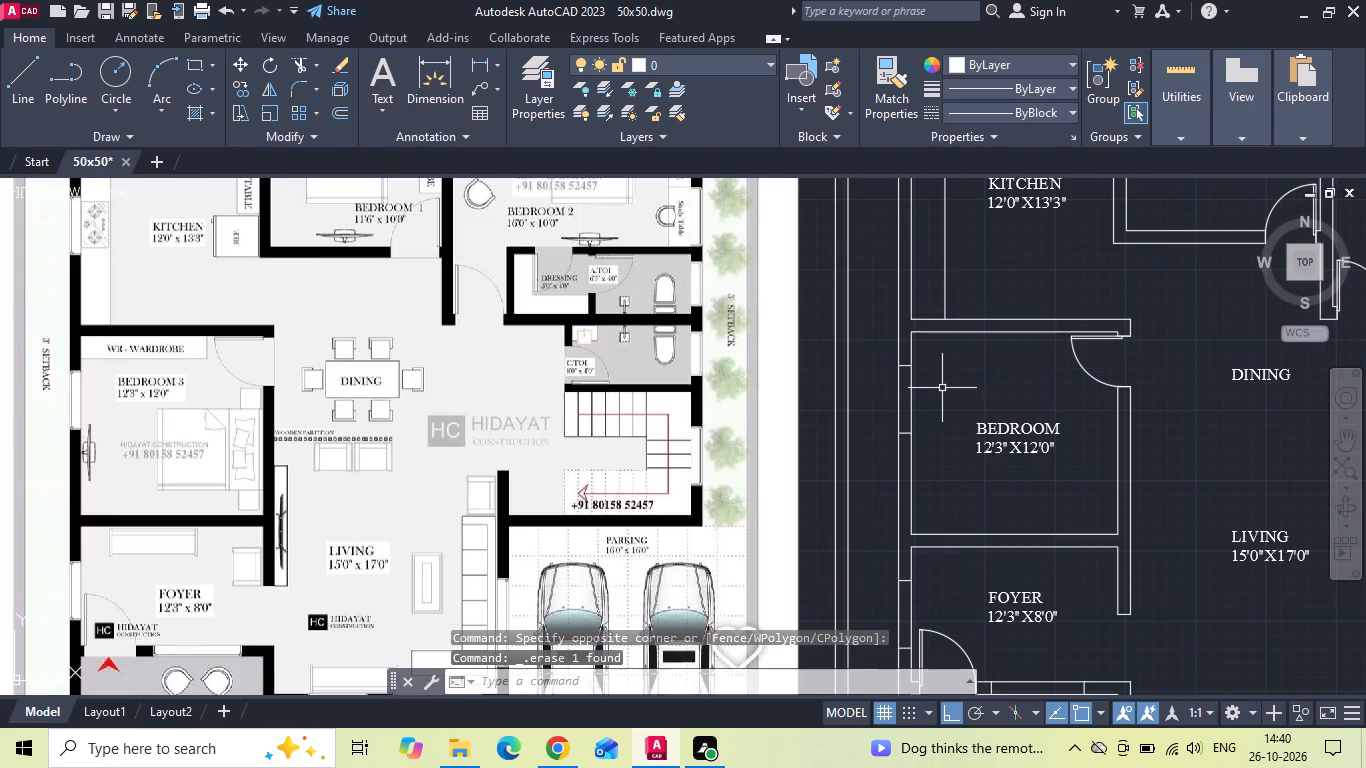
Offset the bedroom's upper wall line 18" downward into the room for the wardrobe front.
text(O 18)
key(space)
scroll(940, 348, up, 1)
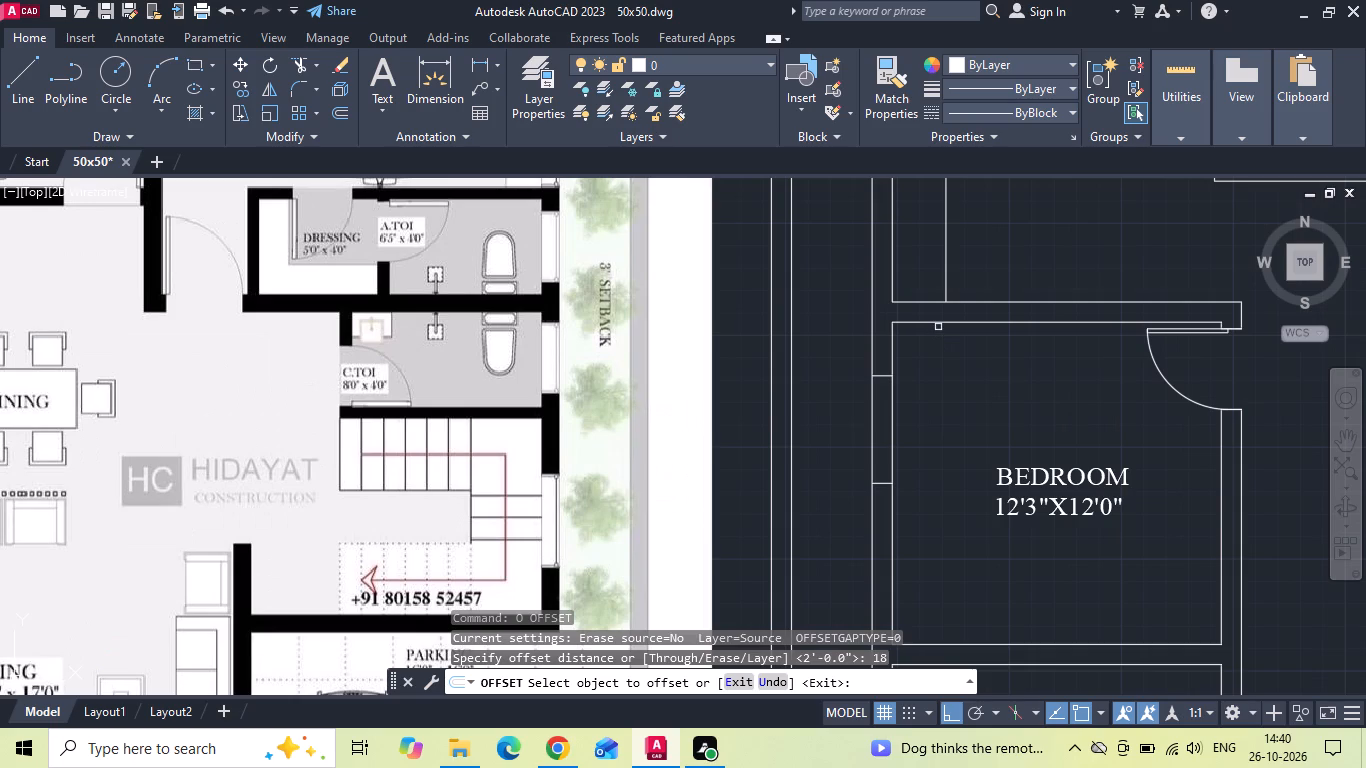
click(938, 324)
click(937, 371)
scroll(952, 399, down, 1)
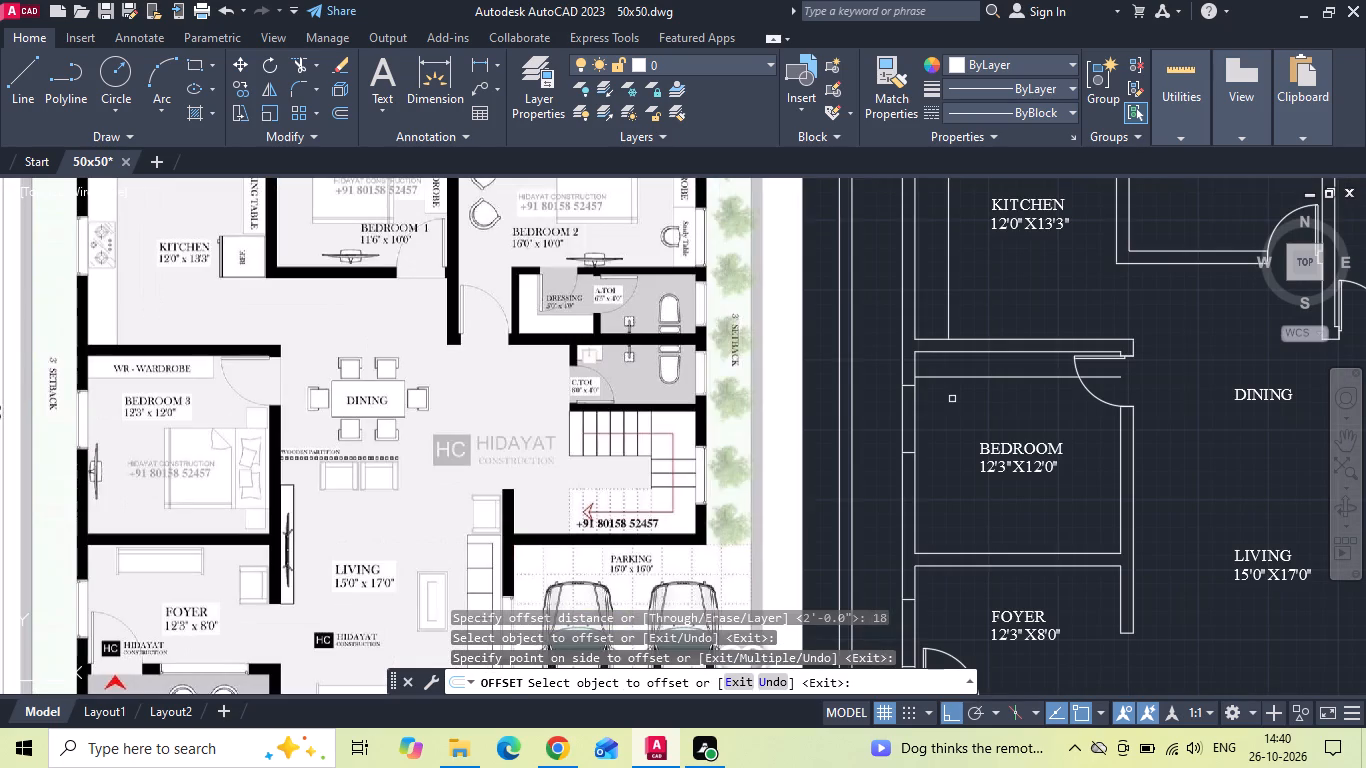
key(Escape)
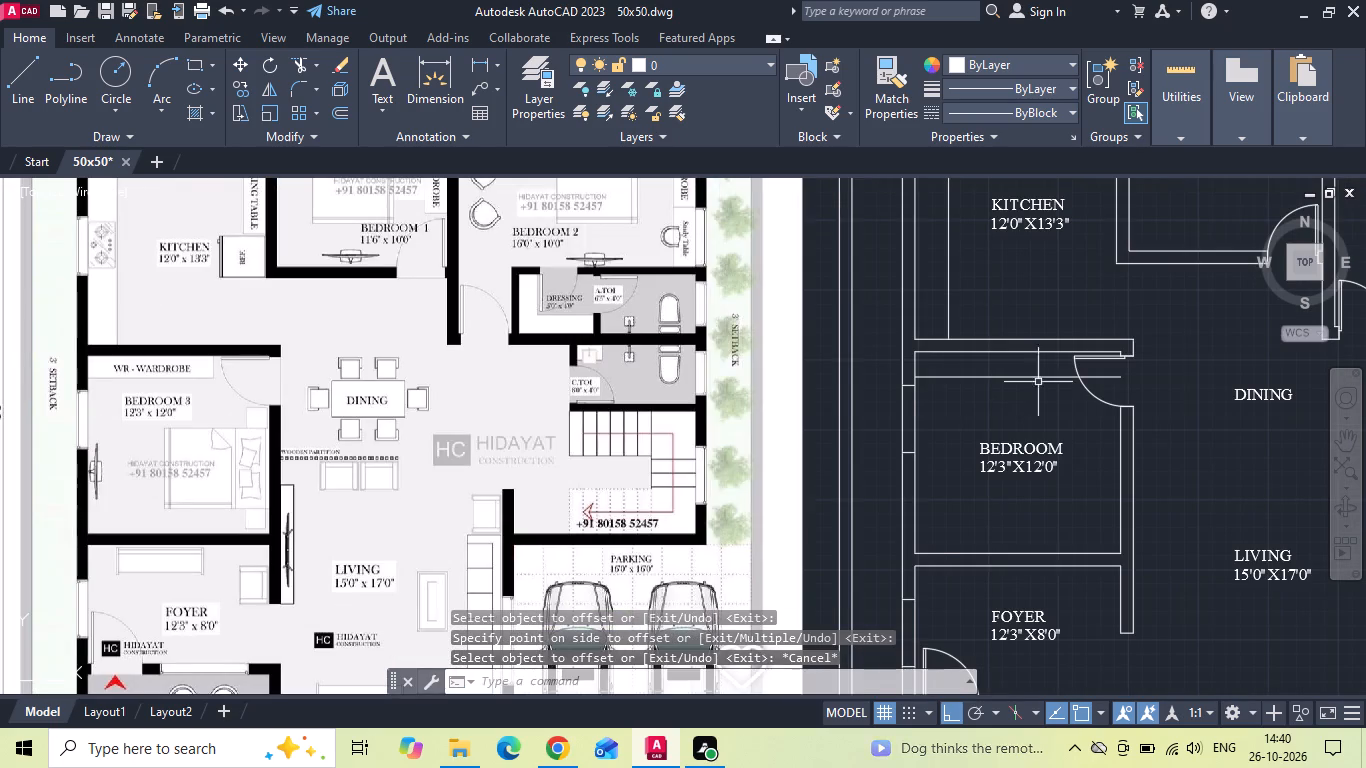
Offset the bedroom's left inner wall line 7' into the room to mark the wardrobe's end.
scroll(1095, 360, up, 2)
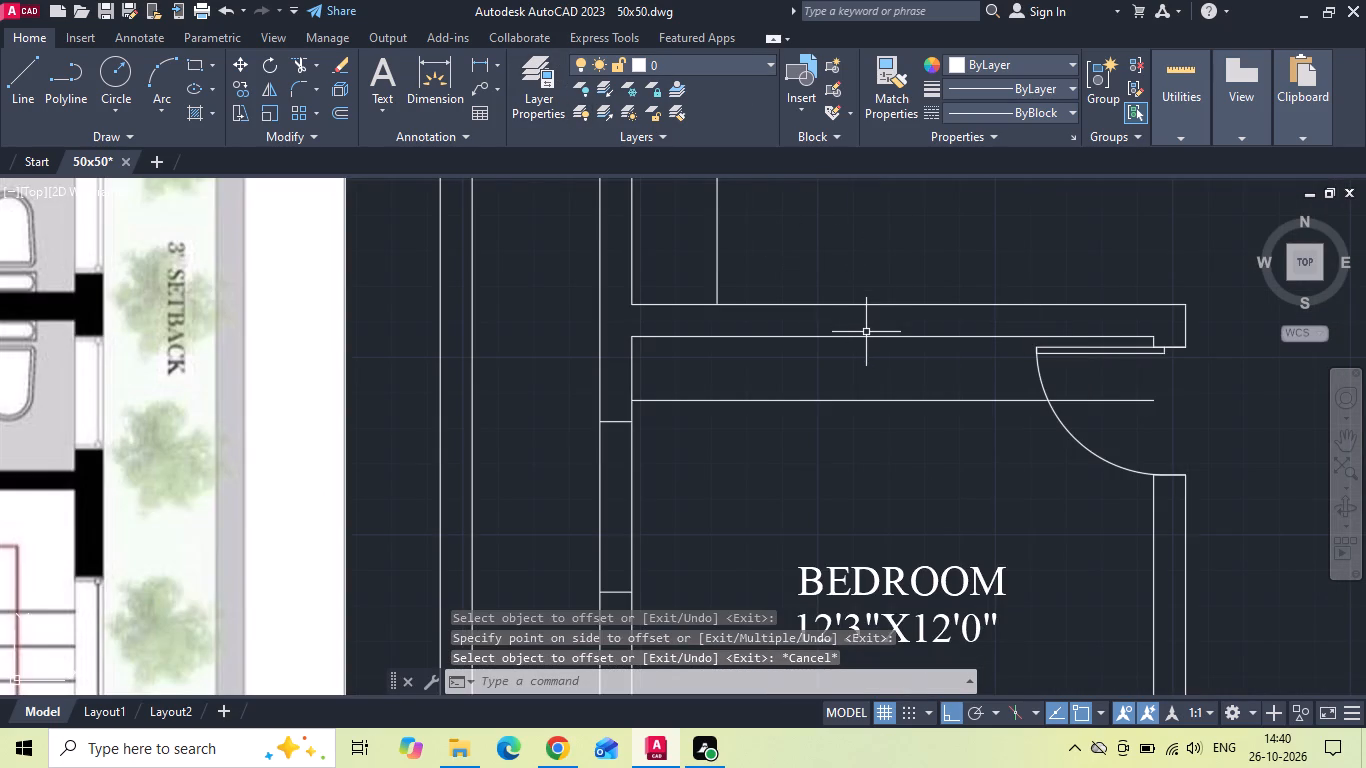
text(O)
key(space)
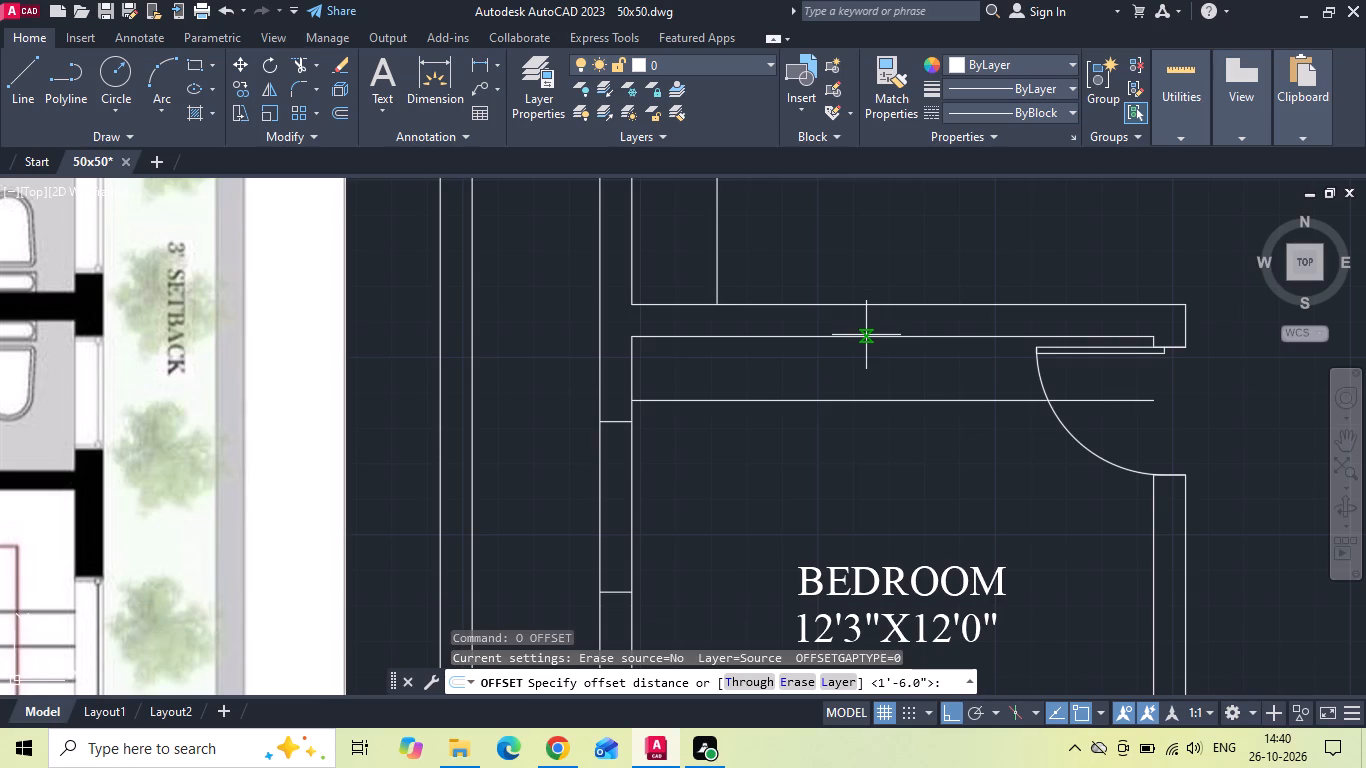
text(7')
key(Return)
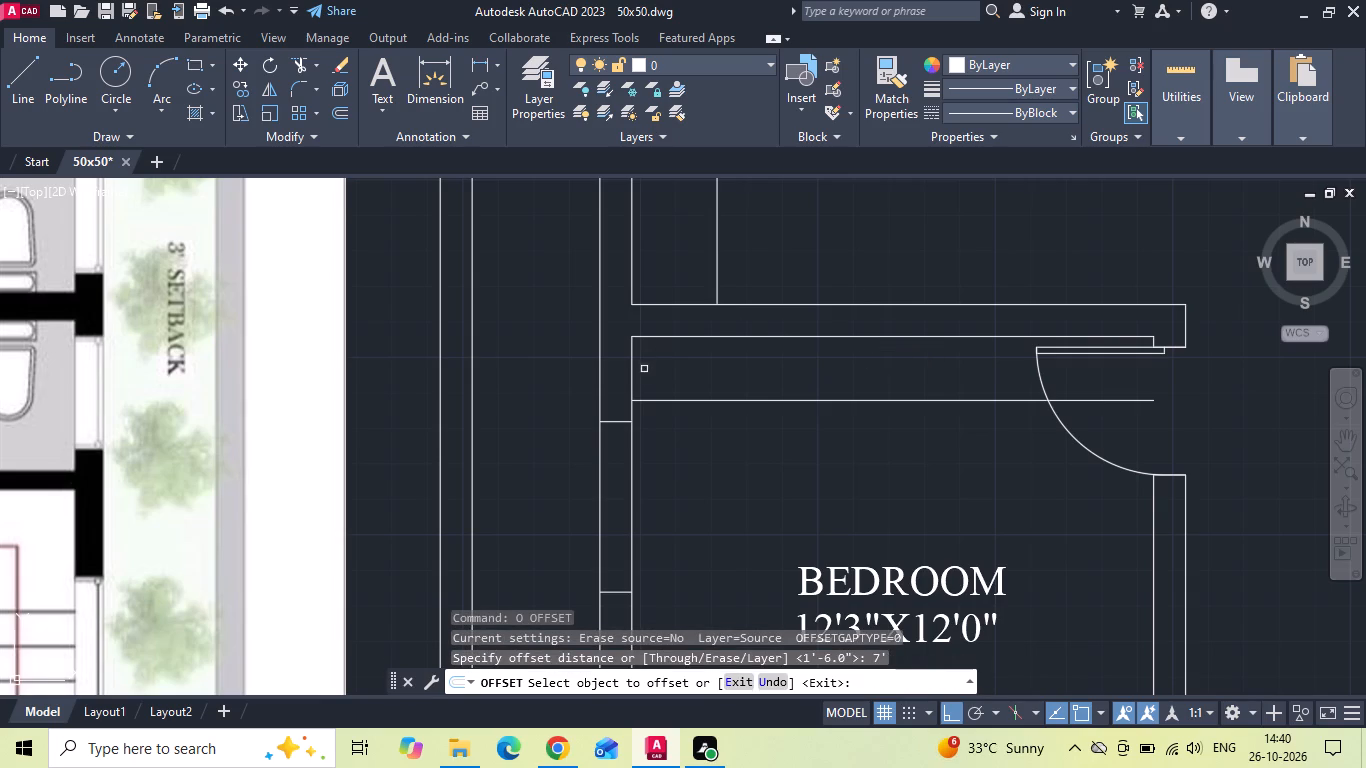
click(634, 387)
click(783, 379)
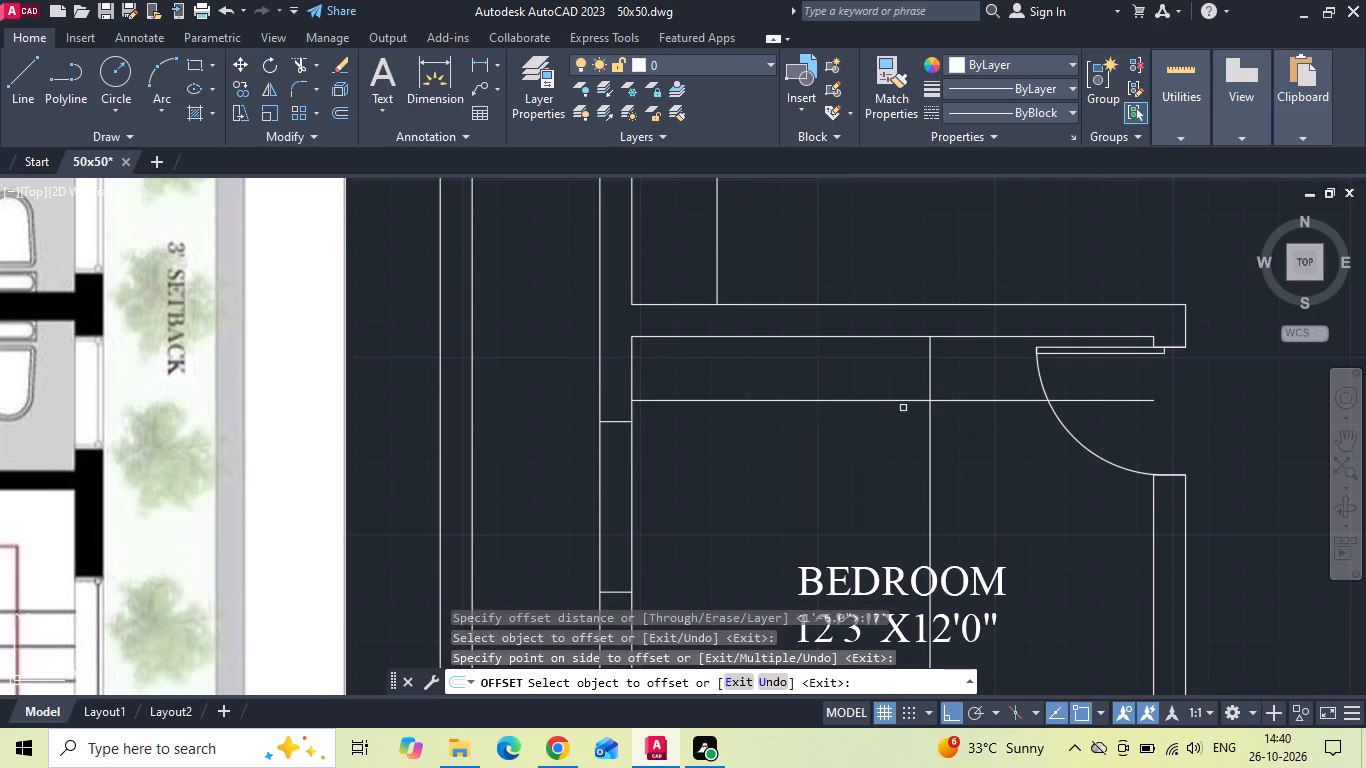
scroll(978, 415, down, 2)
scroll(985, 422, up, 2)
key(Escape)
Move the wardrobe's end line in the 12'3"x12'0" bedroom 24" toward the door.
drag(971, 444, 883, 459)
click(846, 456)
right_click(846, 456)
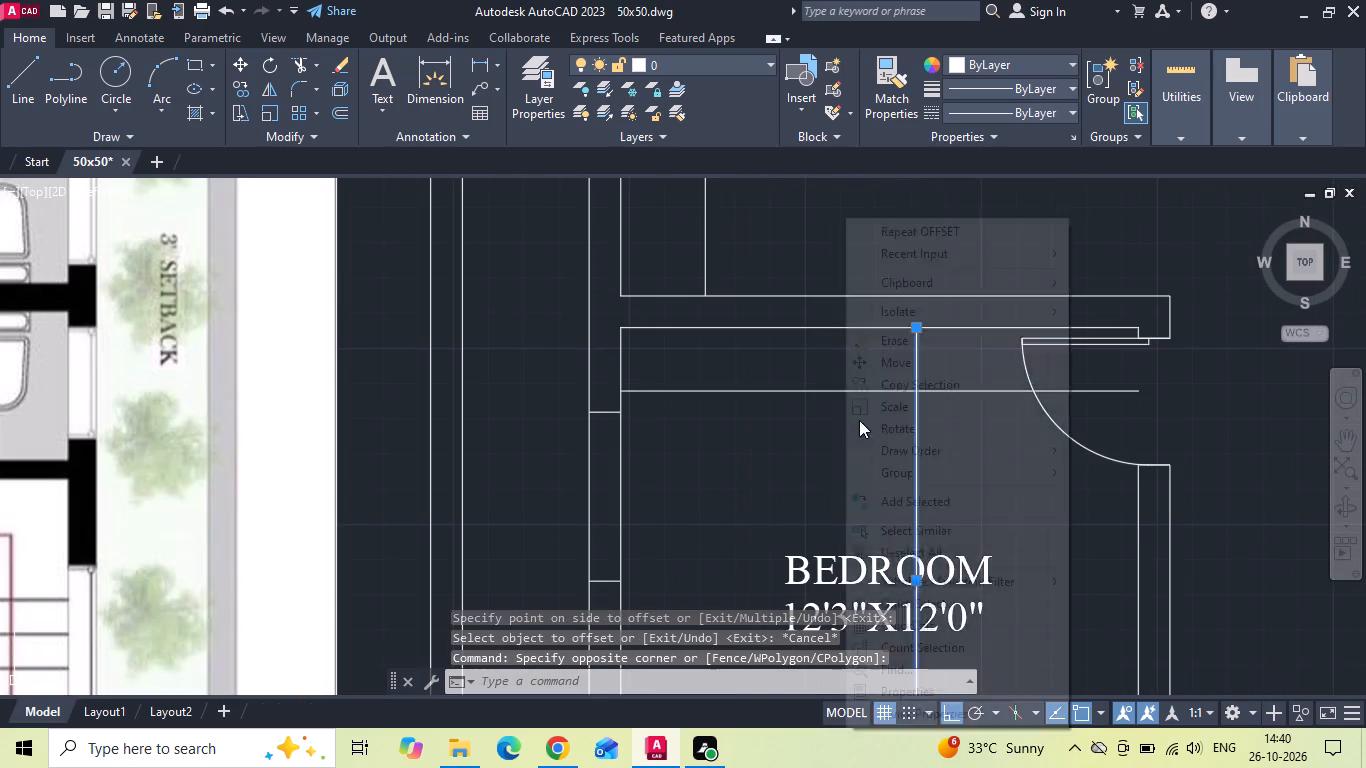
click(881, 364)
drag(836, 465, 857, 468)
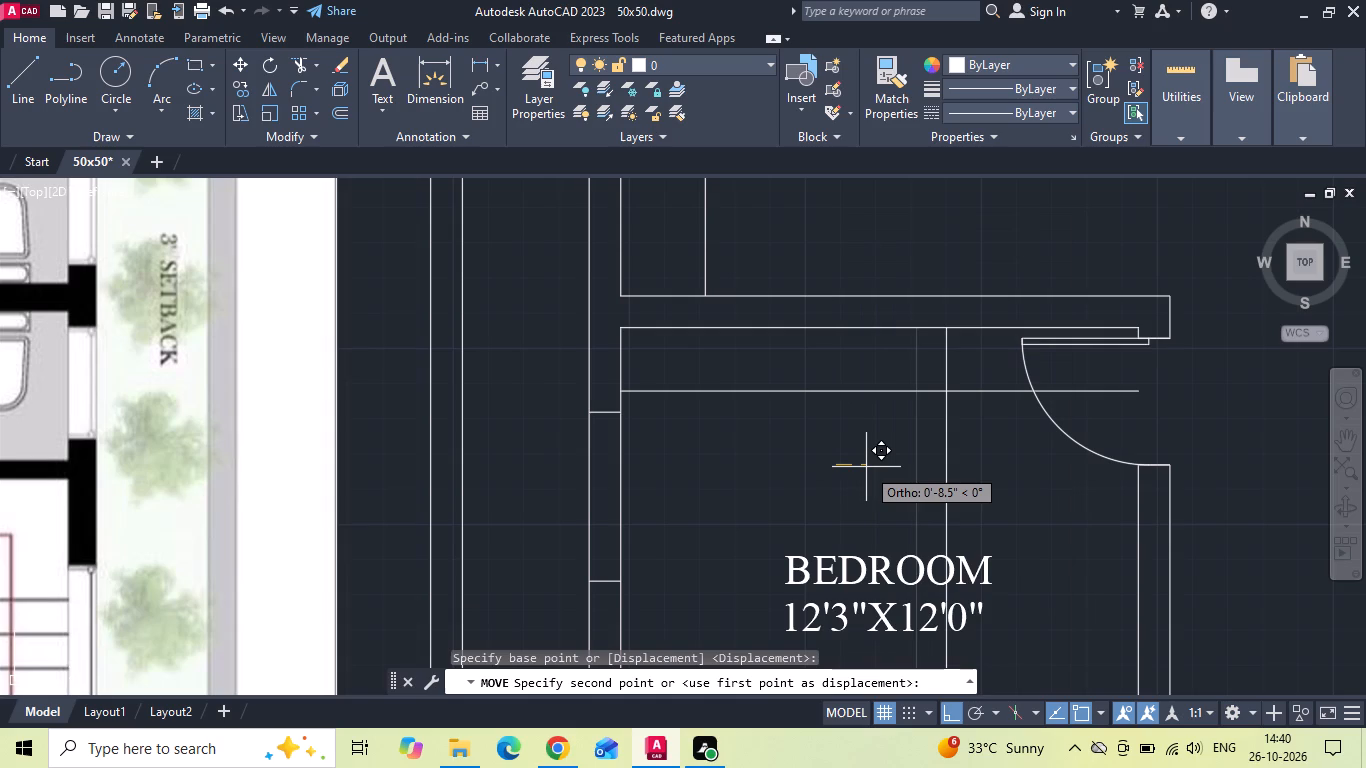
key(2)
text(4)
key(space)
Trim the 12'3"x12'0" bedroom's wardrobe front and end lines to a closed corner and erase the leftover segment across the door swing.
text(TR)
key(space)
drag(1013, 389, 1014, 398)
click(1003, 424)
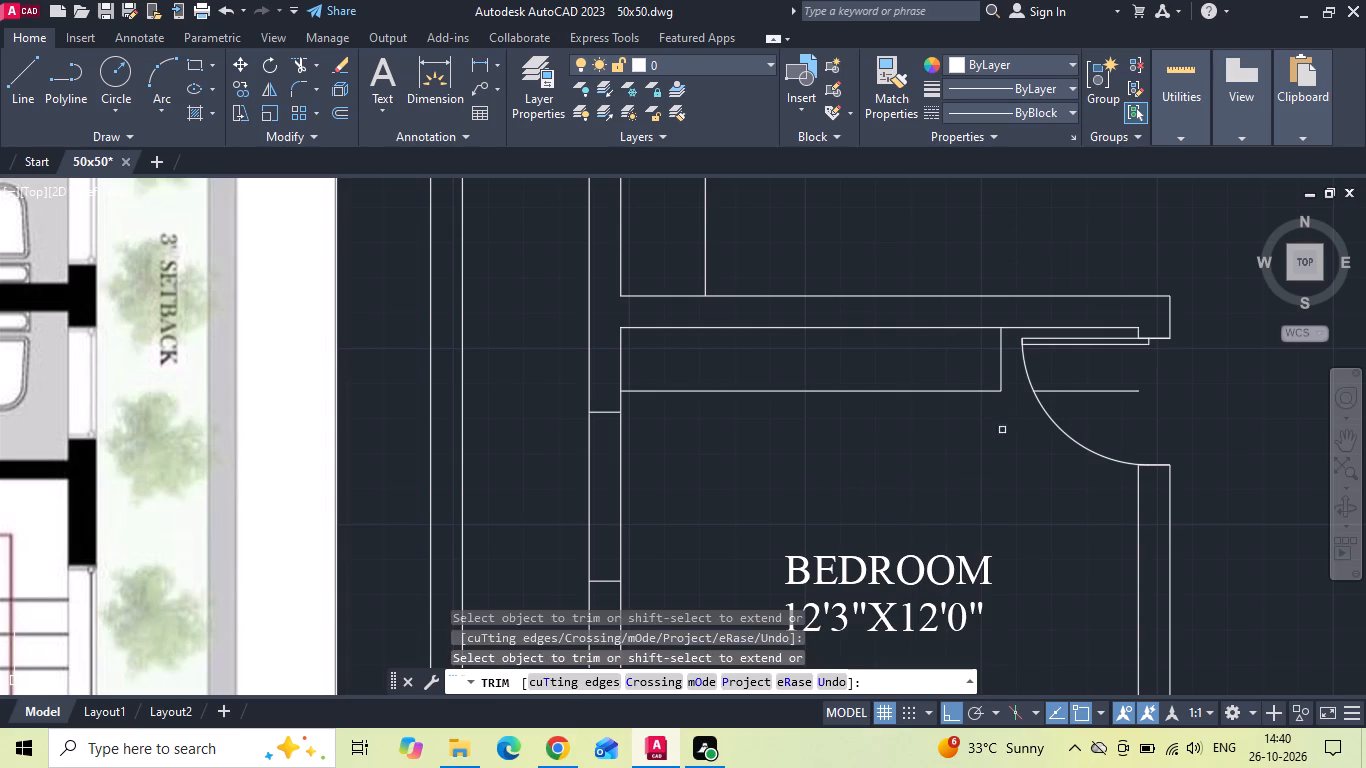
key(Escape)
click(1077, 396)
click(1076, 379)
key(Delete)
Offset the kitchen's right wall line 18" into the kitchen.
scroll(1046, 414, down, 2)
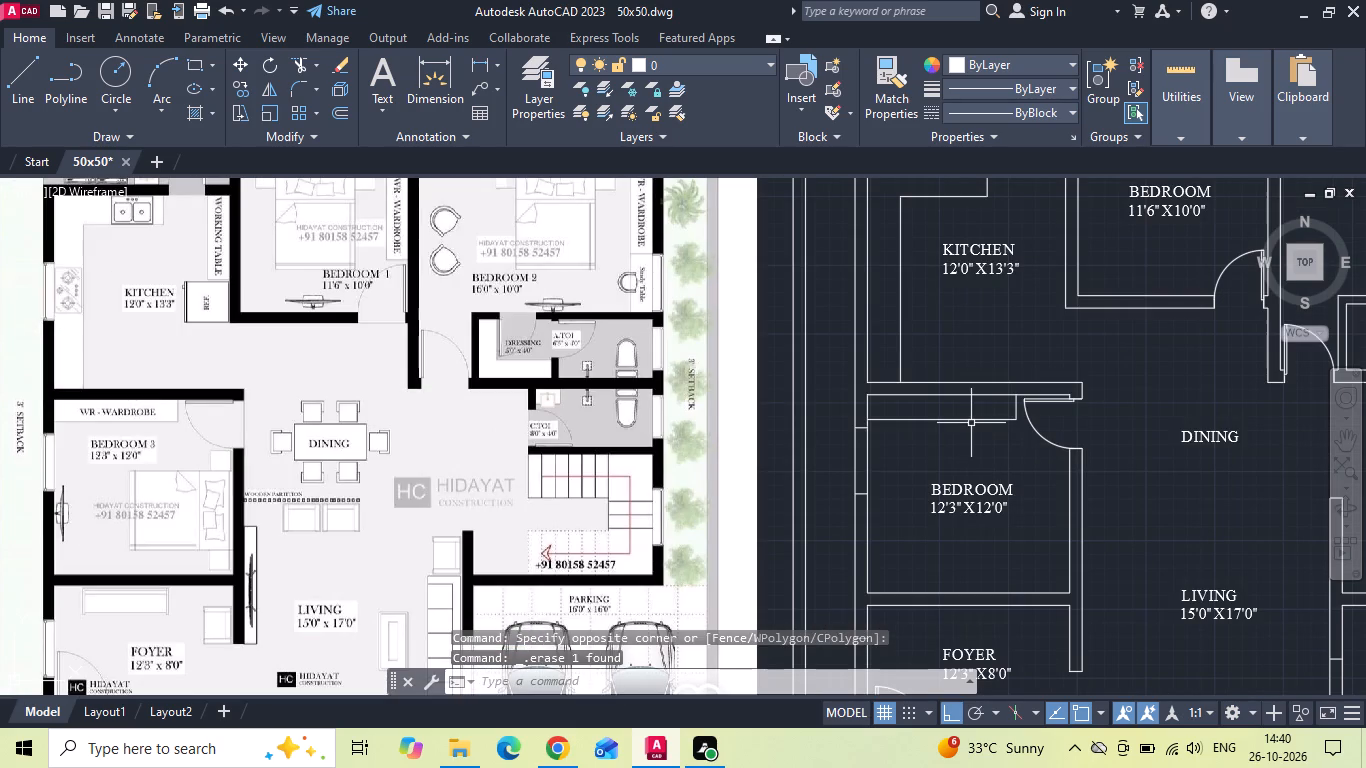
middle_drag(974, 450, 931, 526)
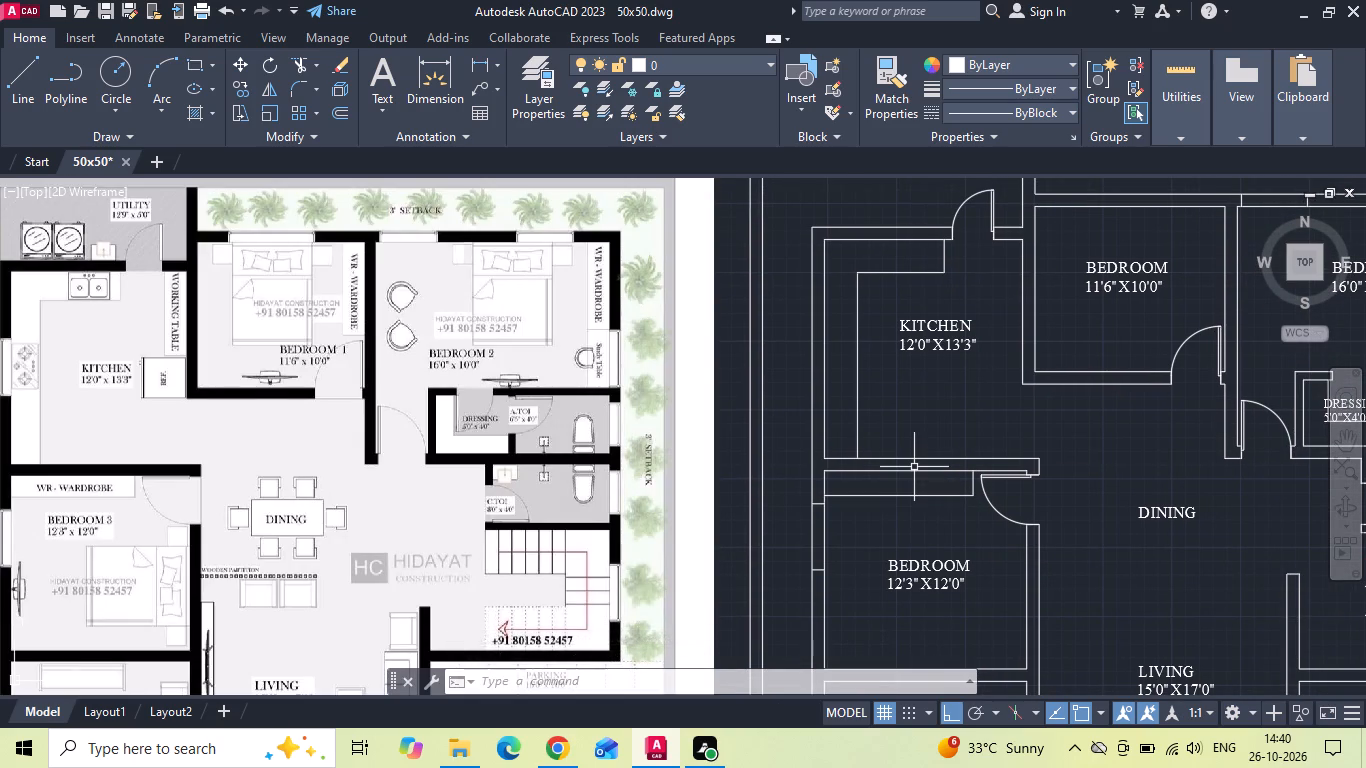
text(O 18)
key(space)
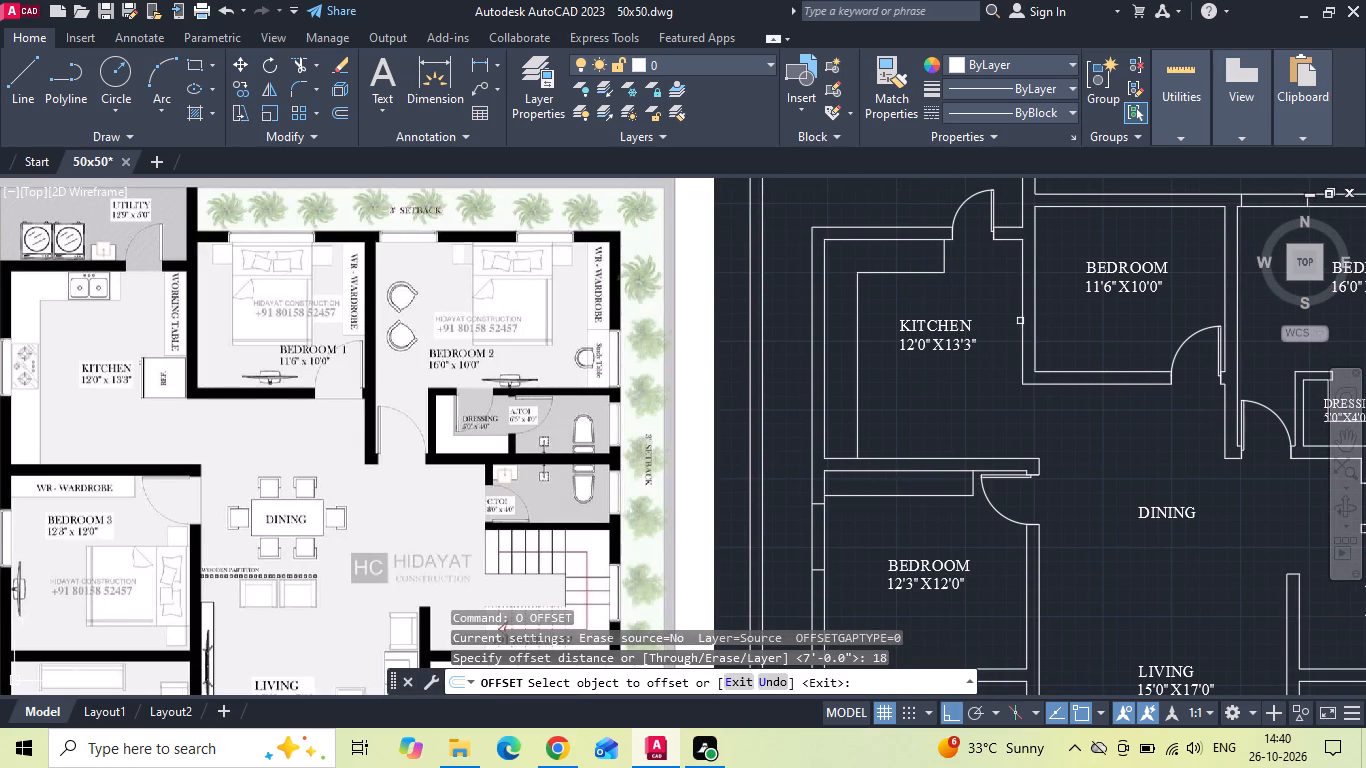
click(1021, 306)
click(1001, 304)
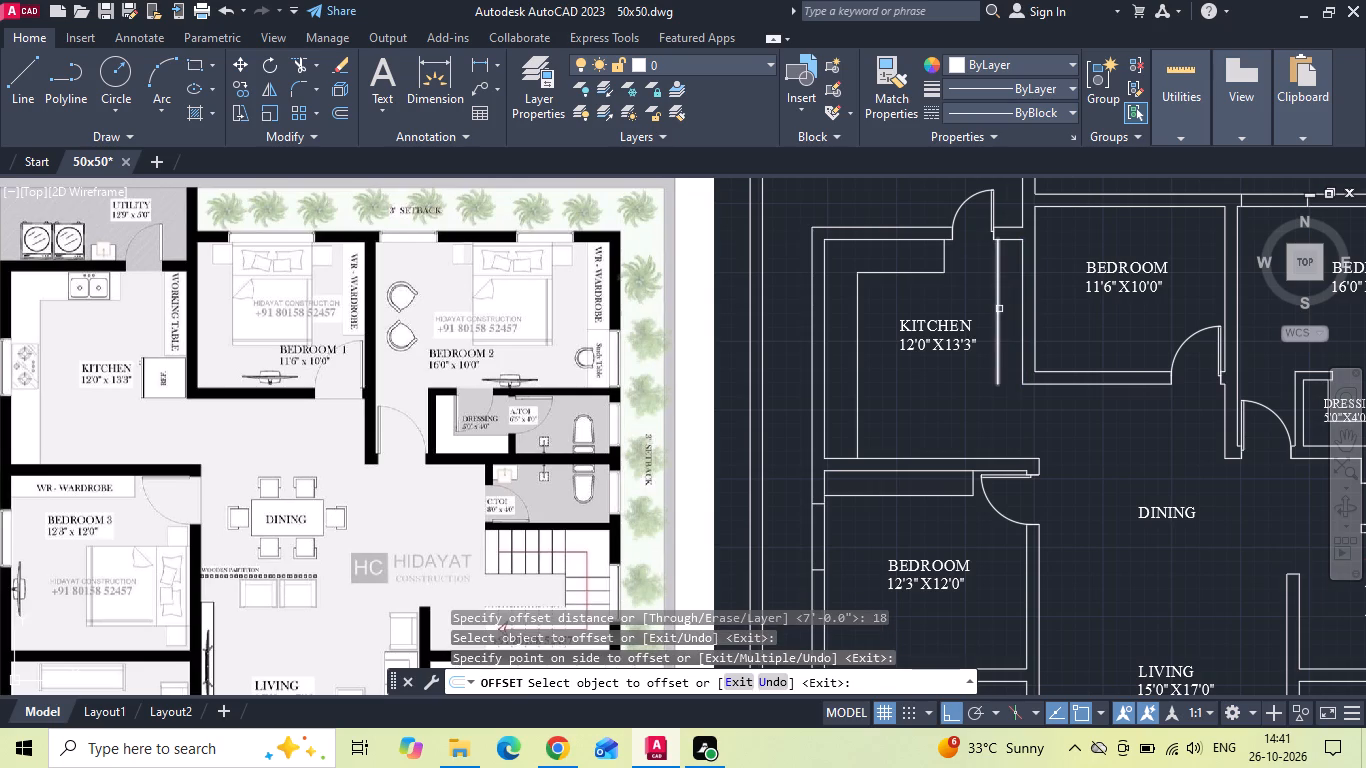
key(Escape)
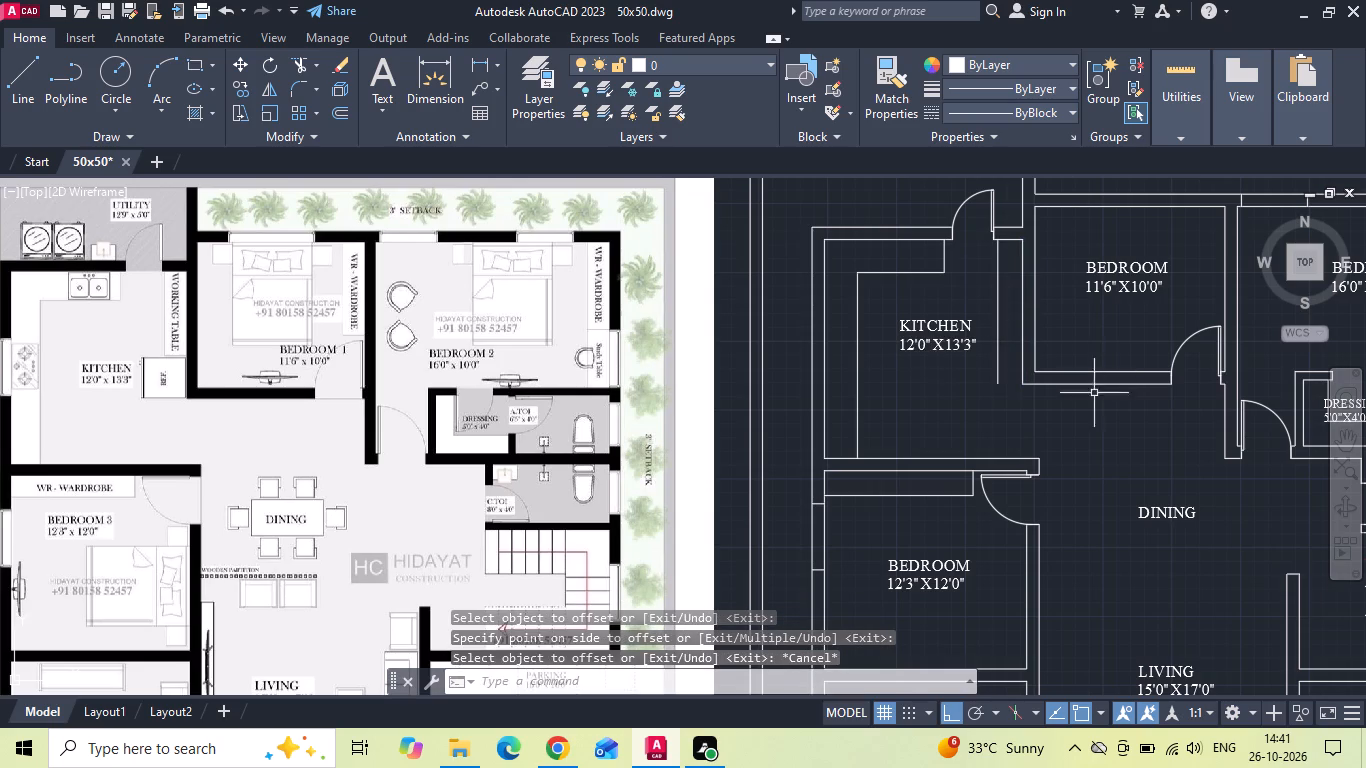
Offset the 11'6"x10'0" bedroom's right wall line 18" into the room for the wardrobe front.
middle_drag(1069, 407, 888, 449)
key(space)
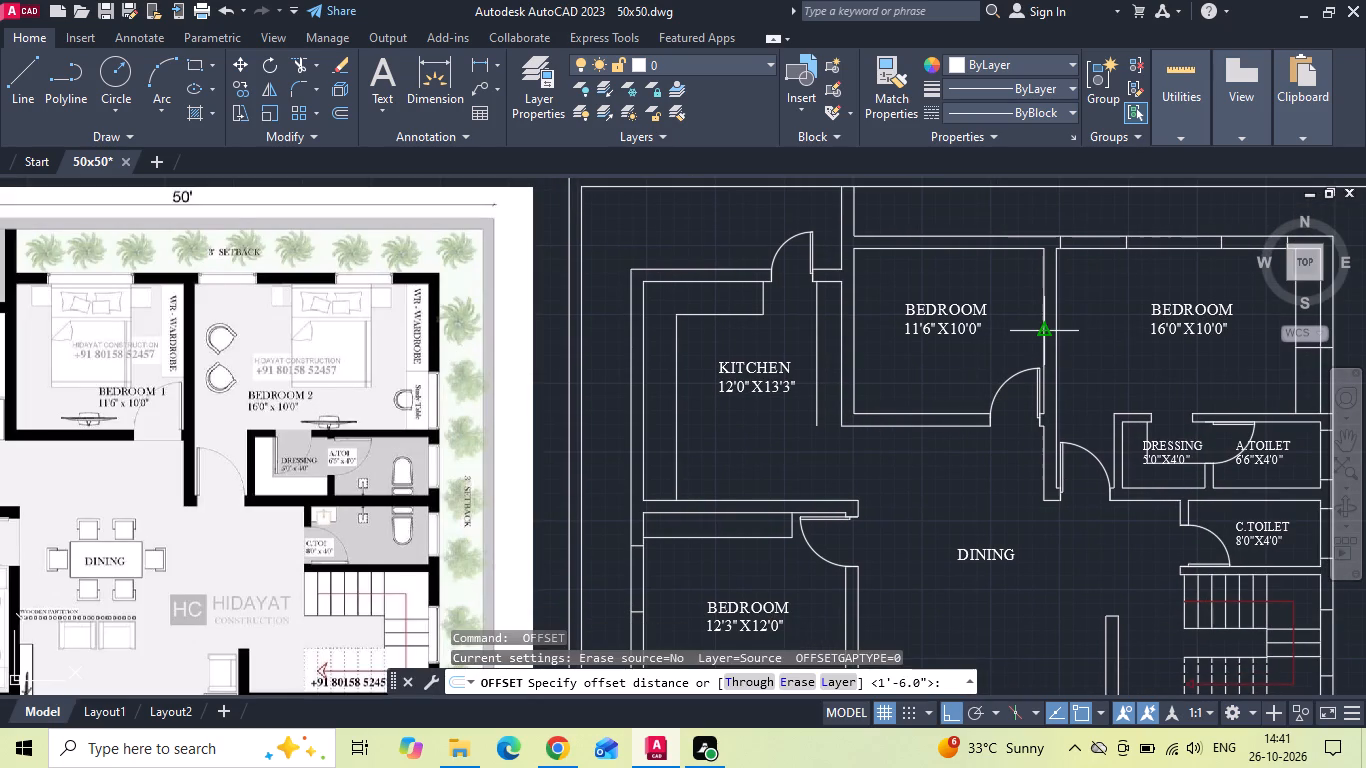
key(space)
drag(1042, 321, 1025, 326)
click(1008, 328)
key(Escape)
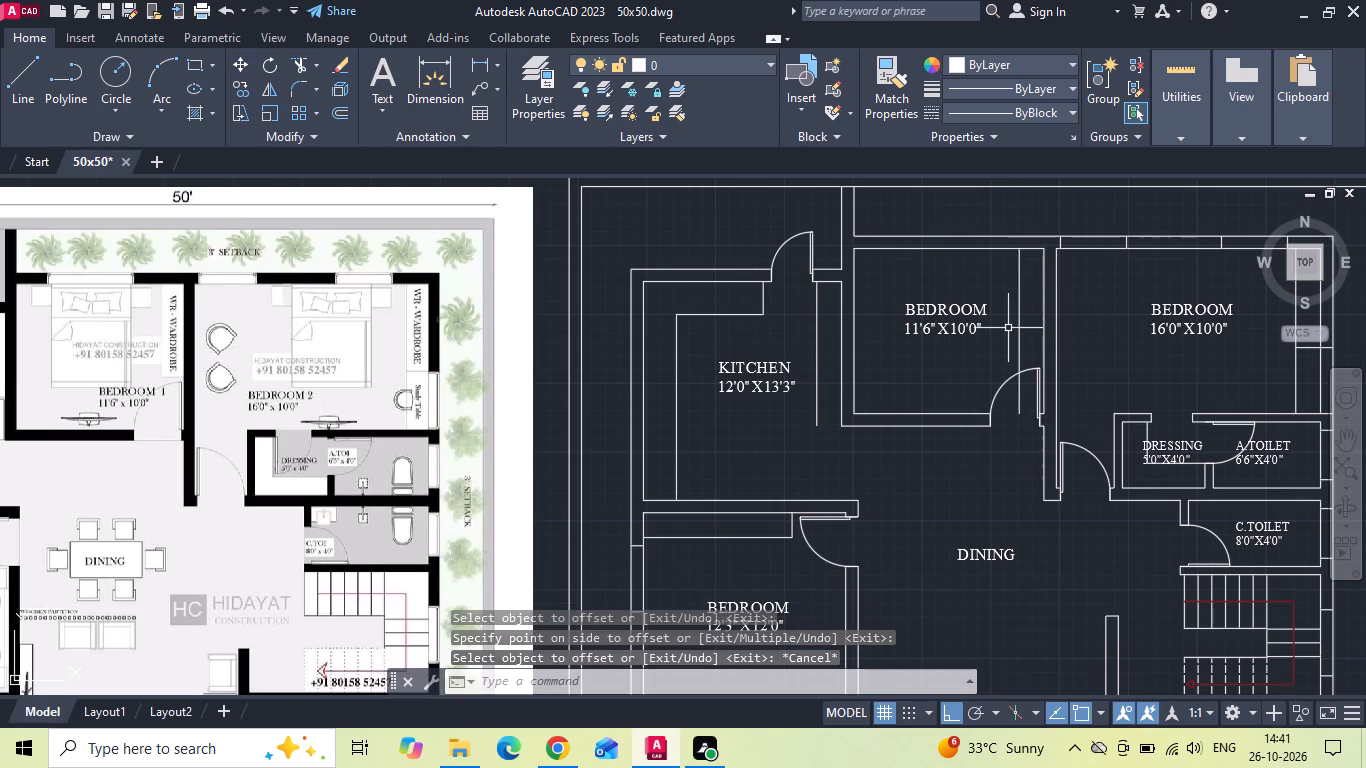
Stretch the 16'0"x10'0" bedroom's wardrobe end line horizontally across into the 11'6"x10'0" bedroom, past its wardrobe front.
middle_drag(1044, 352, 882, 378)
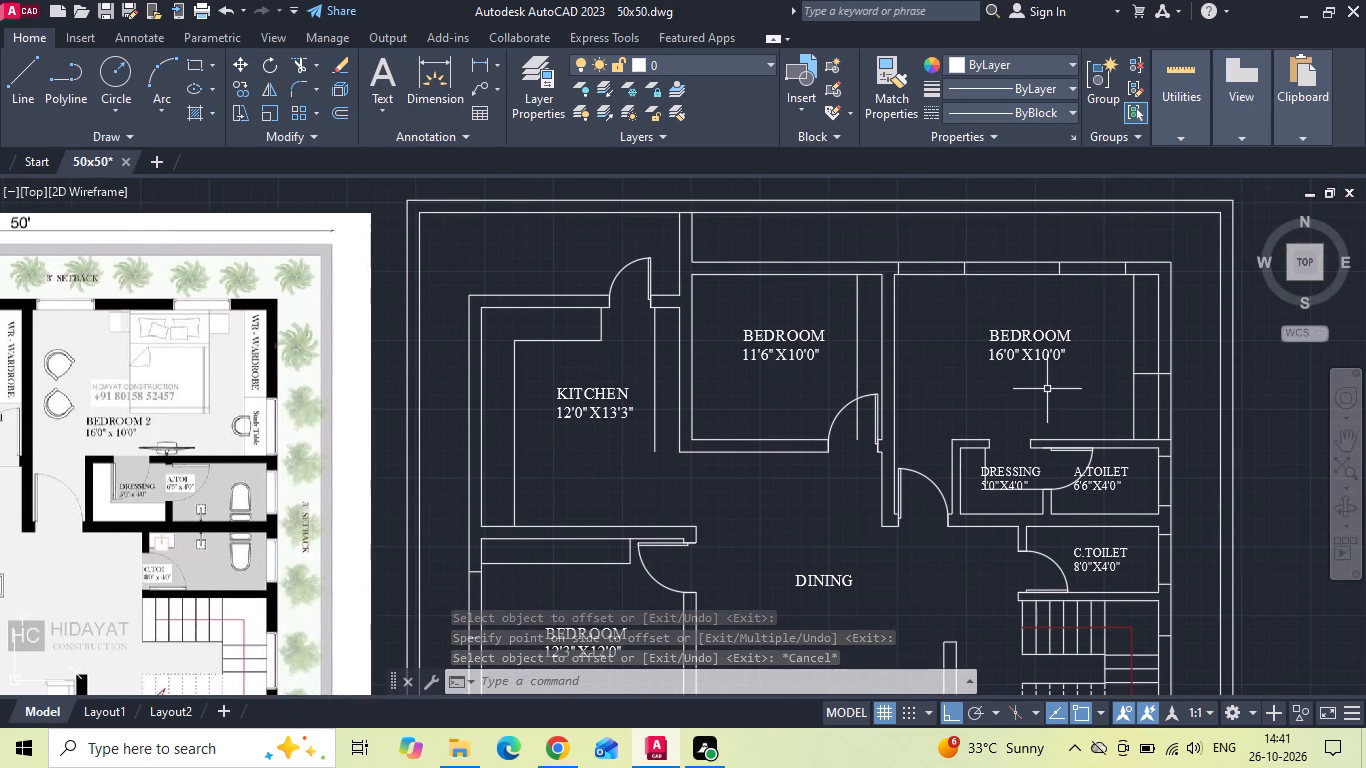
click(1147, 372)
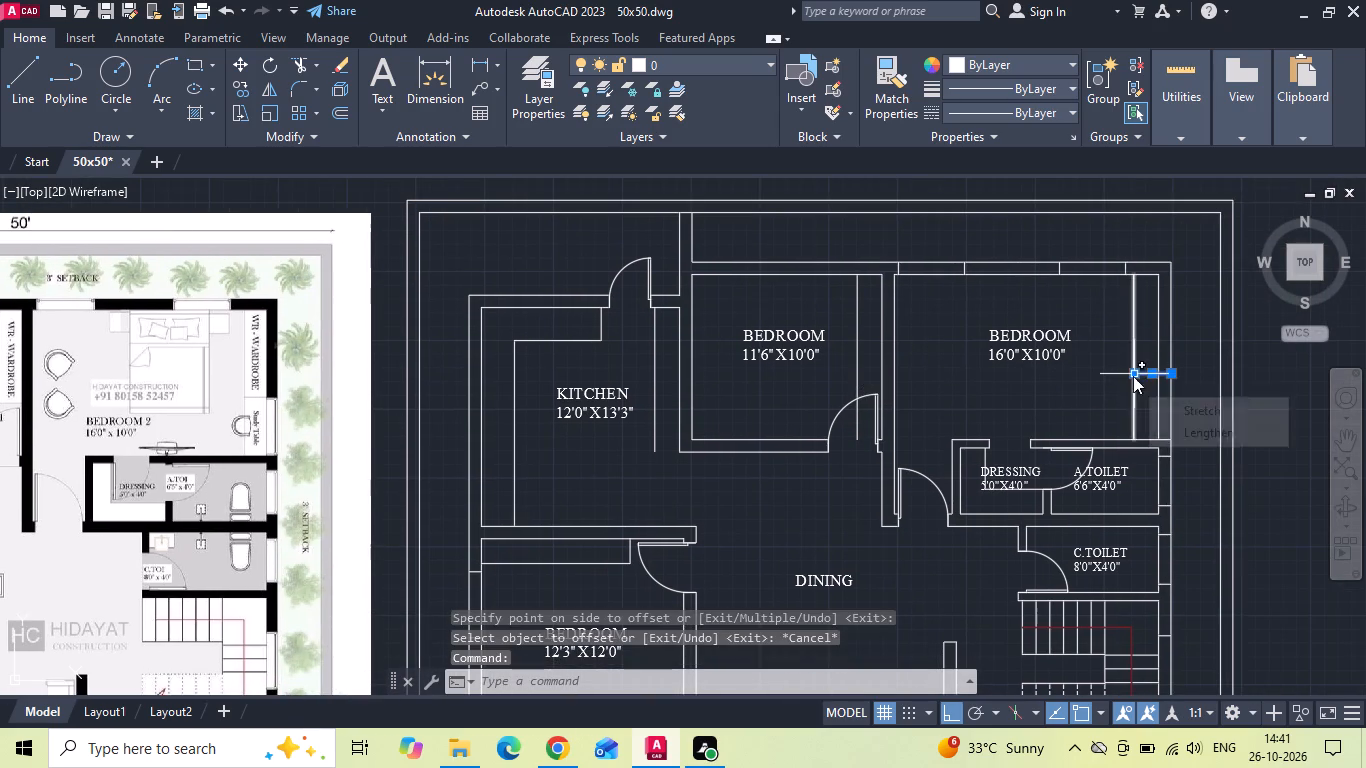
click(1133, 376)
click(784, 417)
key(Escape)
Trim the stretched line and the wardrobe front, leaving a closed wardrobe in each of the 11'6"x10'0" and 16'0"x10'0" bedrooms.
text(TR)
key(space)
key(space)
click(855, 388)
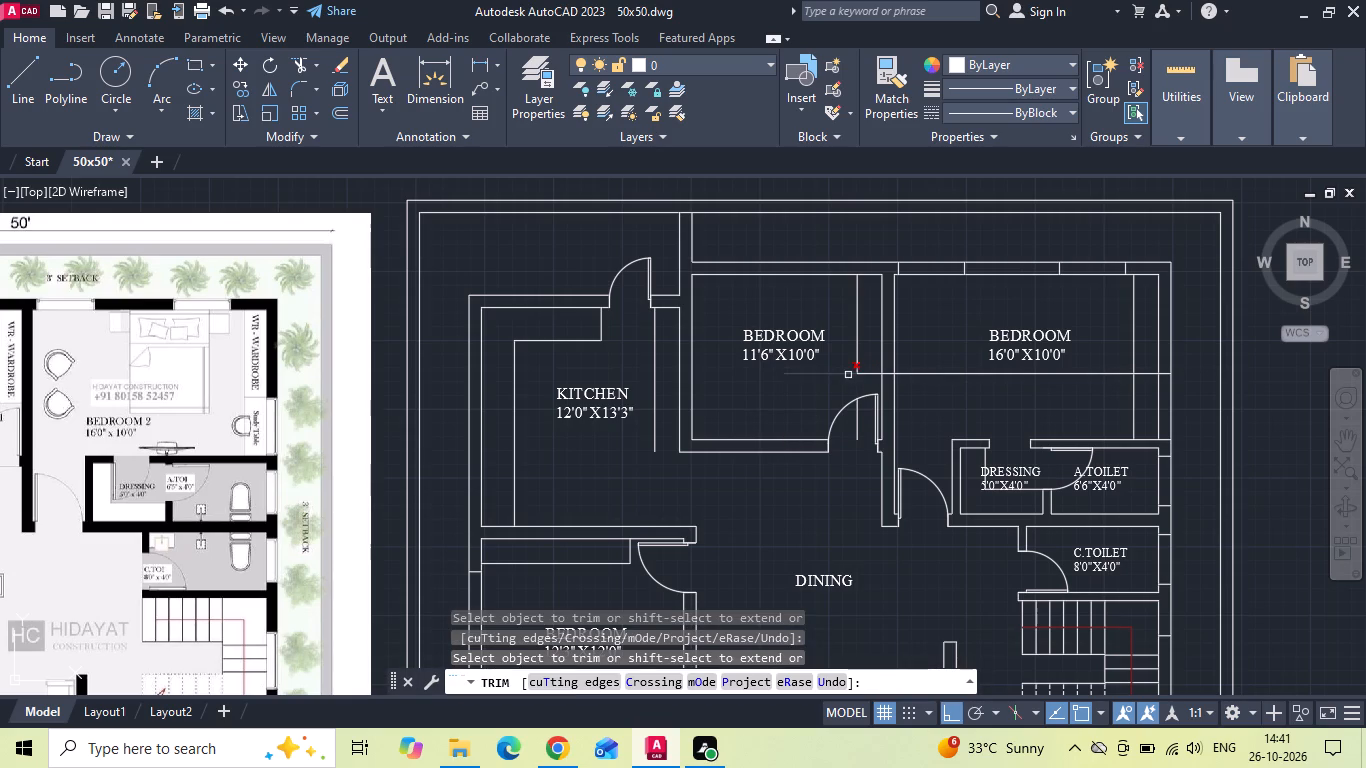
click(848, 375)
click(859, 424)
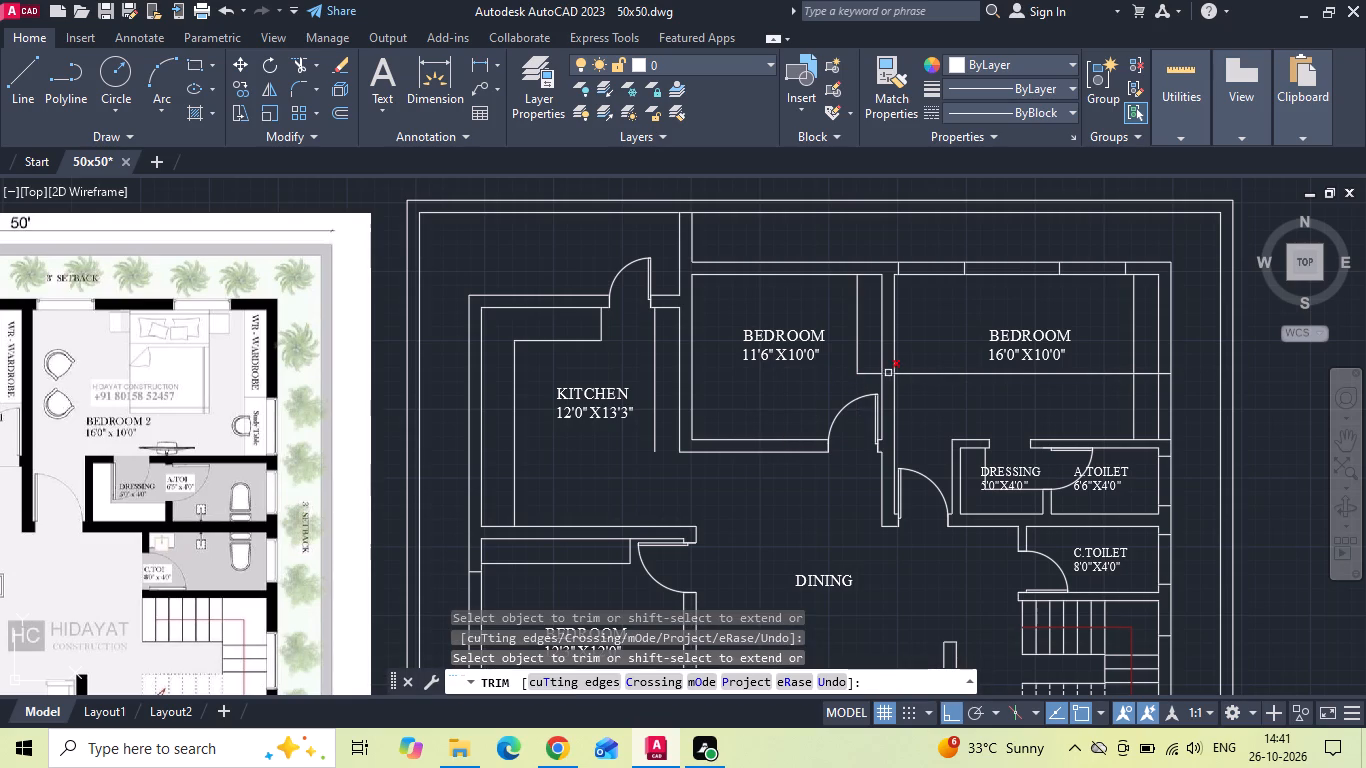
click(888, 372)
click(933, 373)
scroll(938, 385, down, 1)
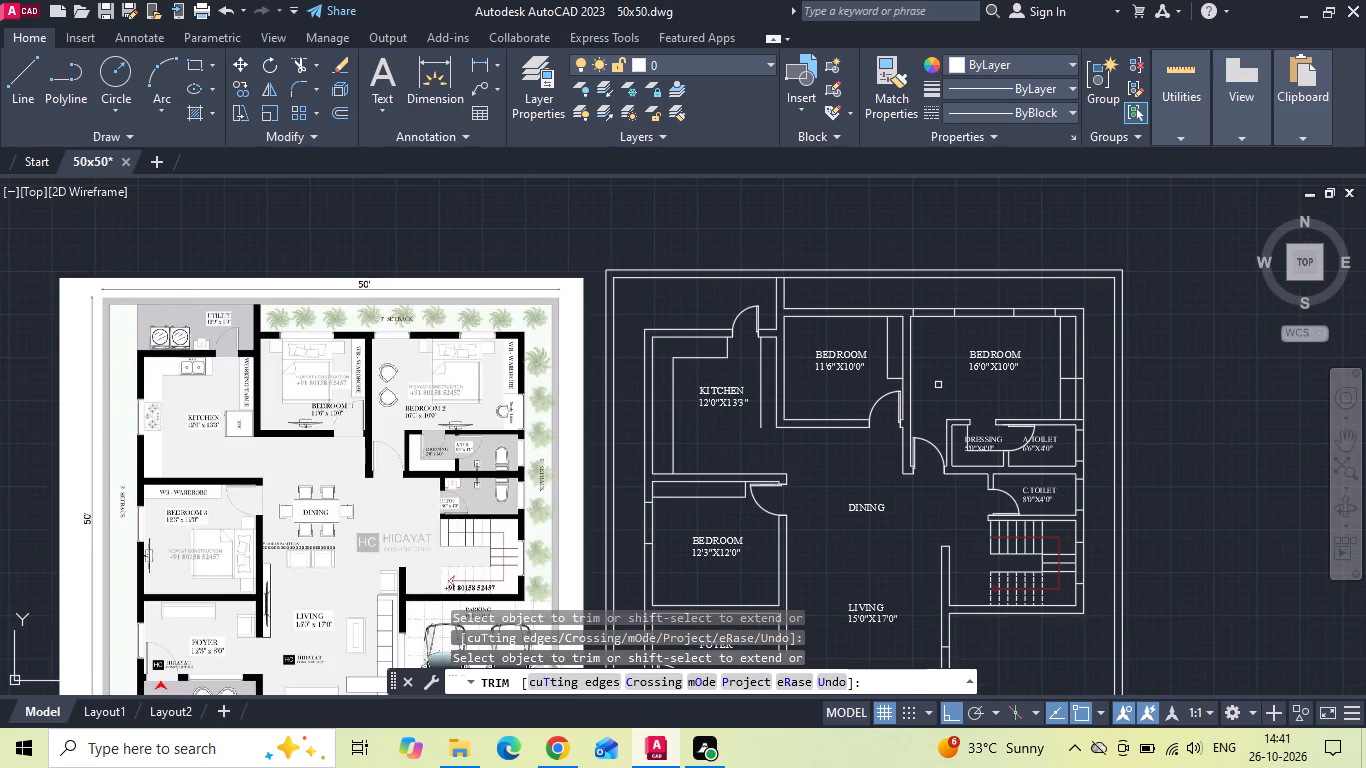
key(Escape)
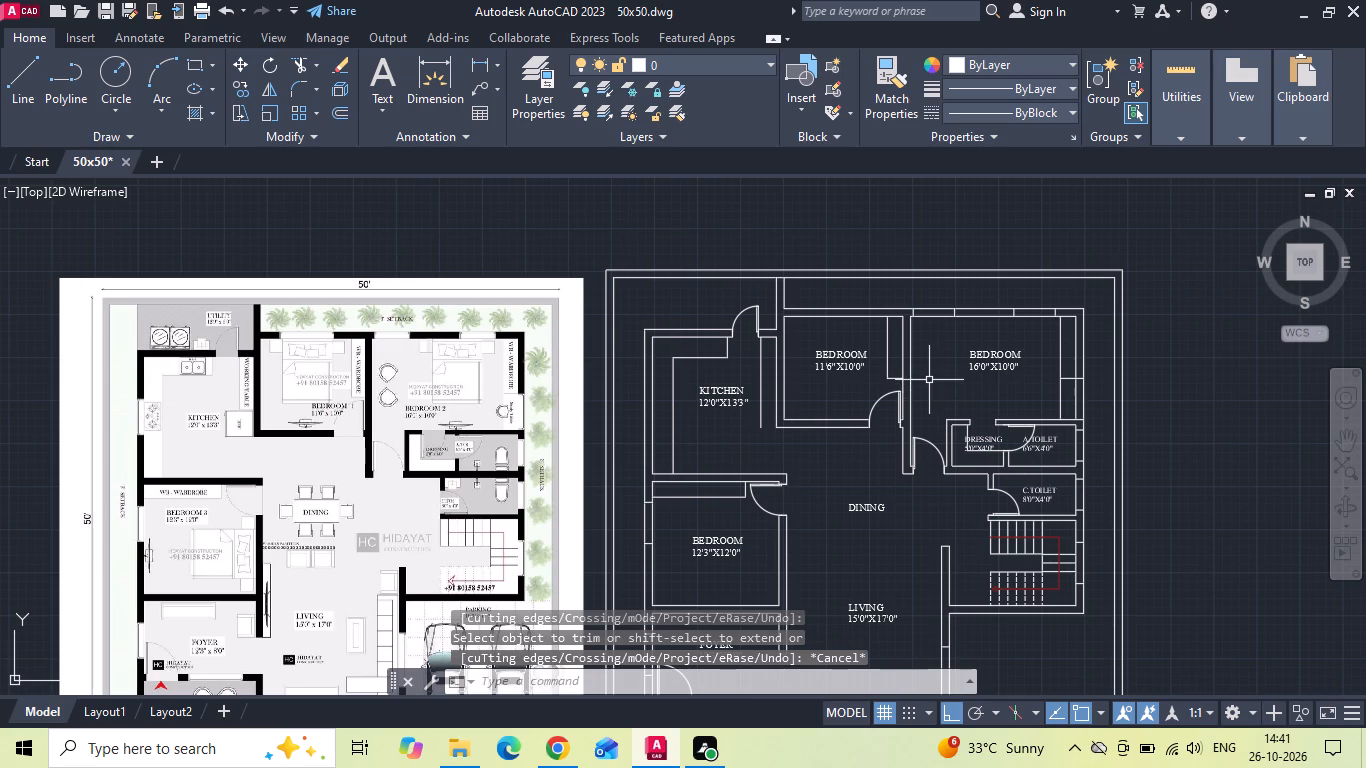
Measure the gap between the wardrobe end and the door leaf in the 12'3"x12'0" bedroom.
scroll(915, 377, up, 4)
scroll(826, 342, down, 4)
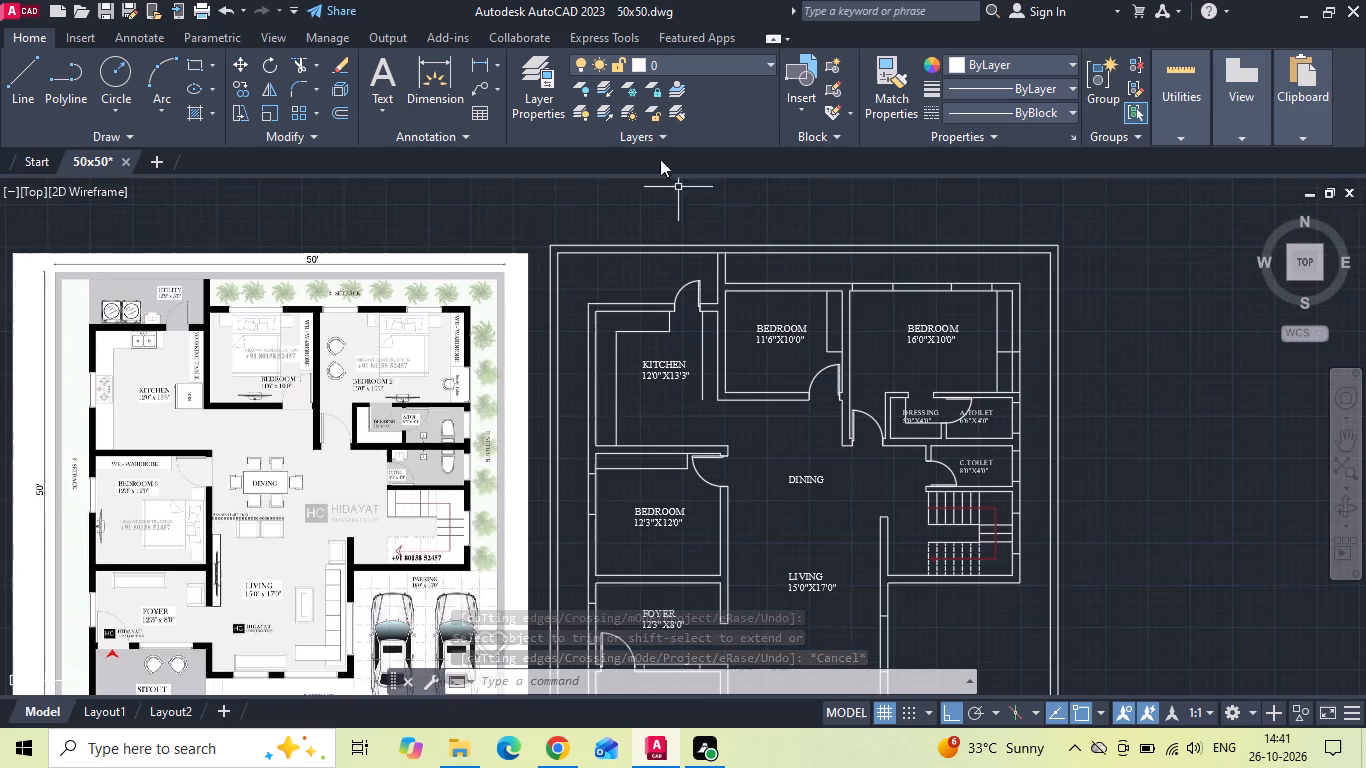
click(477, 71)
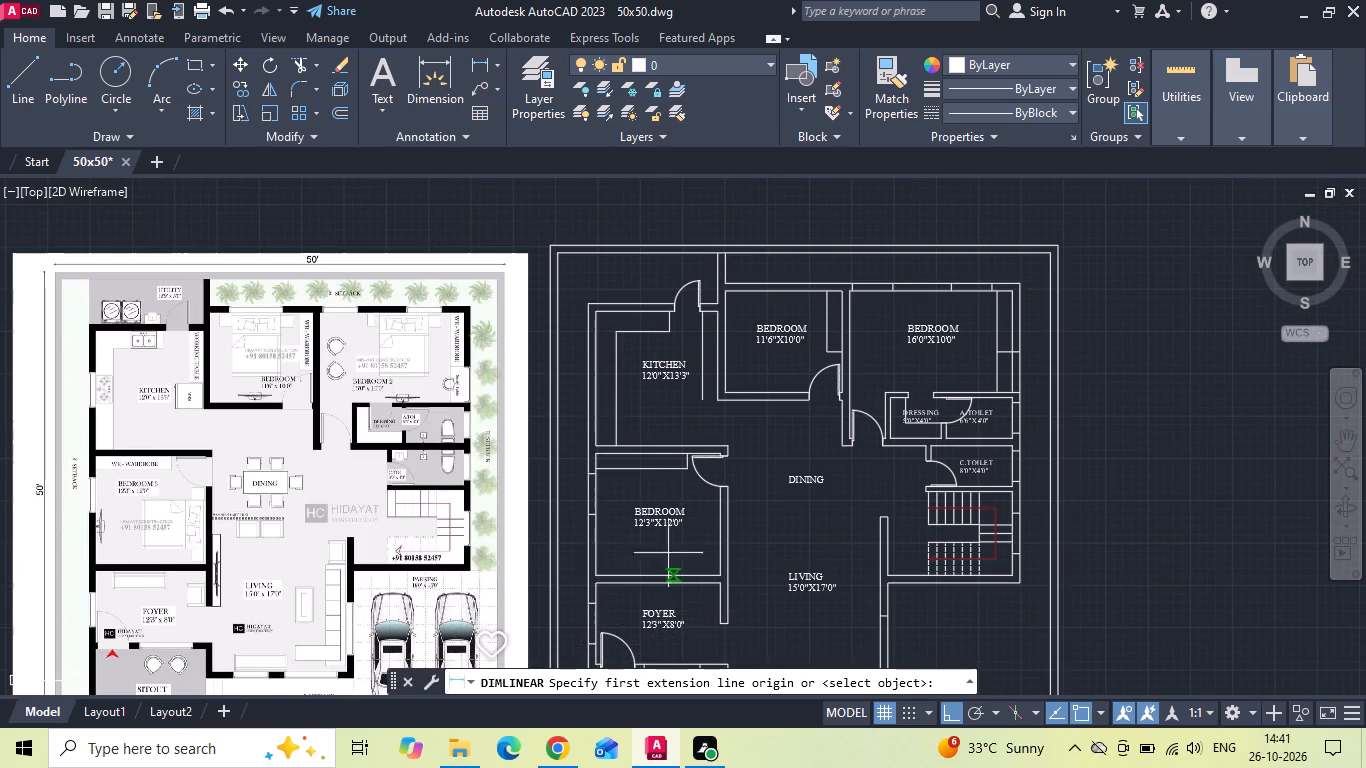
scroll(646, 442, up, 4)
scroll(776, 517, up, 1)
click(824, 517)
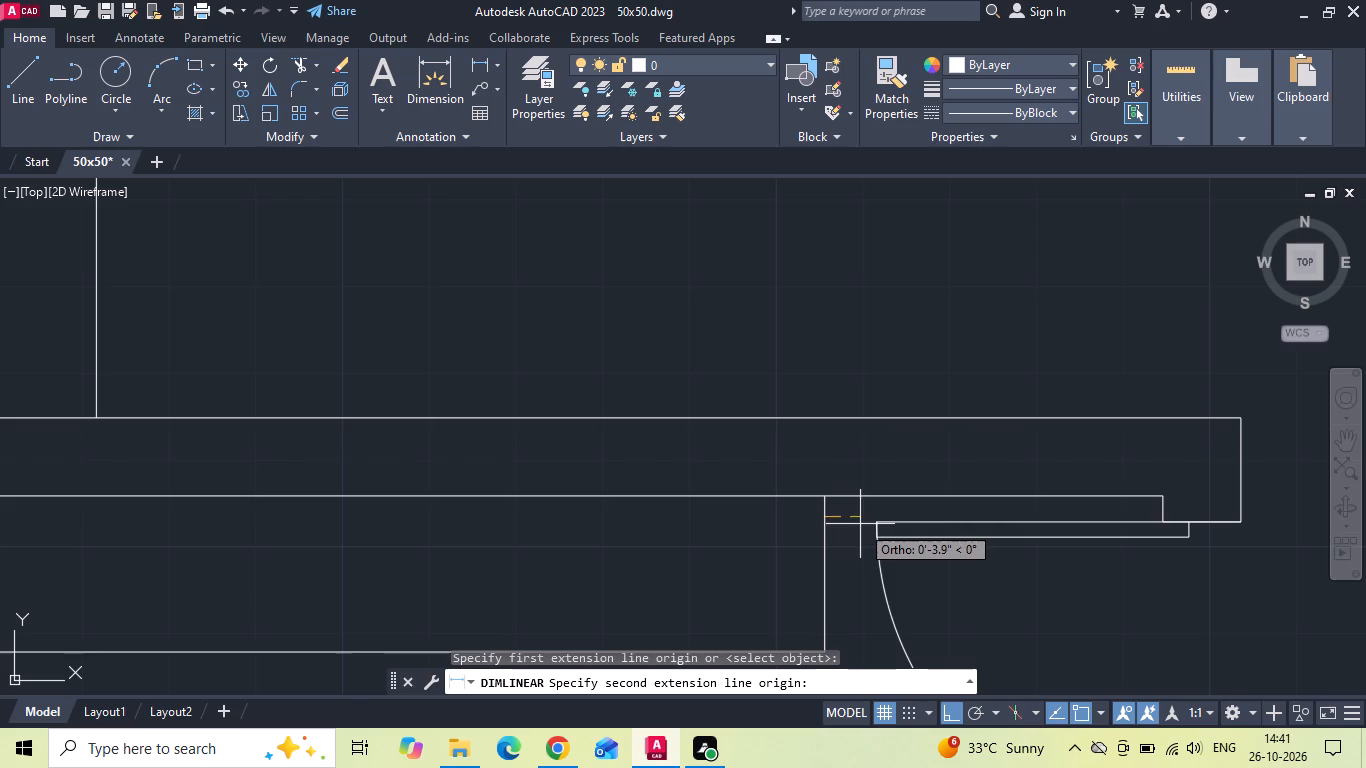
click(879, 521)
scroll(866, 531, down, 2)
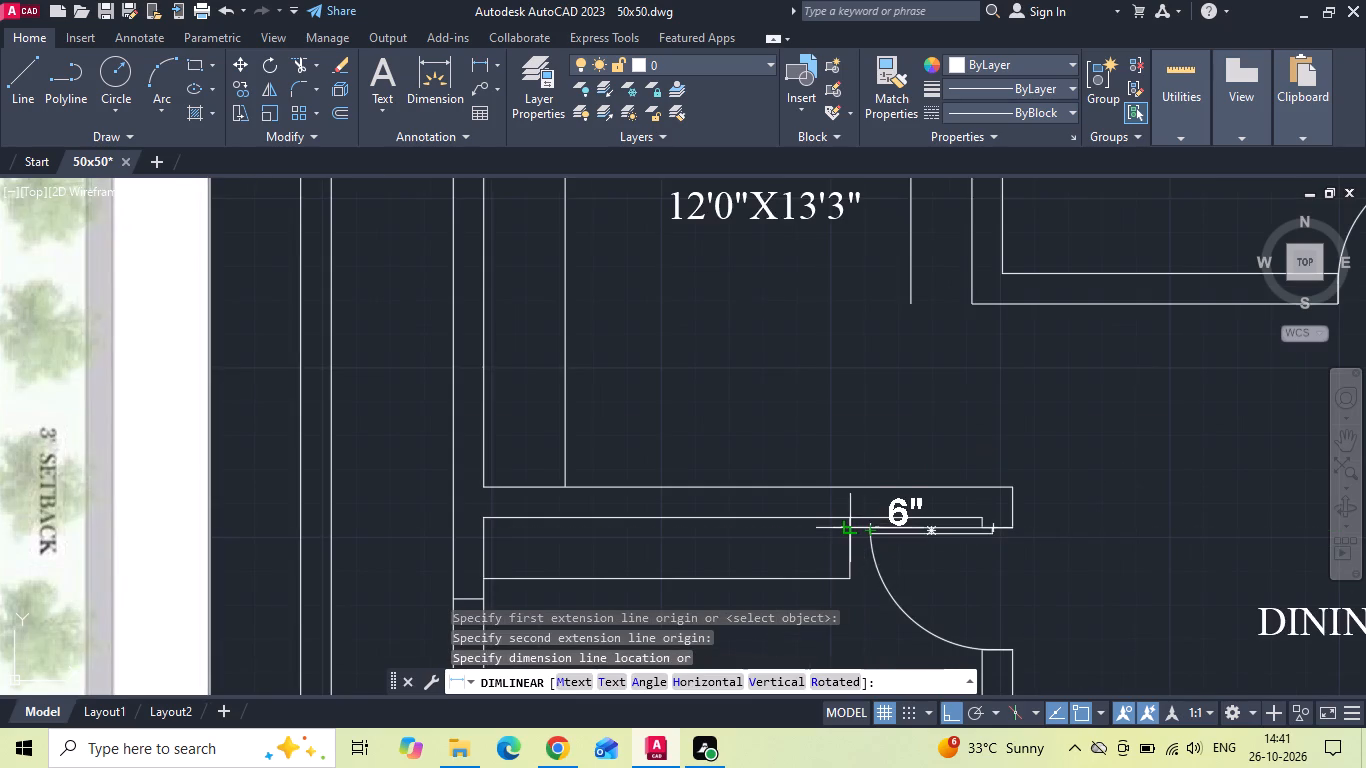
scroll(823, 535, down, 2)
scroll(1044, 338, up, 2)
key(Escape)
Measure the gap between the wardrobe end and the door leaf in the 11'6"x10'0" bedroom.
scroll(1111, 449, up, 2)
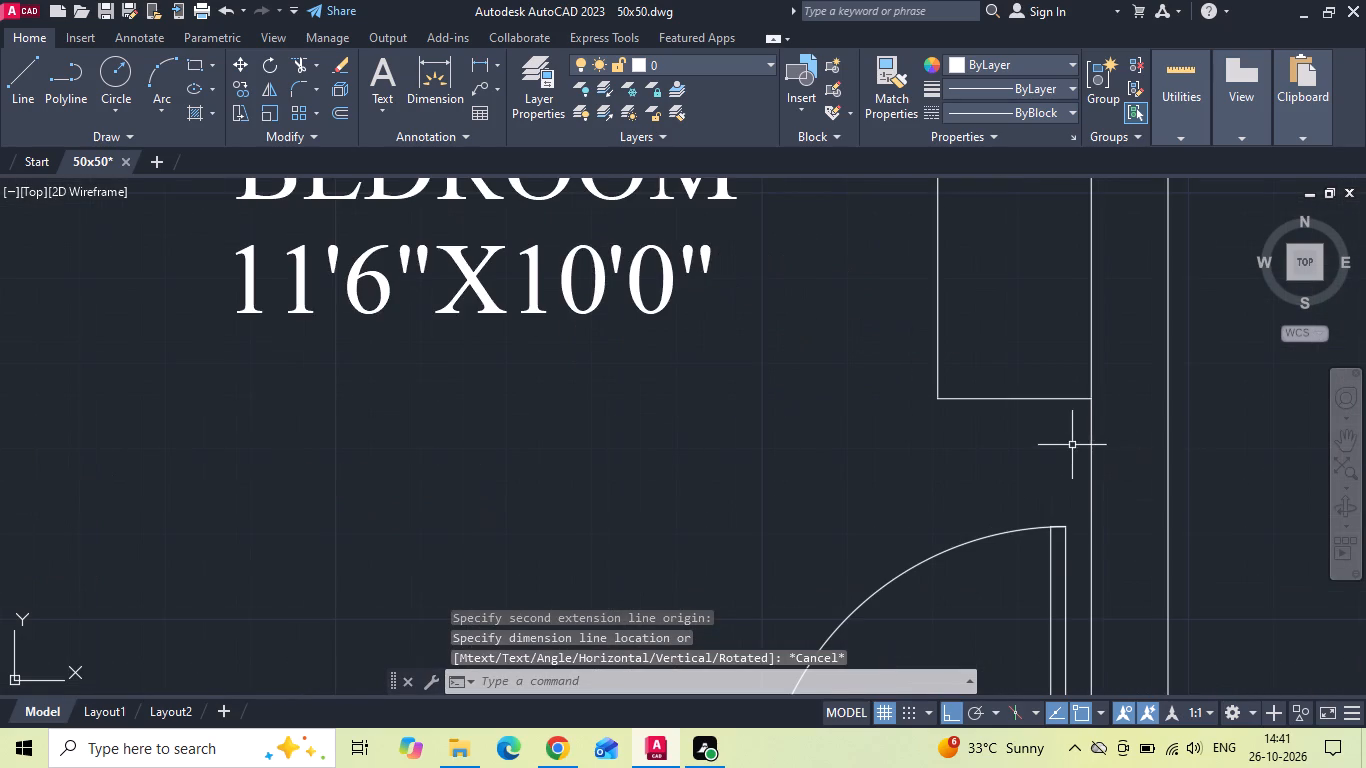
text(DLI)
key(space)
click(1058, 526)
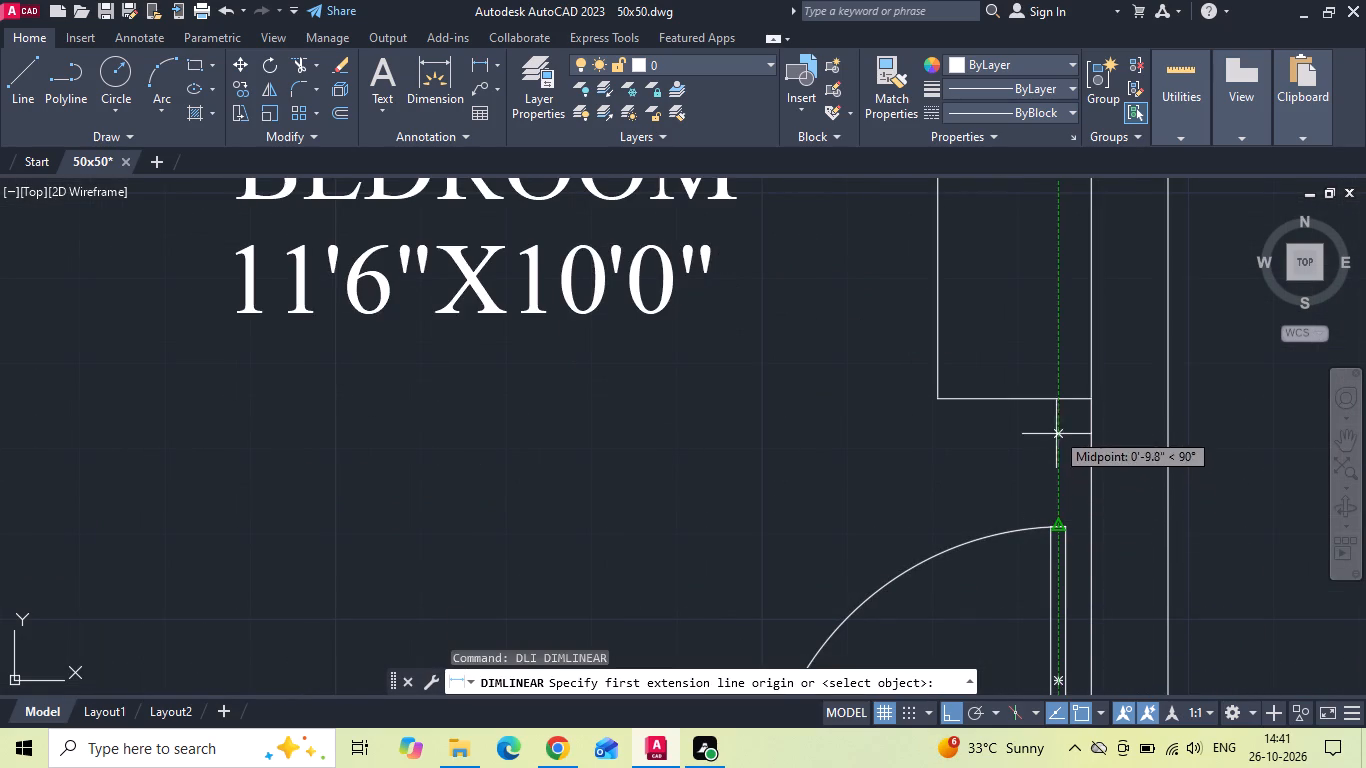
click(1052, 392)
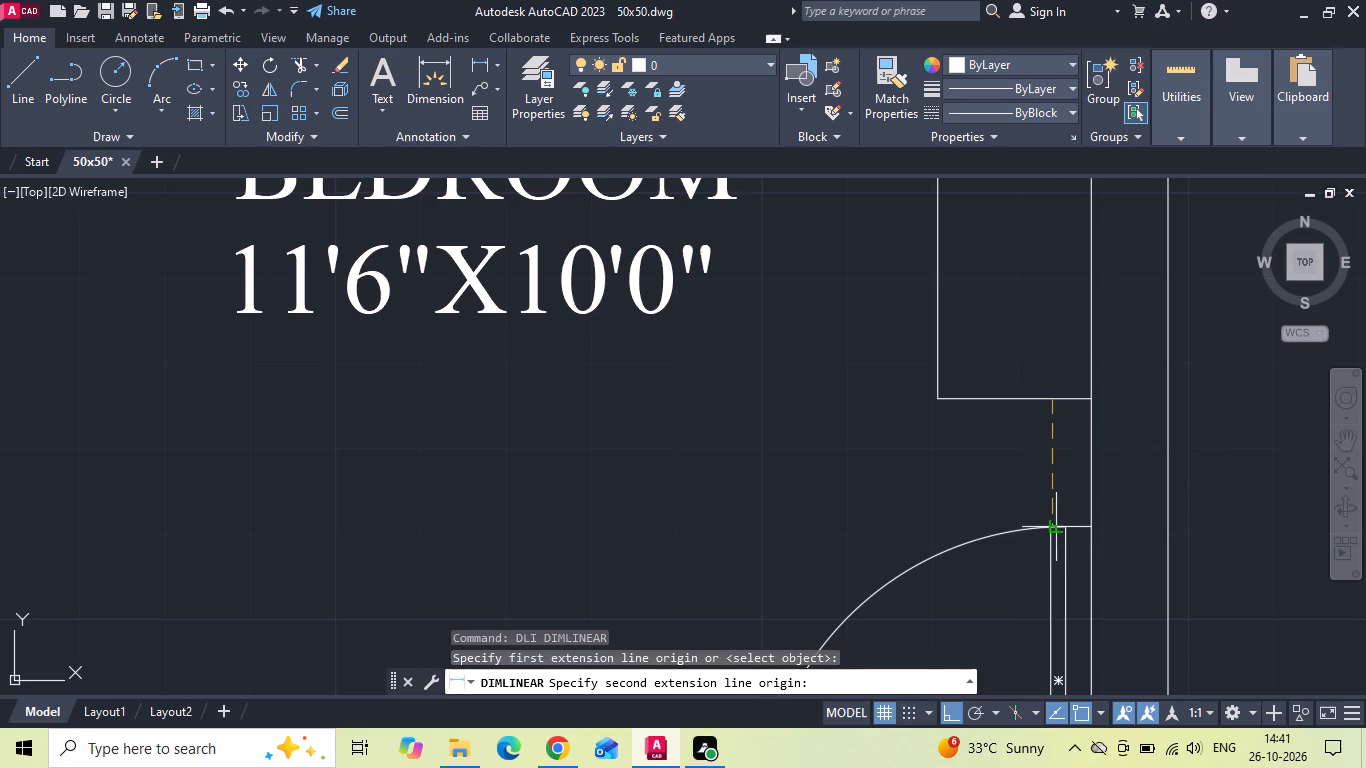
click(1057, 528)
scroll(946, 510, down, 2)
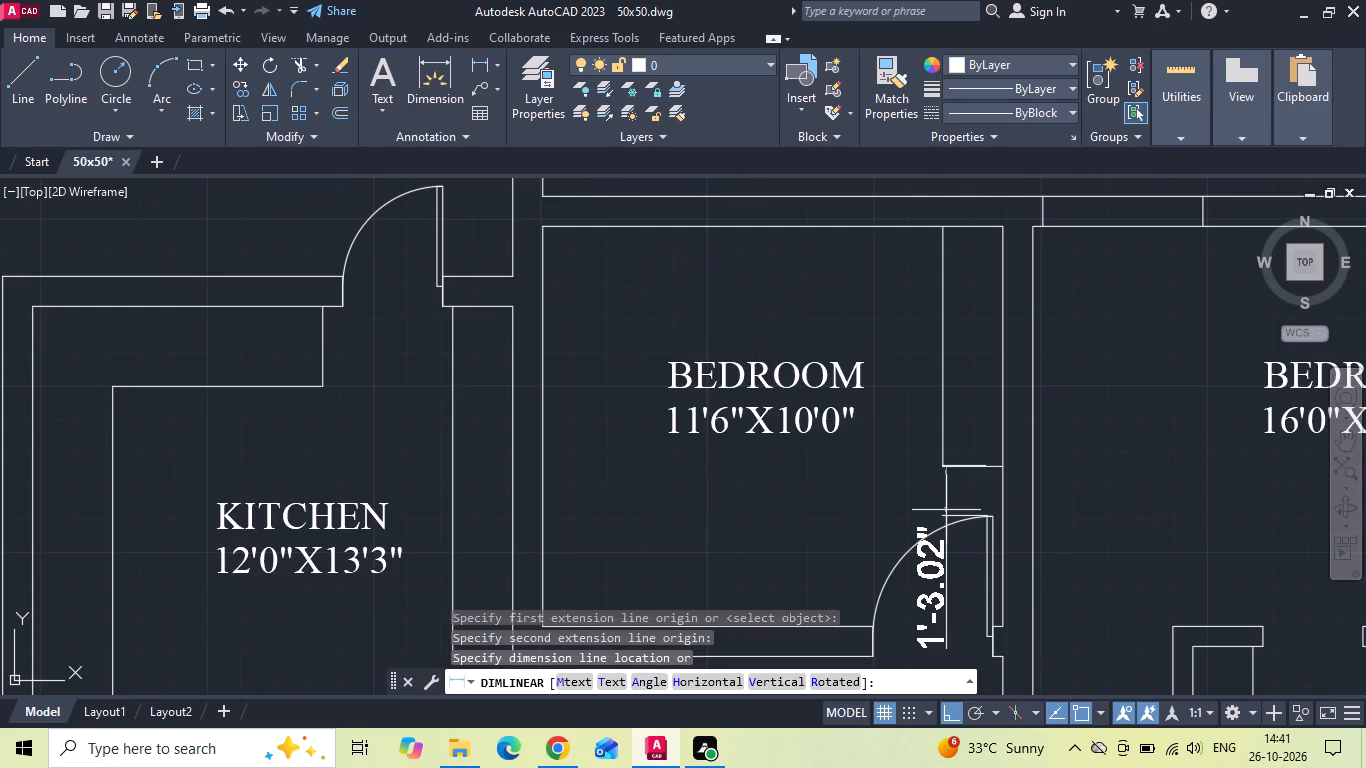
key(Escape)
Move the 11'6"x10'0" bedroom's wardrobe end line 6" down toward the door.
scroll(946, 510, up, 2)
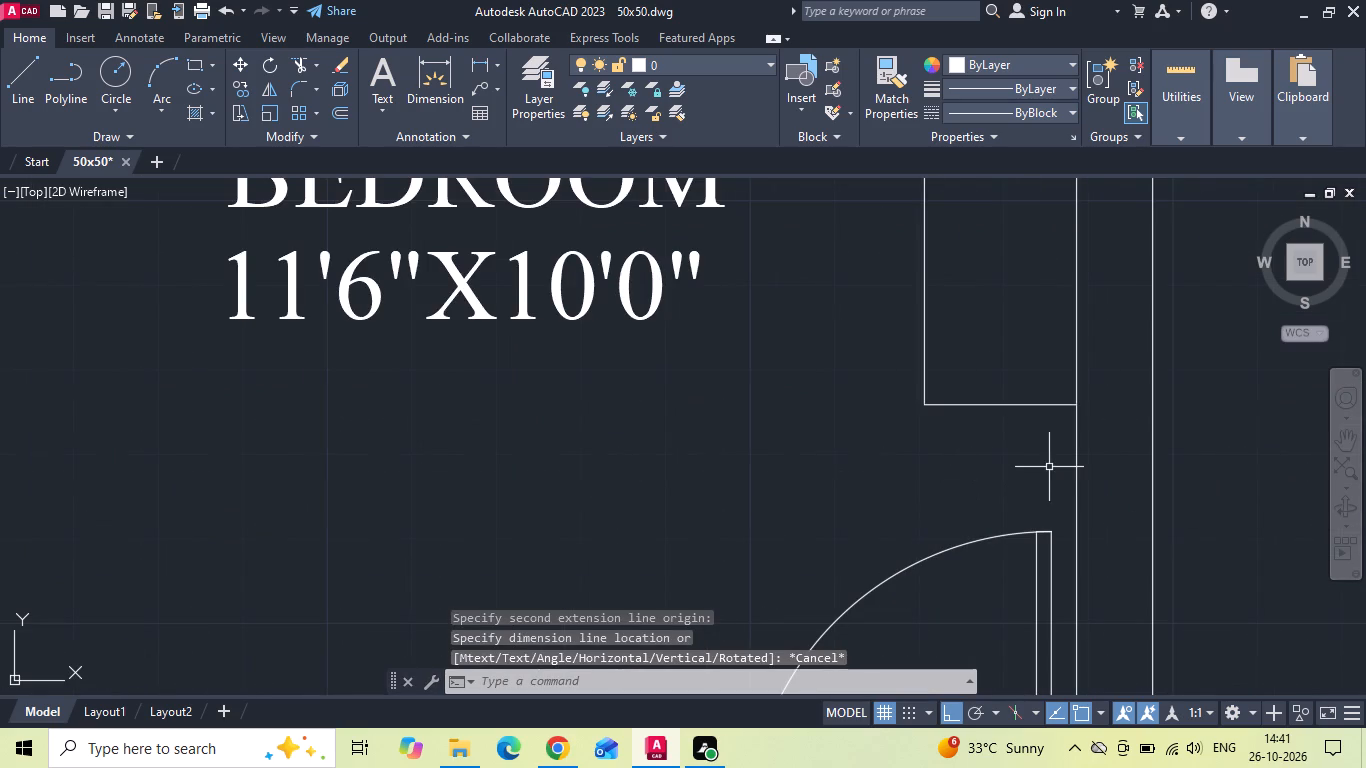
click(1051, 462)
click(1013, 385)
right_click(1006, 383)
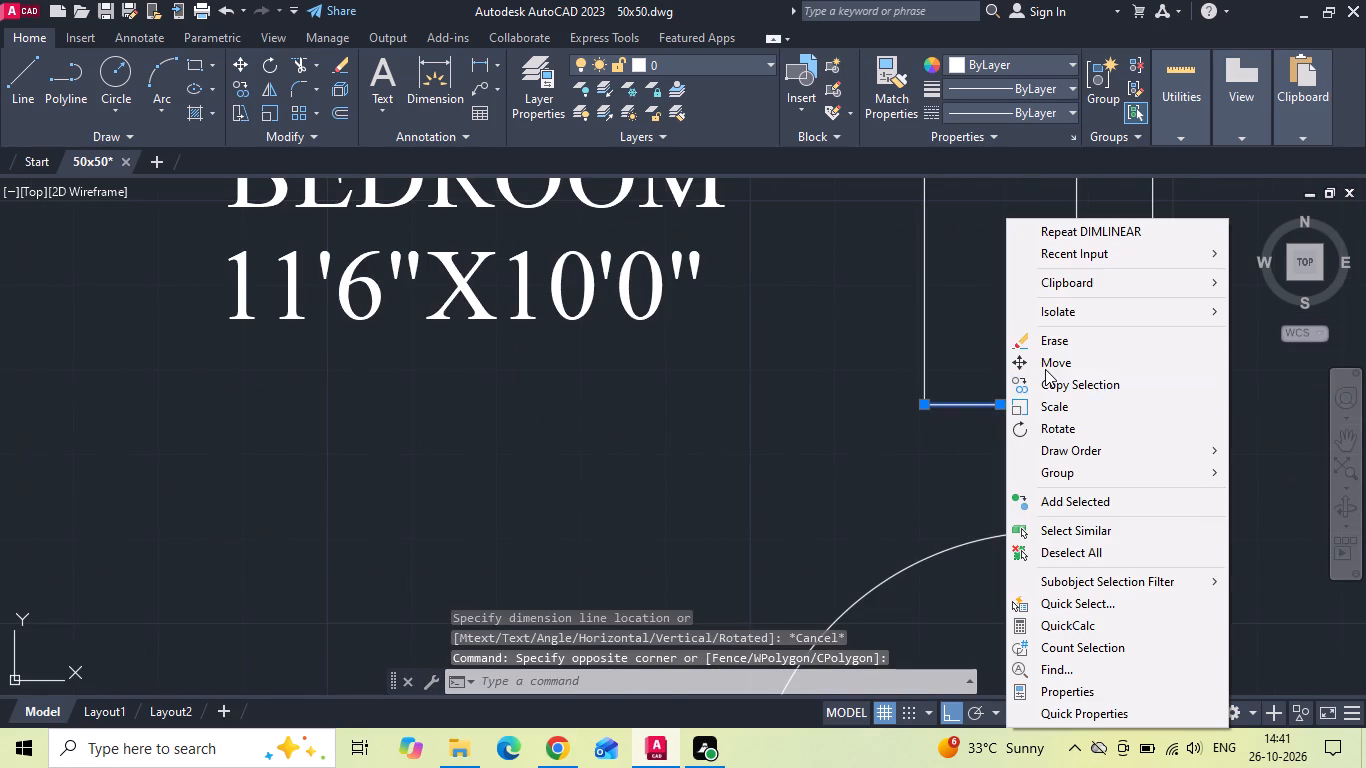
click(1045, 369)
drag(924, 471, 921, 494)
text(6)
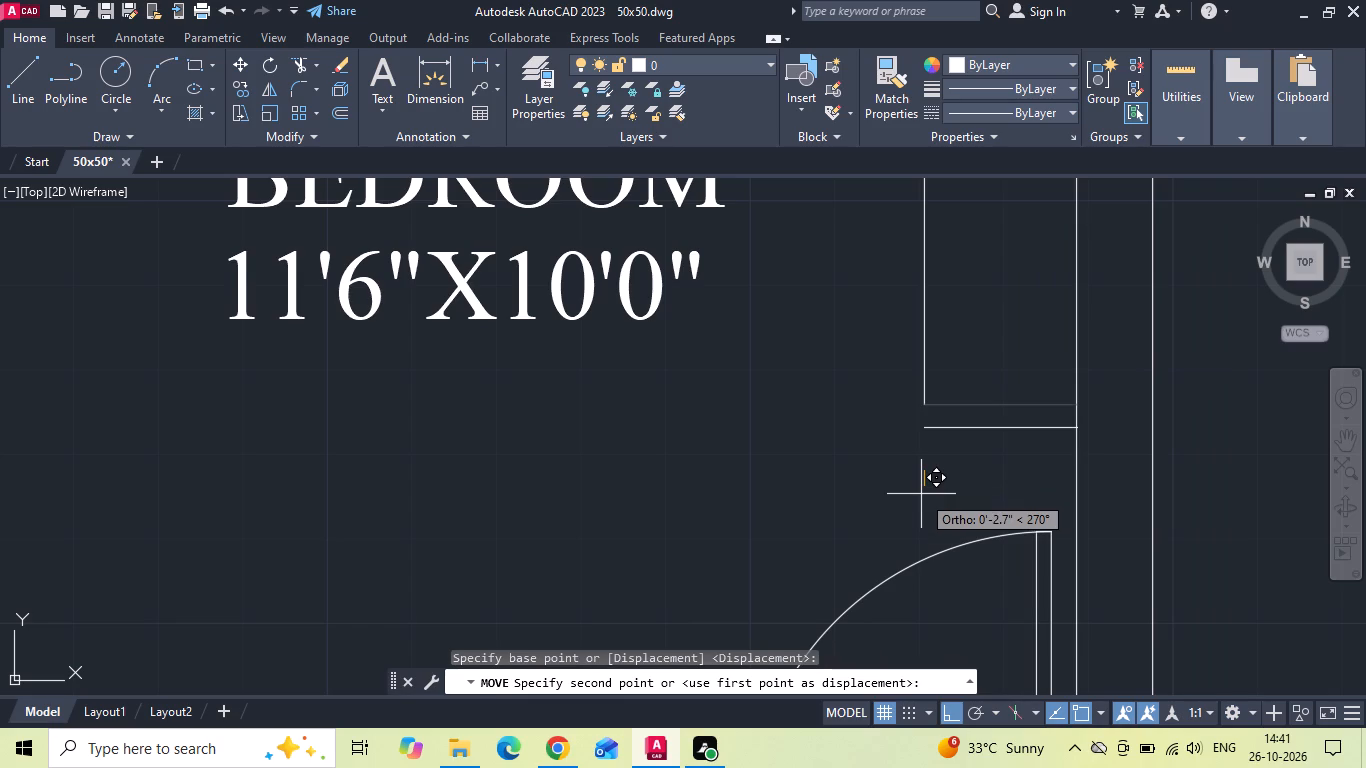
key(space)
Measure the gap between the moved wardrobe end line and the door leaf in the 11'6"x10'0" bedroom.
click(482, 60)
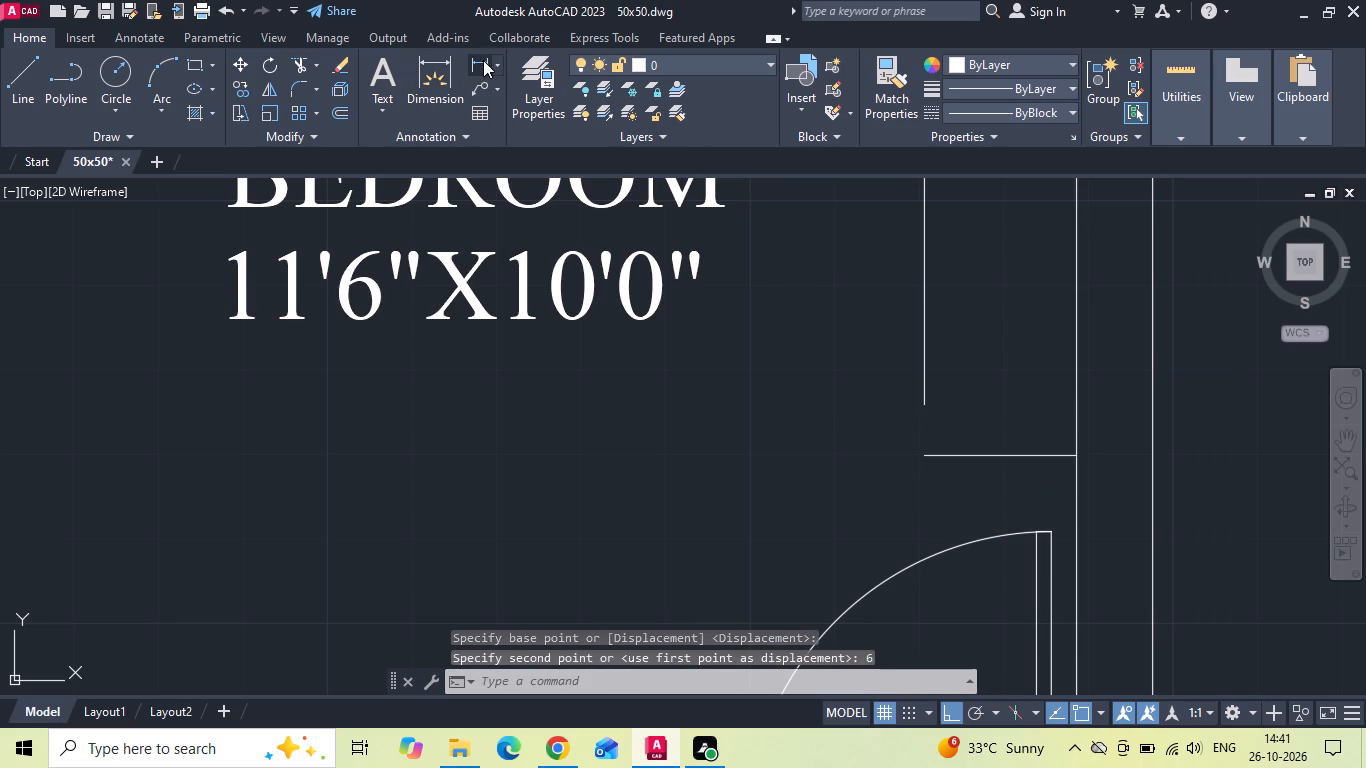
click(1055, 533)
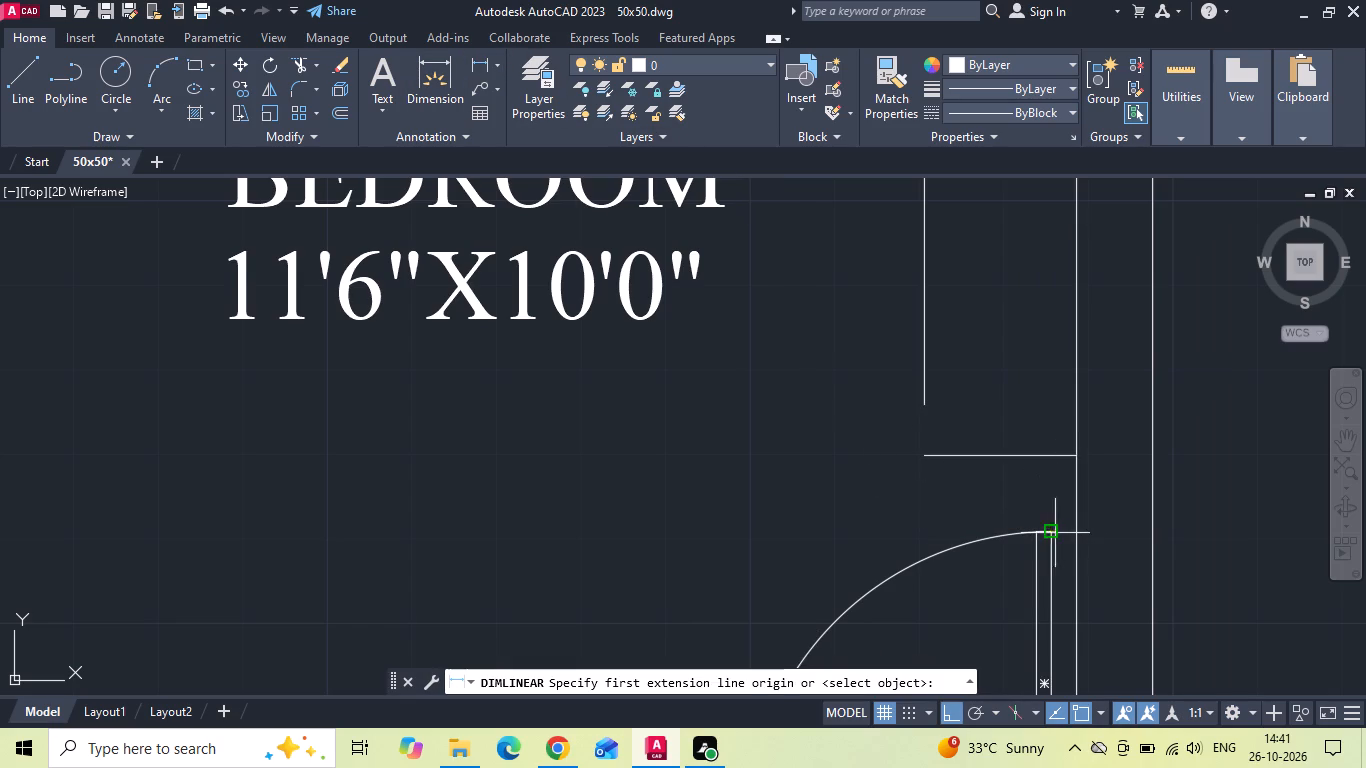
click(1053, 456)
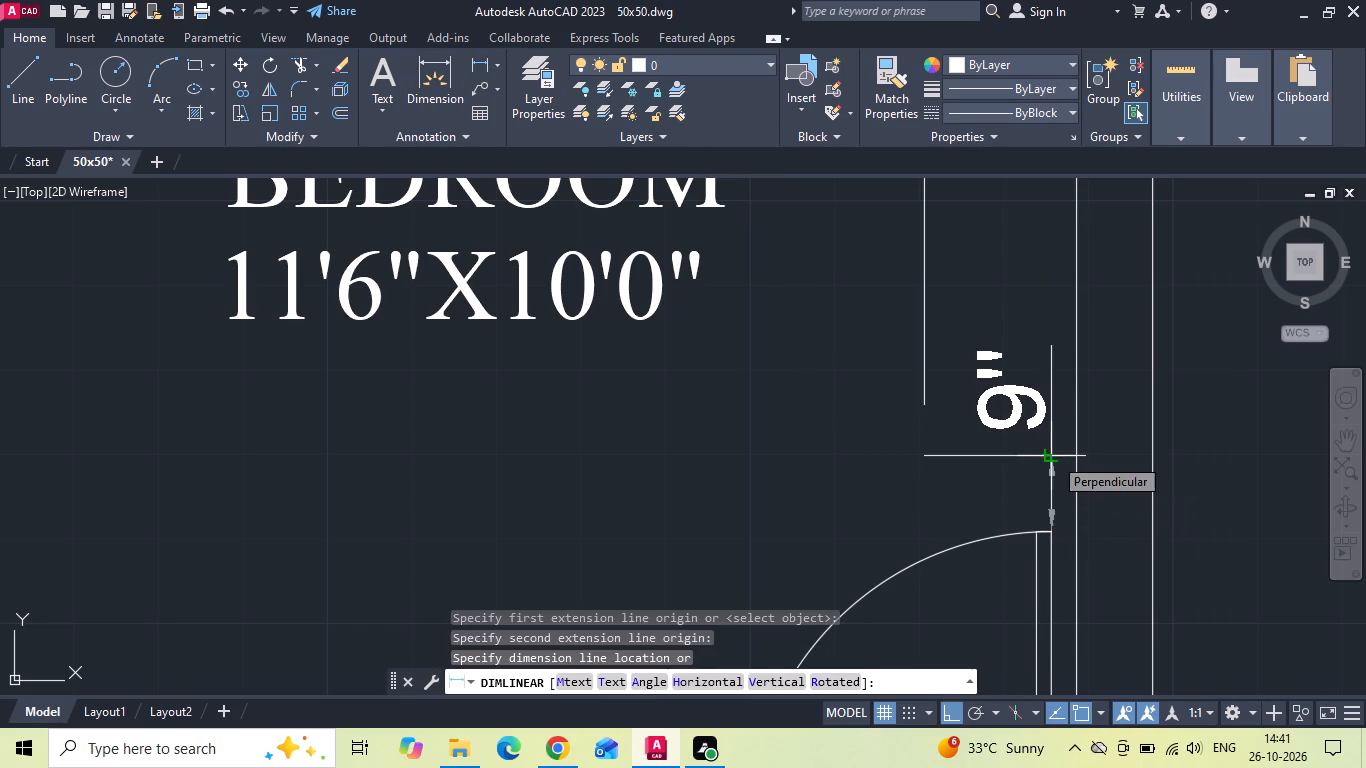
key(Escape)
Extend the 11'6"x10'0" bedroom's wardrobe front line down to the moved end line.
key(e)
key(x)
key(space)
drag(966, 414, 847, 392)
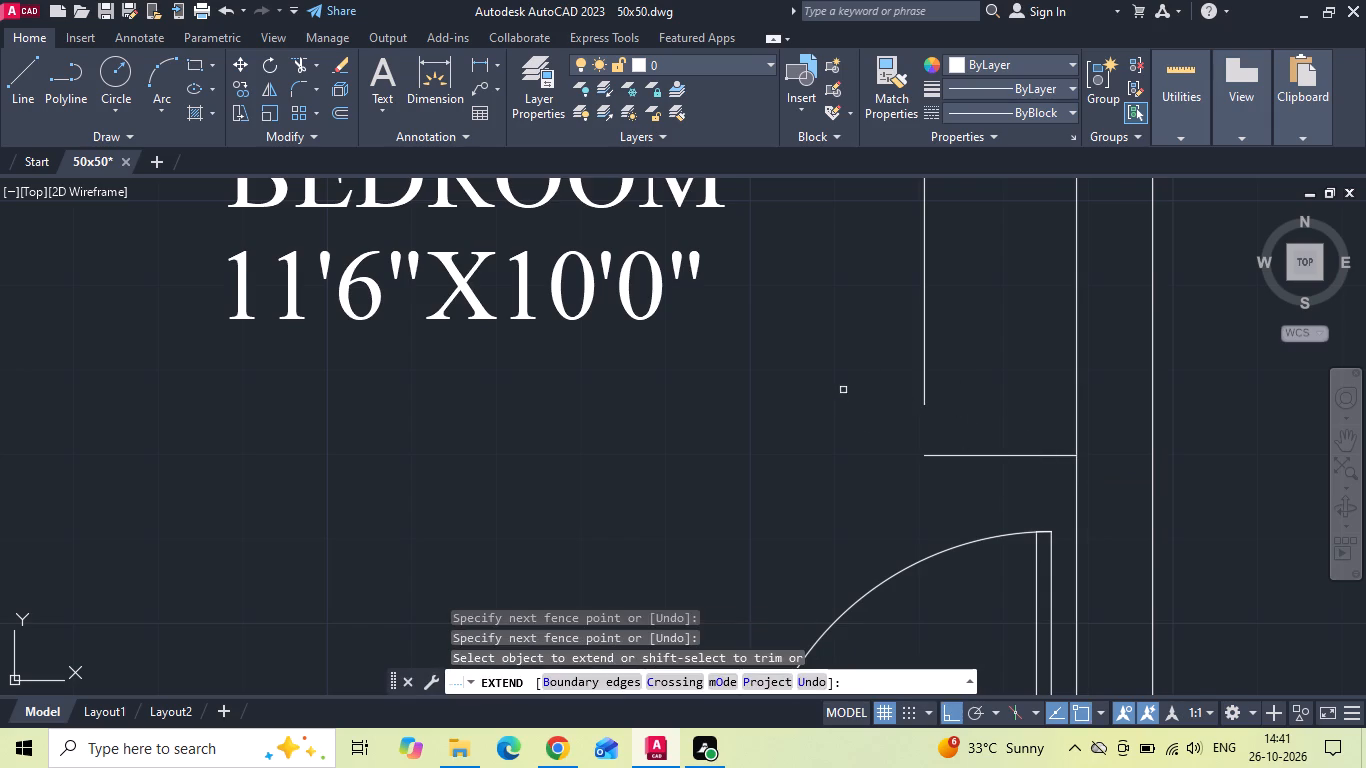
click(947, 385)
click(875, 421)
key(Escape)
Move the 11'6"x10'0" bedroom's wardrobe end line another 3" down toward the door.
drag(1013, 449, 1009, 462)
click(1003, 476)
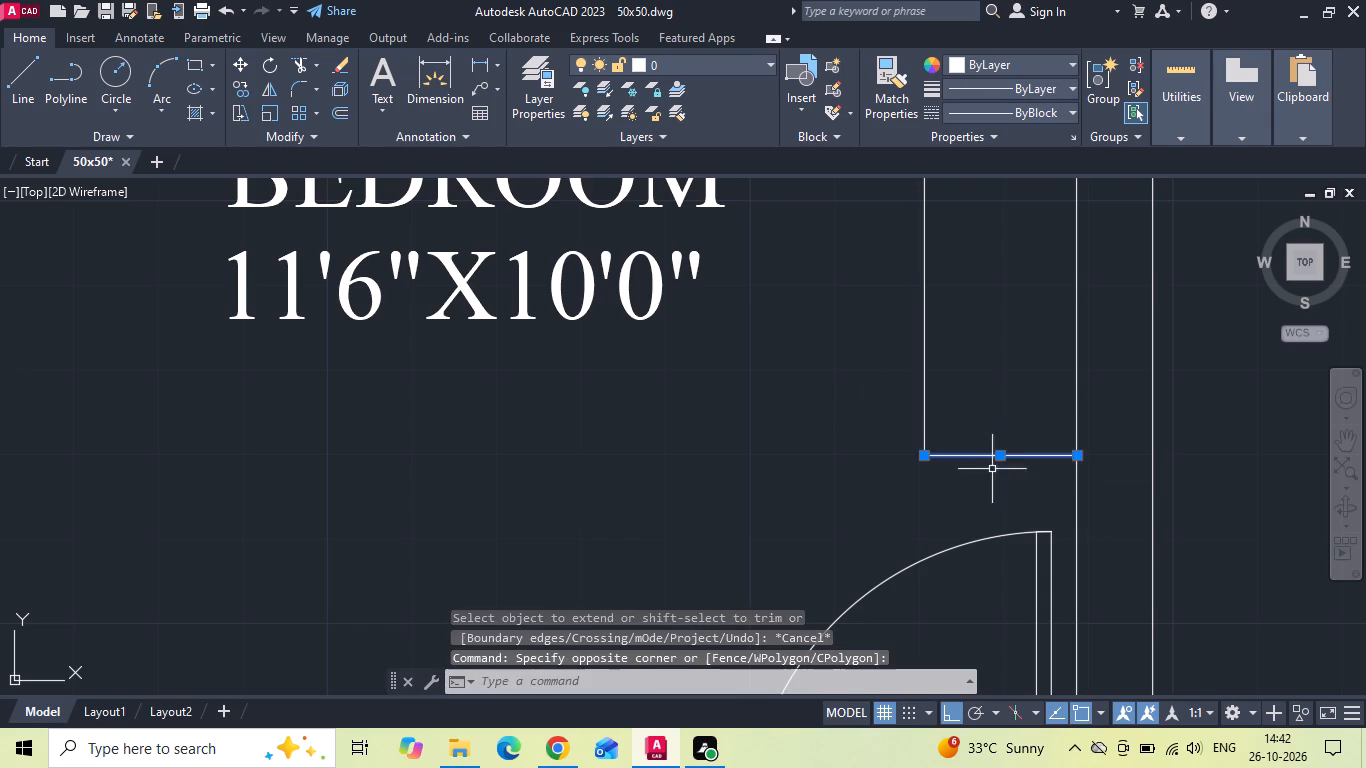
right_click(989, 465)
click(1045, 363)
drag(1016, 343, 1007, 387)
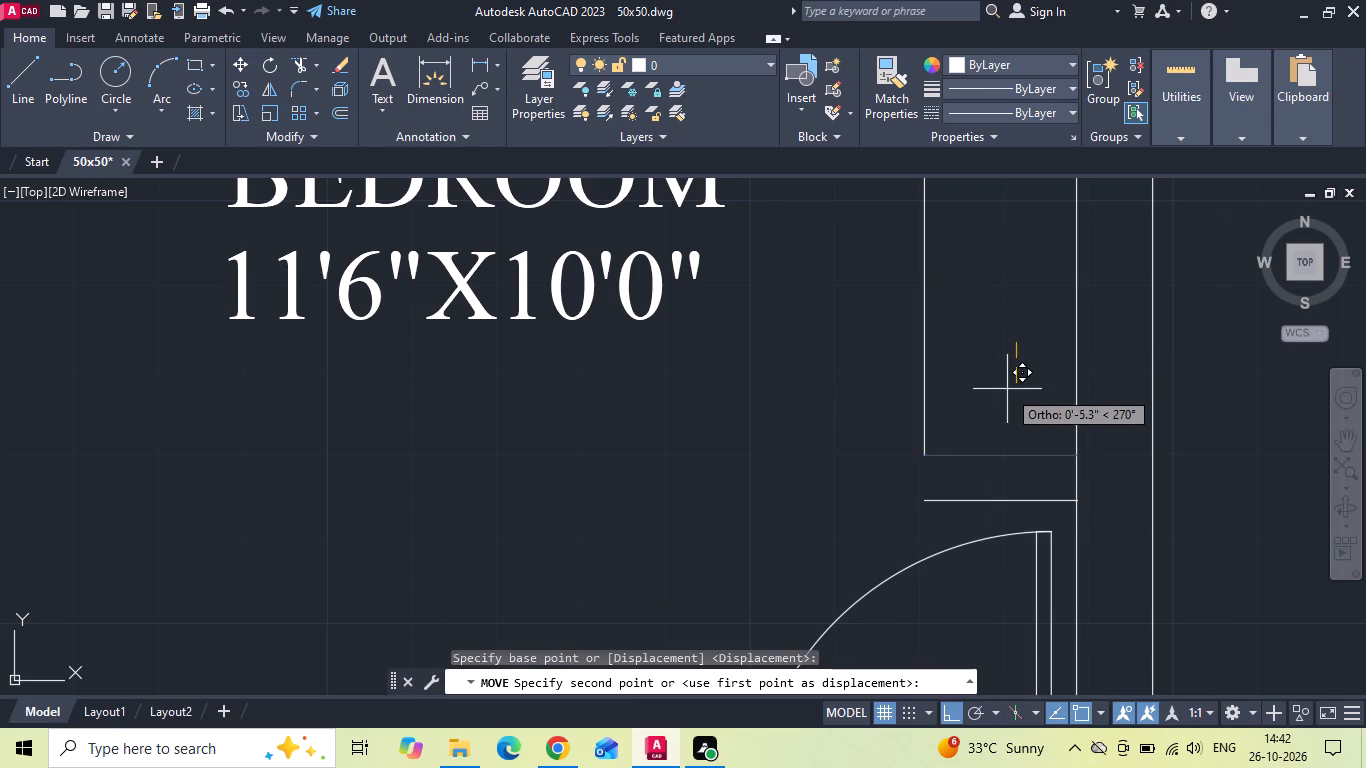
key(3)
key(space)
Extend the 11'6"x10'0" bedroom's wardrobe front line down to its moved end line.
key(e)
key(x)
key(space)
drag(945, 431, 867, 468)
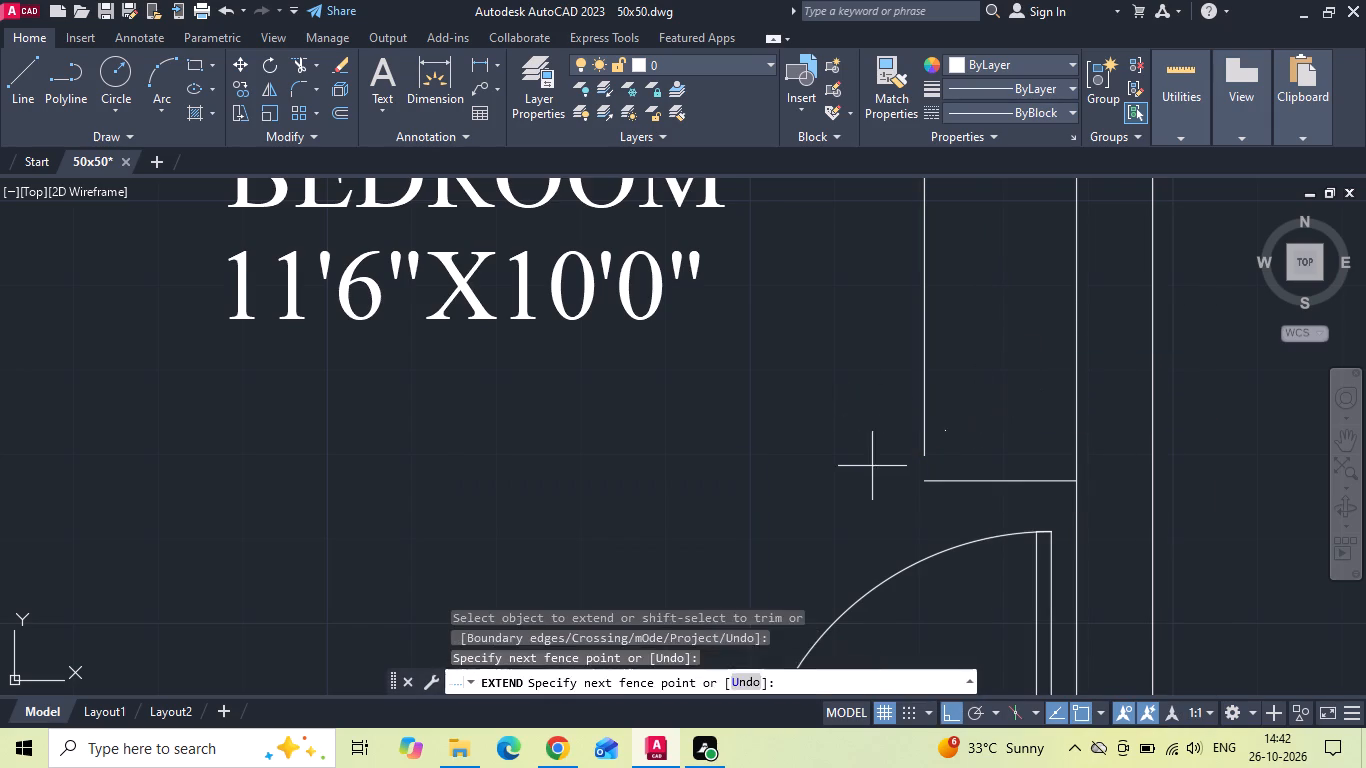
drag(867, 468, 855, 471)
scroll(848, 461, down, 3)
key(Escape)
middle_drag(776, 471, 750, 382)
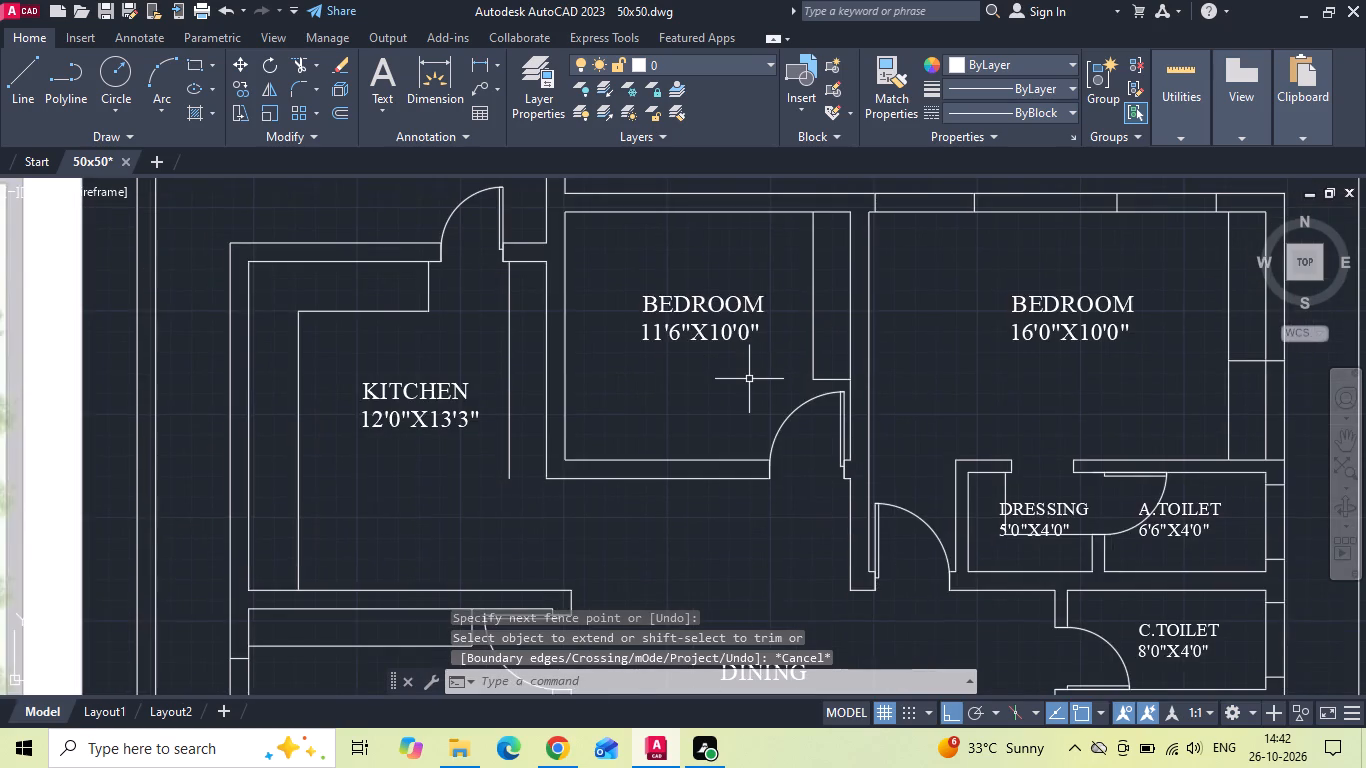
Draw a vertical line about 2'2" long upward from the midpoint of the 11'6"x10'0" bedroom's north wall.
scroll(749, 394, down, 1)
middle_drag(752, 405, 981, 406)
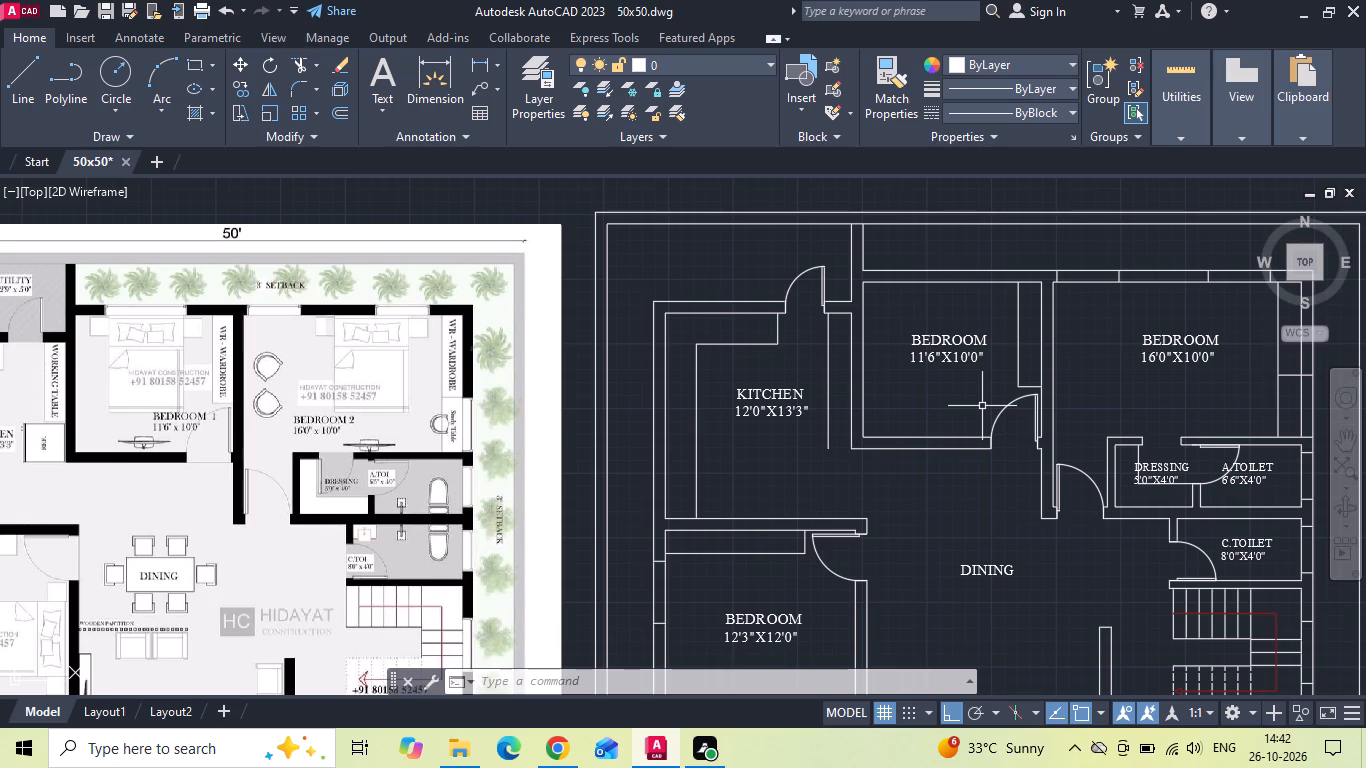
text(L)
key(space)
click(960, 291)
scroll(940, 248, up, 1)
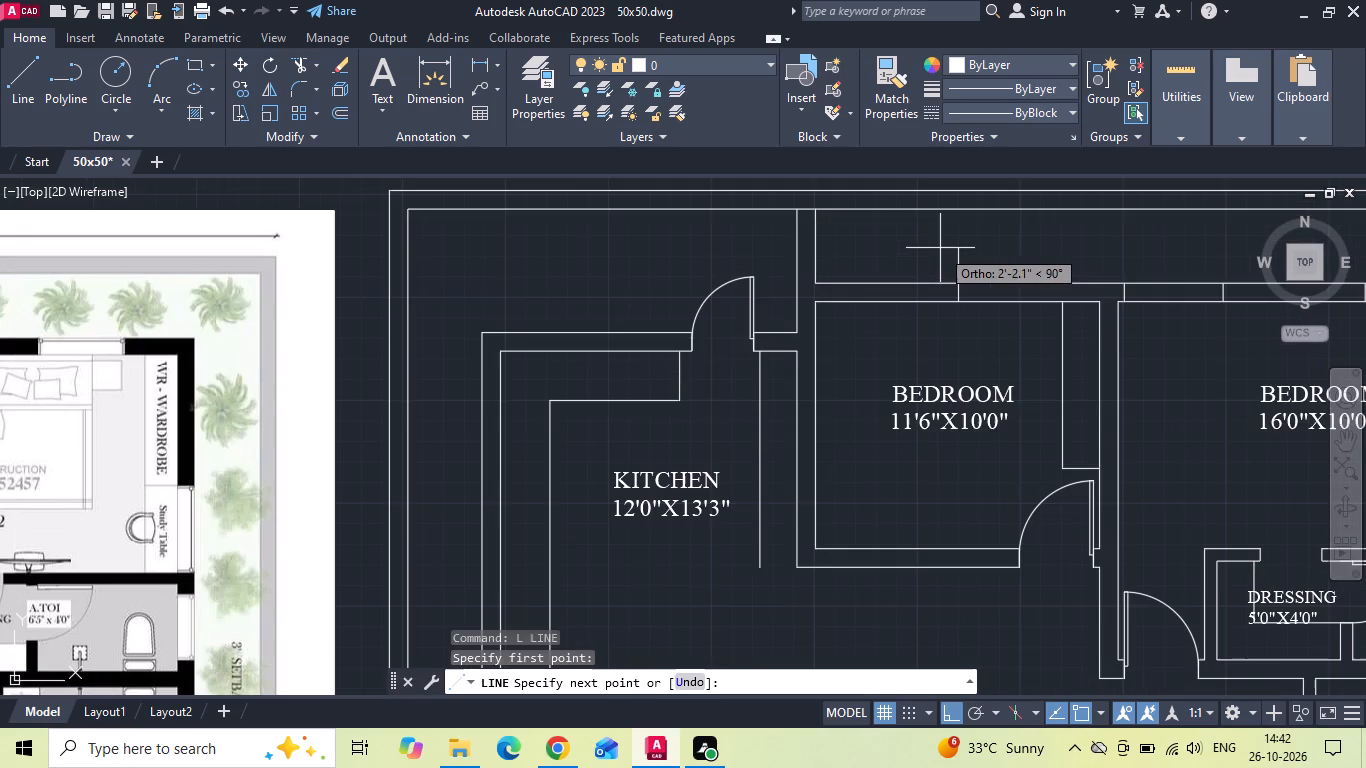
click(940, 248)
key(Escape)
middle_drag(940, 249, 868, 279)
key(Escape)
Offset the vertical centre line 2'9" to both sides to mark the window edges in the 11'6"x10'0" bedroom's north wall.
text(O 2')
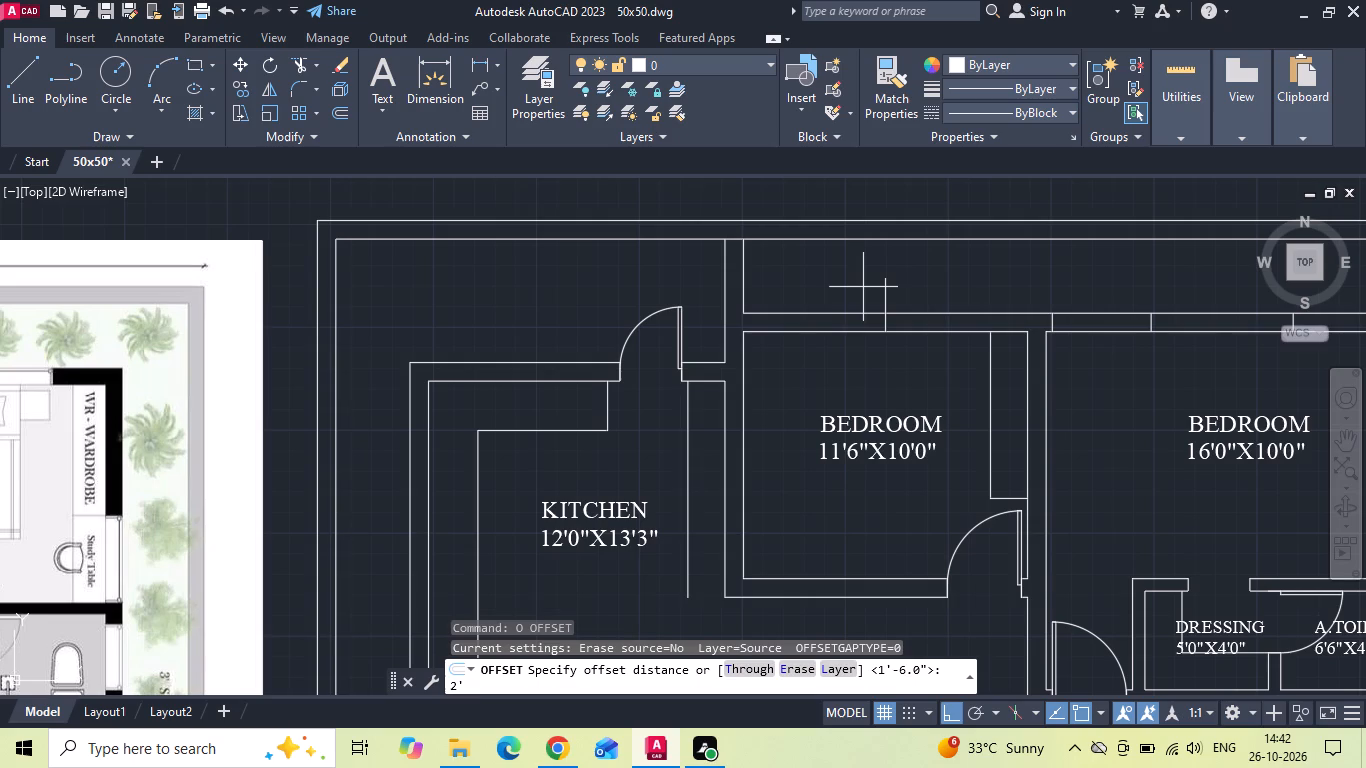
text(9)
key(space)
click(885, 302)
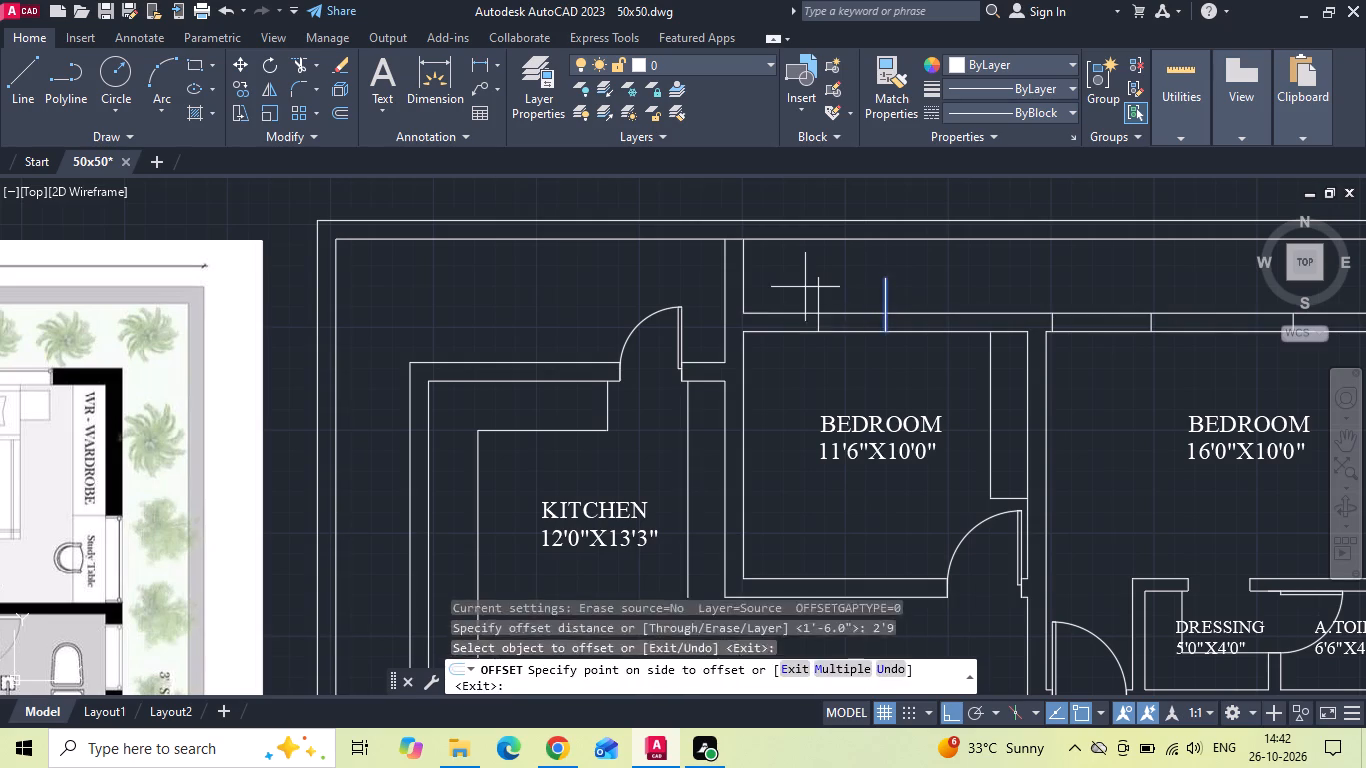
click(805, 287)
click(886, 289)
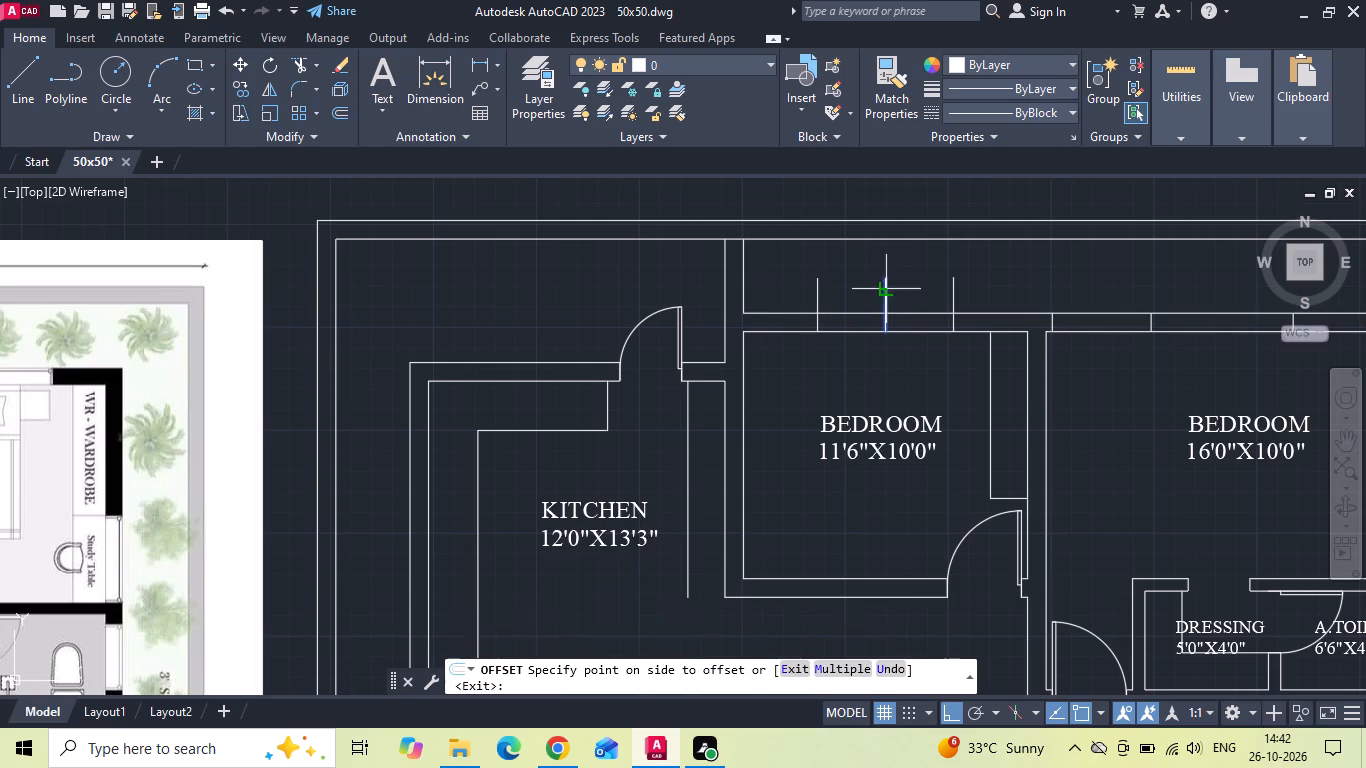
click(913, 276)
middle_drag(930, 289, 1024, 329)
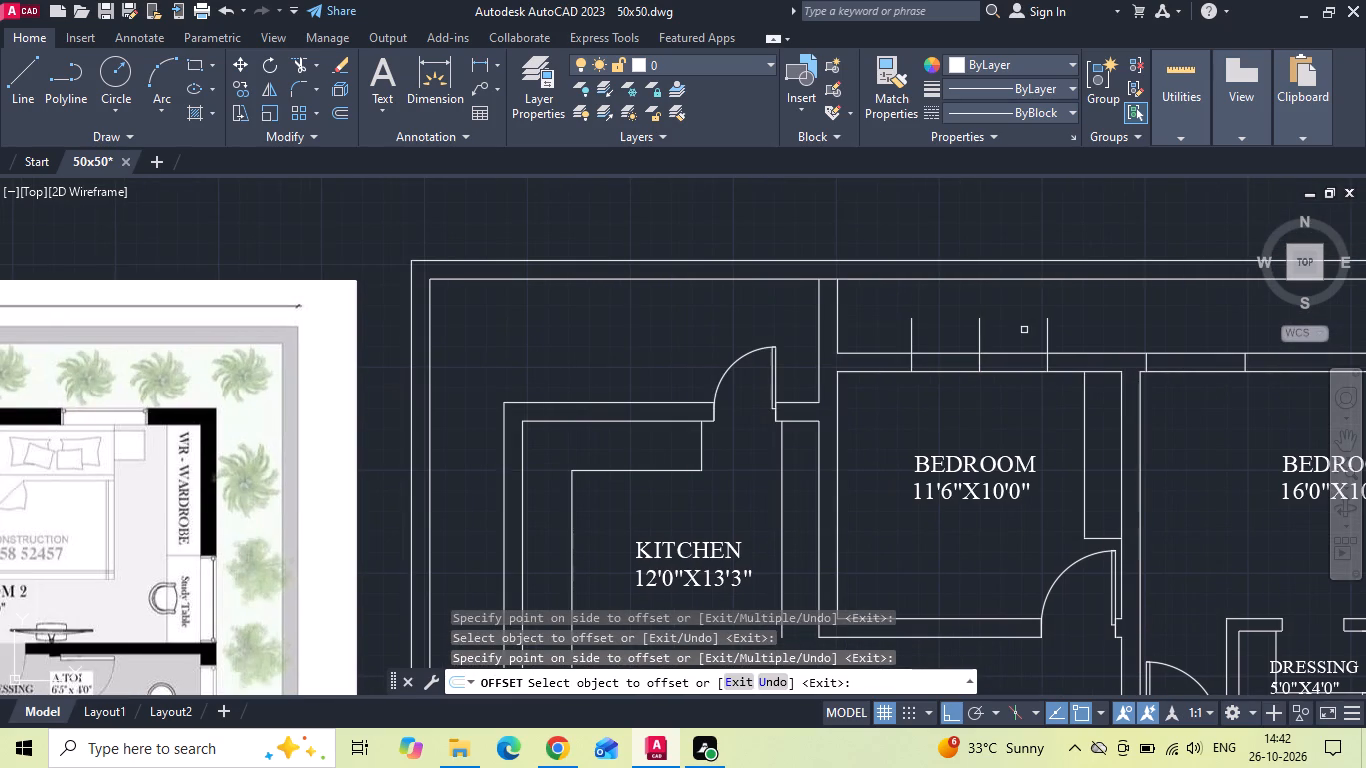
Move the three window marking lines 6" west, away from the 11'6"x10'0" bedroom's wardrobe.
scroll(1024, 330, down, 1)
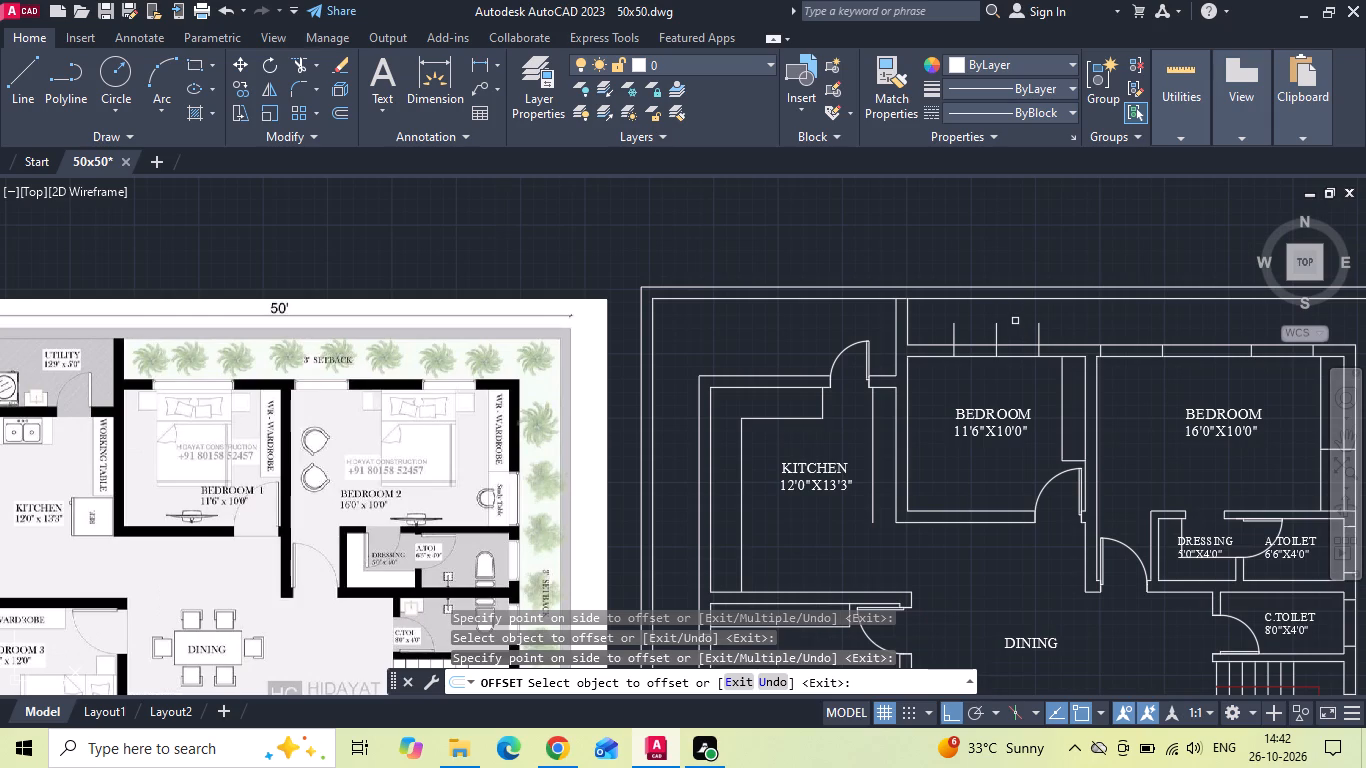
scroll(1015, 321, up, 1)
key(Escape)
click(1066, 331)
click(862, 341)
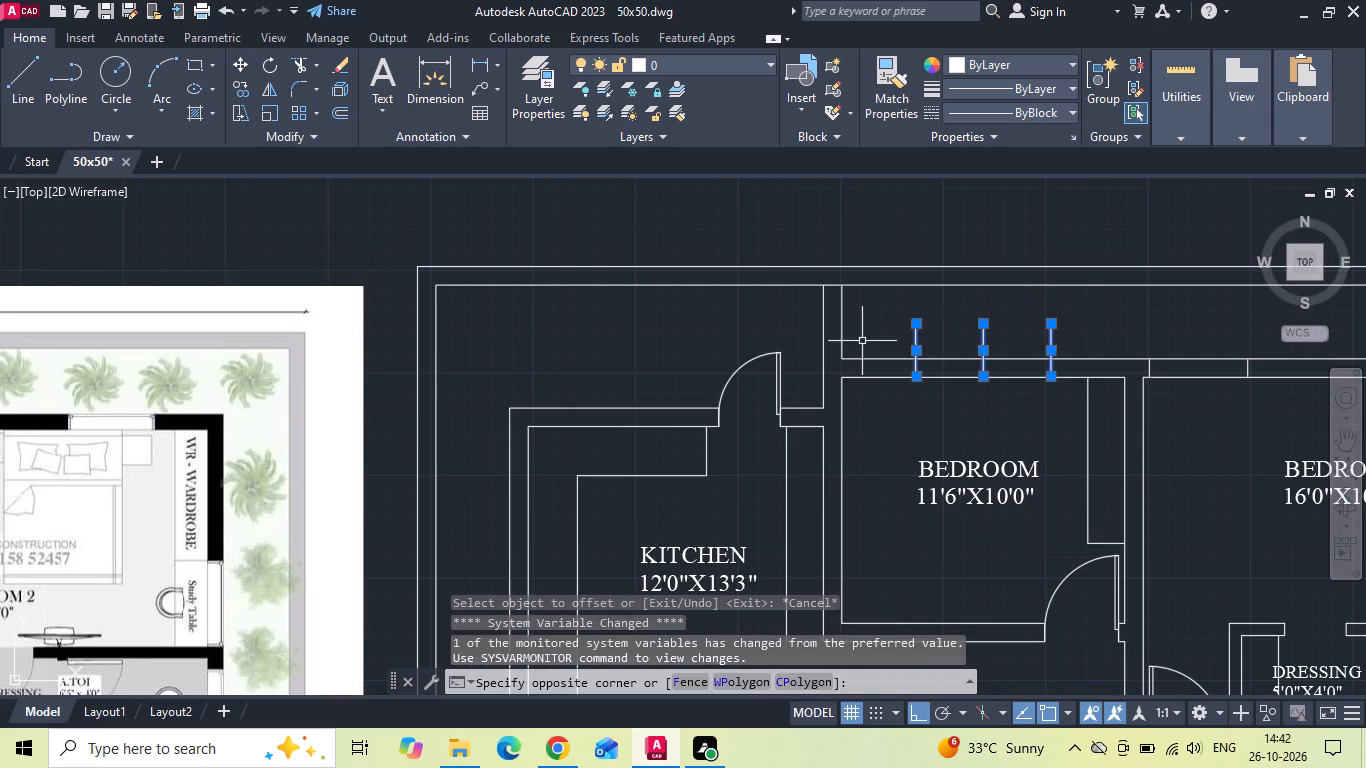
right_click(862, 341)
click(885, 392)
click(915, 425)
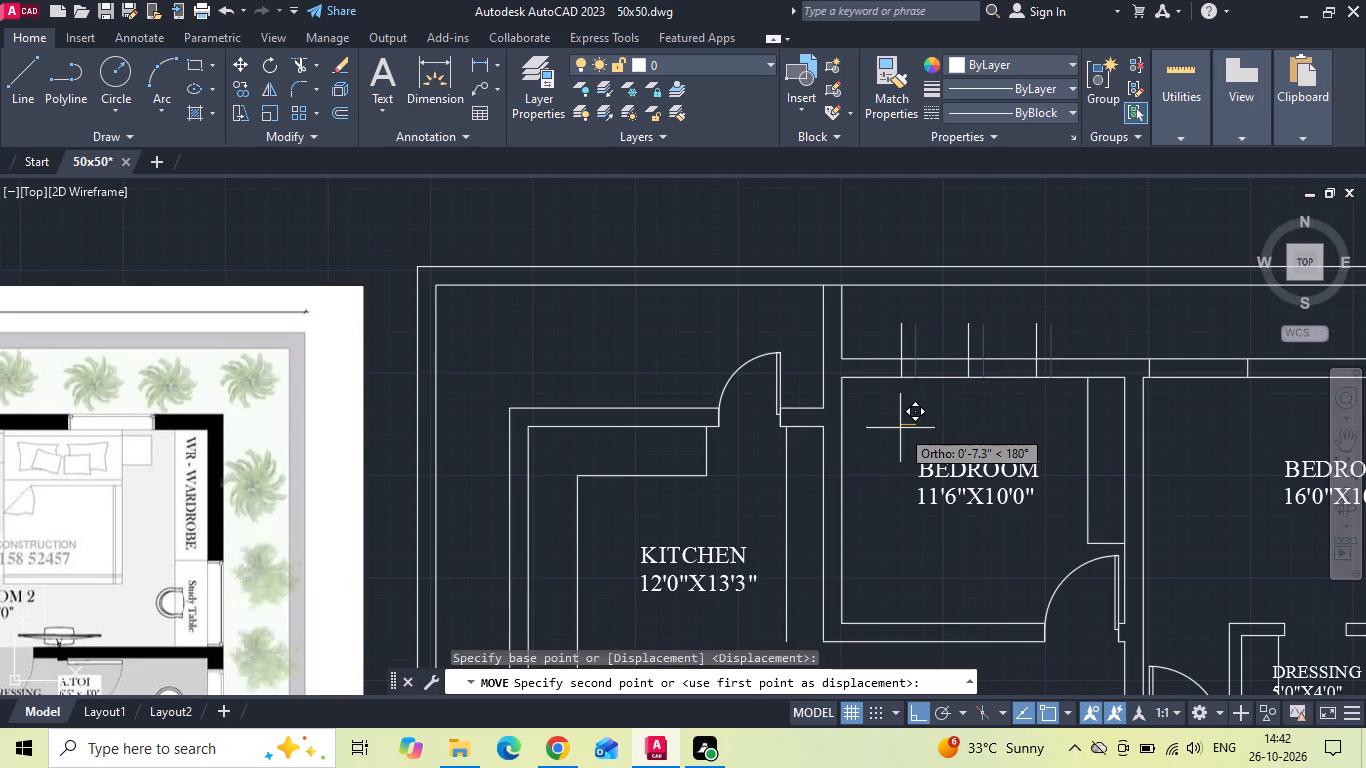
text(6)
key(space)
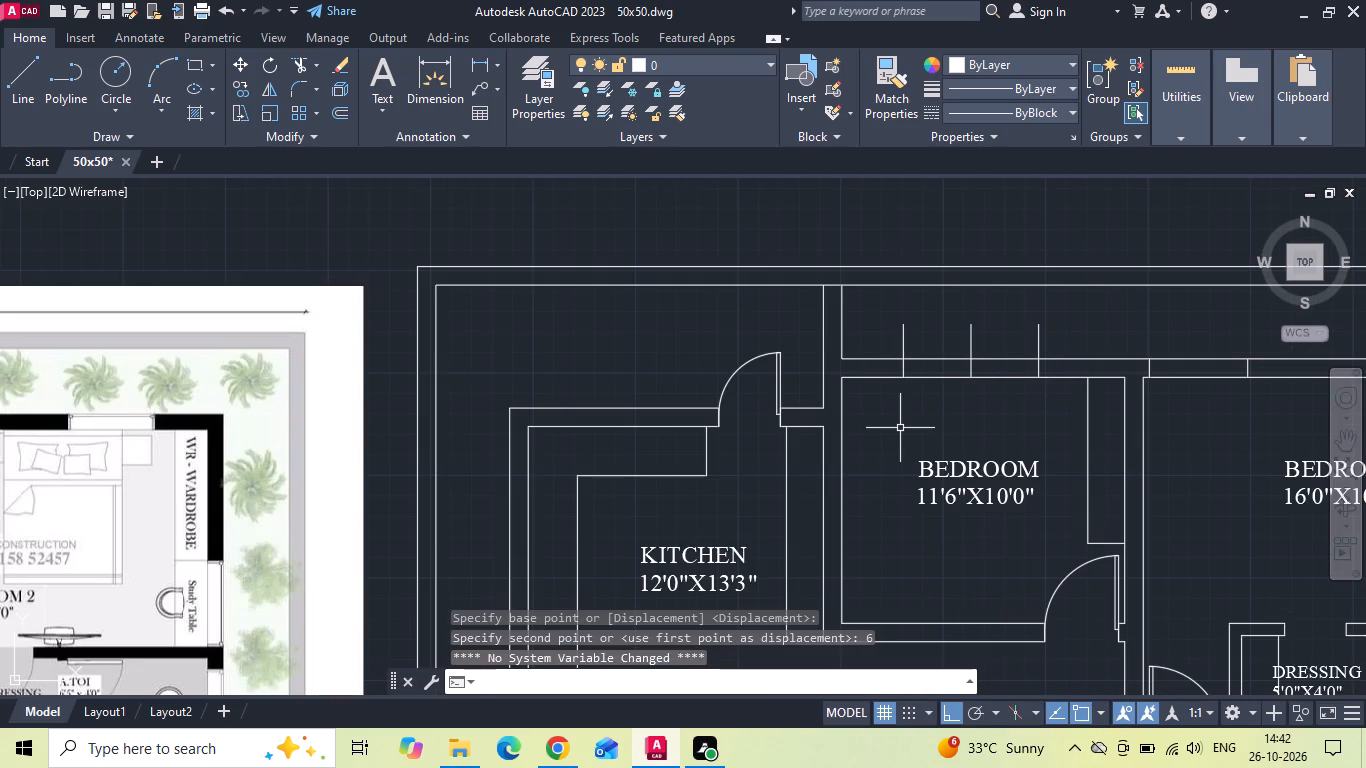
Trim the window lines above the 11'6"x10'0" bedroom's north wall and remove the middle line inside the wall.
text(TR)
key(space)
key(space)
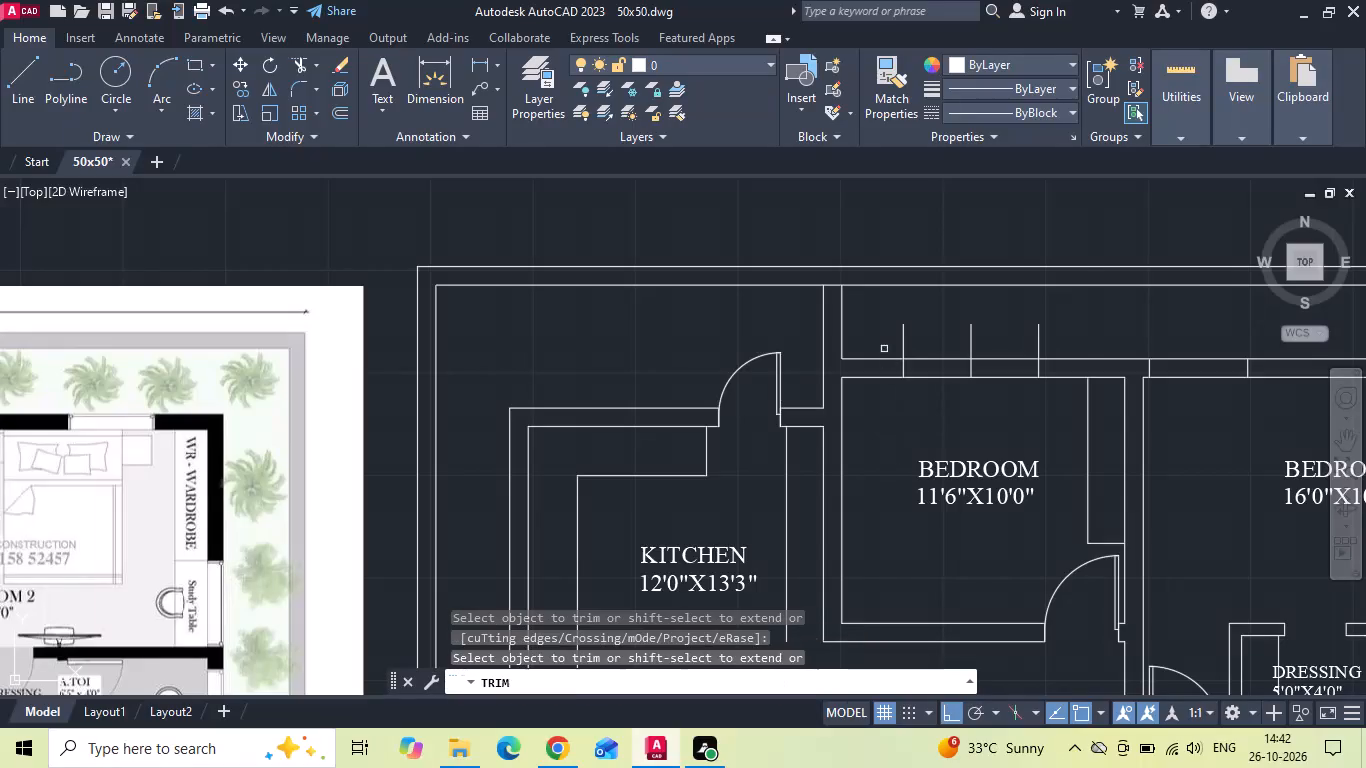
drag(884, 347, 1087, 342)
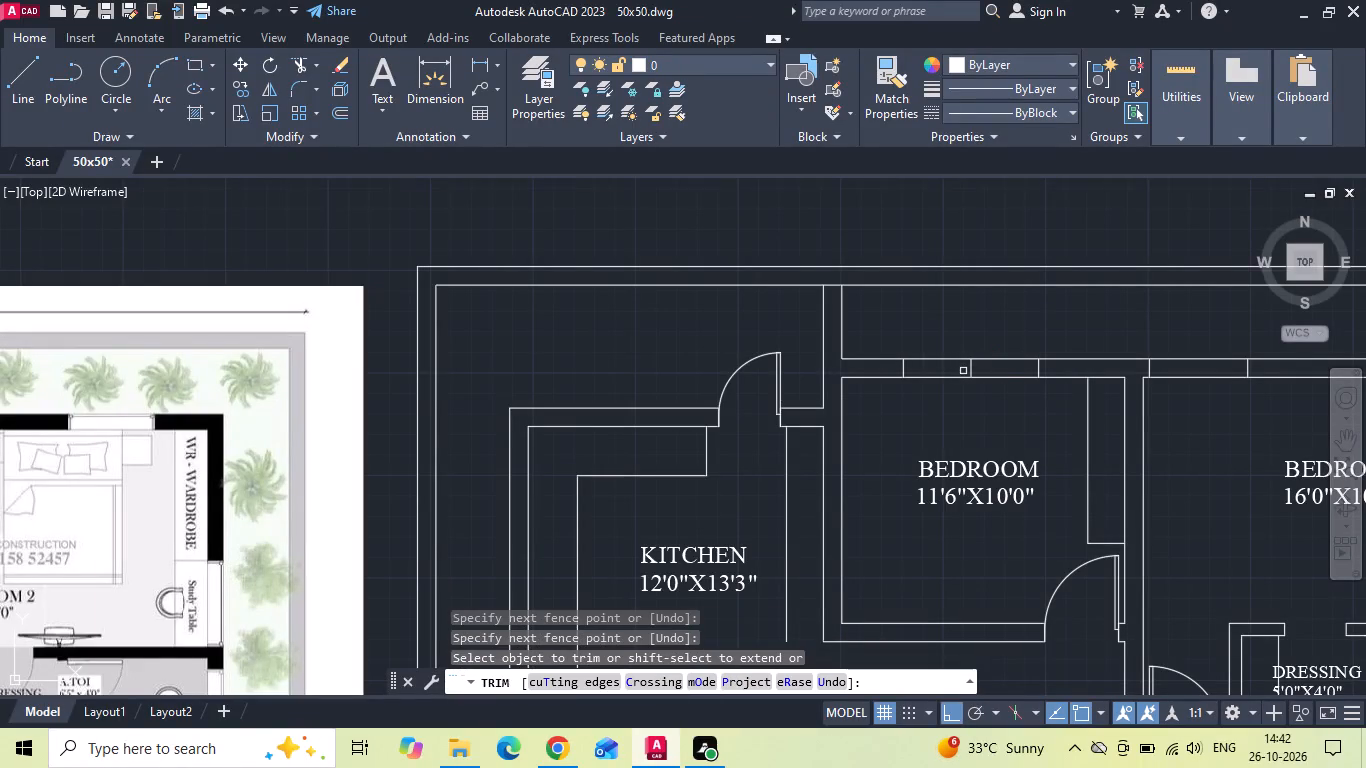
click(965, 370)
click(974, 369)
key(Escape)
Draw a horizontal line across the kitchen's west wall from the midpoint of its inner face to the outer face.
scroll(962, 388, down, 1)
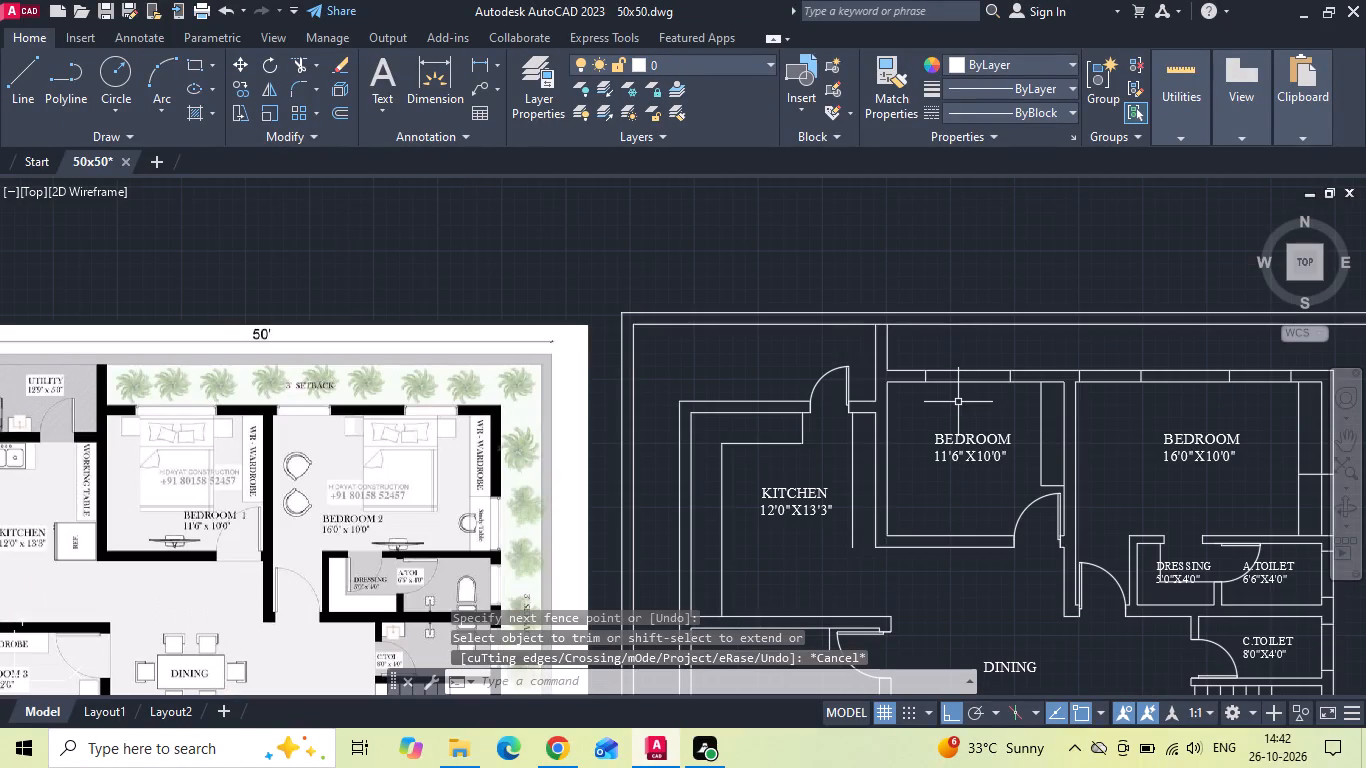
scroll(958, 402, down, 1)
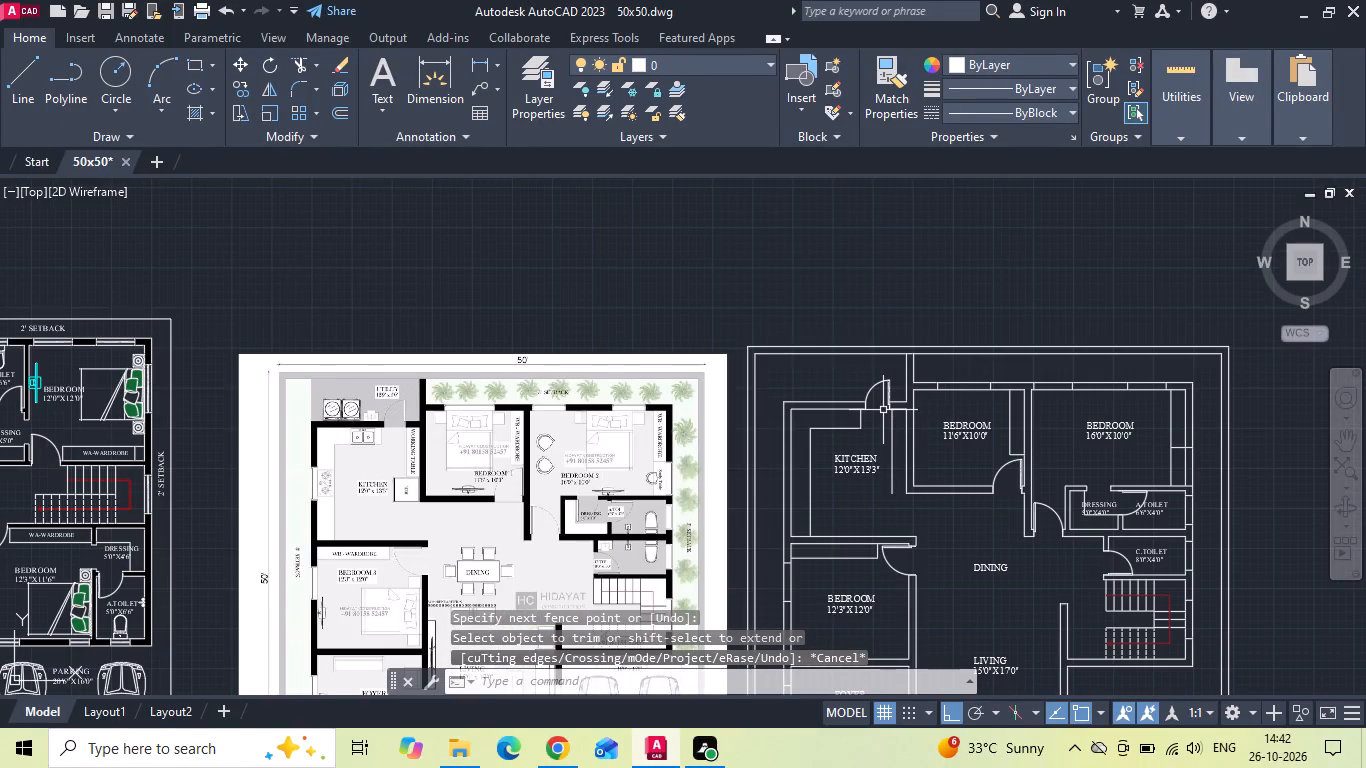
middle_drag(839, 552, 837, 515)
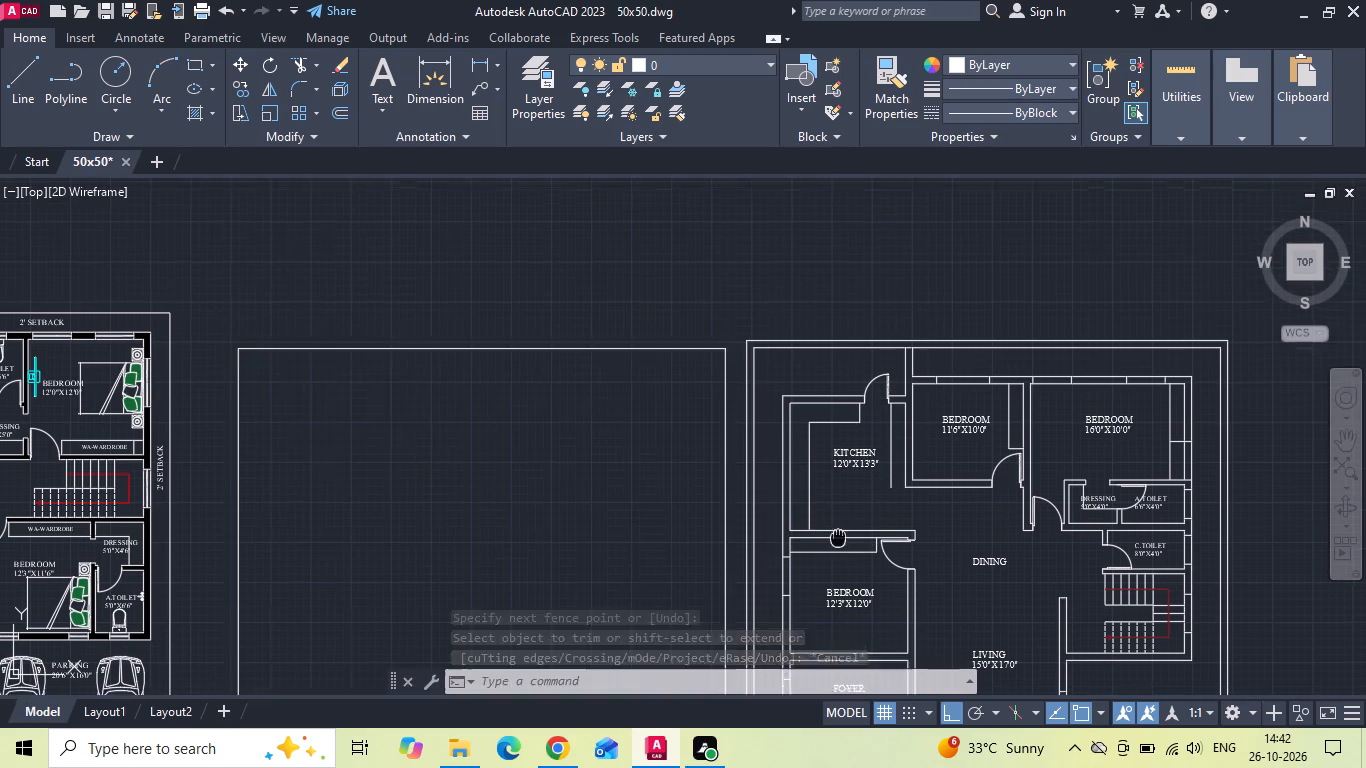
middle_drag(837, 515, 837, 466)
scroll(781, 381, up, 1)
text(L)
key(space)
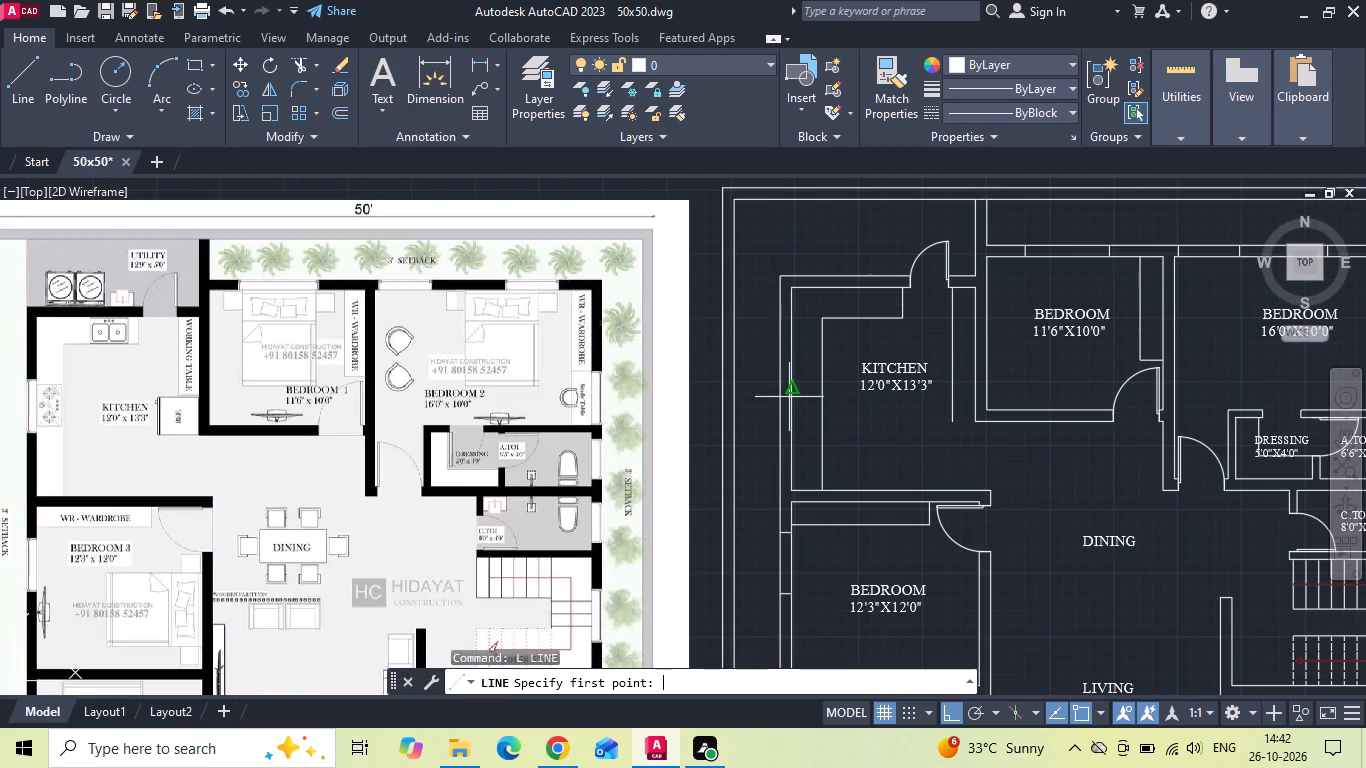
click(788, 390)
scroll(771, 400, up, 2)
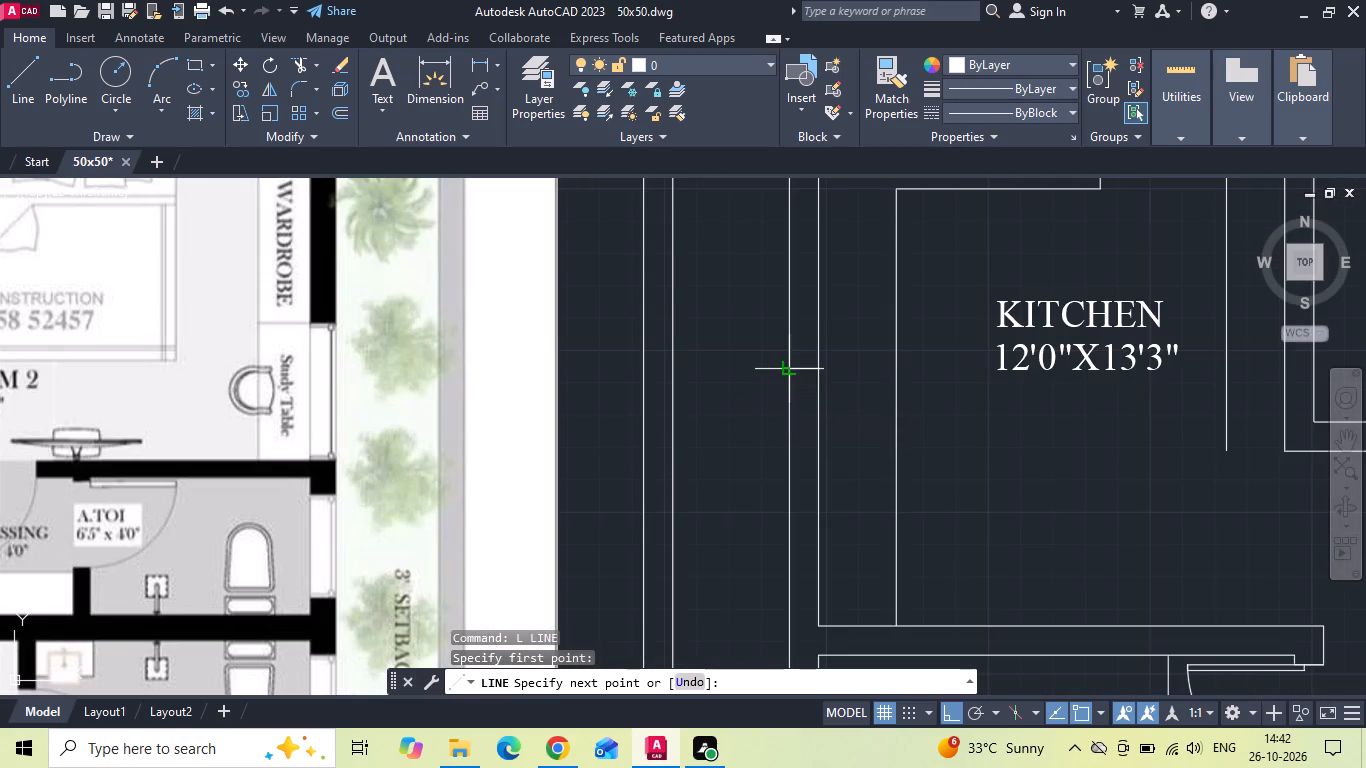
click(786, 369)
key(Escape)
Move the line across the kitchen's west wall up 24" to form the window's upper edge.
click(806, 374)
click(803, 356)
right_click(794, 346)
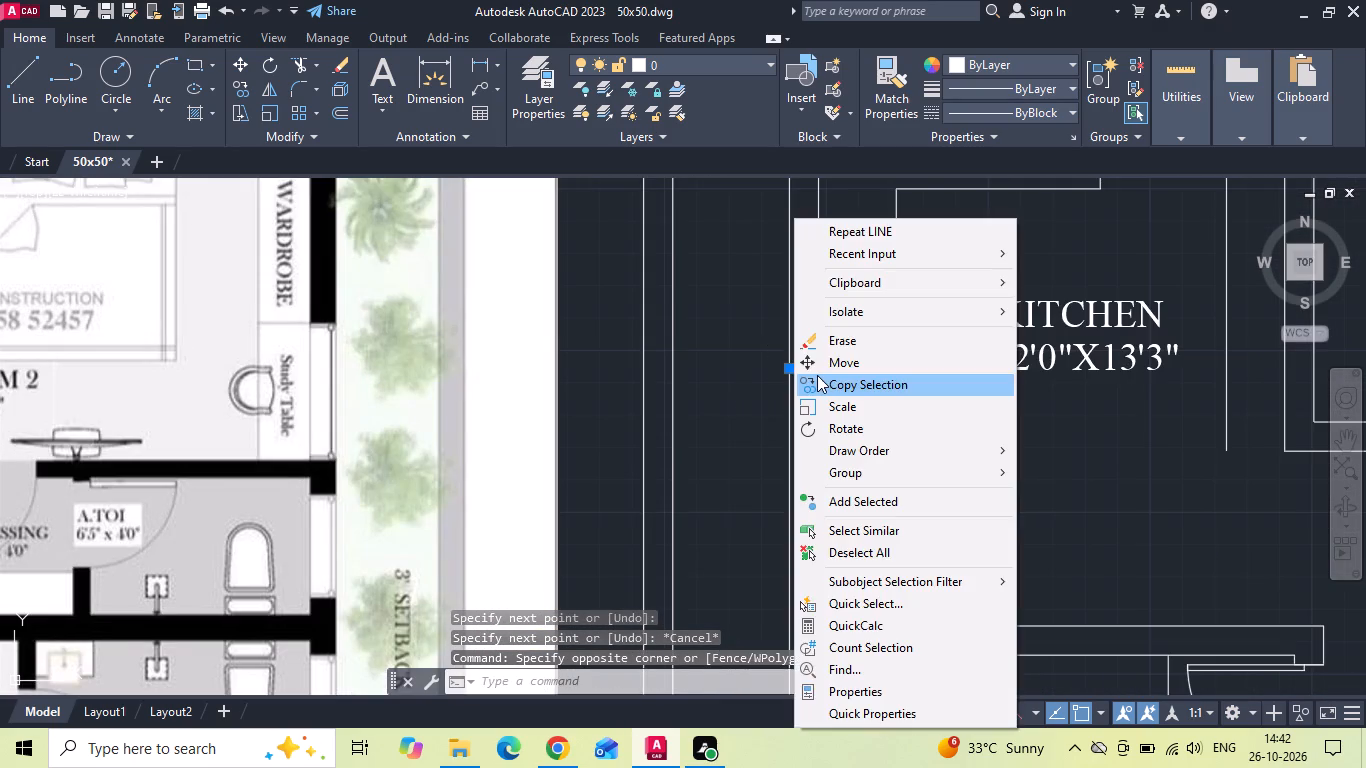
click(820, 362)
click(835, 406)
text(24)
key(space)
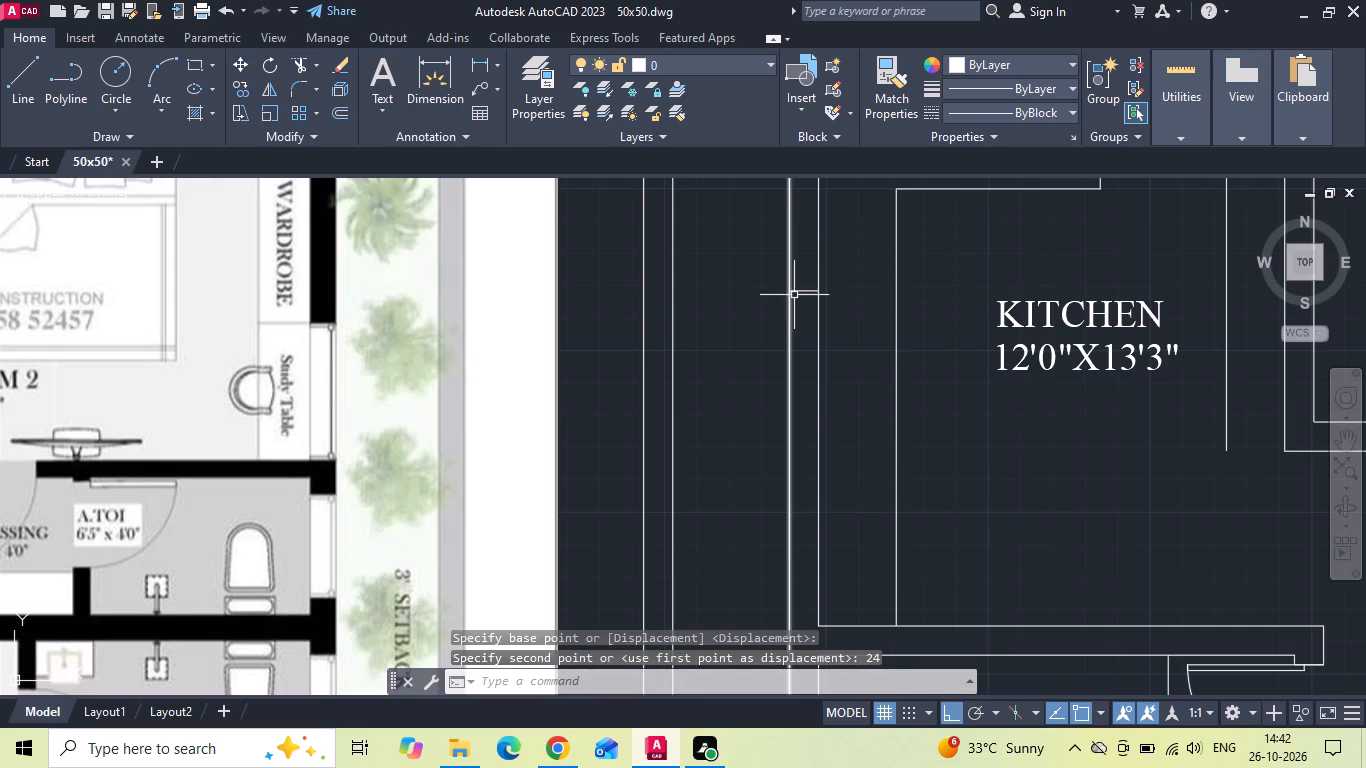
Copy the kitchen window's upper edge line 4' down the west wall to form the lower edge.
click(801, 292)
right_click(801, 290)
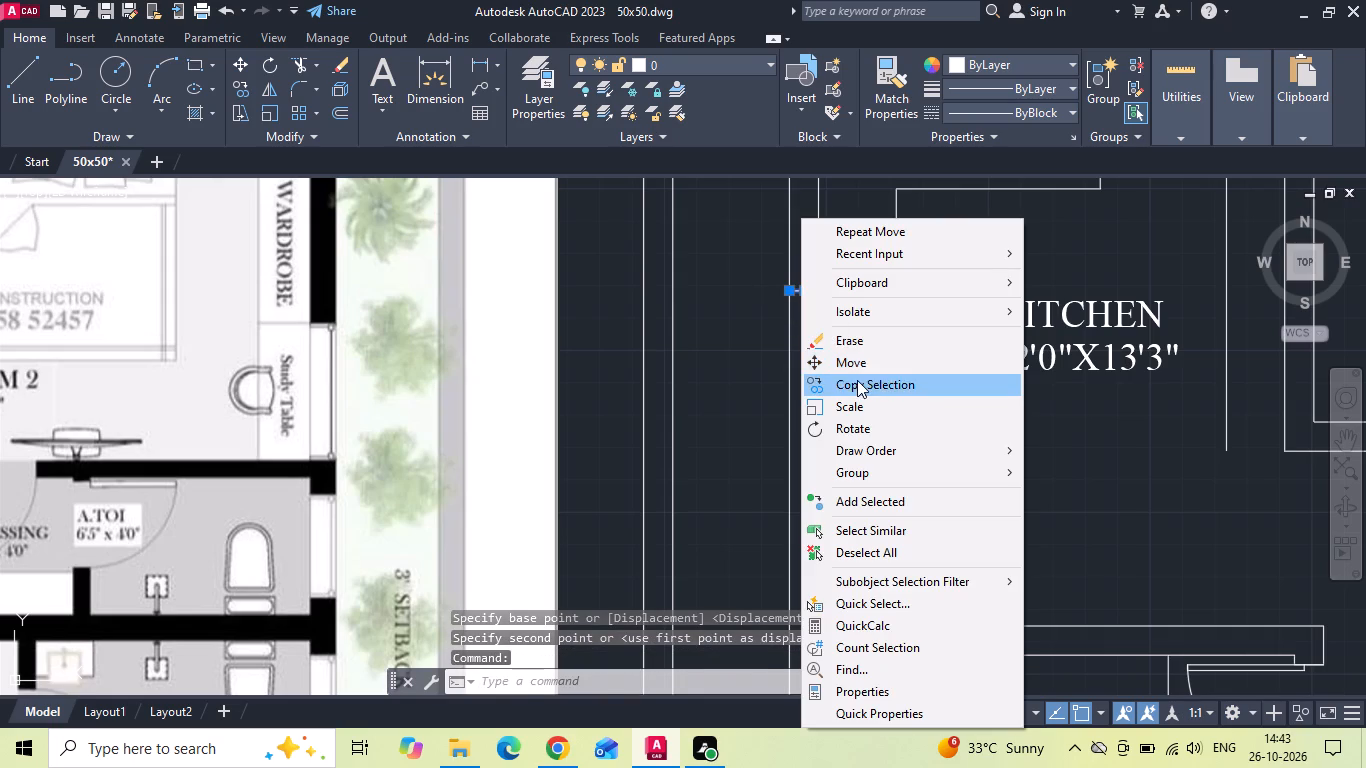
click(857, 380)
drag(877, 328, 877, 399)
key(4)
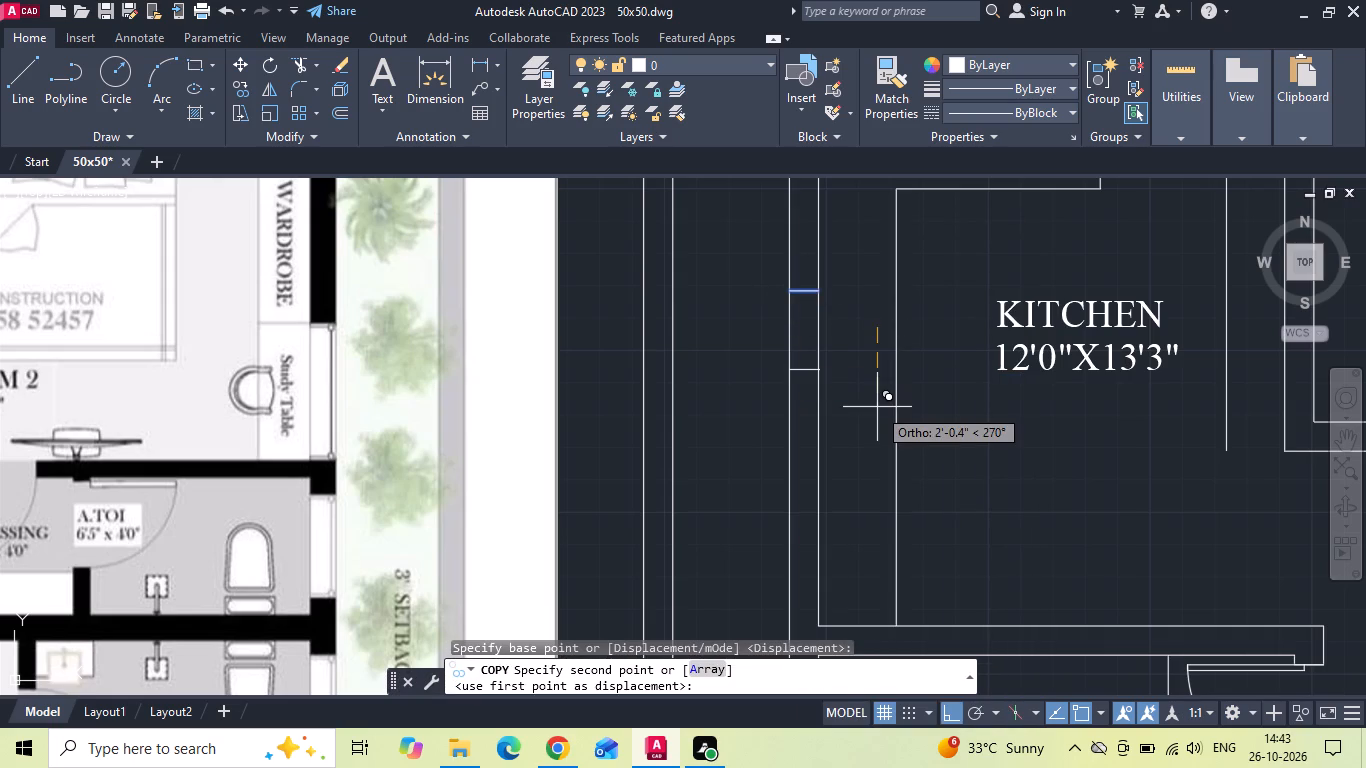
text(')
key(space)
key(Escape)
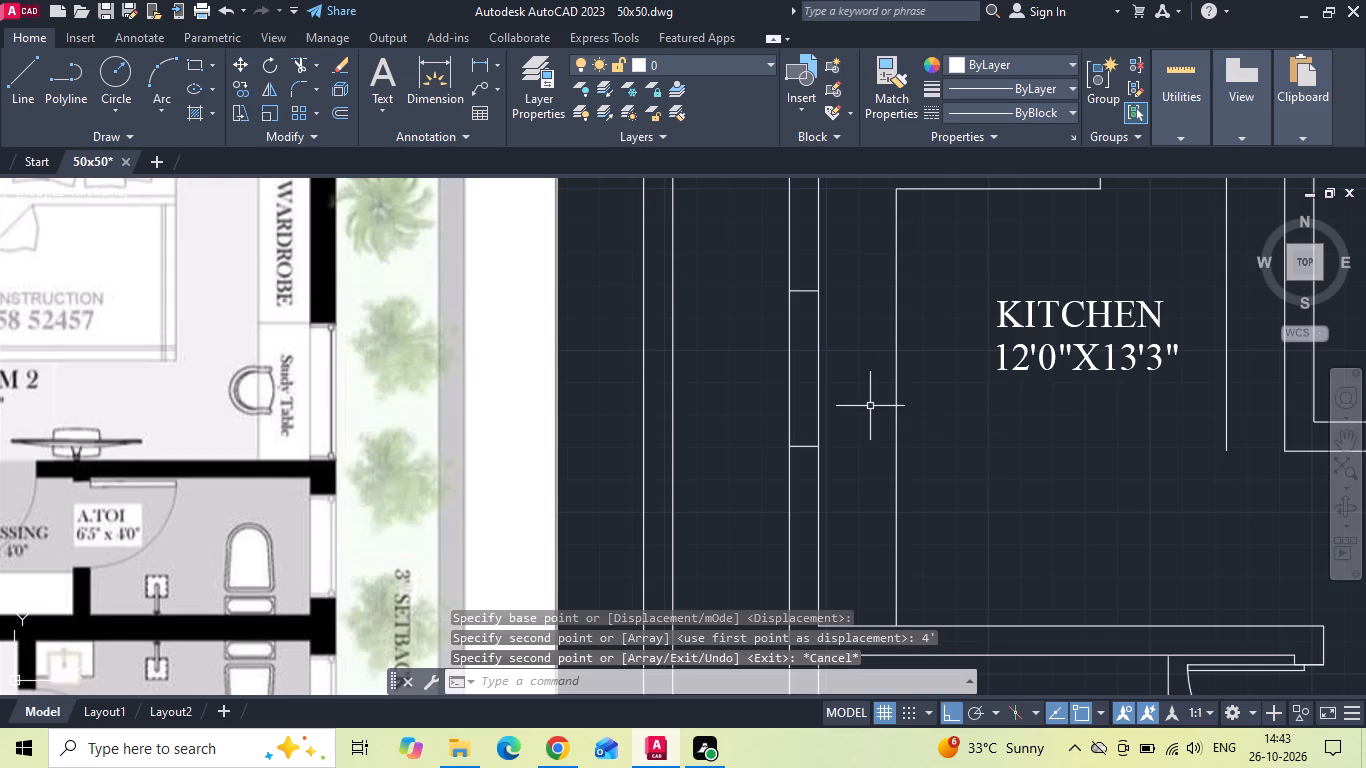
Save the drawing.
key(ctrl+s)
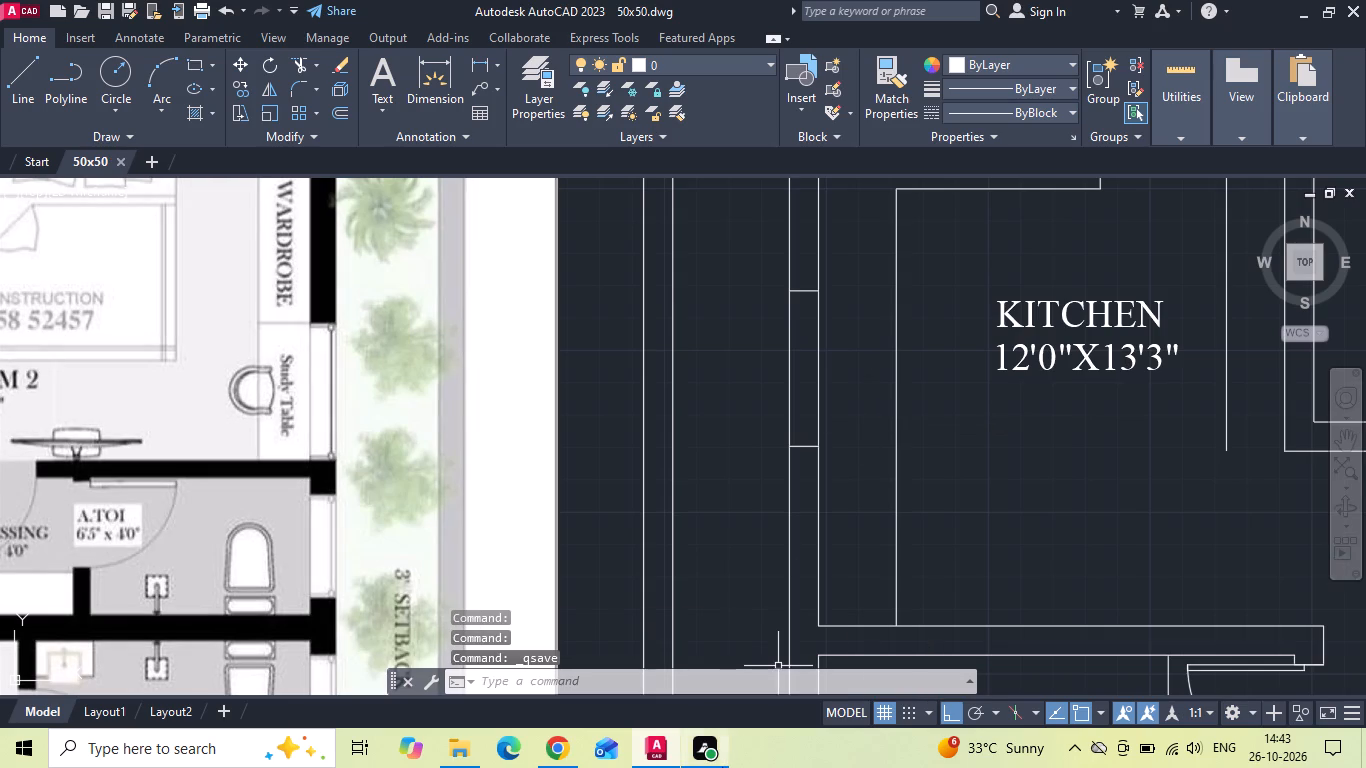
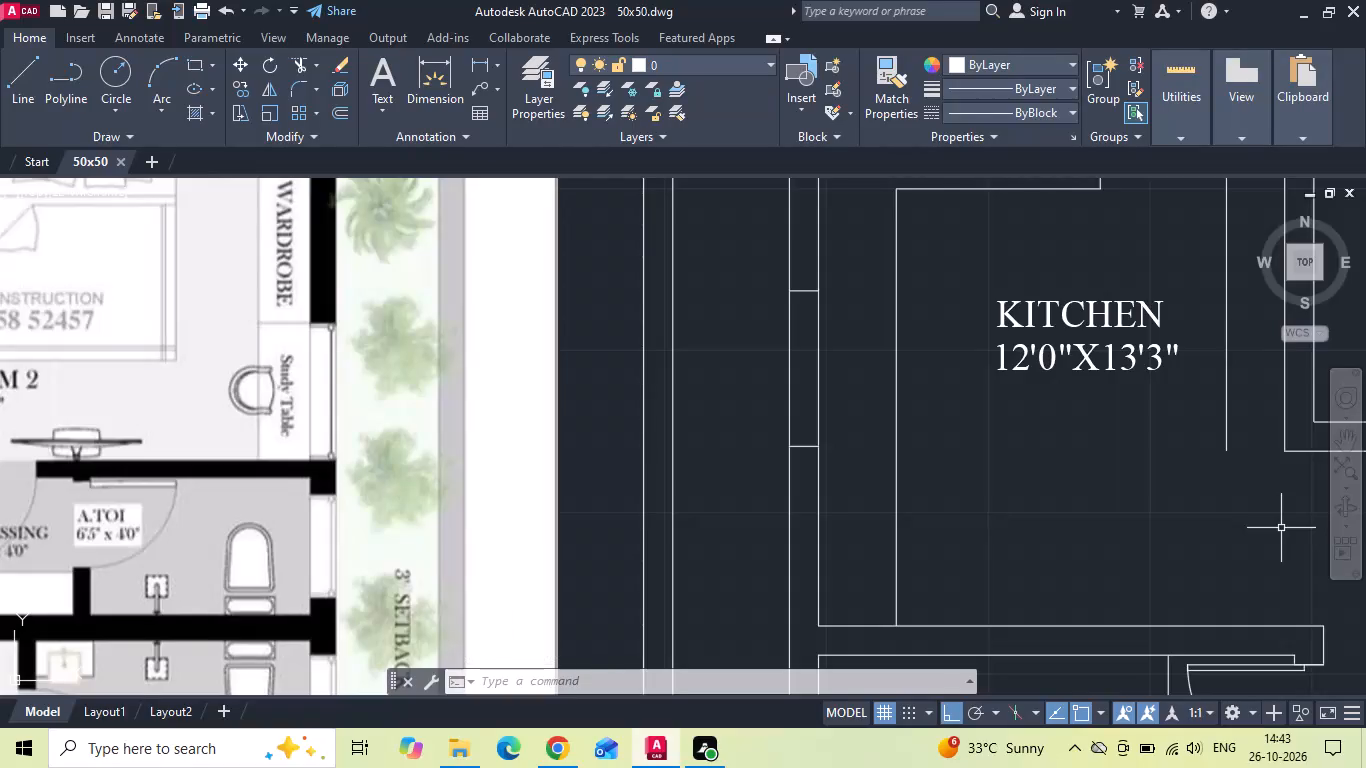
Save the drawing.
key(ctrl+s)
key(ctrl+s)
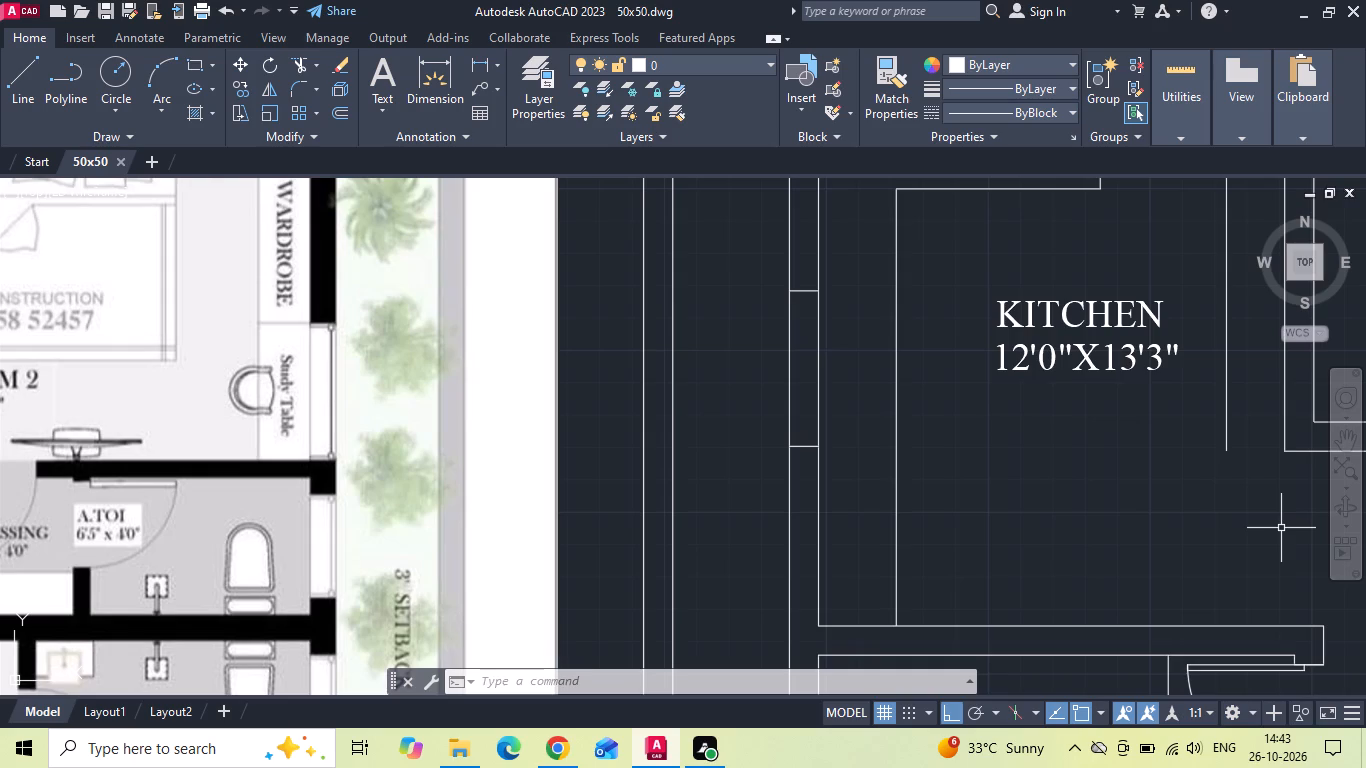
key(Escape)
key(ctrl+s)
Offset both faces of the kitchen's west wall 4" into the wall thickness to form the window's glazing lines.
scroll(1132, 576, down, 2)
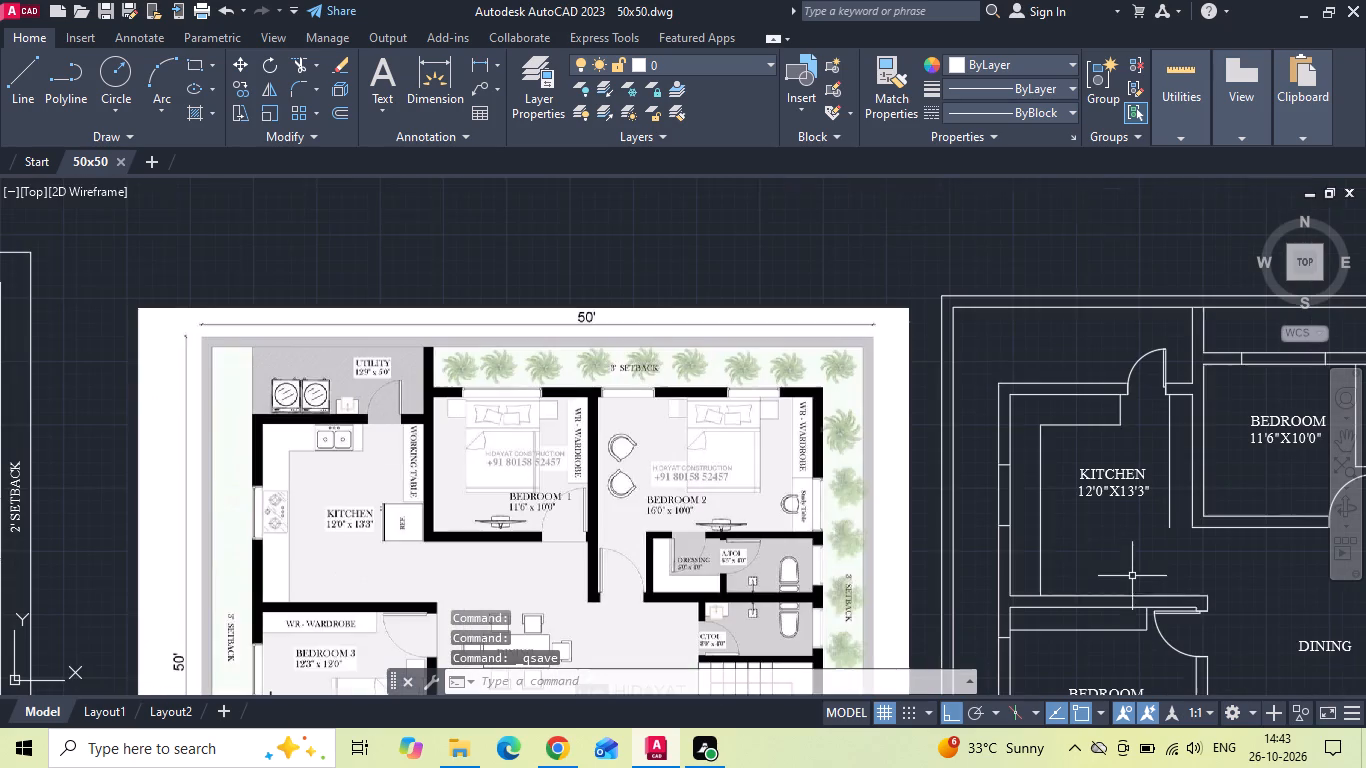
middle_drag(963, 504, 863, 413)
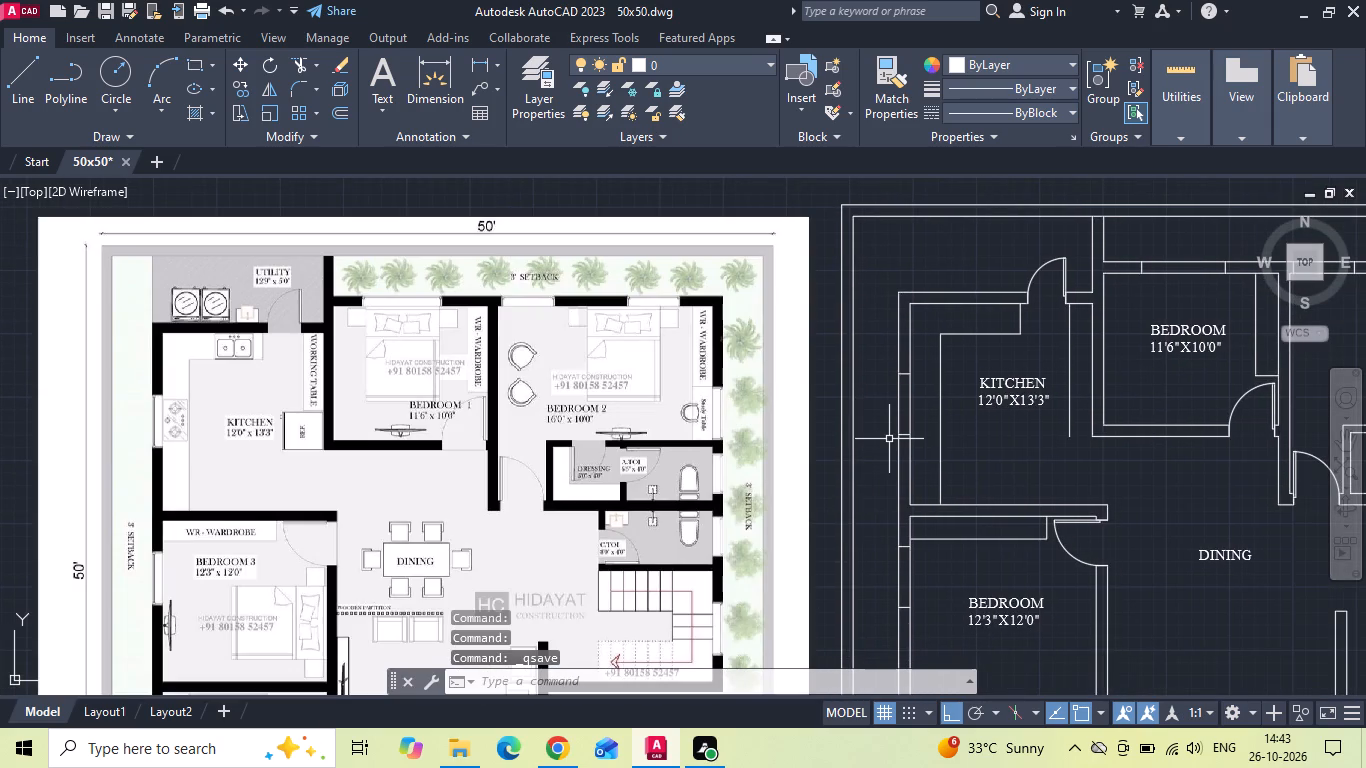
scroll(926, 411, up, 2)
click(903, 401)
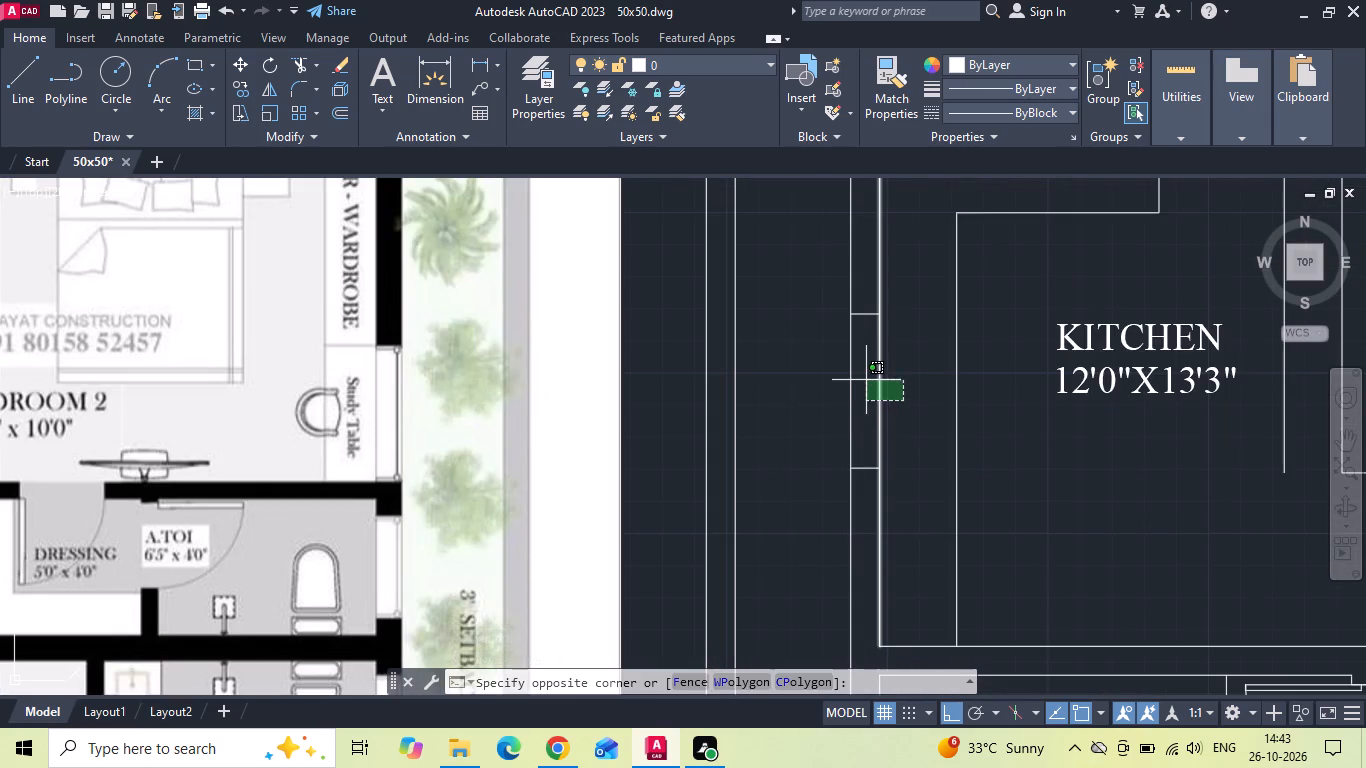
key(Escape)
text(O 4)
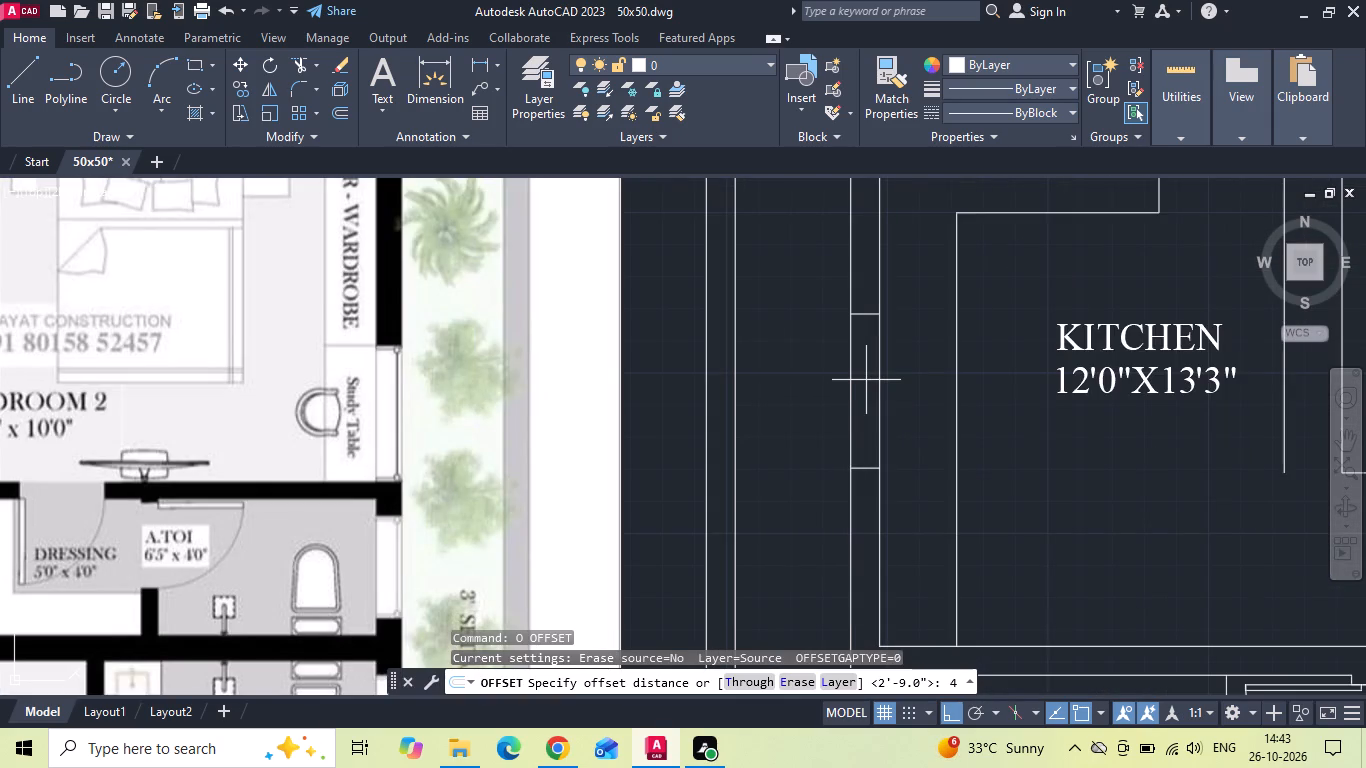
key(space)
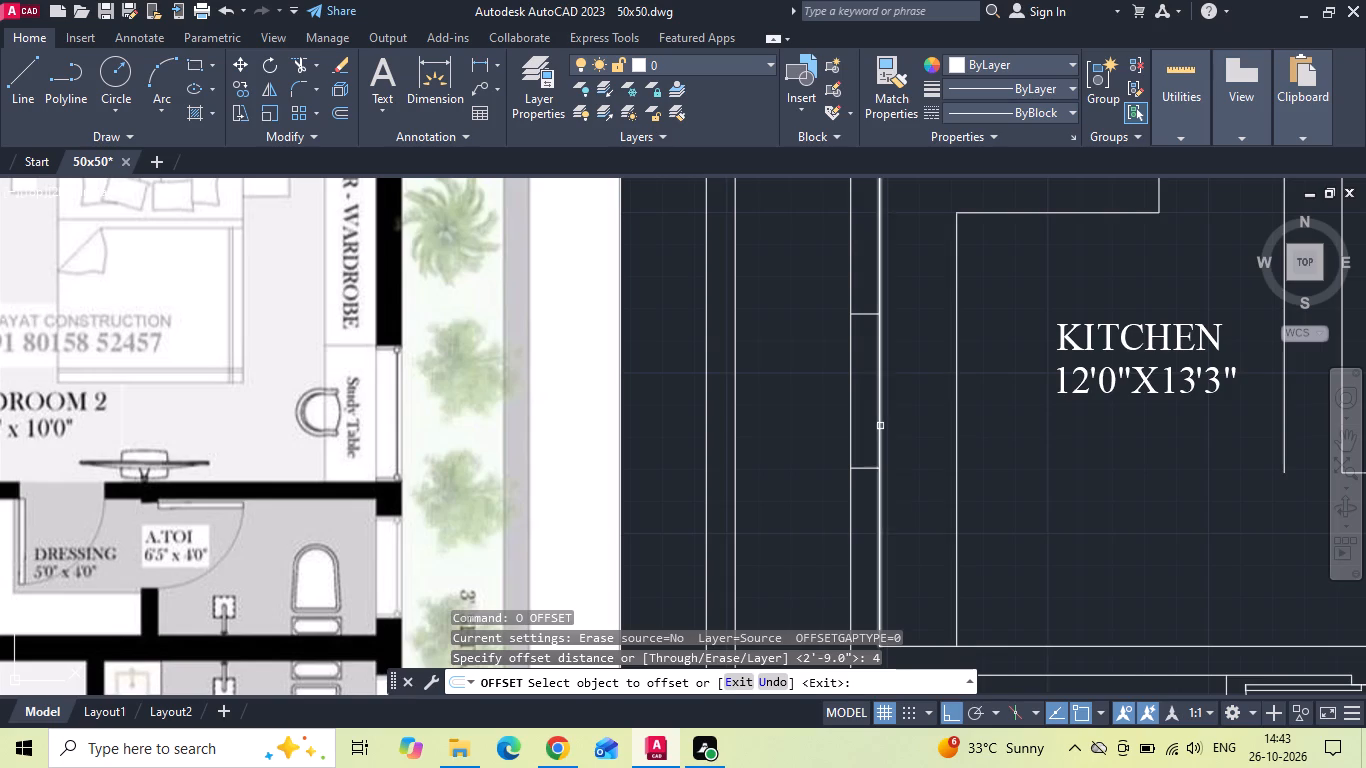
click(880, 426)
click(858, 445)
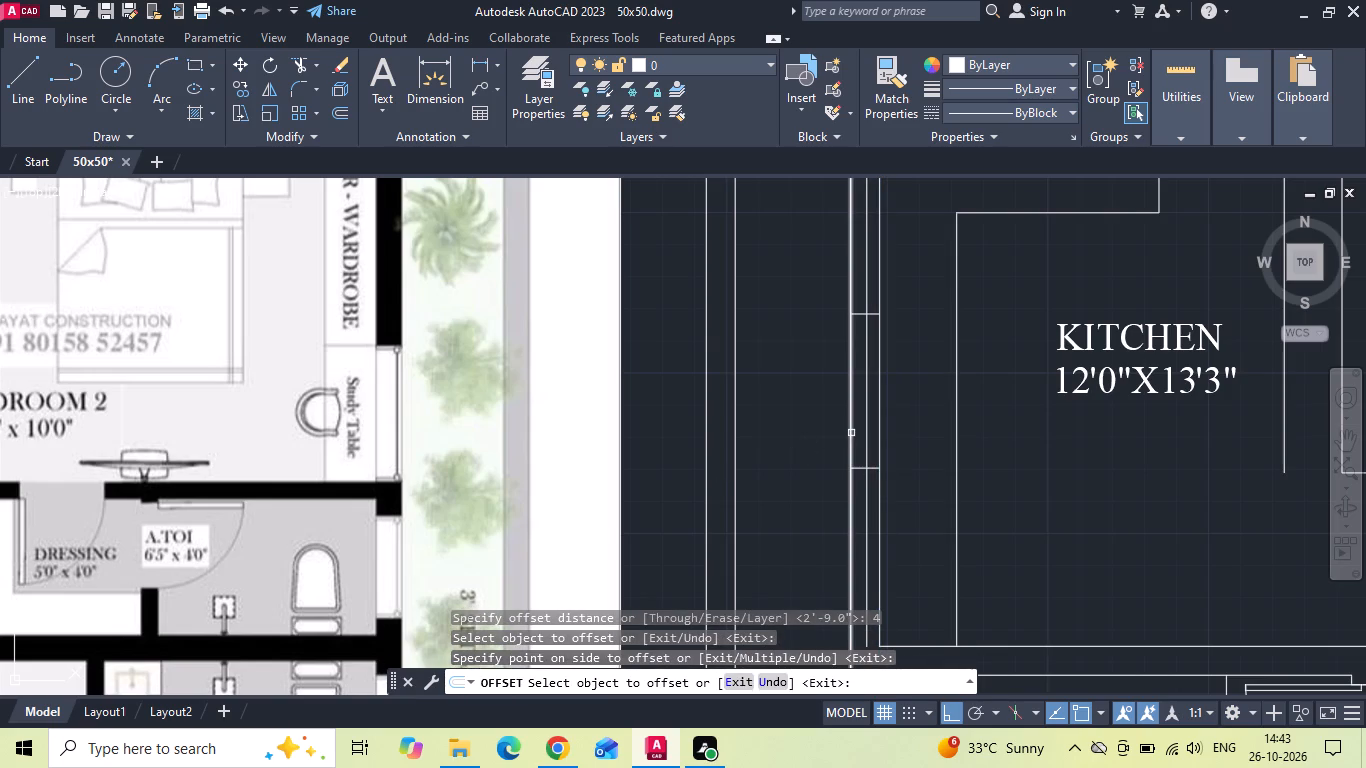
click(853, 431)
click(862, 420)
Offset the north wall's outer face and the inner faces at both north bedrooms 4" into the wall thickness.
scroll(654, 487, down, 2)
scroll(1066, 302, up, 2)
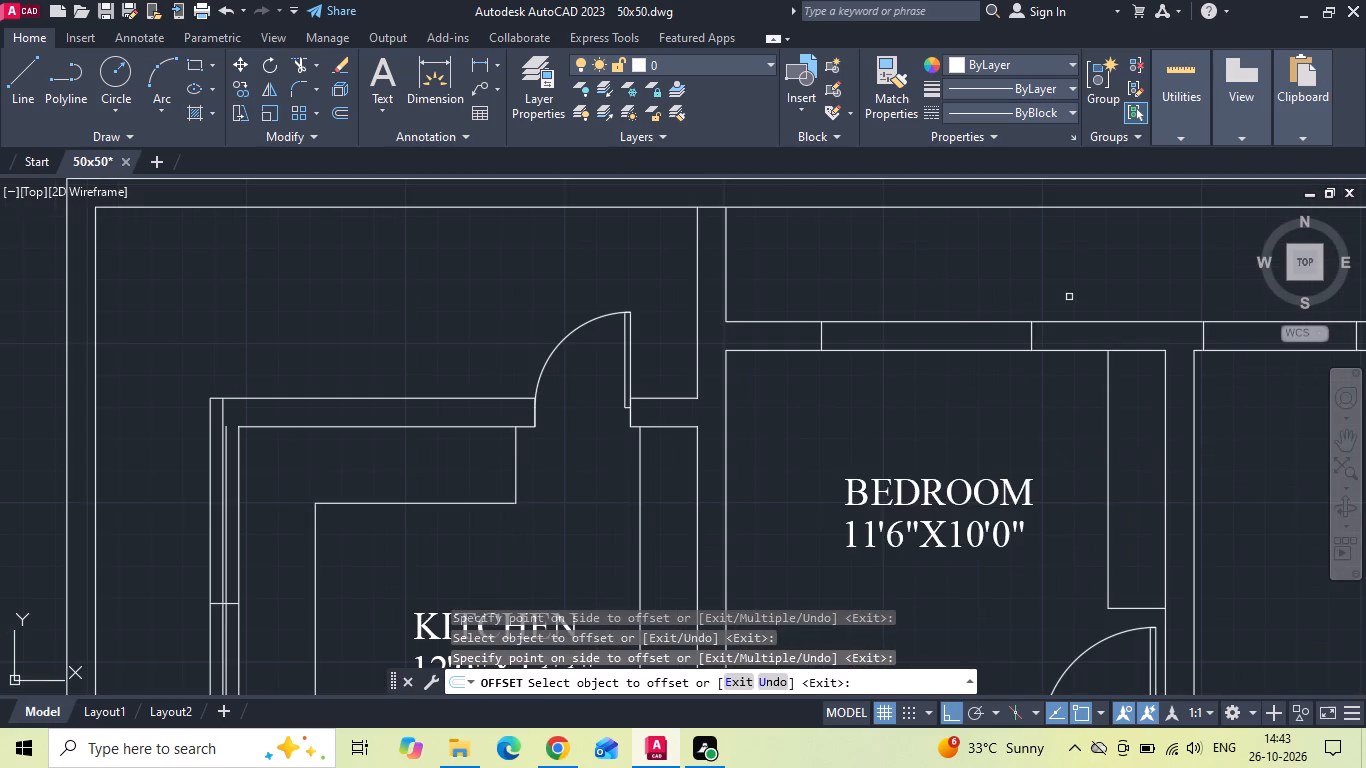
click(955, 319)
click(922, 361)
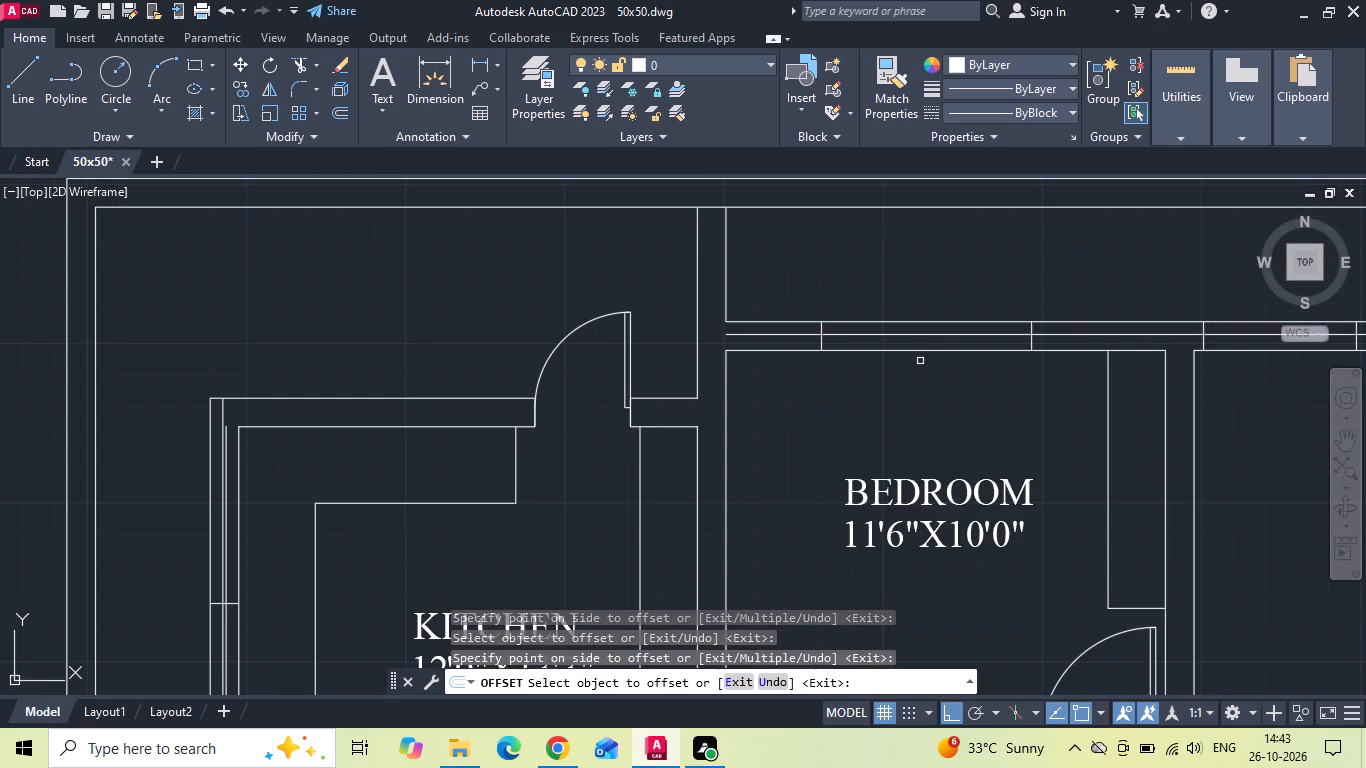
click(922, 352)
click(924, 331)
middle_drag(952, 415, 373, 444)
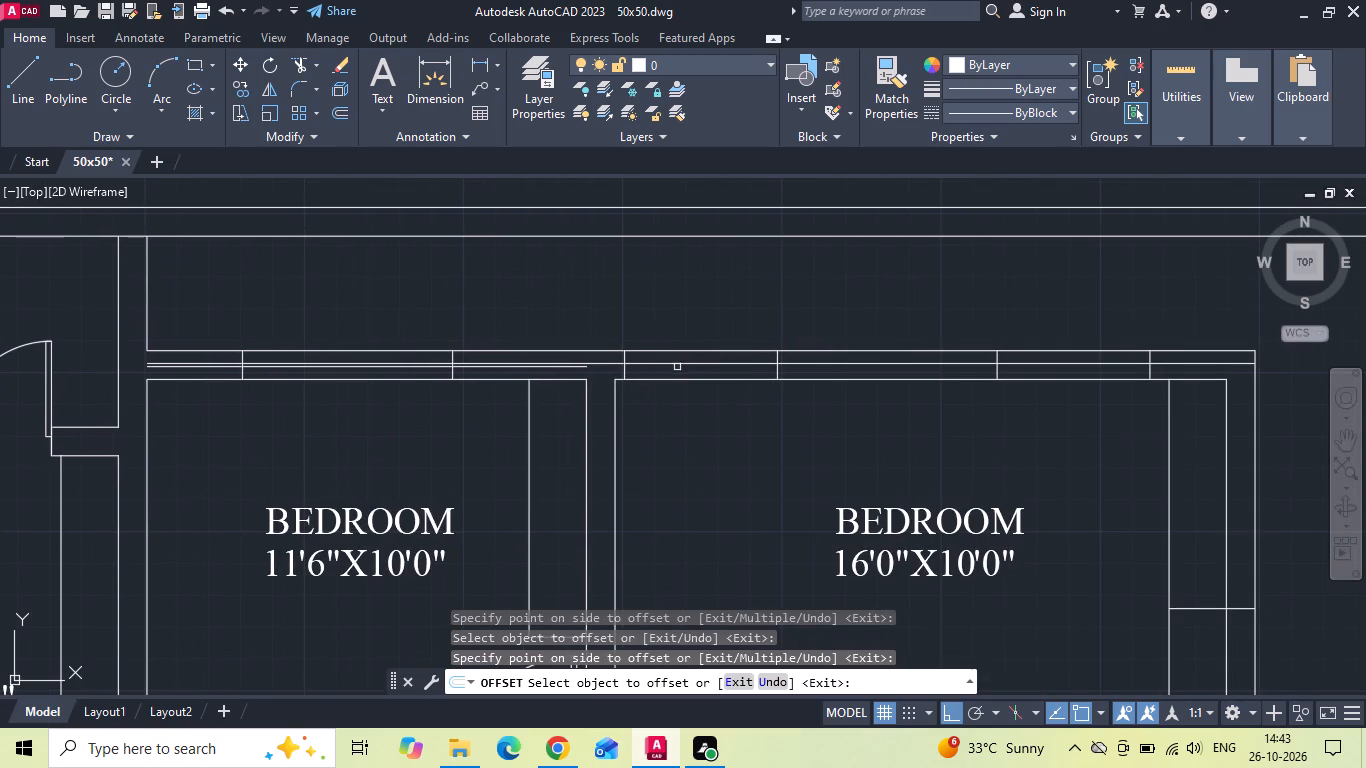
click(681, 377)
click(680, 356)
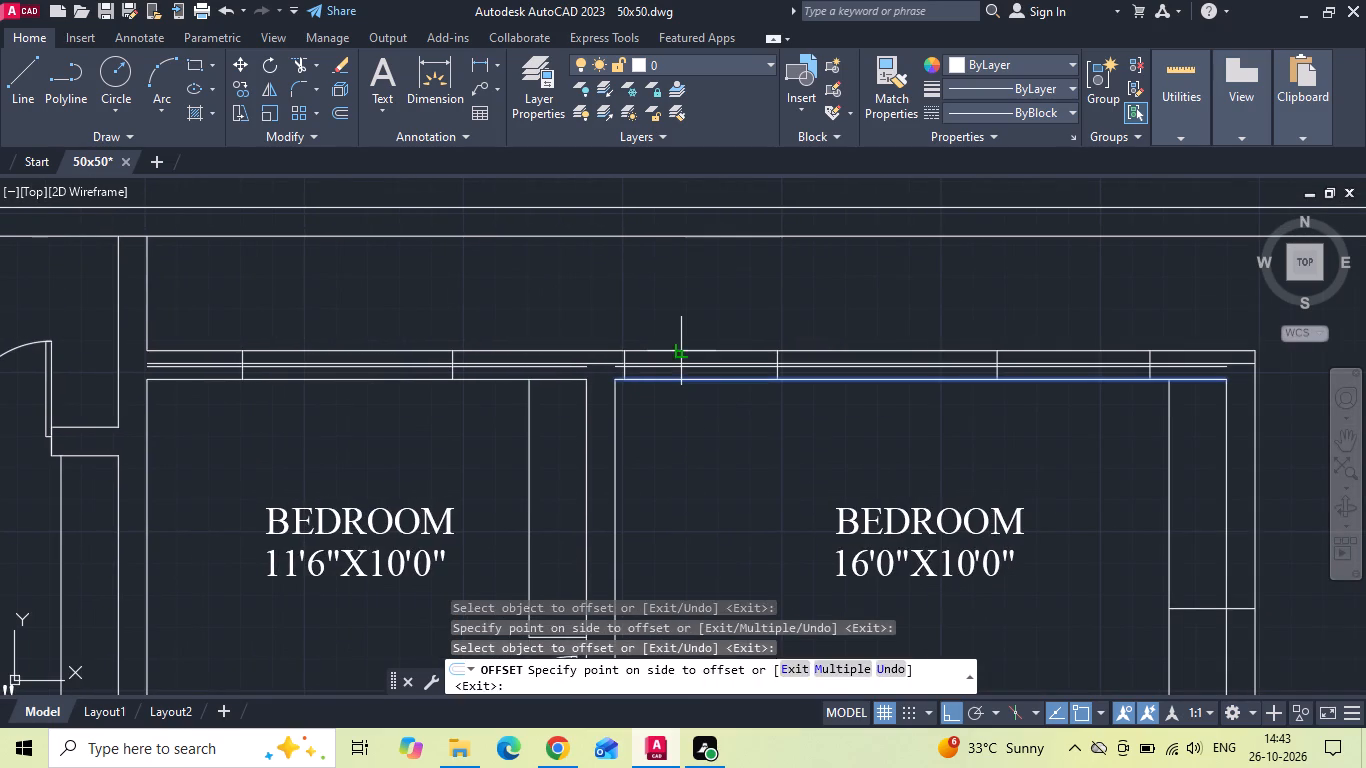
Offset both faces of the 16'0"X10'0" bedroom's east wall 4" into the wall thickness.
scroll(669, 313, down, 2)
scroll(901, 412, up, 2)
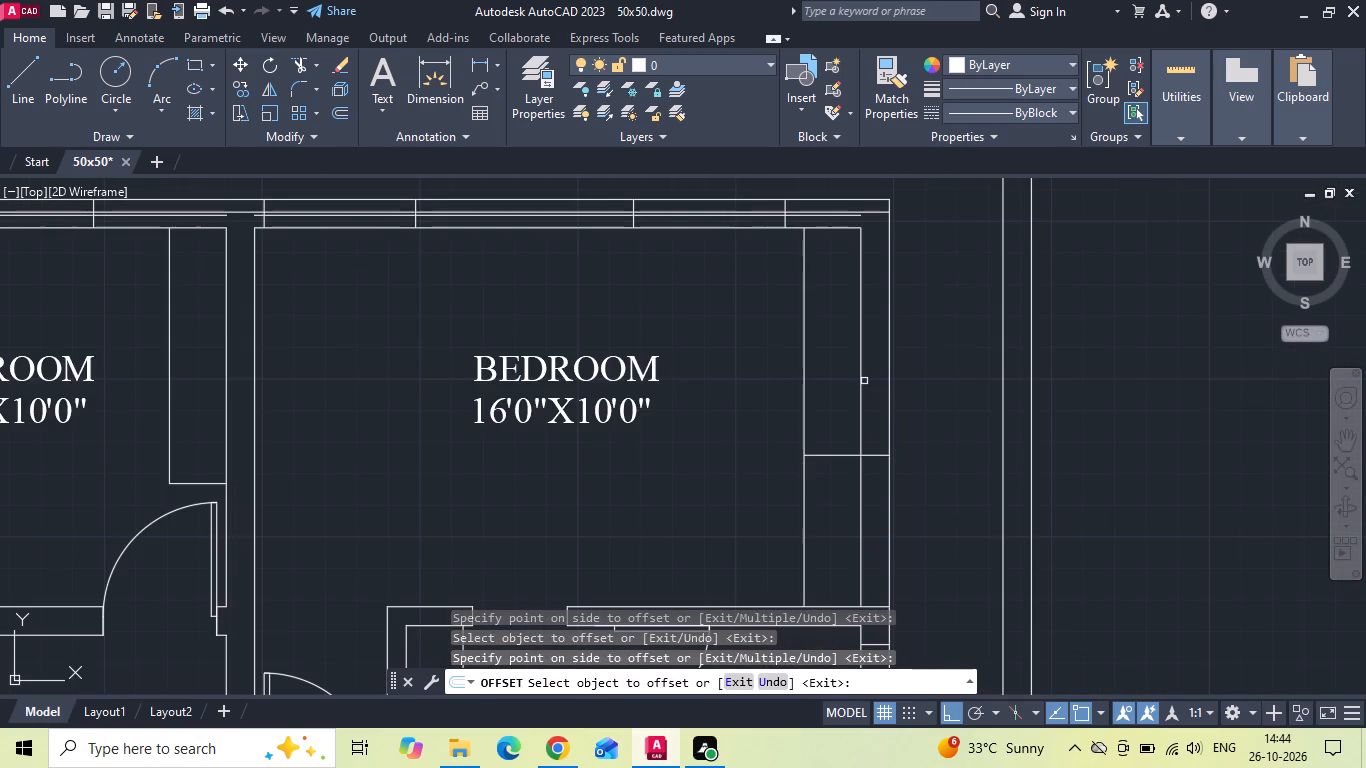
click(864, 381)
click(880, 362)
drag(888, 392, 843, 412)
click(834, 416)
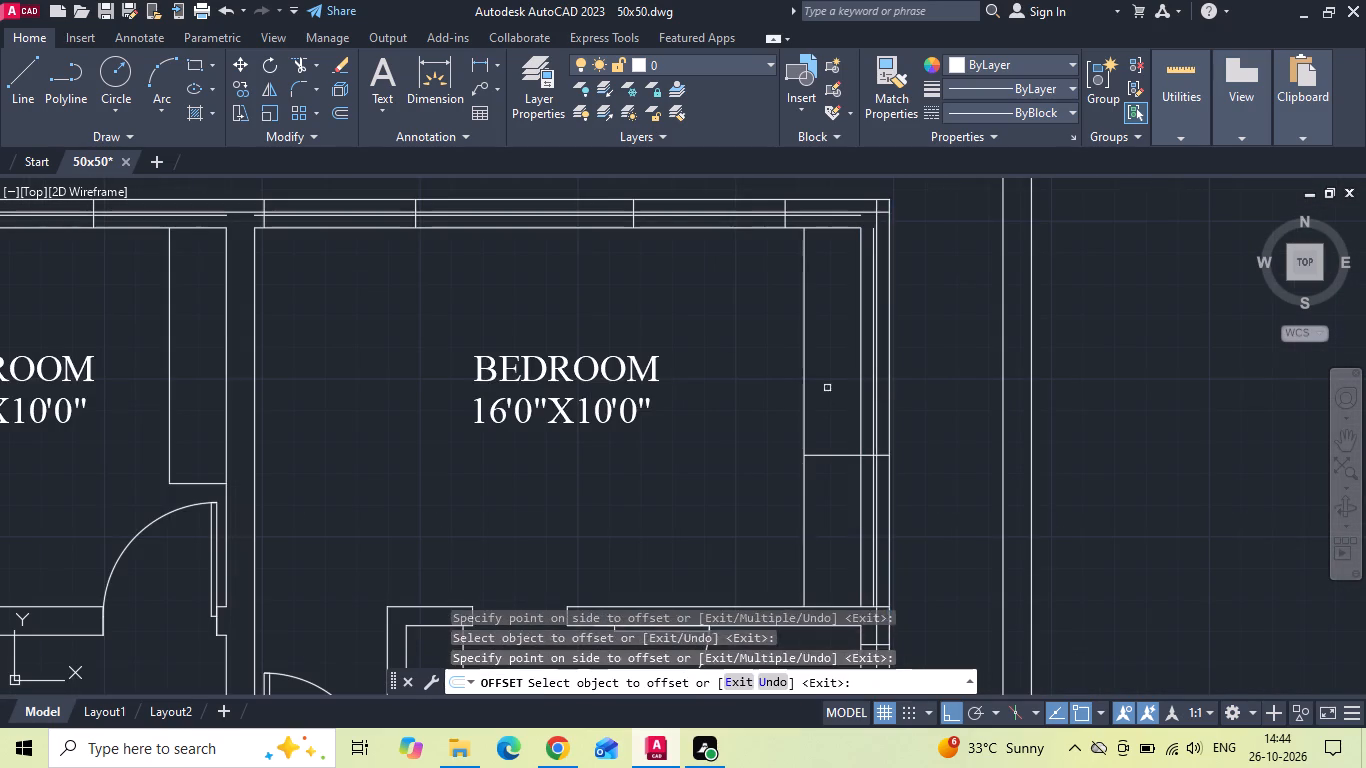
Offset the east wall's inner face 4" outward at the C.Toilet, A.Toilet and staircase for window lines.
scroll(835, 304, down, 3)
scroll(845, 473, up, 3)
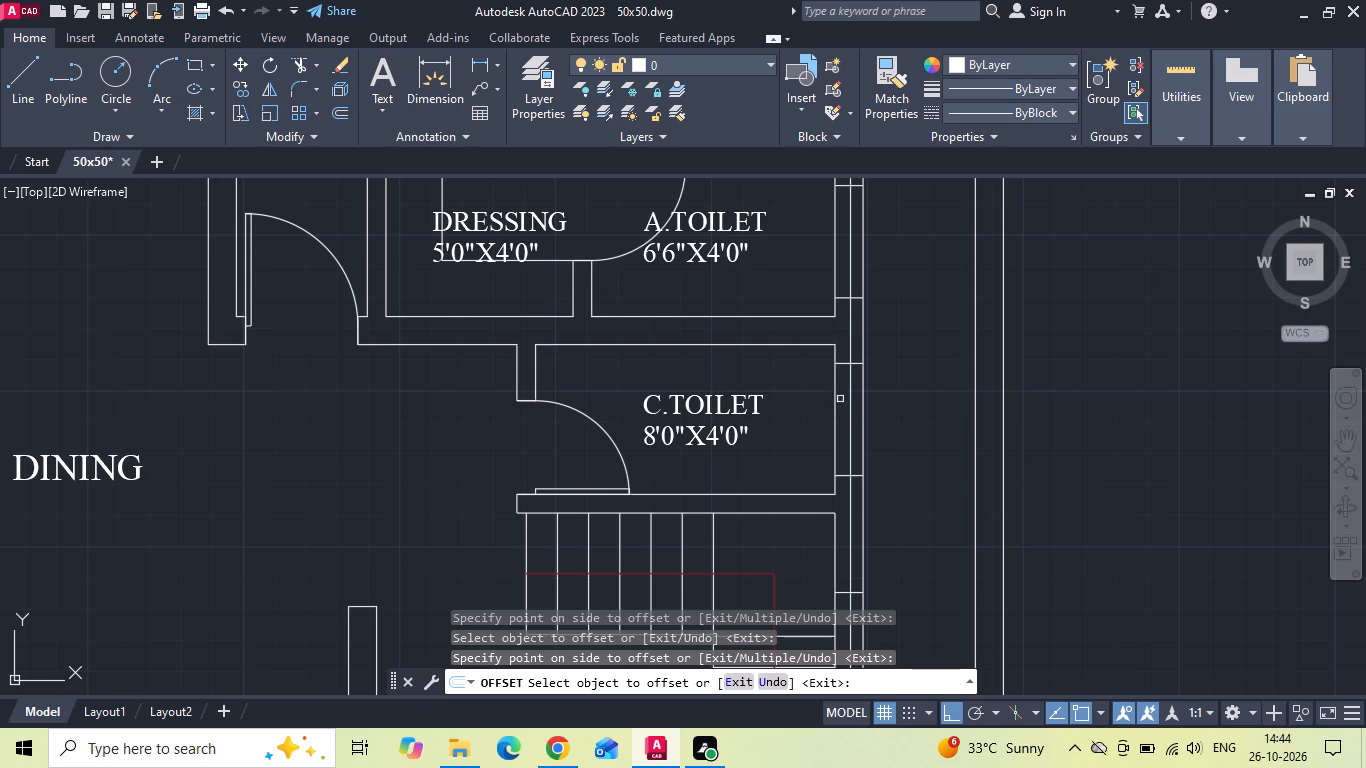
click(834, 421)
click(845, 435)
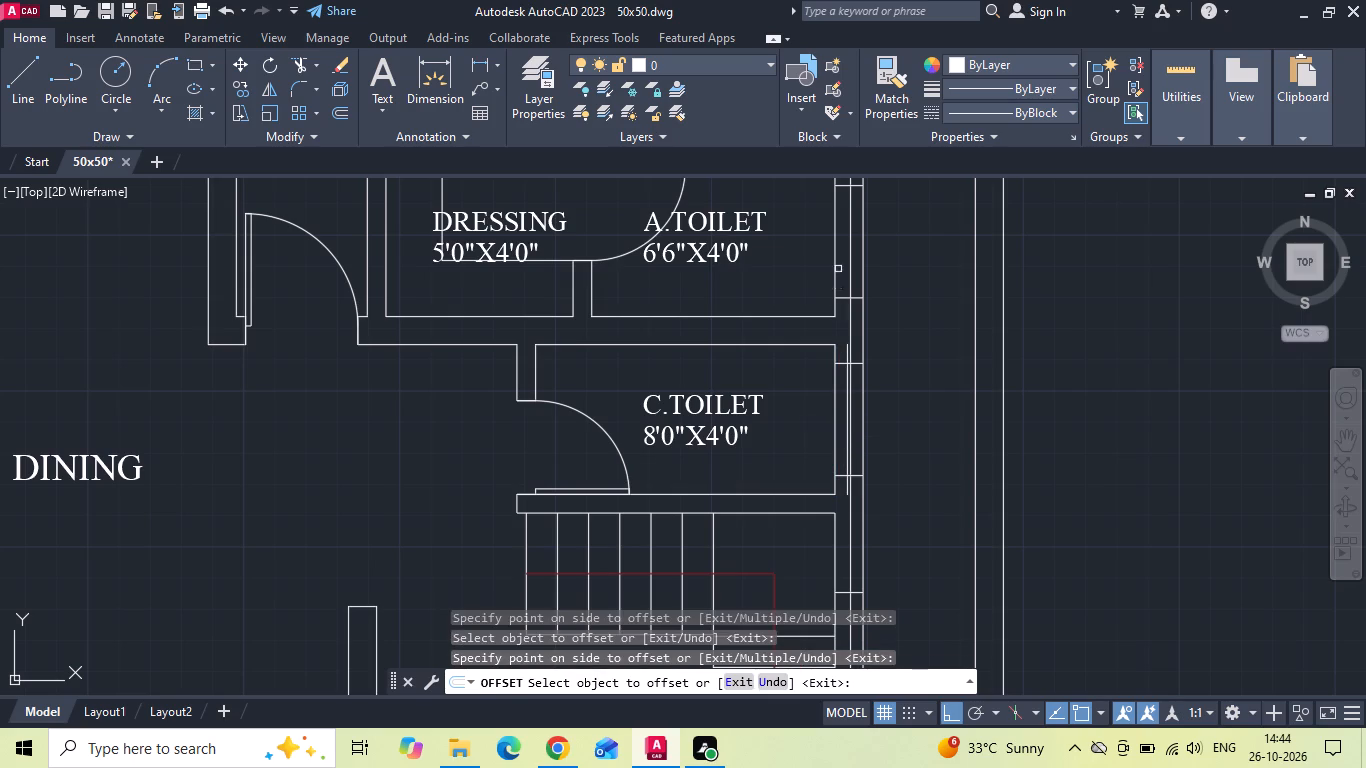
click(837, 268)
click(841, 259)
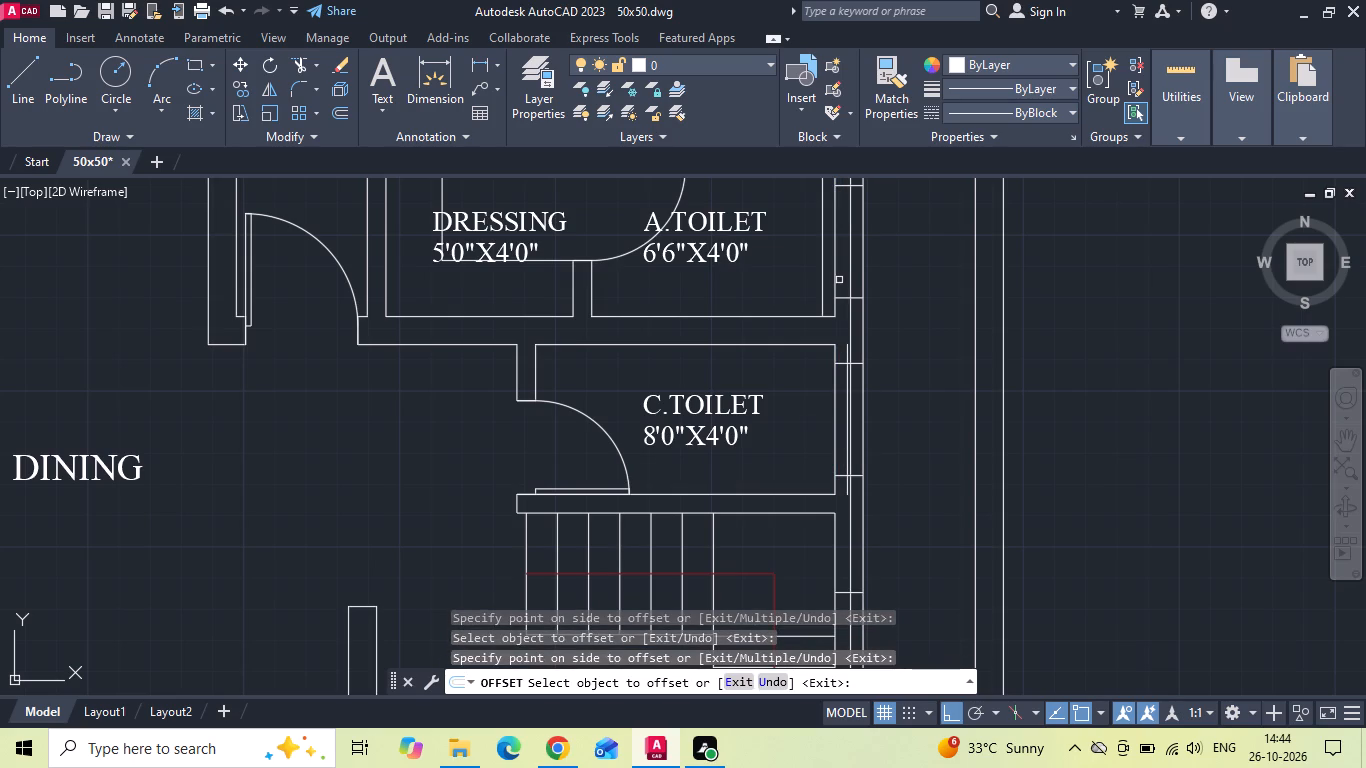
click(836, 270)
click(902, 232)
scroll(938, 270, down, 2)
scroll(904, 417, up, 2)
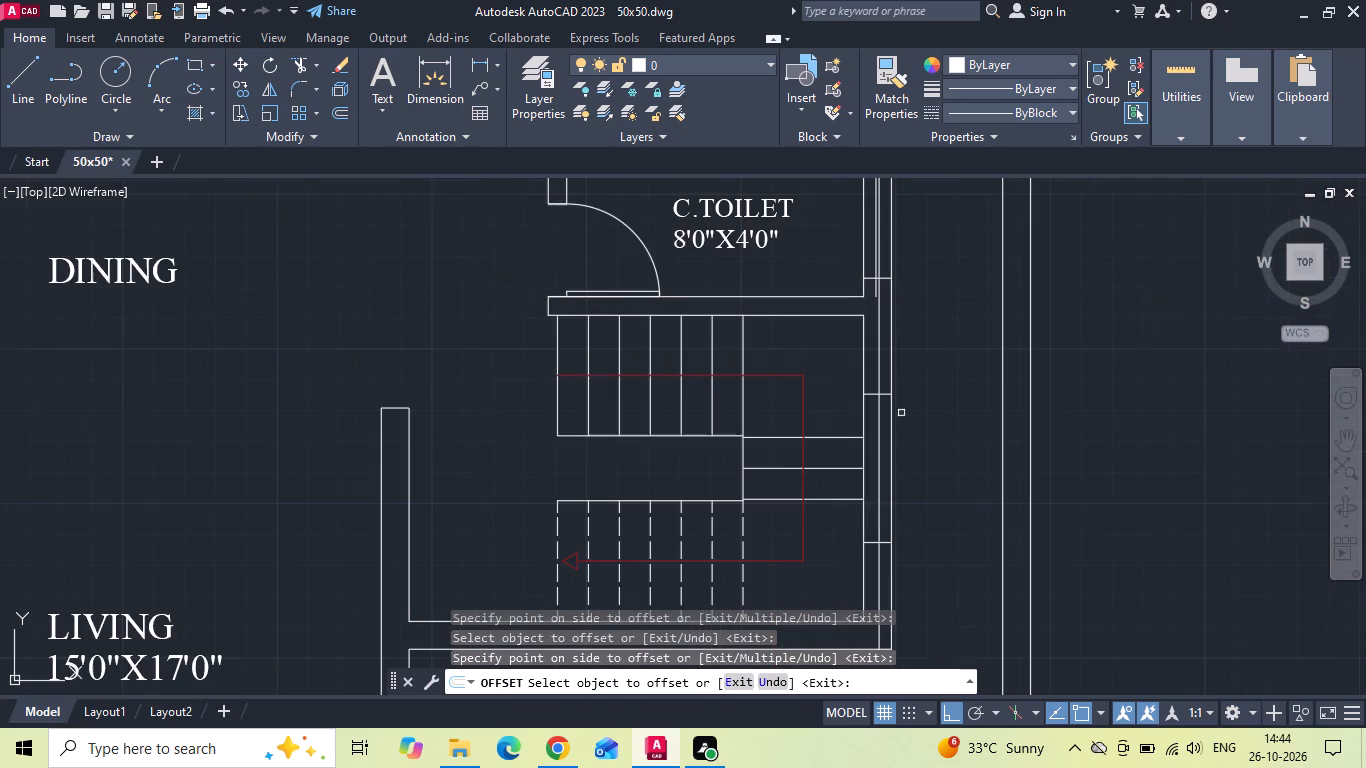
click(863, 421)
click(916, 387)
Offset both faces of the living room's south and east walls 4" into the wall thickness.
scroll(927, 365, down, 2)
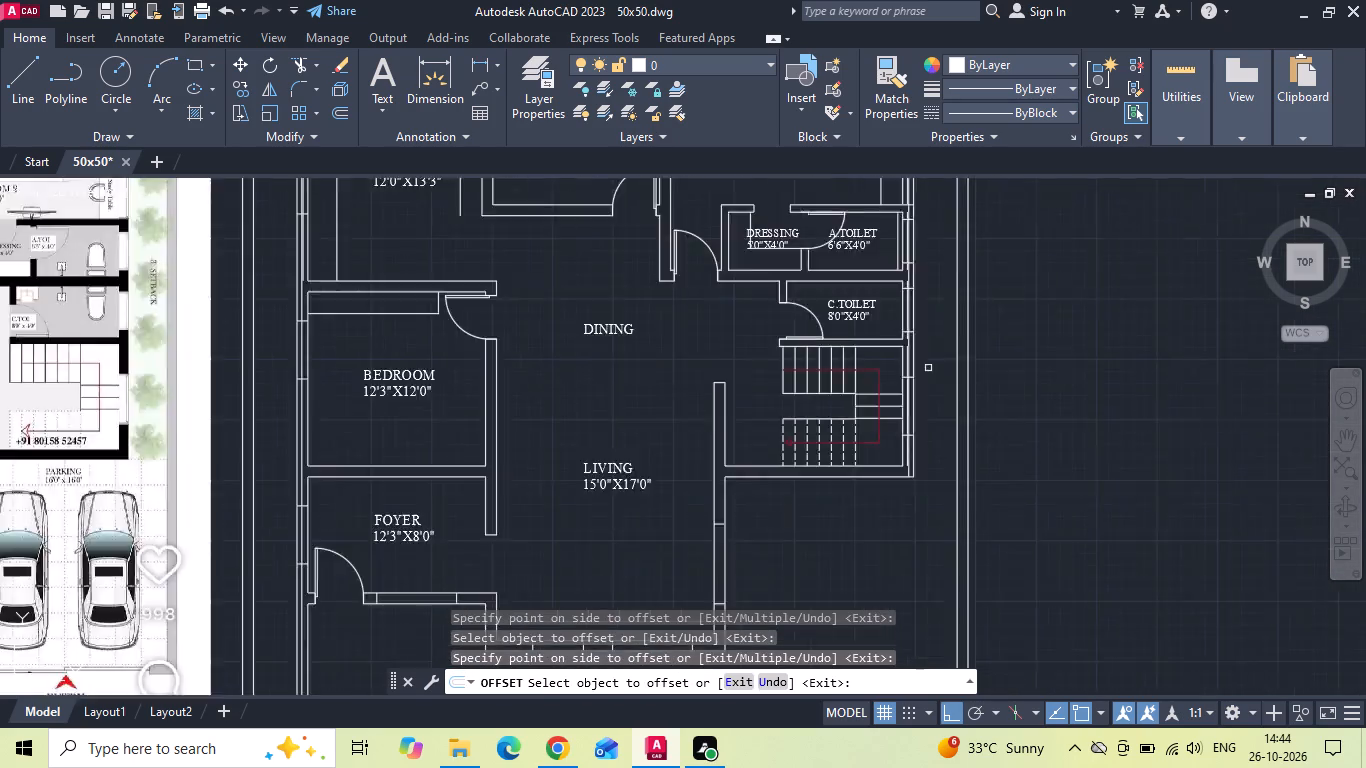
middle_drag(749, 502, 785, 347)
scroll(685, 485, up, 1)
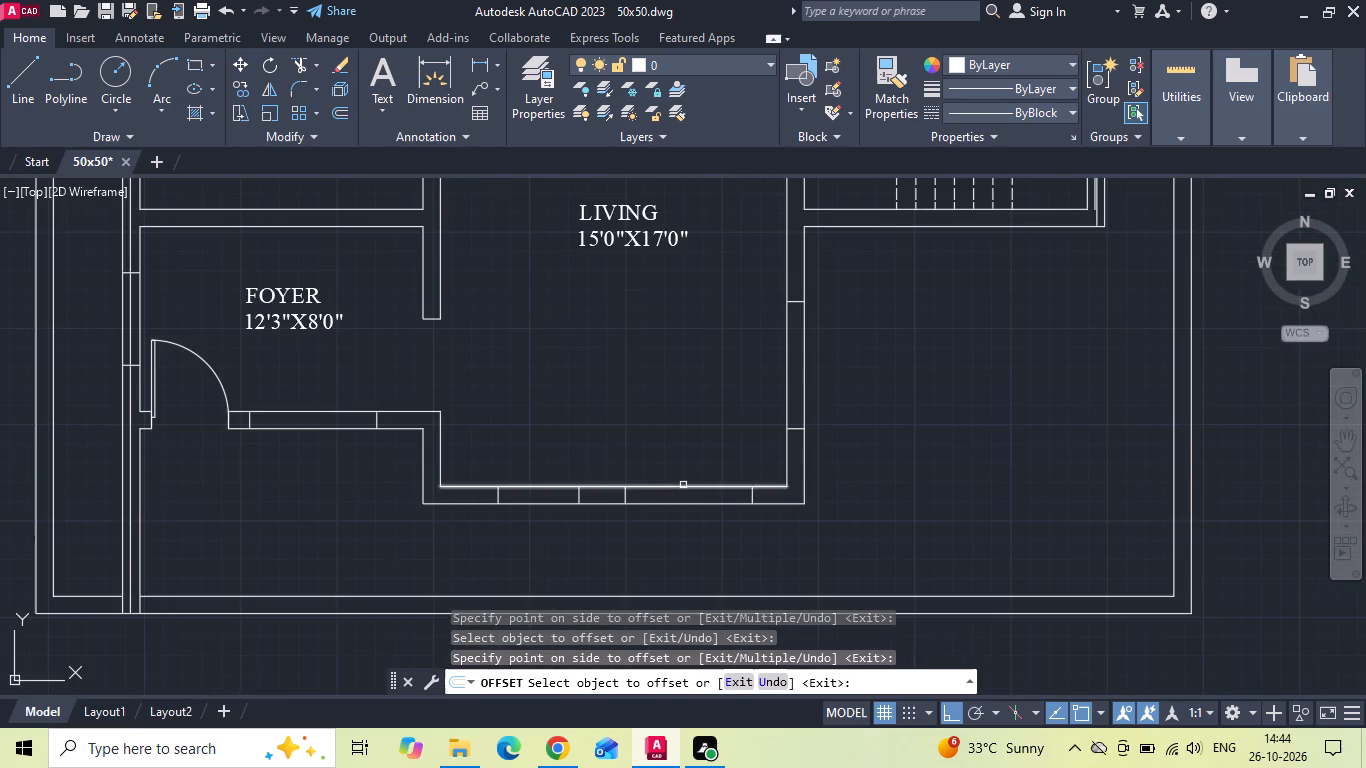
click(683, 485)
click(671, 518)
scroll(668, 521, up, 1)
click(662, 496)
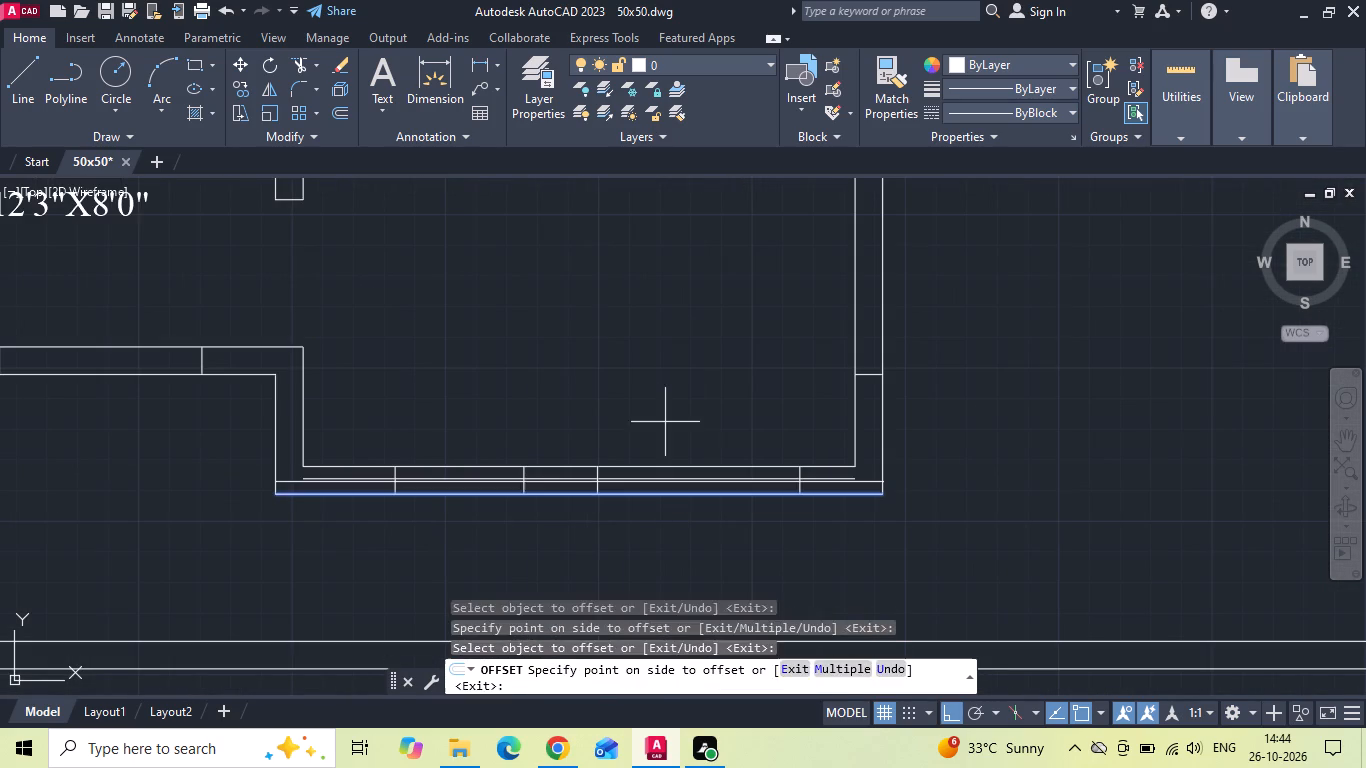
click(668, 378)
drag(854, 307, 864, 305)
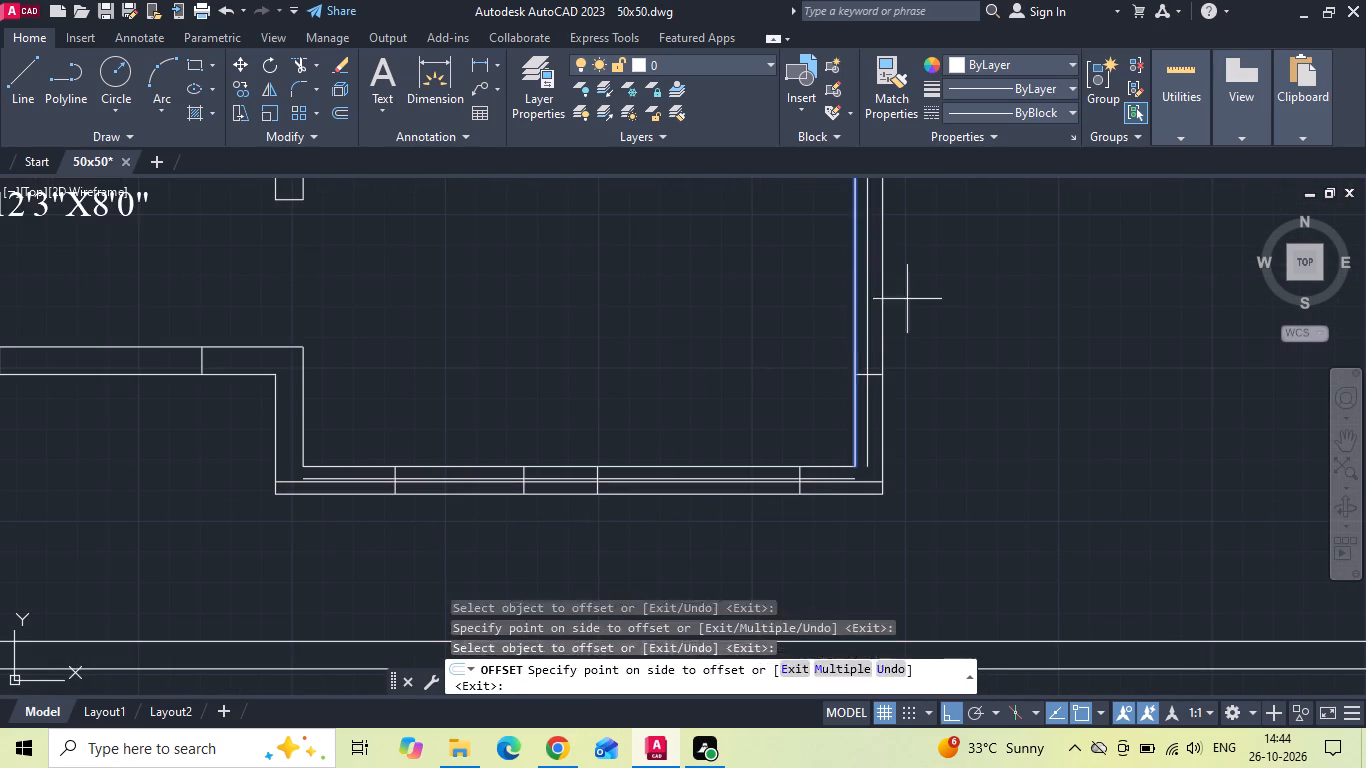
click(907, 299)
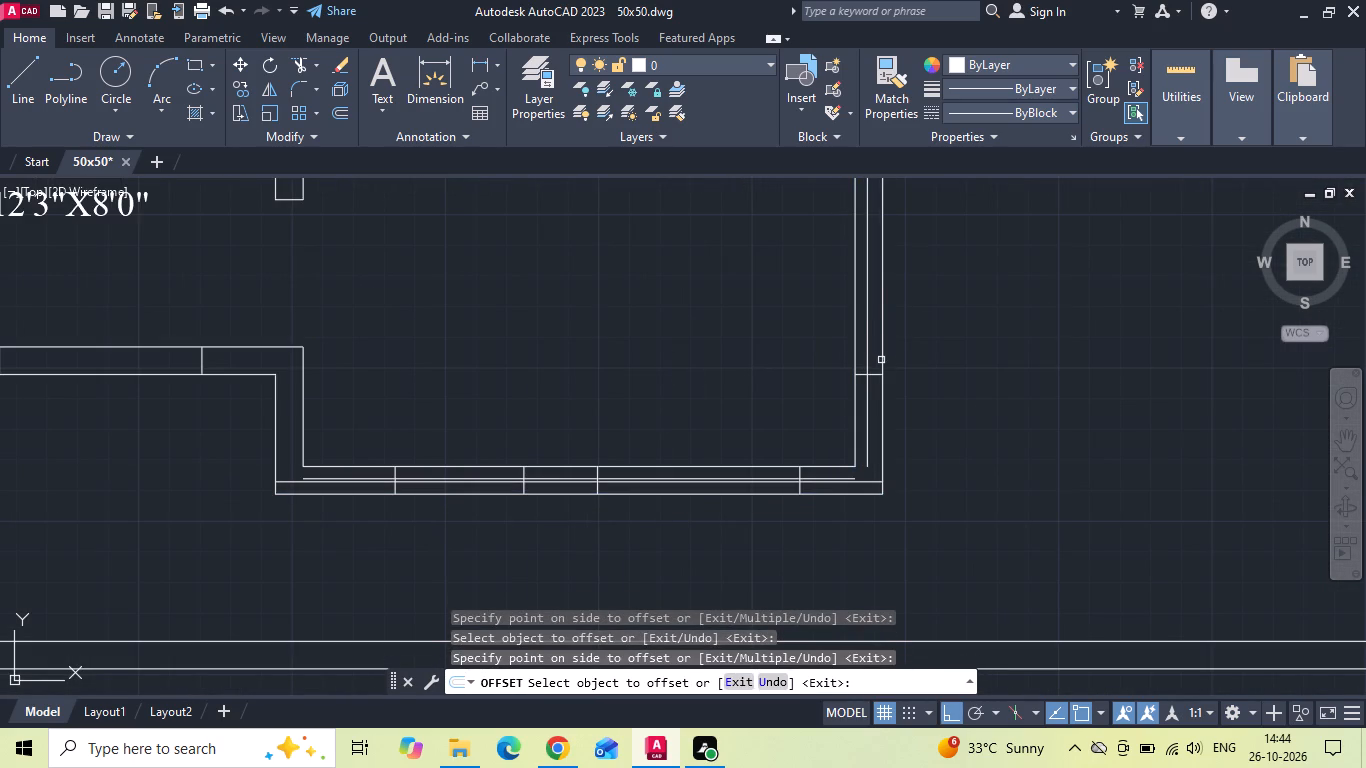
drag(881, 362, 864, 368)
click(797, 387)
Offset both faces of the foyer's south wall and the inner face of its west wall 4" into the wall thickness.
scroll(740, 393, down, 1)
scroll(250, 376, up, 1)
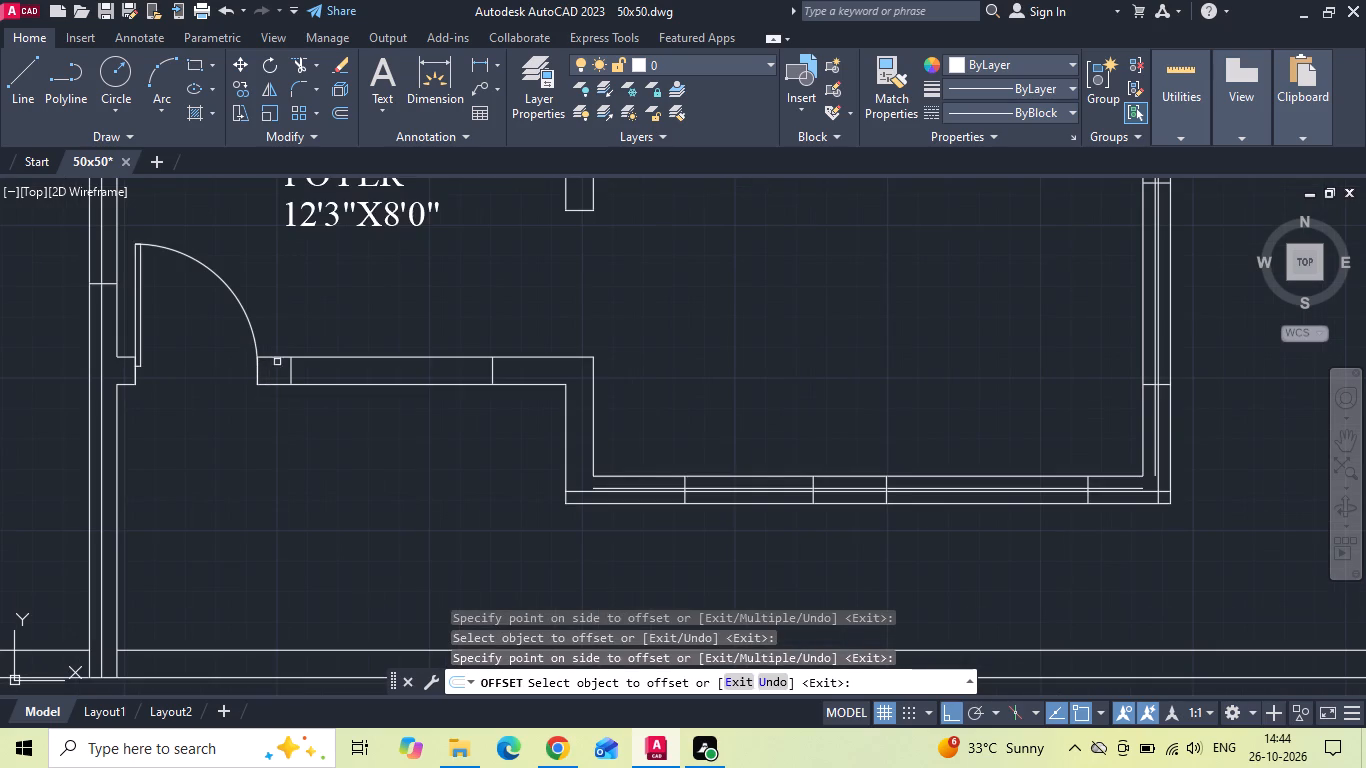
click(333, 383)
click(343, 374)
click(355, 358)
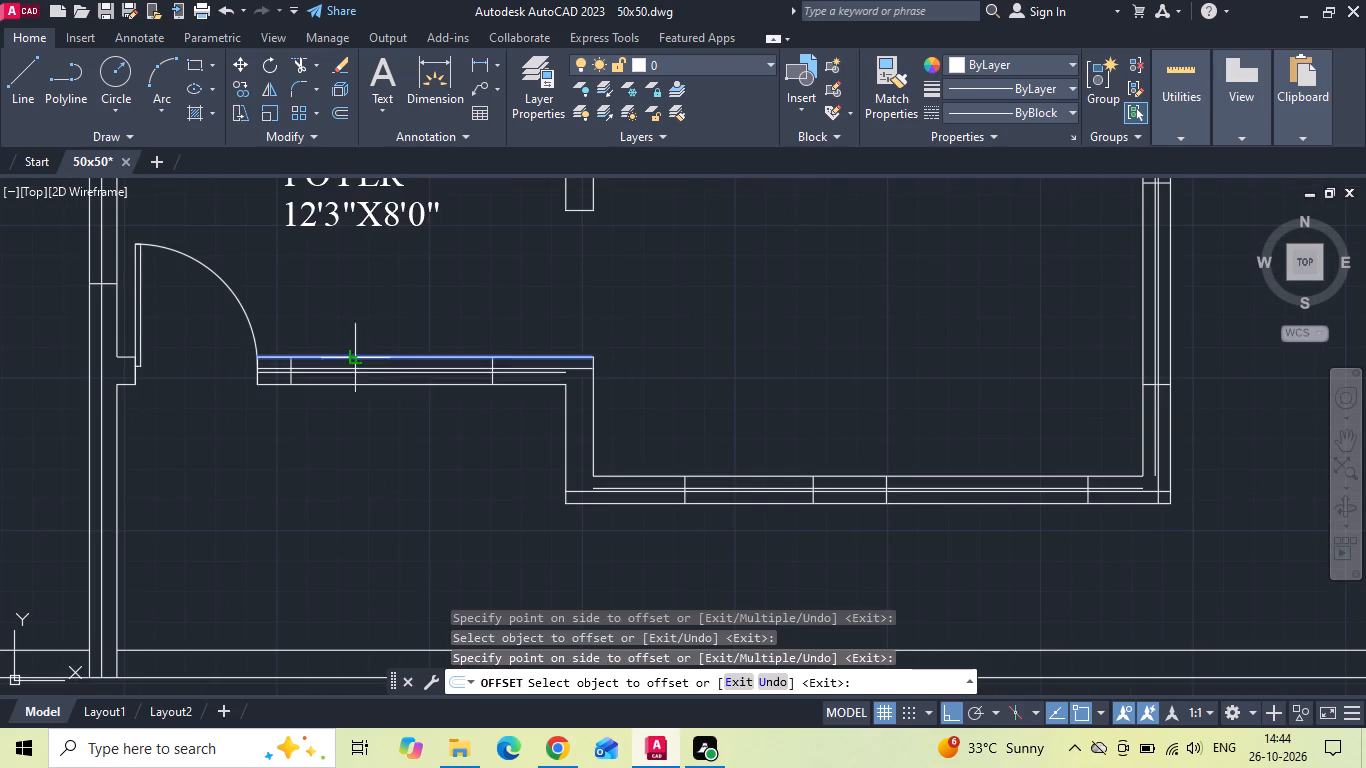
click(346, 417)
middle_drag(298, 459, 693, 623)
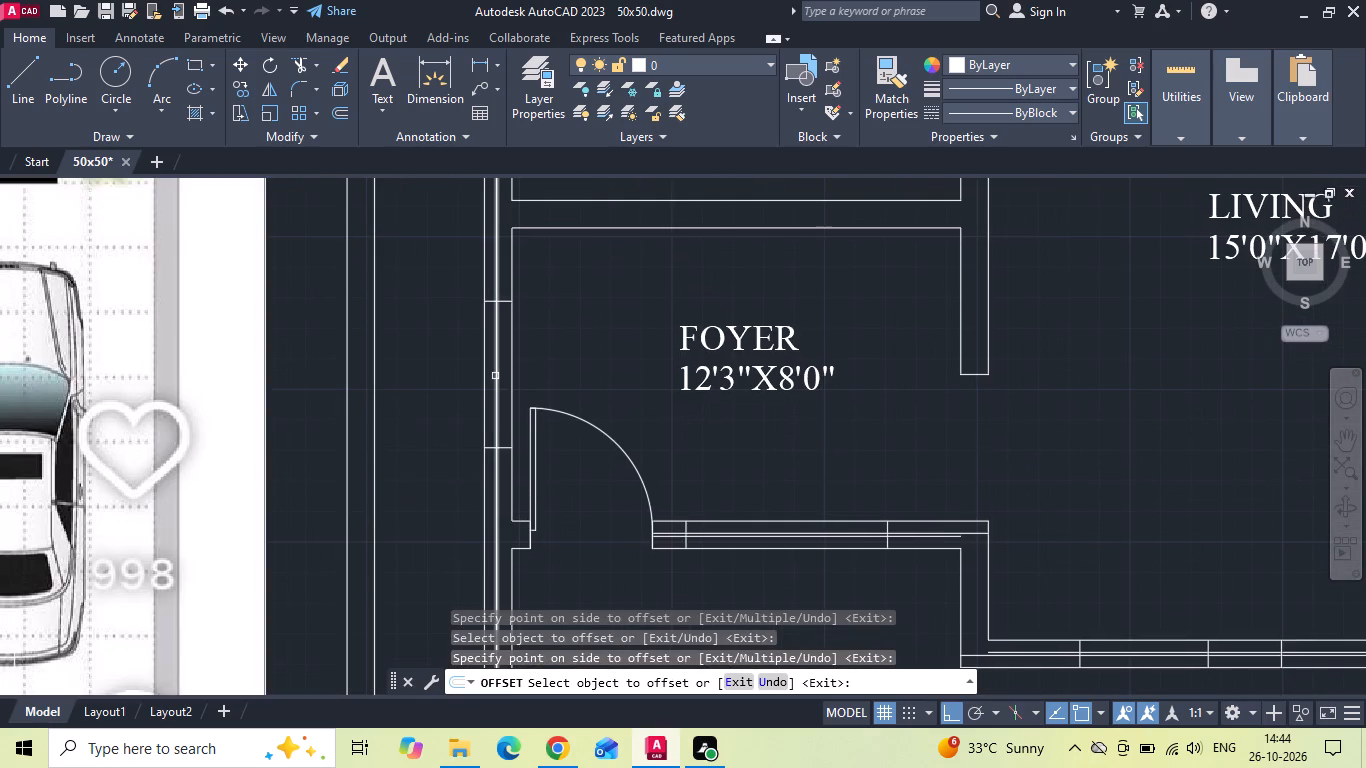
click(510, 352)
click(500, 381)
Offset the inner face of the 12'3"X12'0" bedroom's west wall 4" outward into the wall.
scroll(539, 519, down, 2)
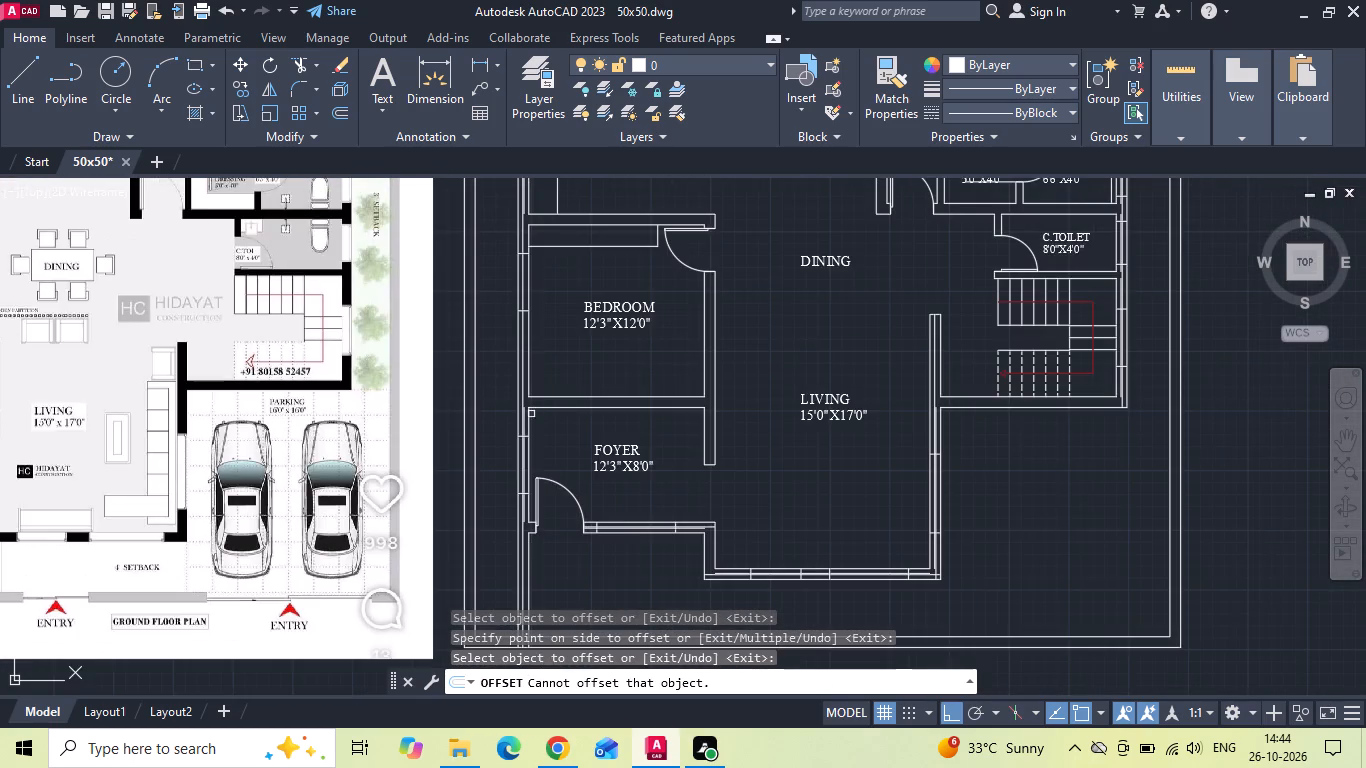
scroll(543, 326, up, 1)
click(519, 385)
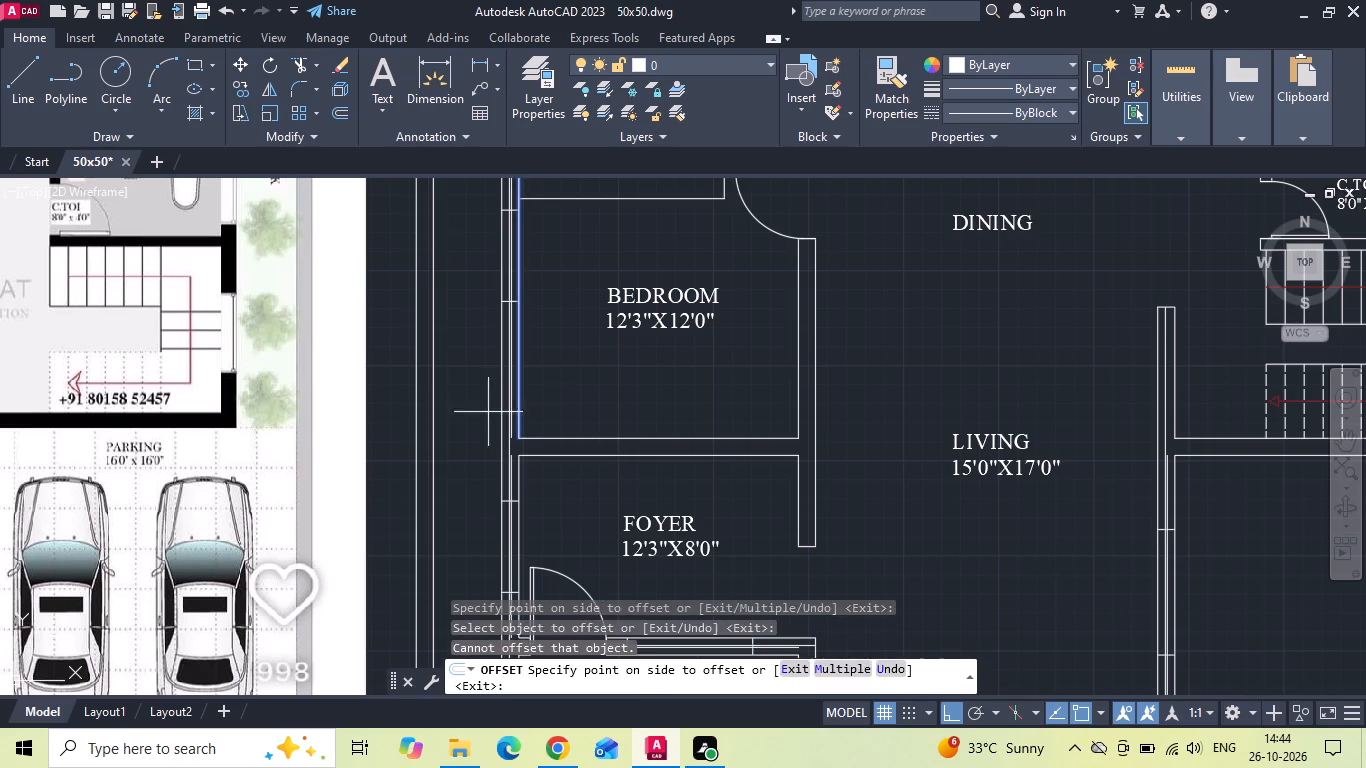
click(478, 421)
scroll(446, 468, down, 2)
middle_drag(464, 353, 561, 438)
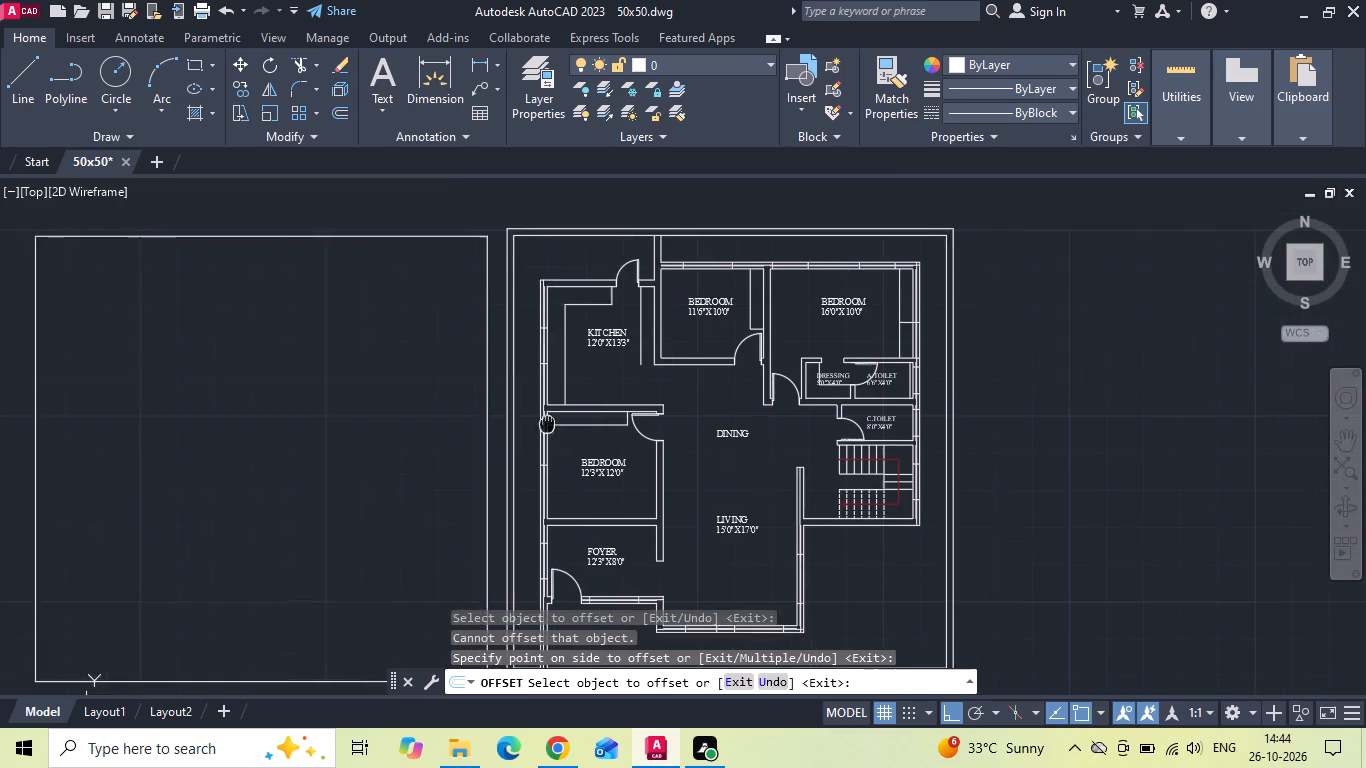
middle_drag(561, 438, 575, 453)
scroll(804, 275, up, 2)
scroll(777, 372, down, 2)
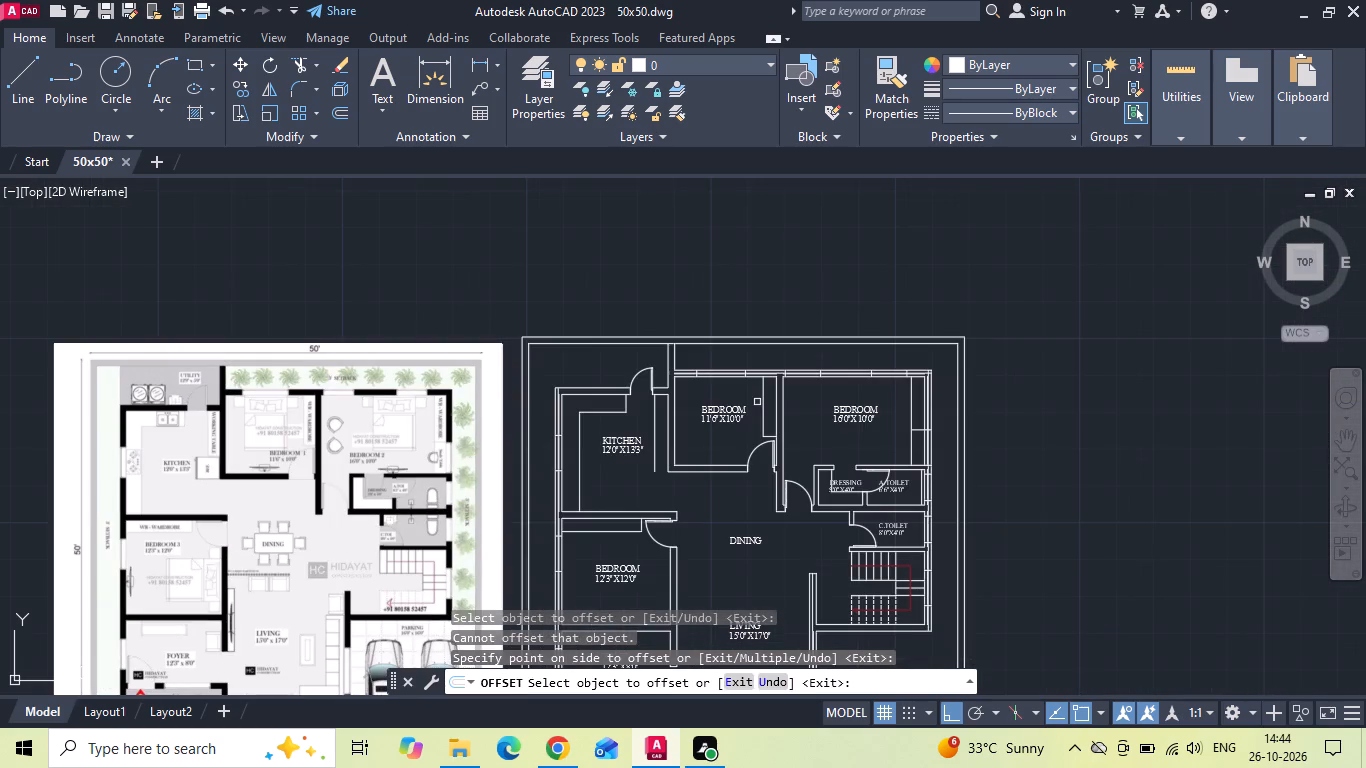
key(Escape)
Trim the west wall's window lines north of the kitchen window and between the kitchen and 12'3"X12'0" bedroom windows.
text(TR)
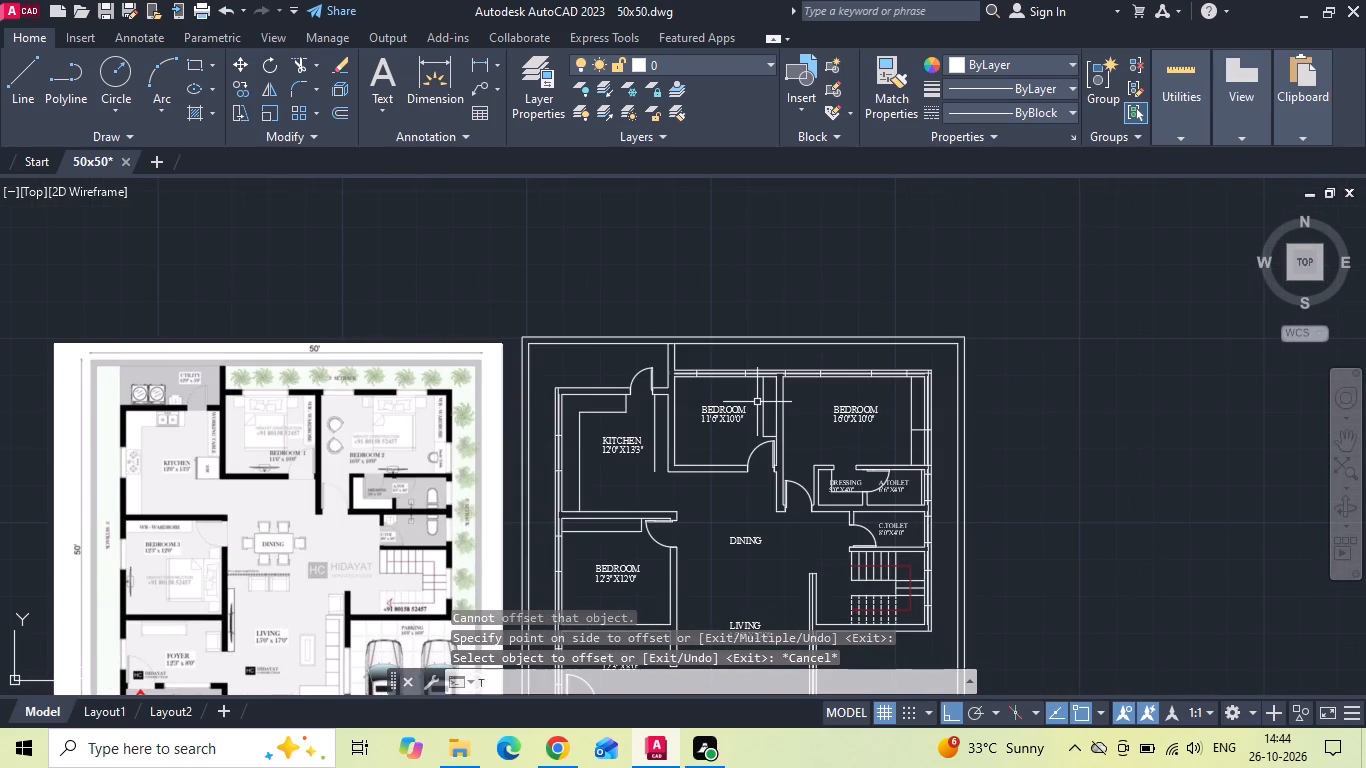
key(space)
key(space)
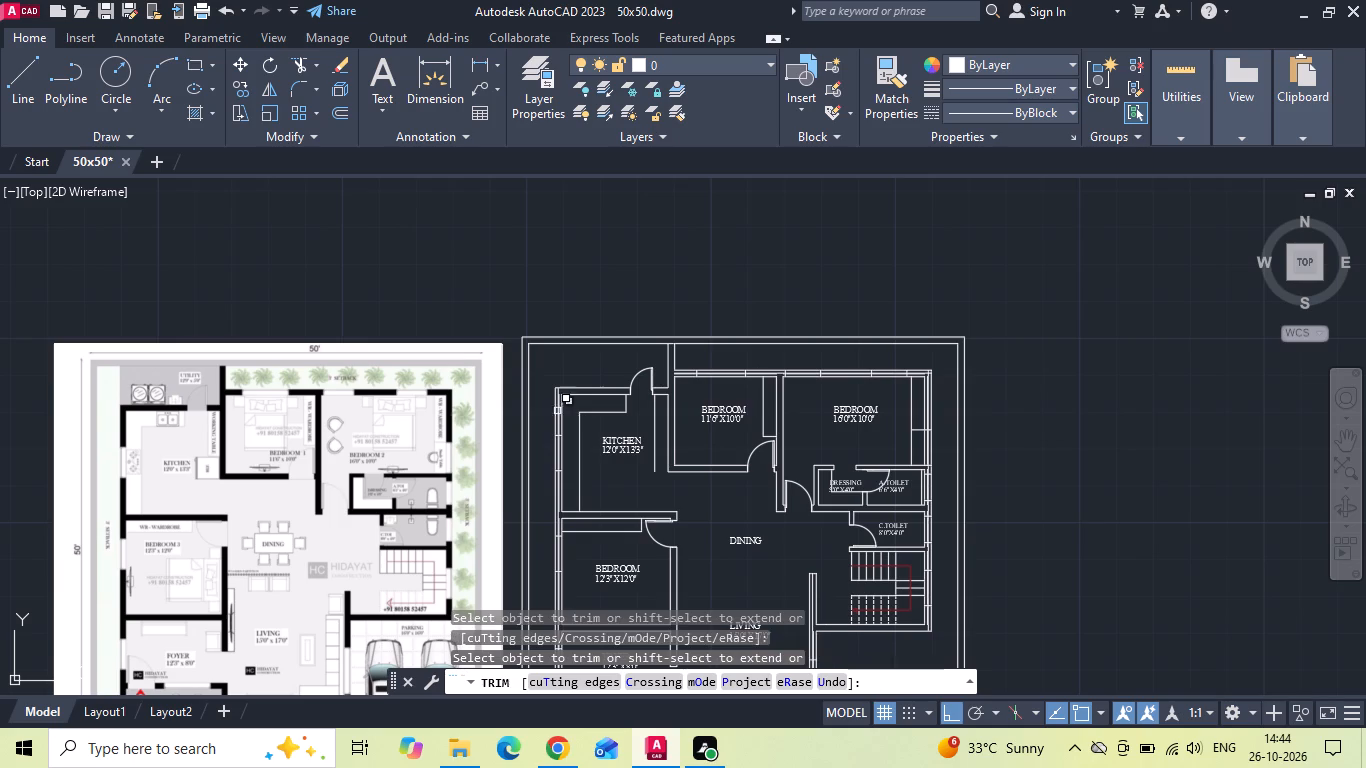
scroll(540, 380, up, 2)
scroll(580, 484, up, 2)
click(591, 506)
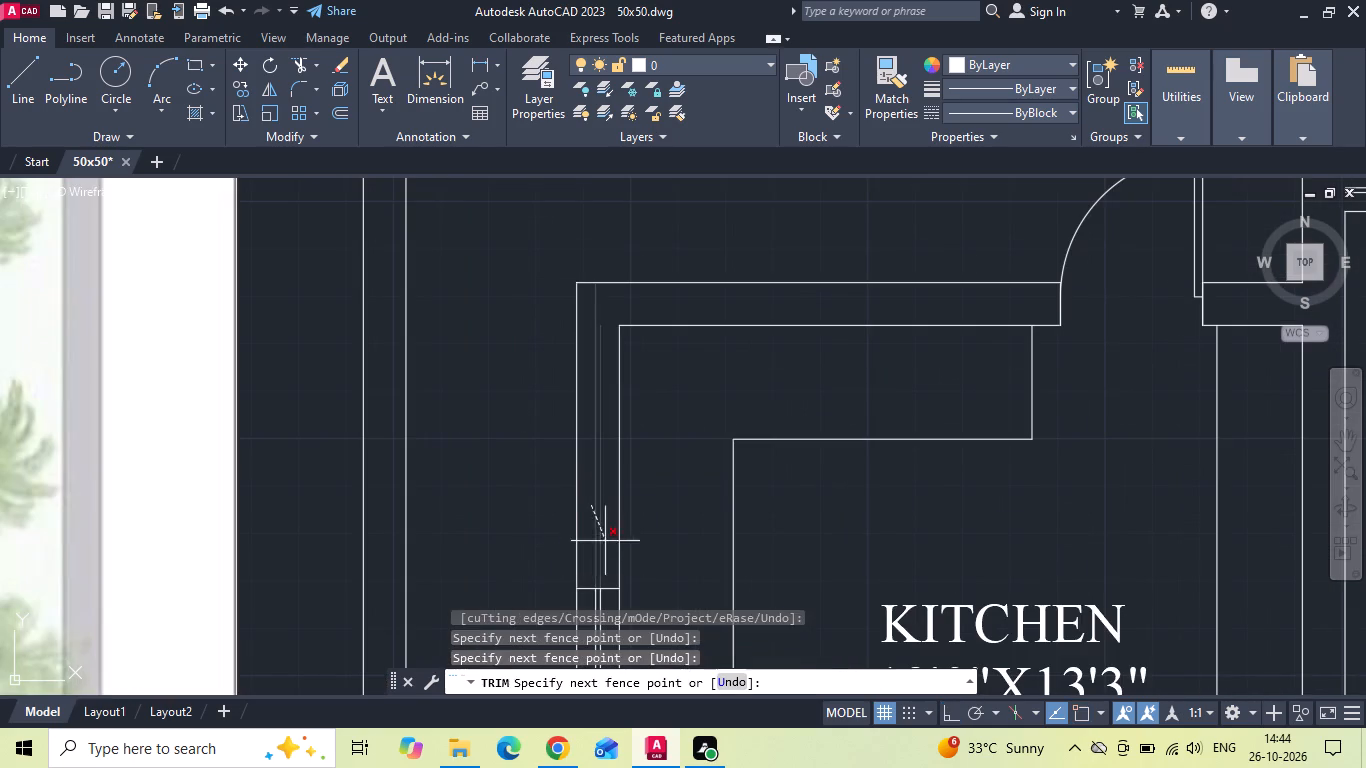
click(605, 541)
scroll(508, 268, down, 3)
scroll(517, 448, up, 1)
middle_drag(562, 454, 579, 249)
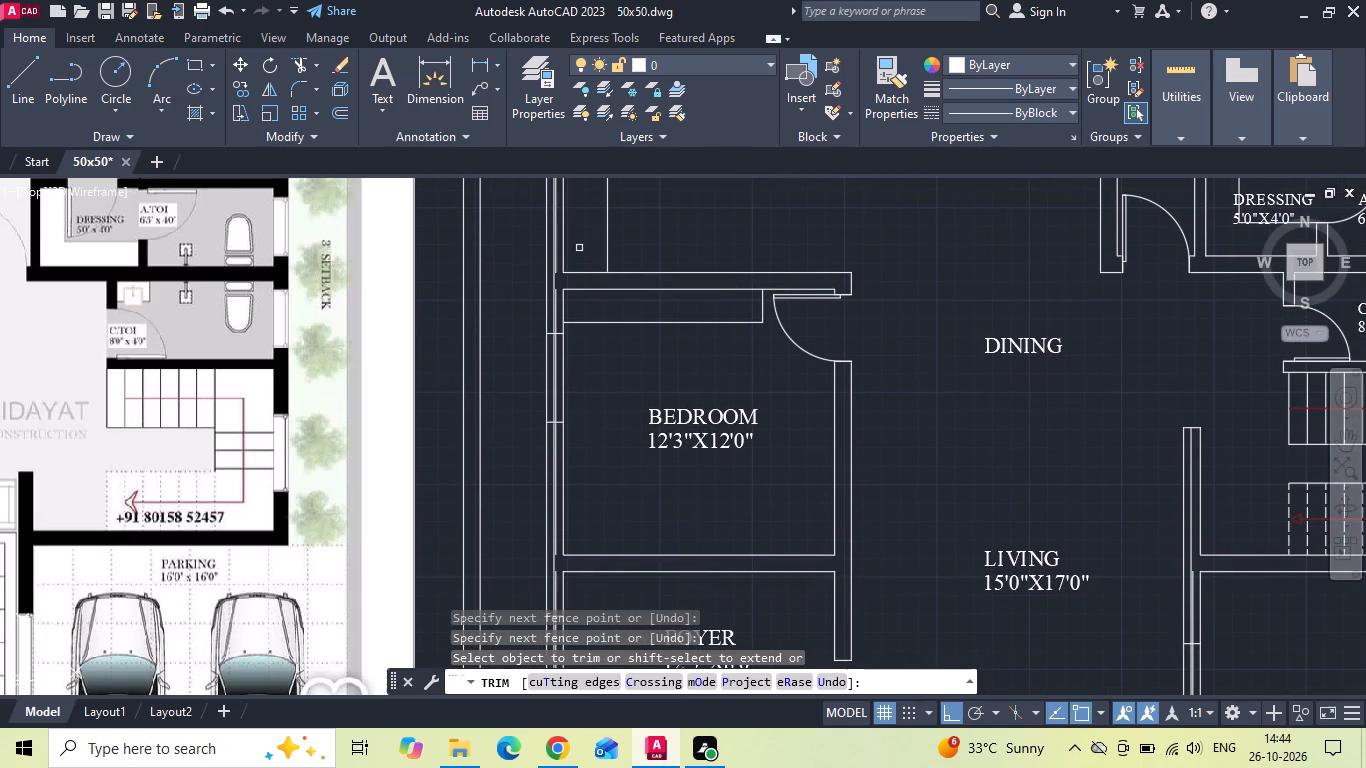
click(558, 241)
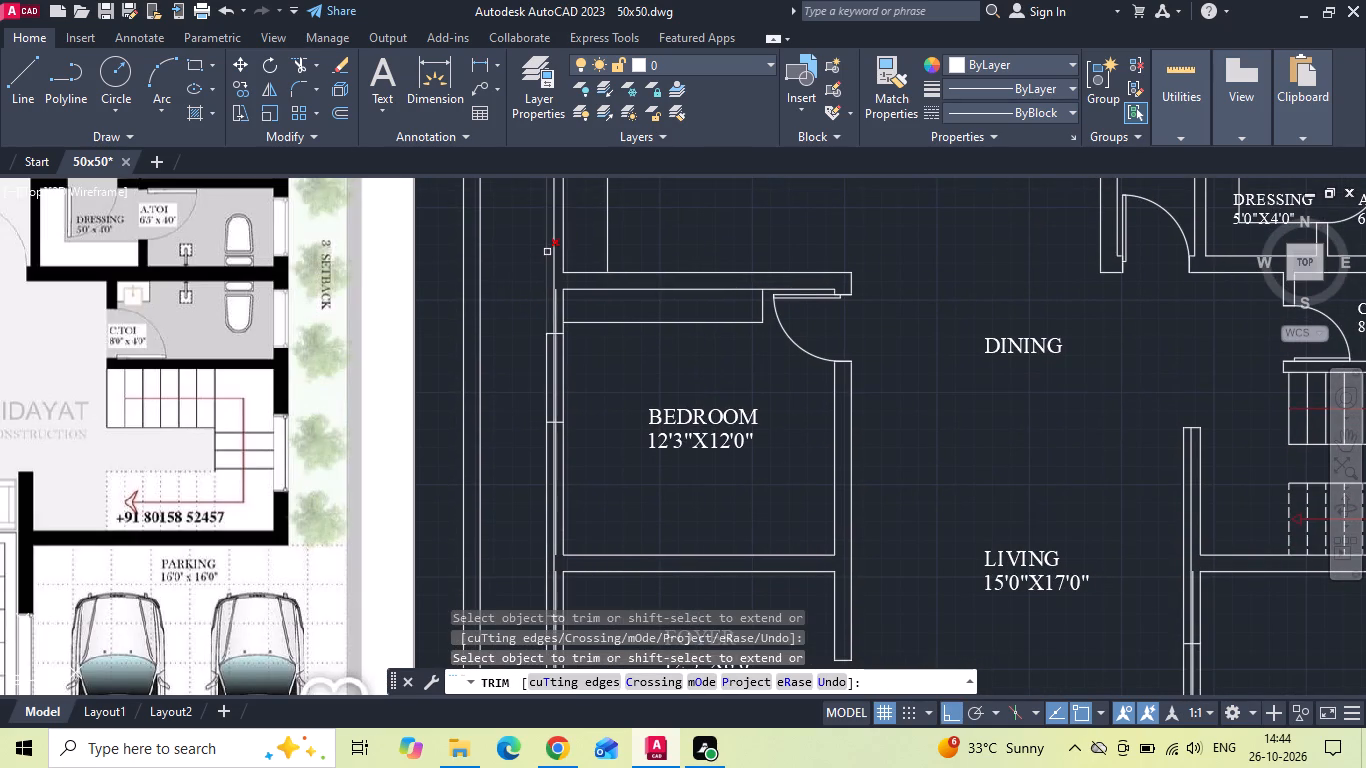
click(552, 264)
click(553, 291)
Trim the west wall's window lines between the 12'3"X12'0" bedroom and foyer windows and south of the foyer window.
middle_drag(552, 490, 562, 294)
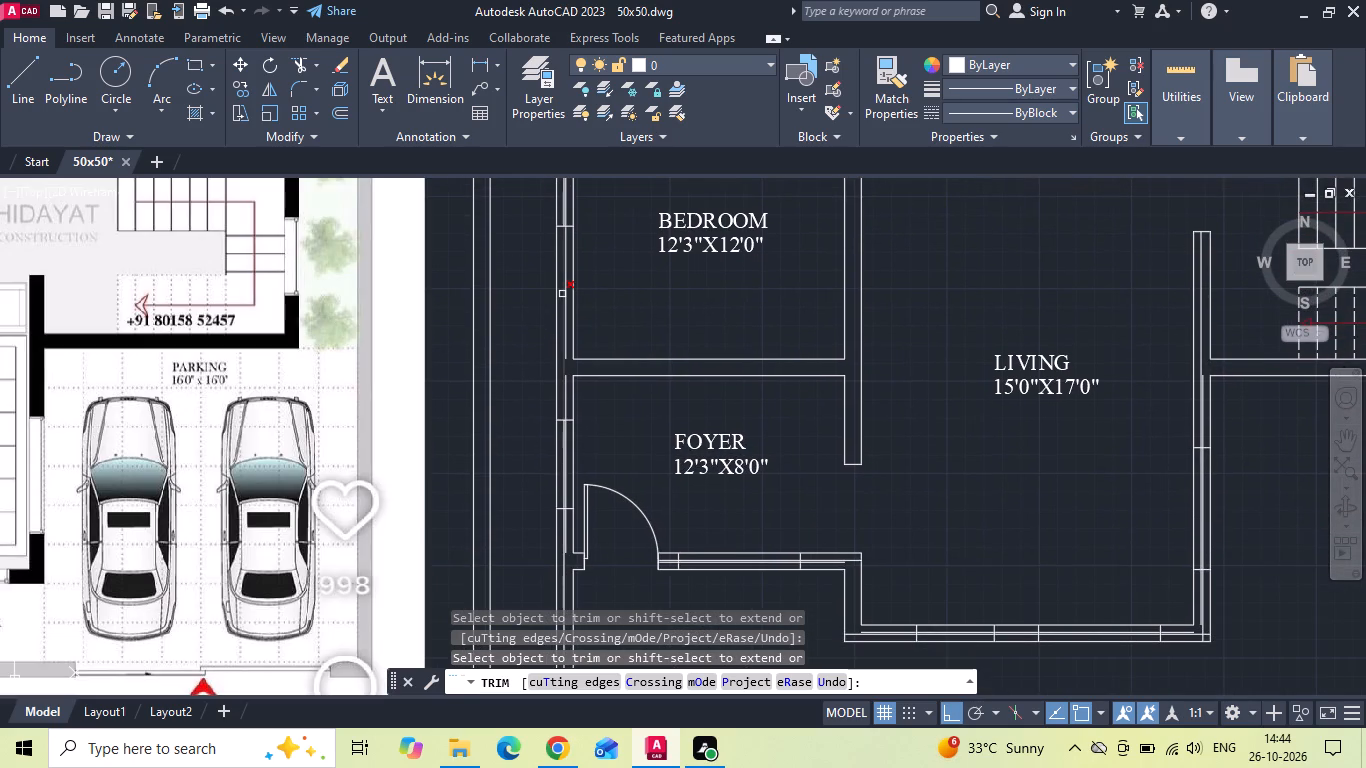
click(562, 294)
click(564, 277)
middle_drag(569, 403, 573, 275)
click(570, 254)
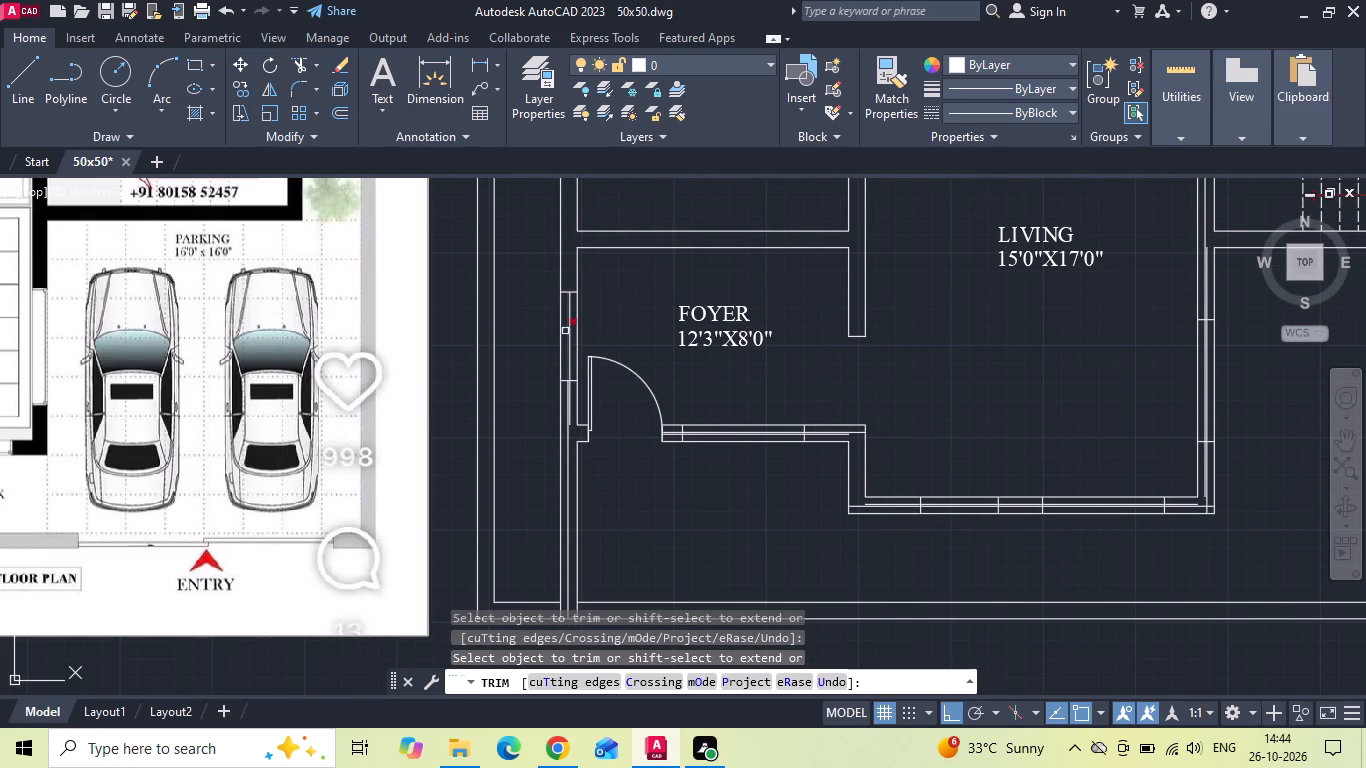
click(570, 398)
click(569, 407)
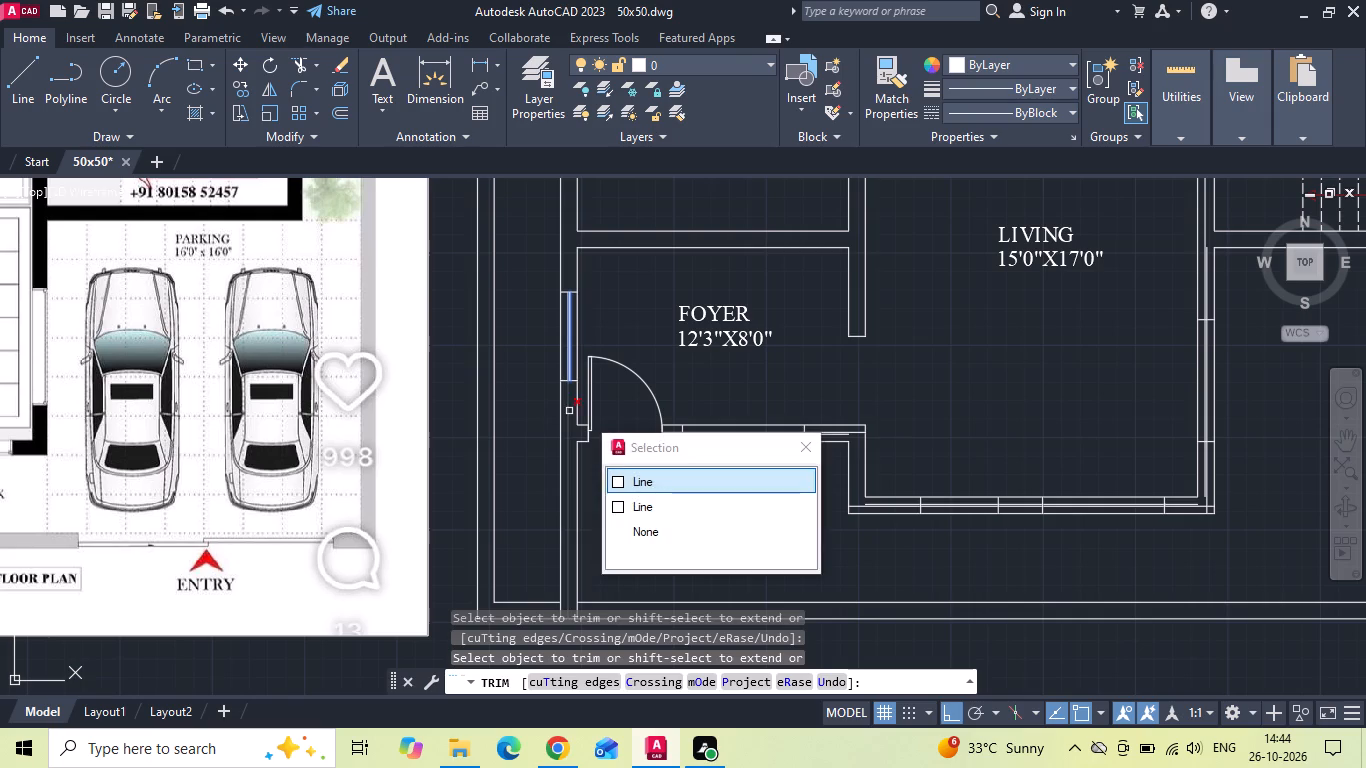
click(569, 411)
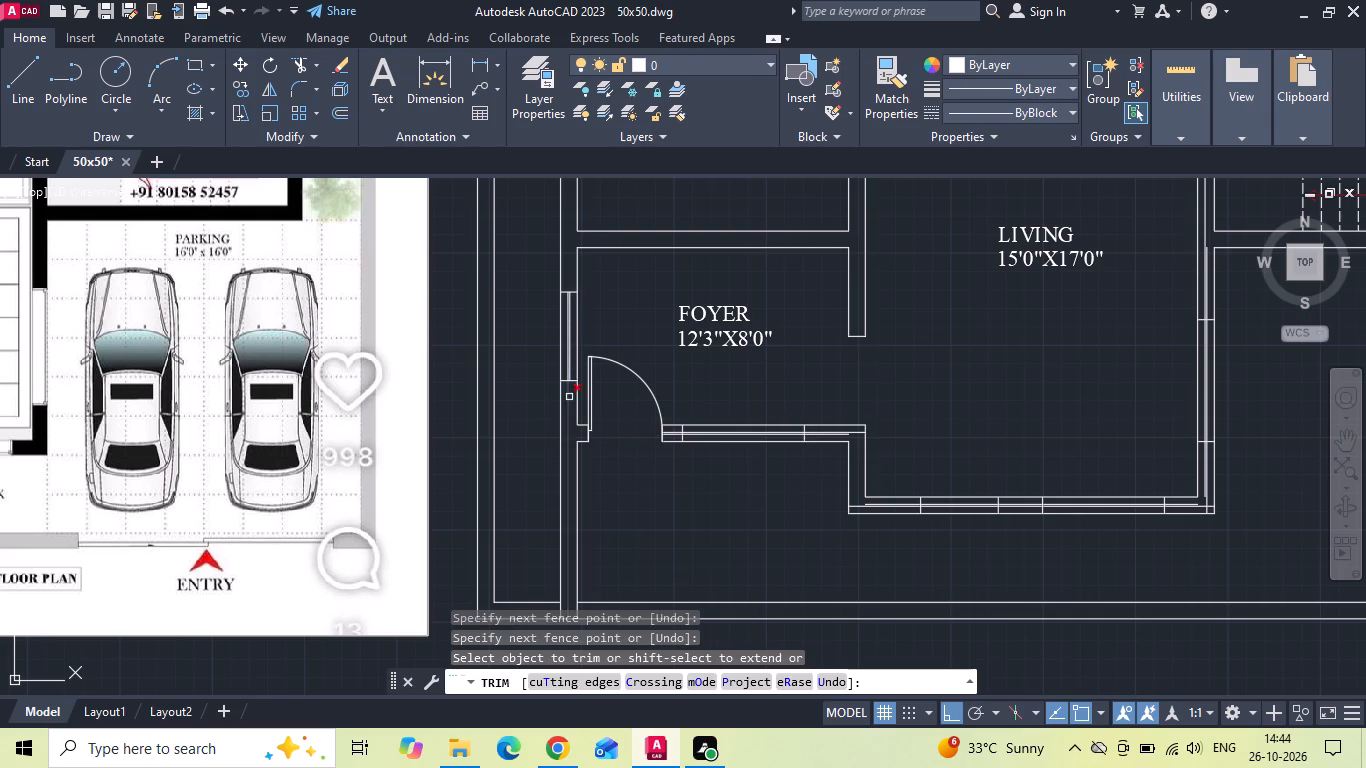
click(569, 397)
Trim the foyer's south window lines to both ends of the opening, undoing the accidental cut of the wall face.
scroll(797, 432, up, 2)
drag(857, 443, 855, 418)
click(854, 412)
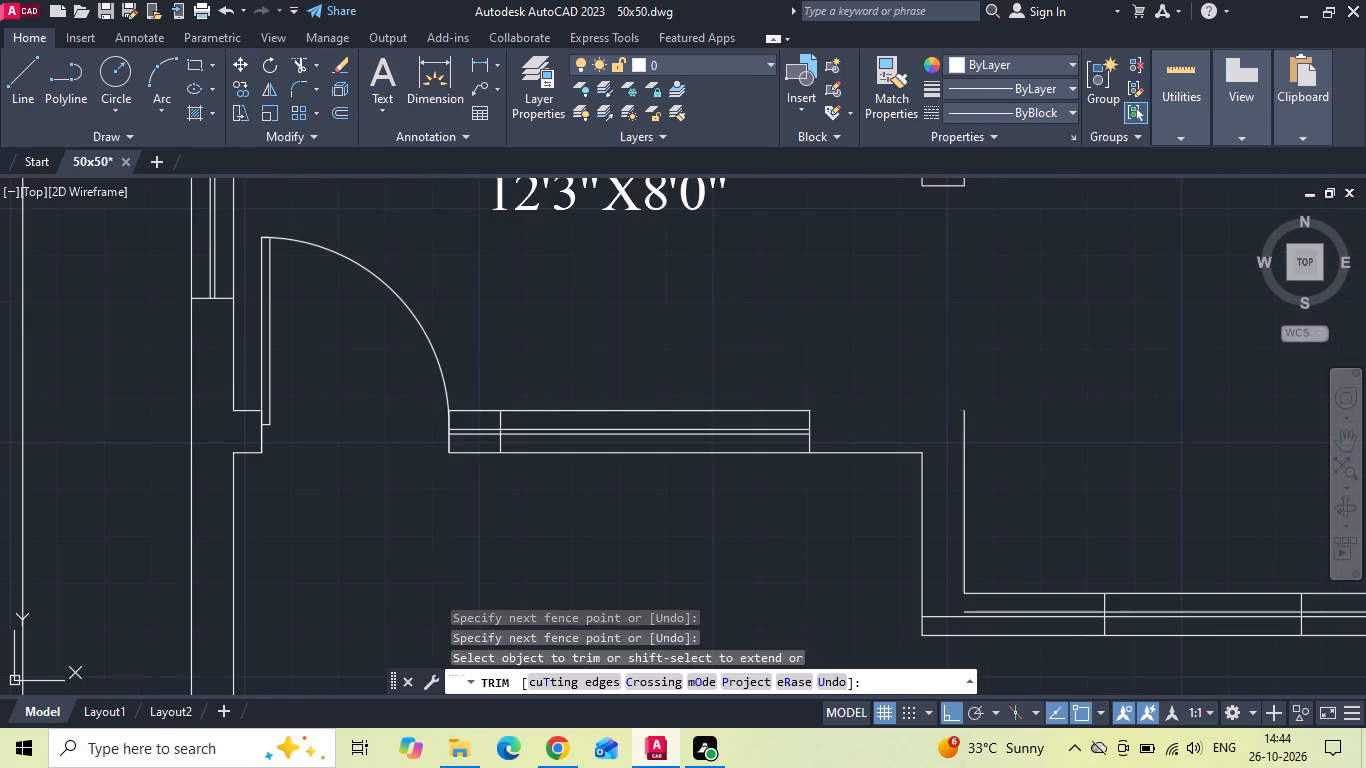
key(ctrl+z)
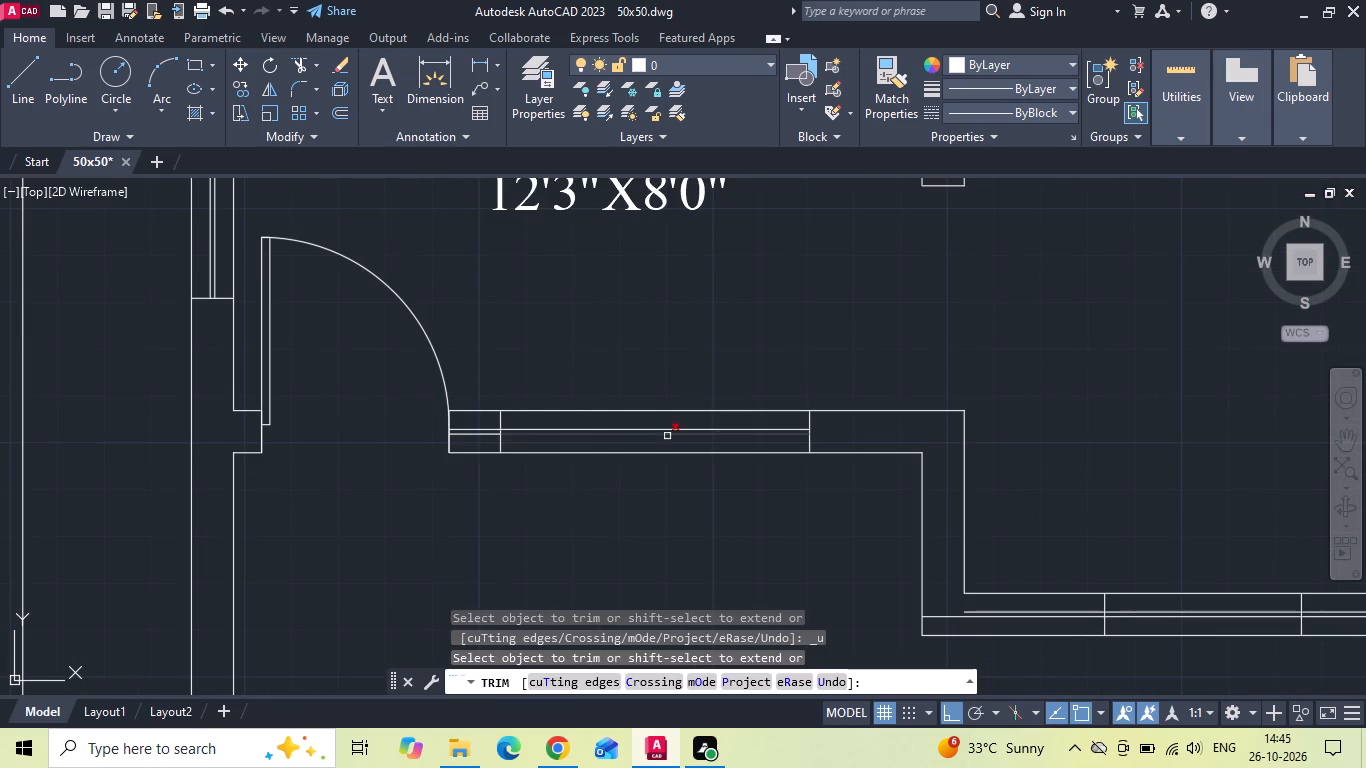
click(470, 432)
click(473, 426)
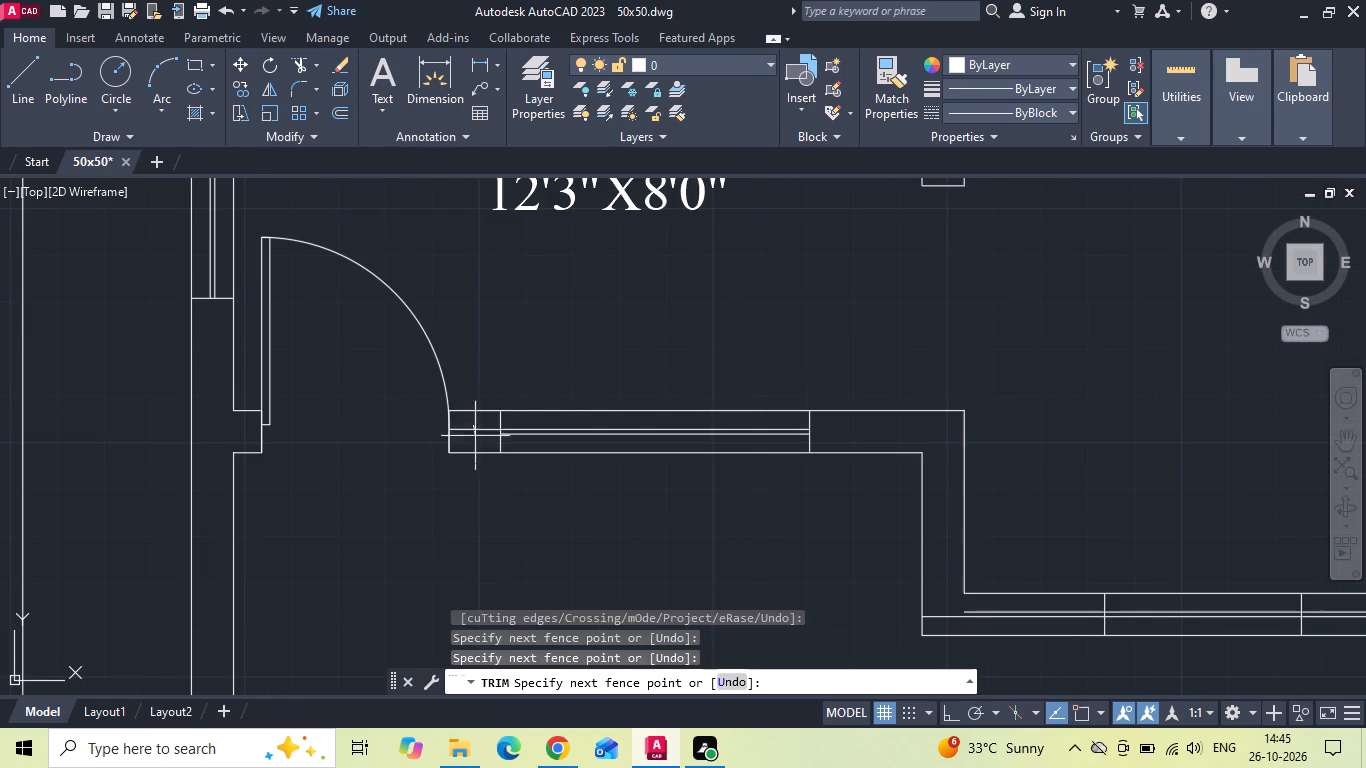
click(475, 436)
Trim the window lines in the living room's south wall to its two openings, clearing the excess into the southeast corner.
scroll(612, 484, down, 1)
middle_drag(636, 528, 402, 422)
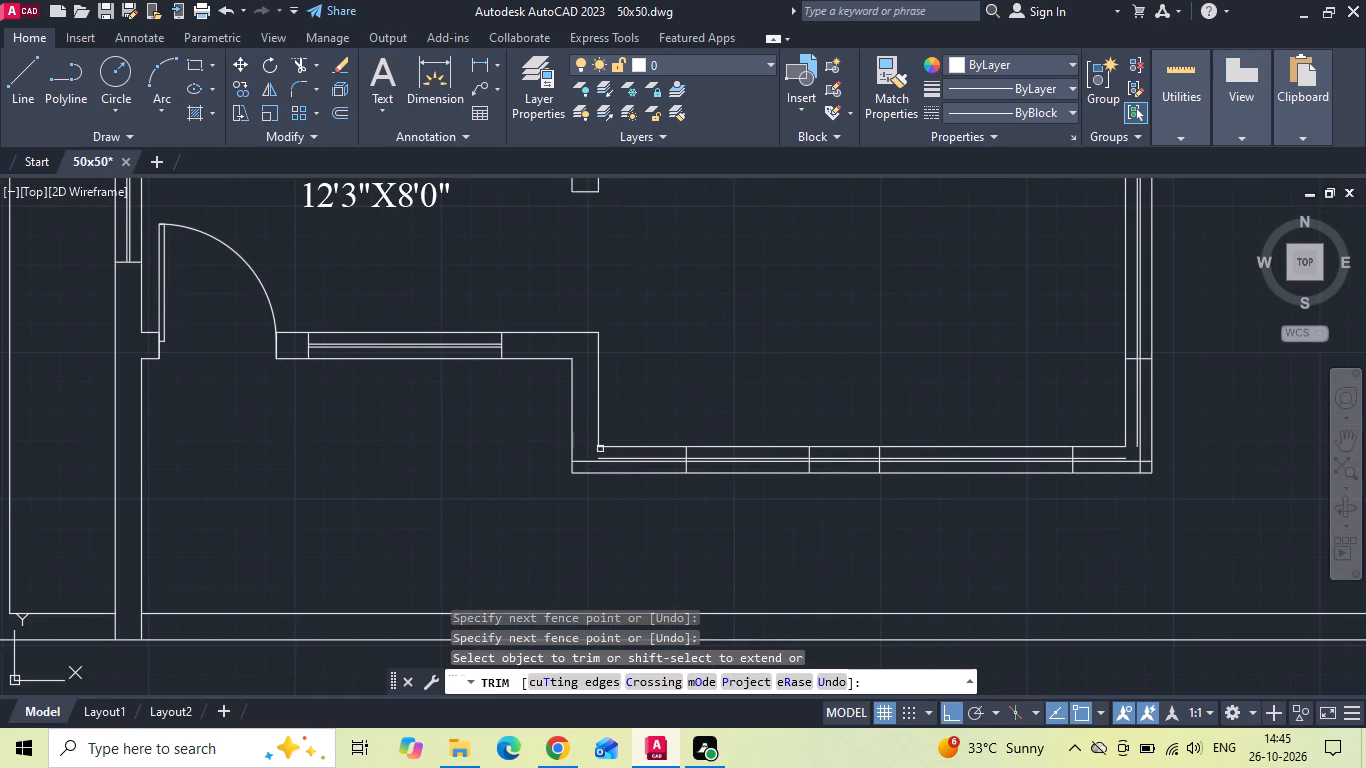
click(617, 456)
click(619, 462)
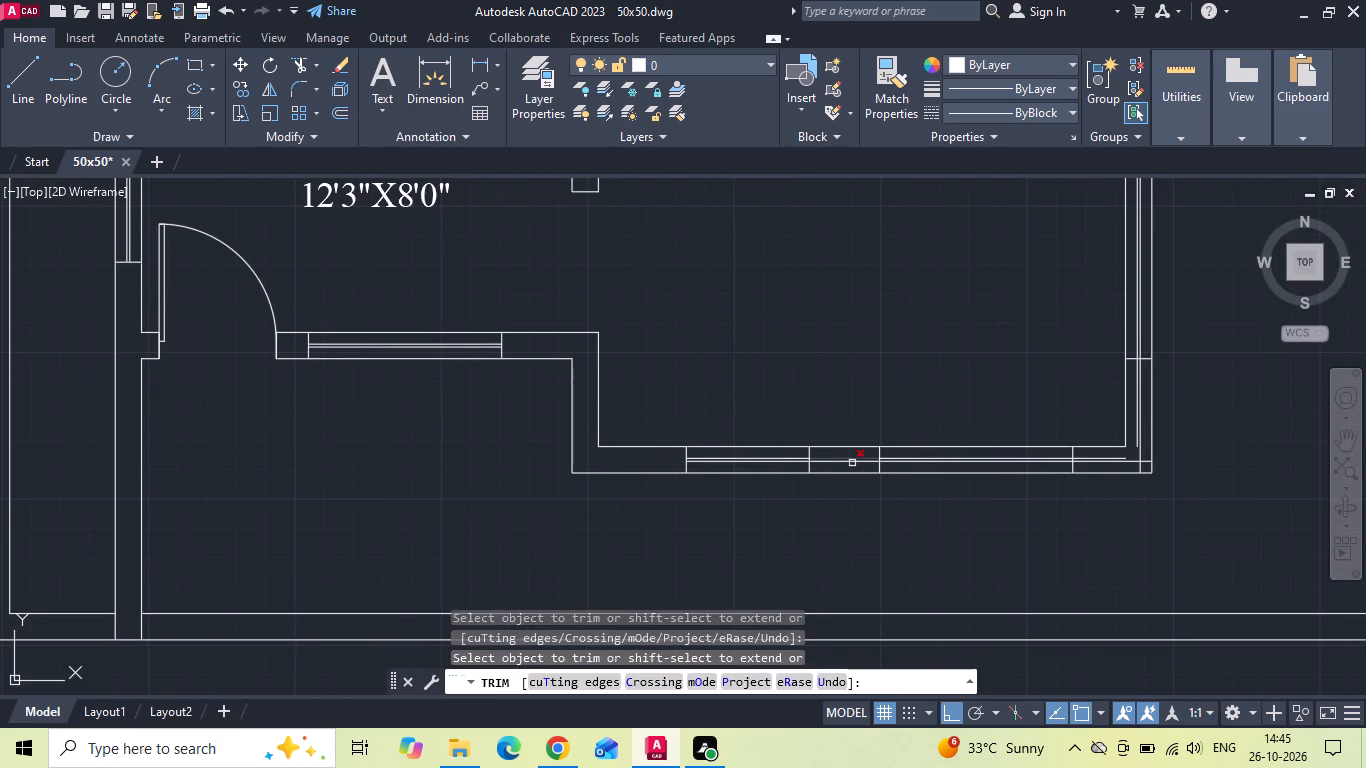
click(852, 463)
click(853, 461)
click(1100, 459)
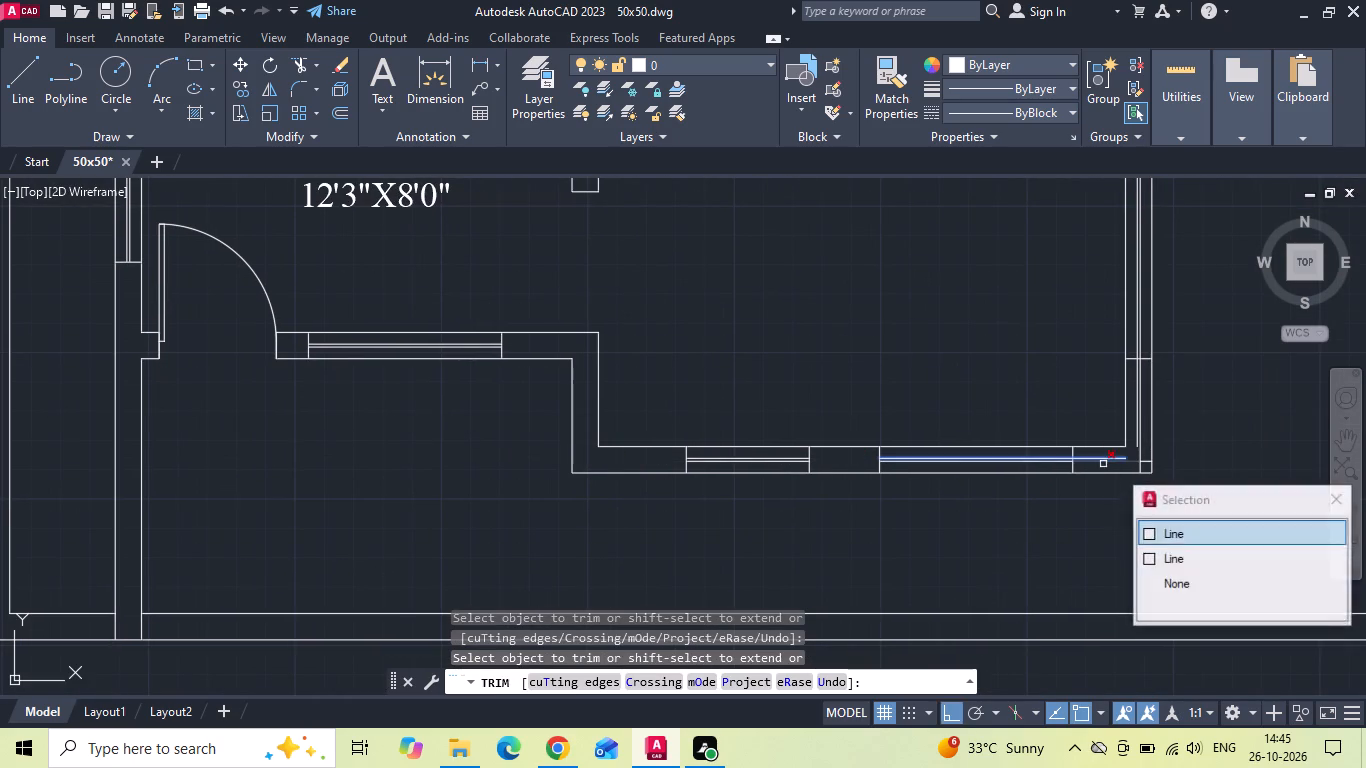
click(1103, 464)
click(1102, 459)
middle_drag(1120, 457, 688, 553)
scroll(1120, 457, down, 1)
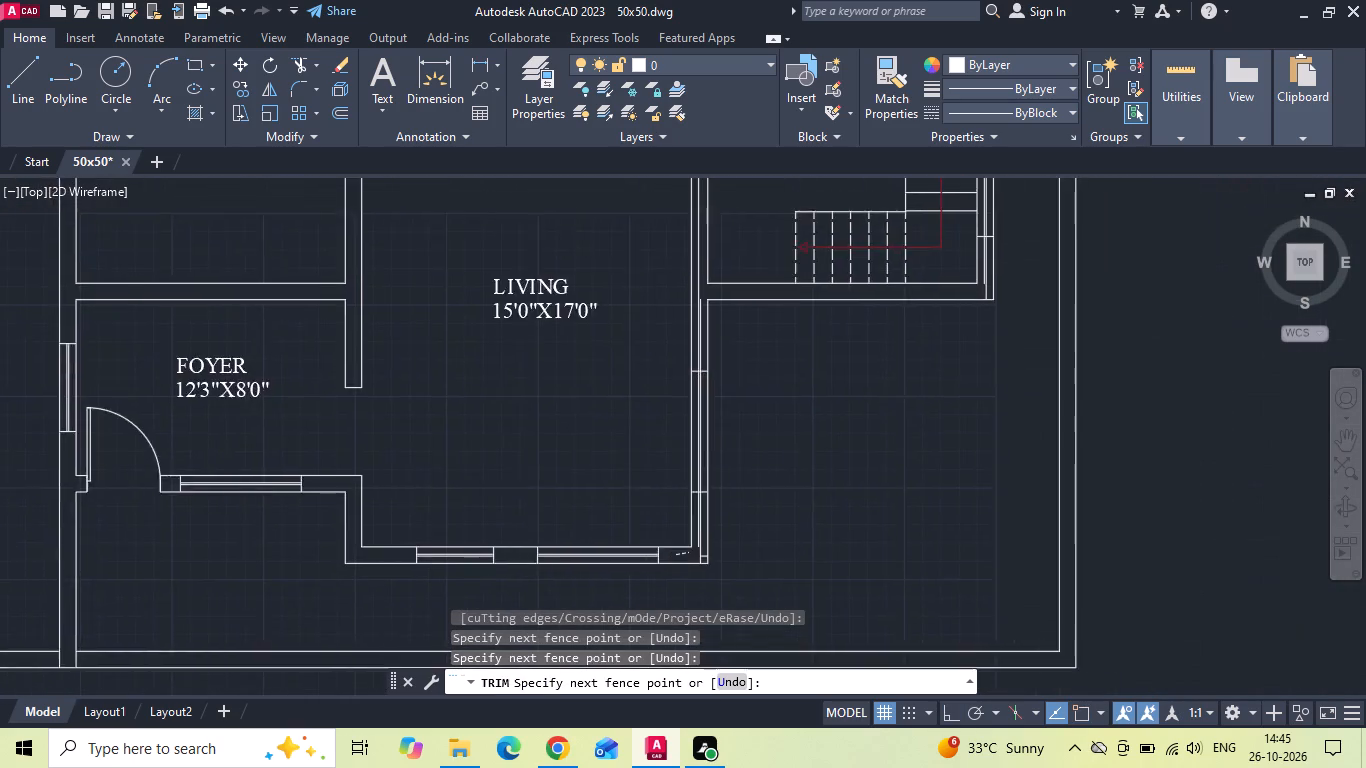
scroll(688, 553, up, 1)
click(704, 558)
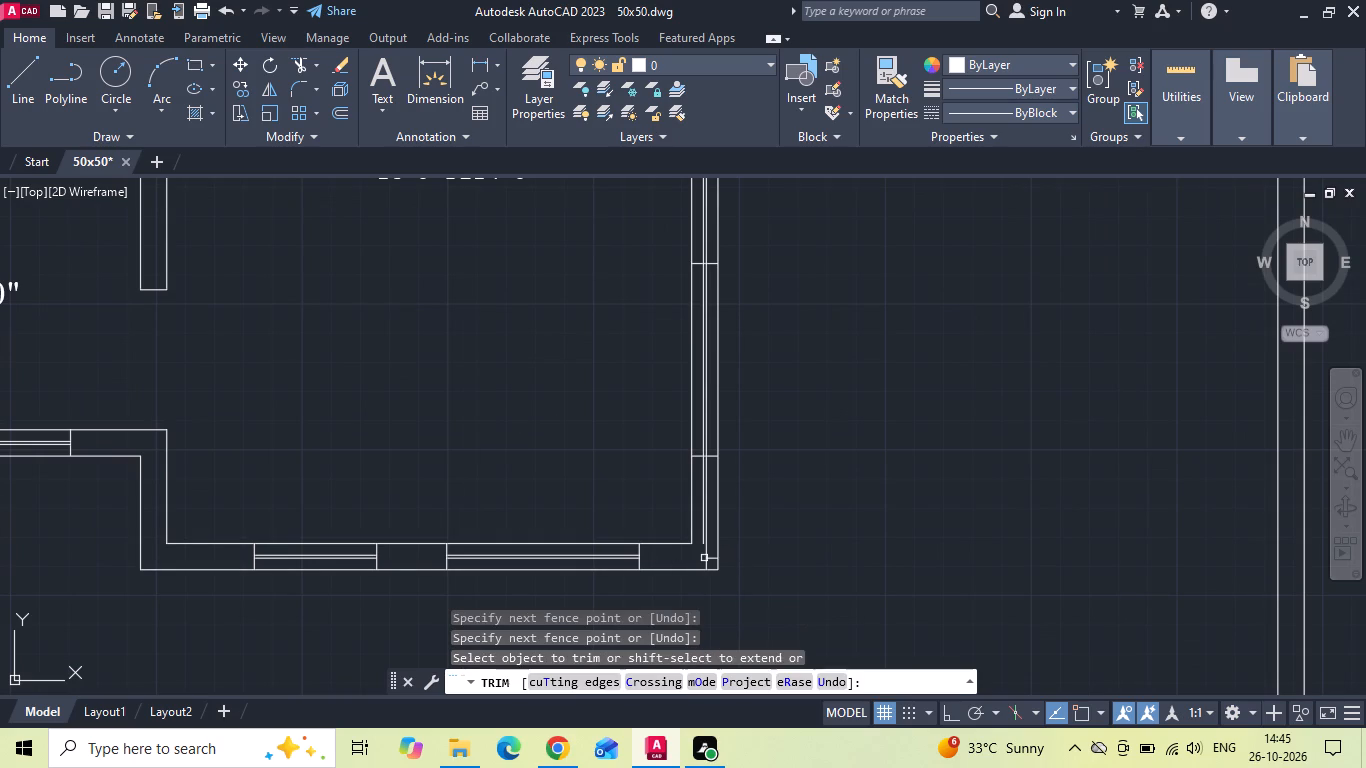
click(706, 559)
click(712, 559)
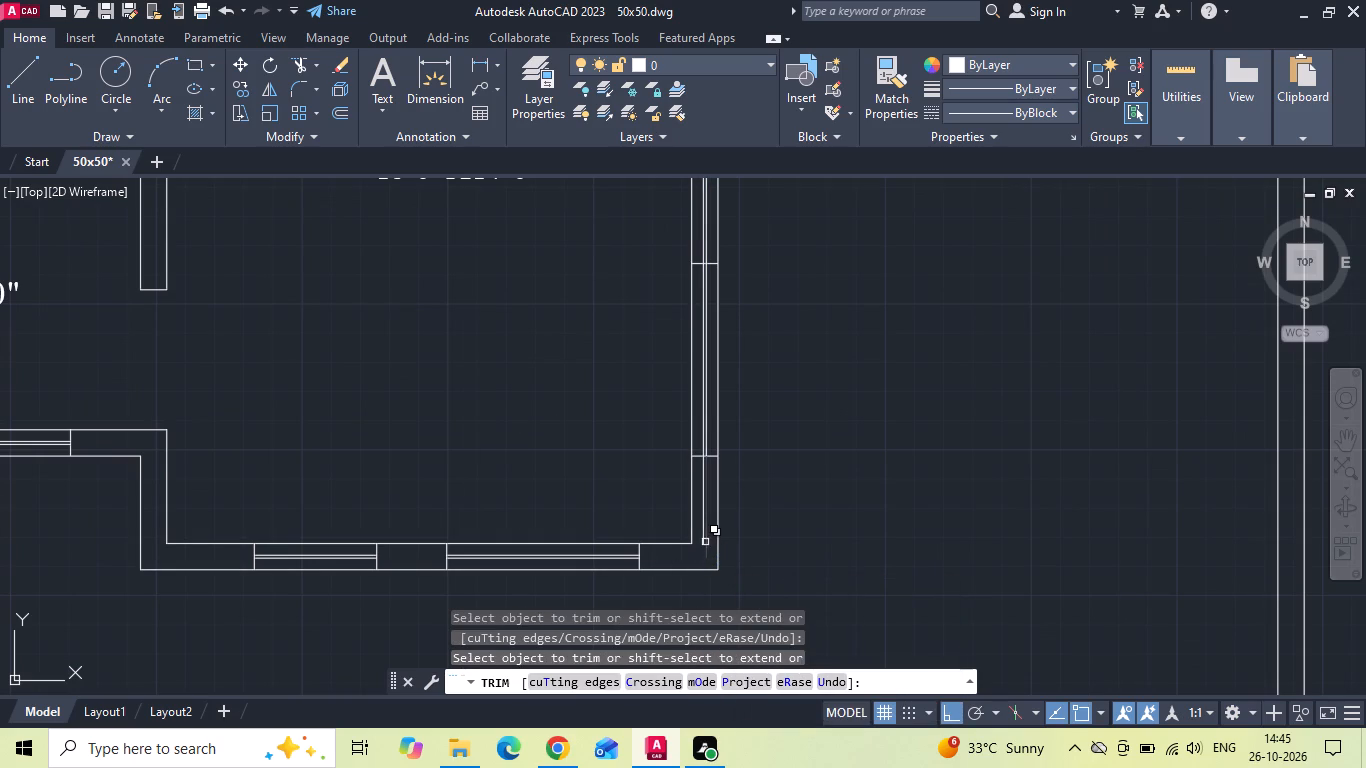
Trim the window lines in the living room's east wall south and north of the window opening.
click(705, 542)
click(701, 533)
middle_drag(698, 497, 699, 682)
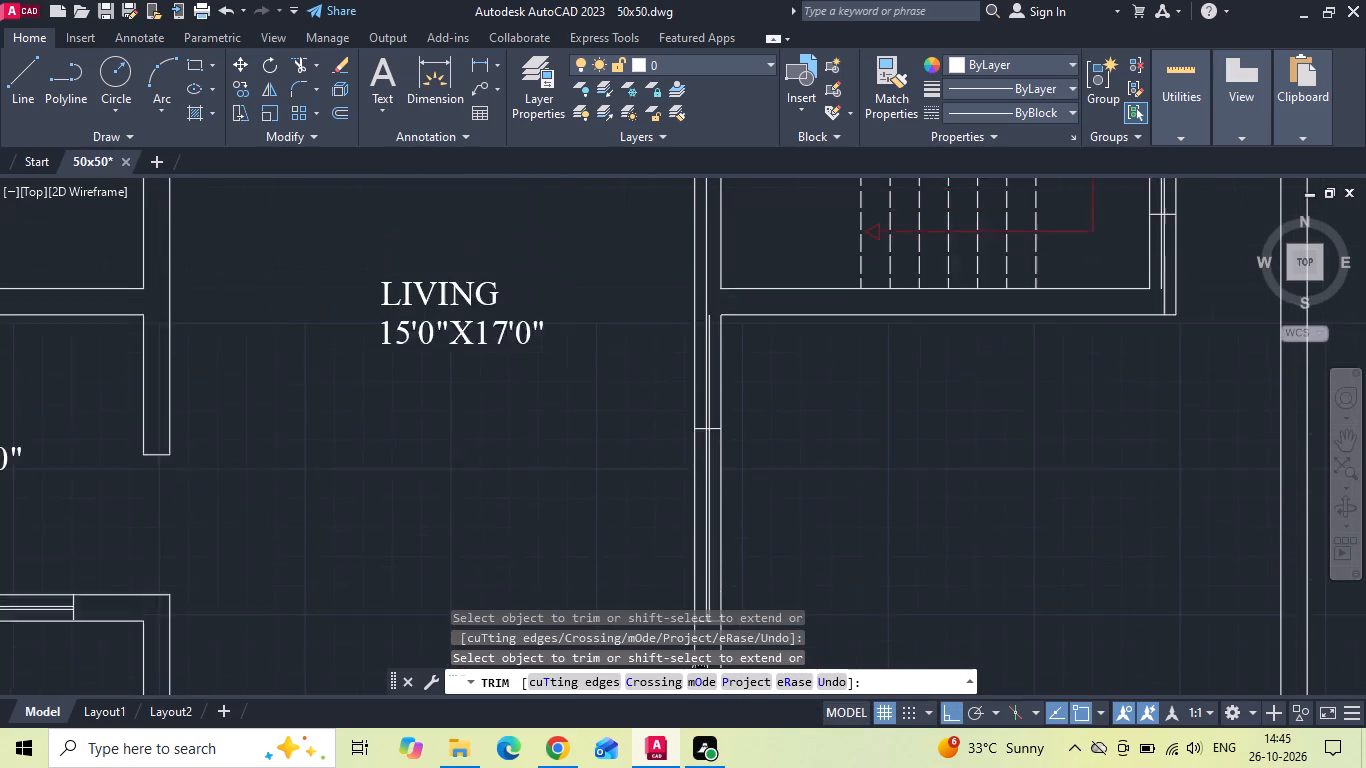
middle_drag(699, 682, 695, 721)
middle_drag(698, 456, 691, 576)
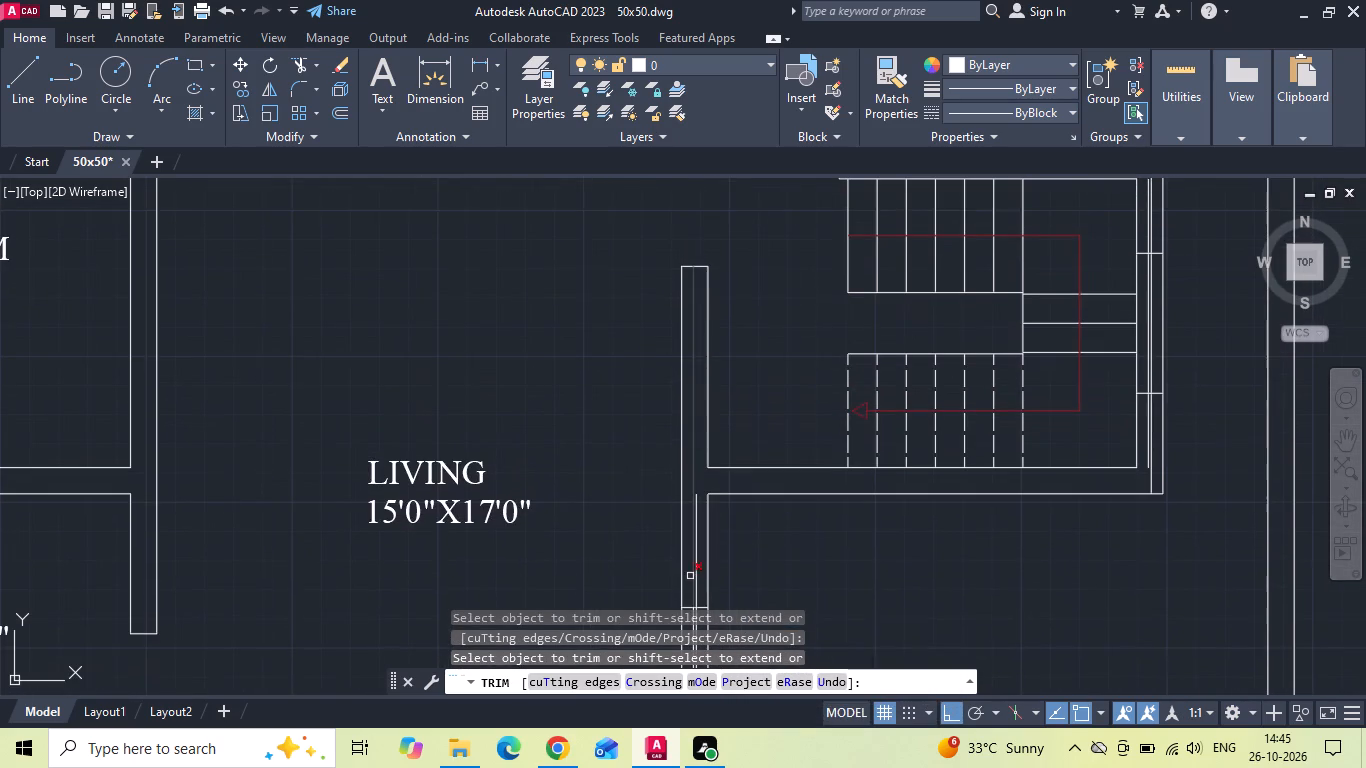
click(690, 562)
click(697, 536)
Trim the east wall's window lines south of the staircase window and between the staircase and C.Toilet windows.
middle_drag(891, 575, 627, 698)
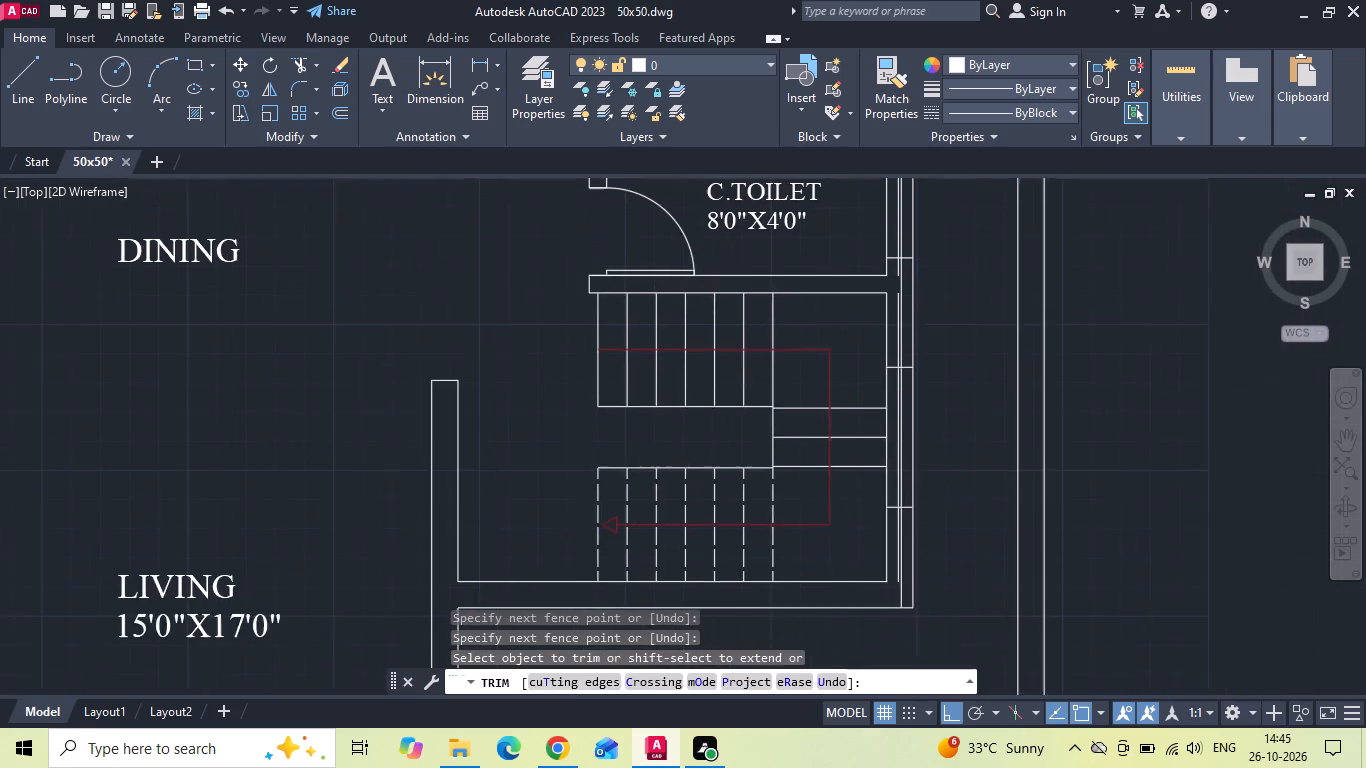
middle_drag(627, 698, 616, 702)
click(874, 545)
click(878, 537)
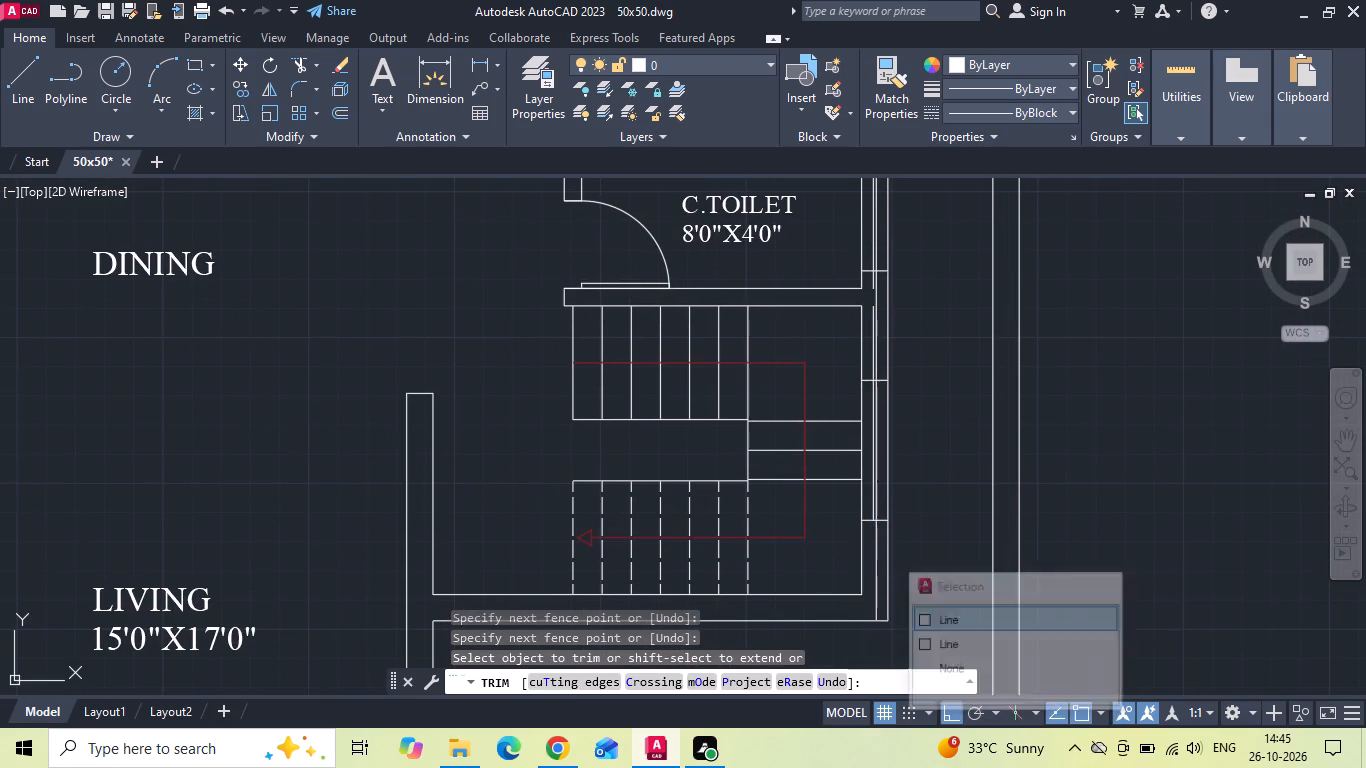
middle_drag(878, 537, 856, 697)
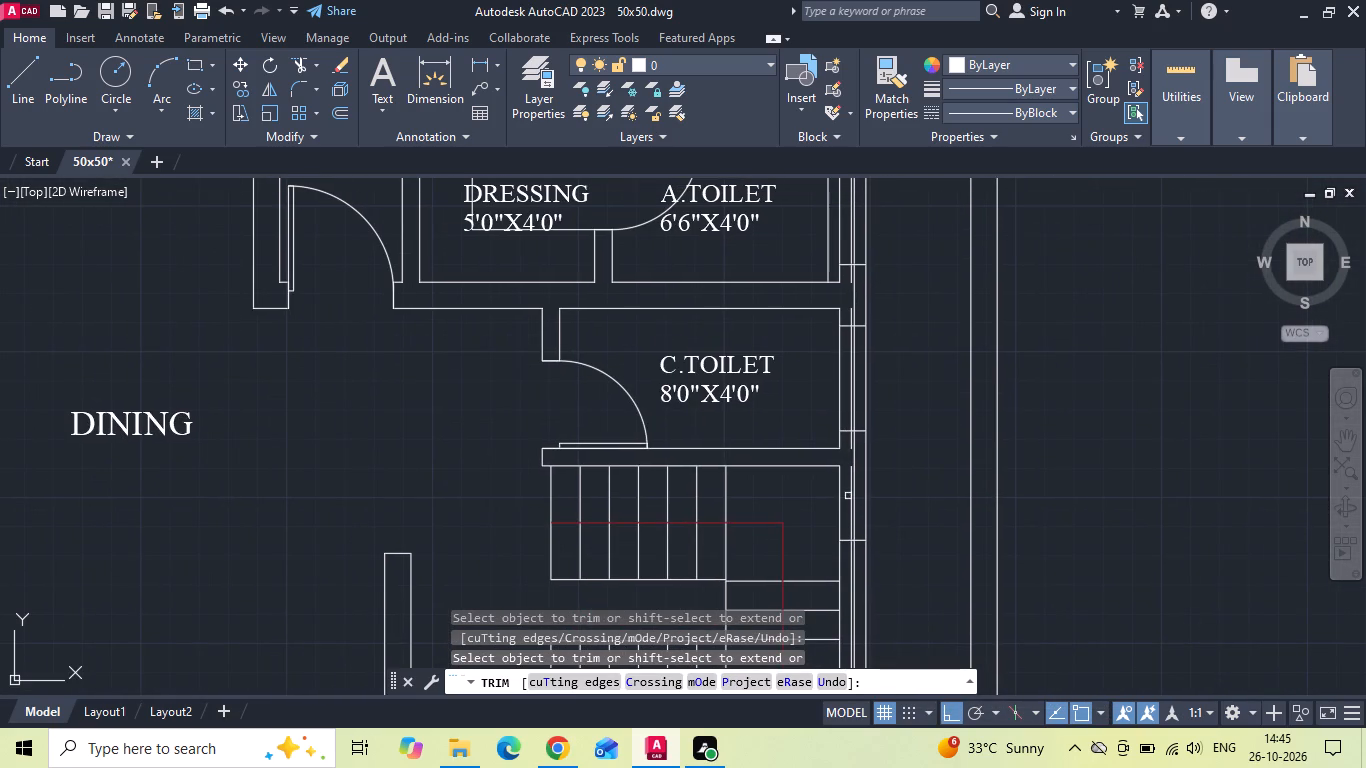
click(850, 486)
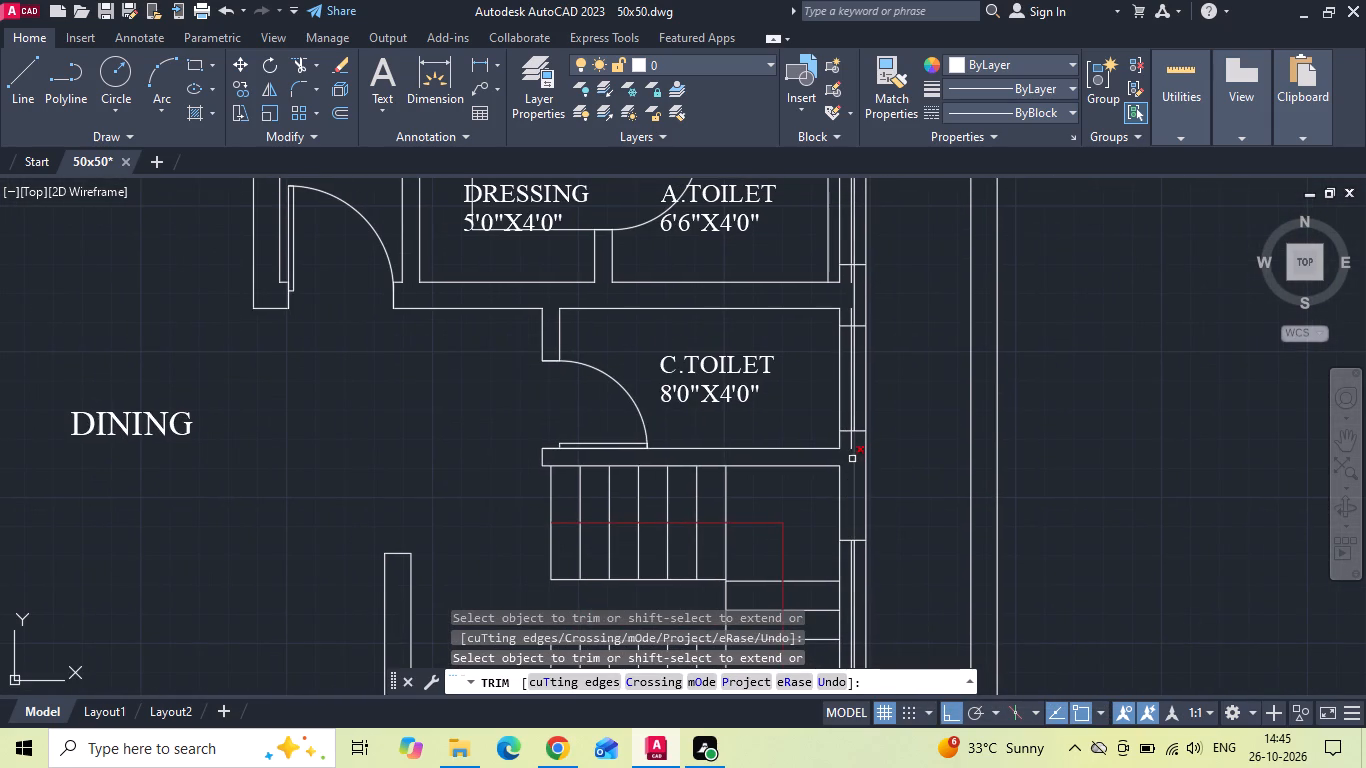
click(852, 459)
click(849, 448)
Trim the east wall's window lines between the C.Toilet and A.Toilet windows and just north of the A.Toilet window.
middle_drag(851, 448, 828, 668)
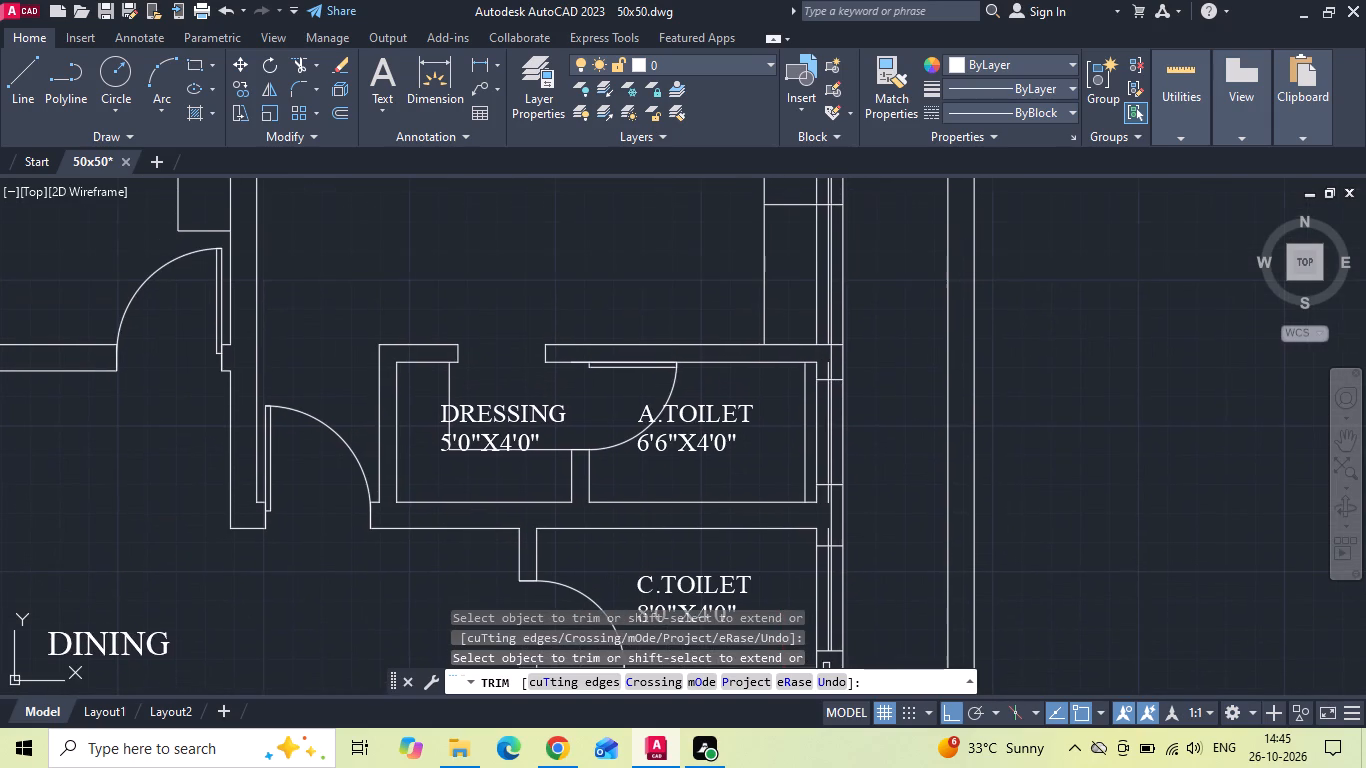
click(830, 529)
click(829, 526)
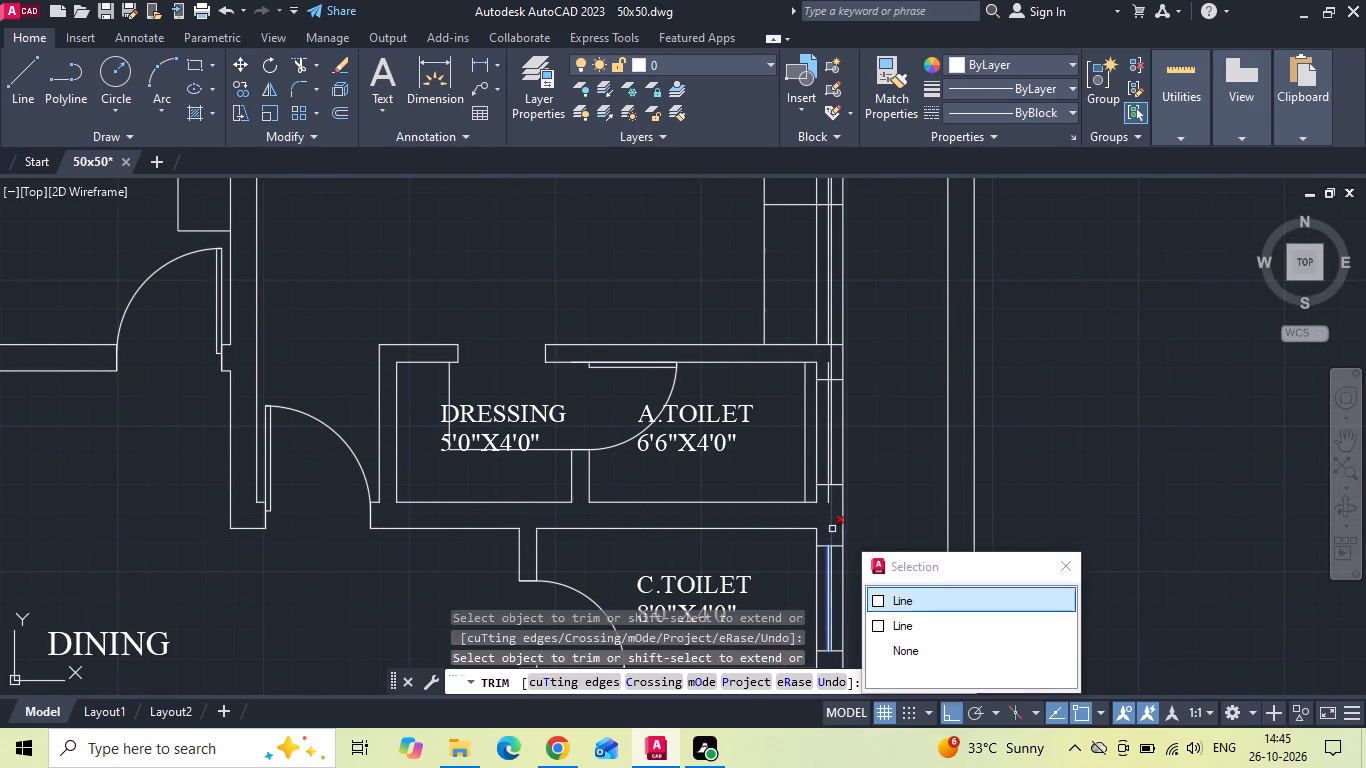
click(828, 503)
click(836, 503)
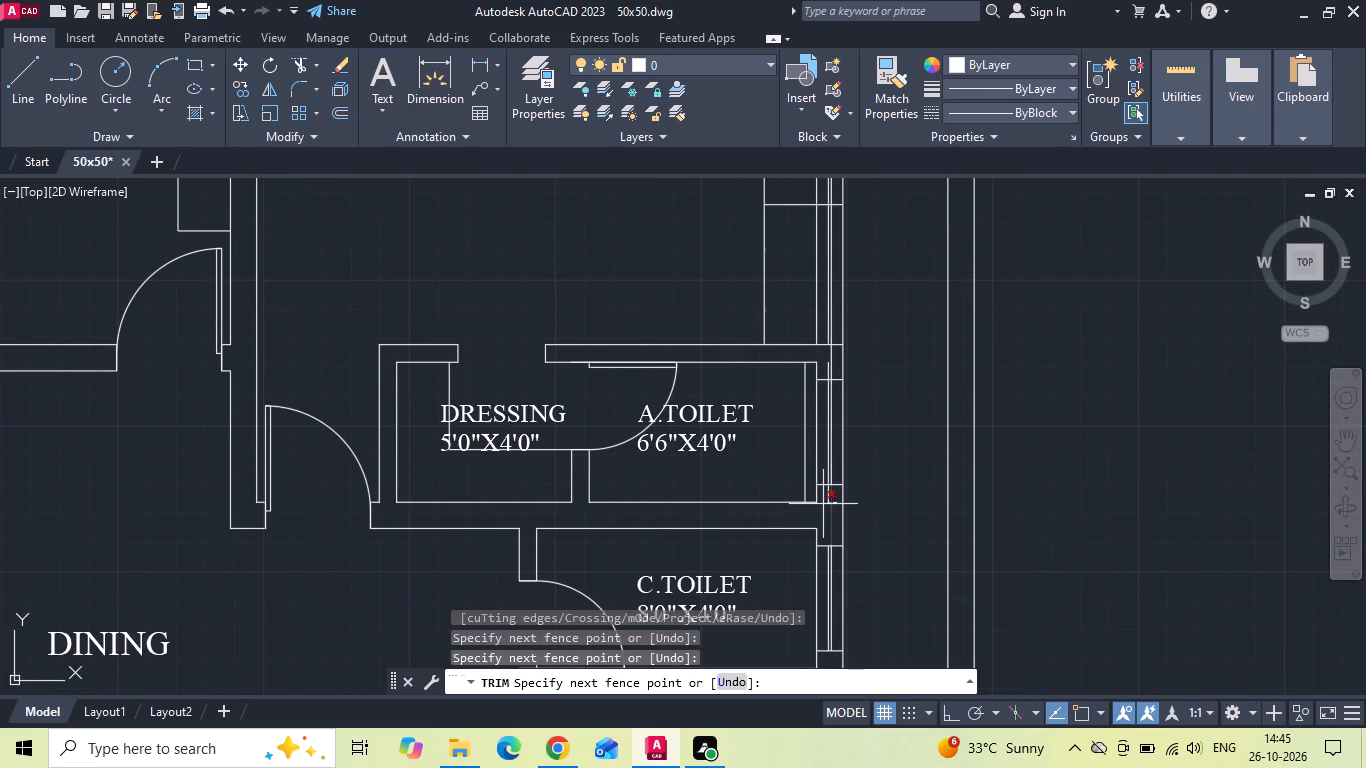
click(823, 503)
click(827, 500)
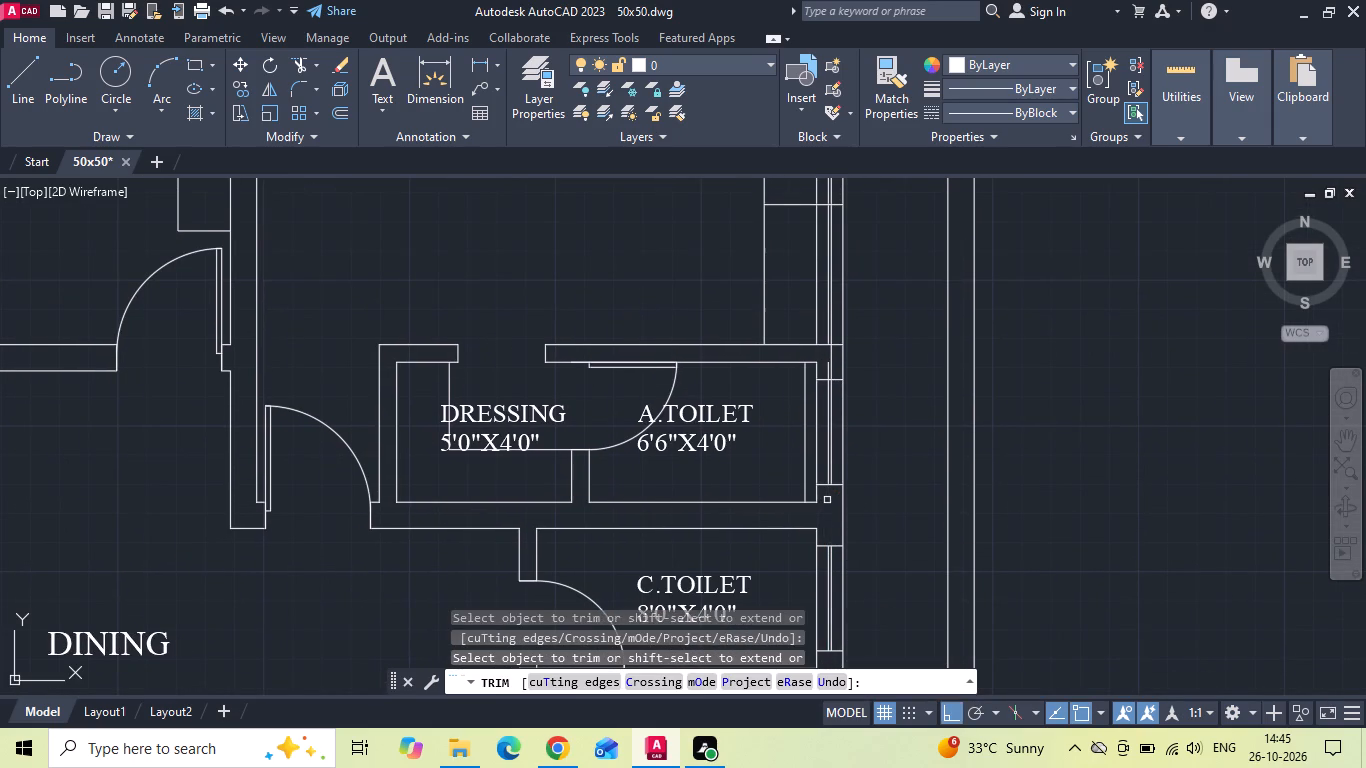
middle_drag(829, 513, 807, 665)
click(814, 509)
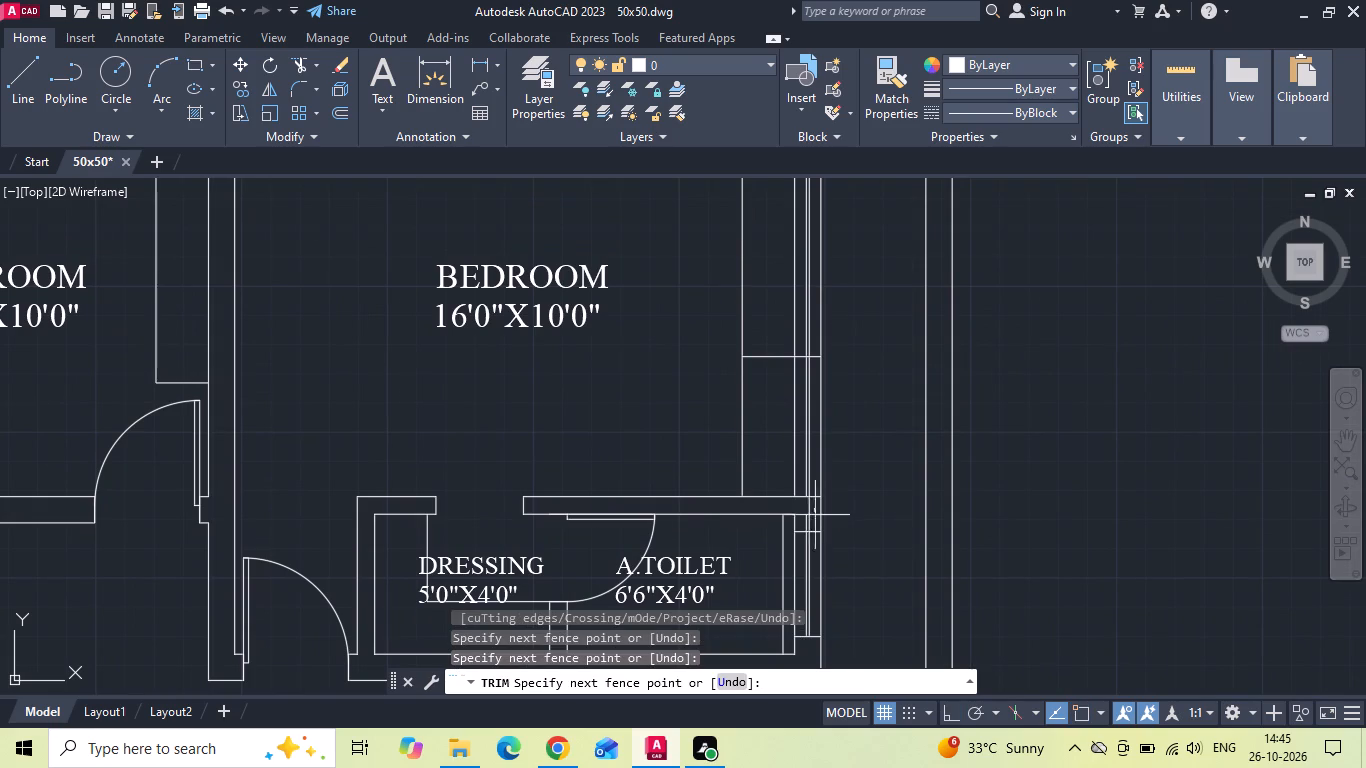
click(807, 520)
click(804, 512)
Trim the window lines in the 16'0"X10'0" bedroom's east wall north of its window opening.
middle_drag(806, 523, 802, 592)
scroll(802, 592, down, 1)
click(799, 471)
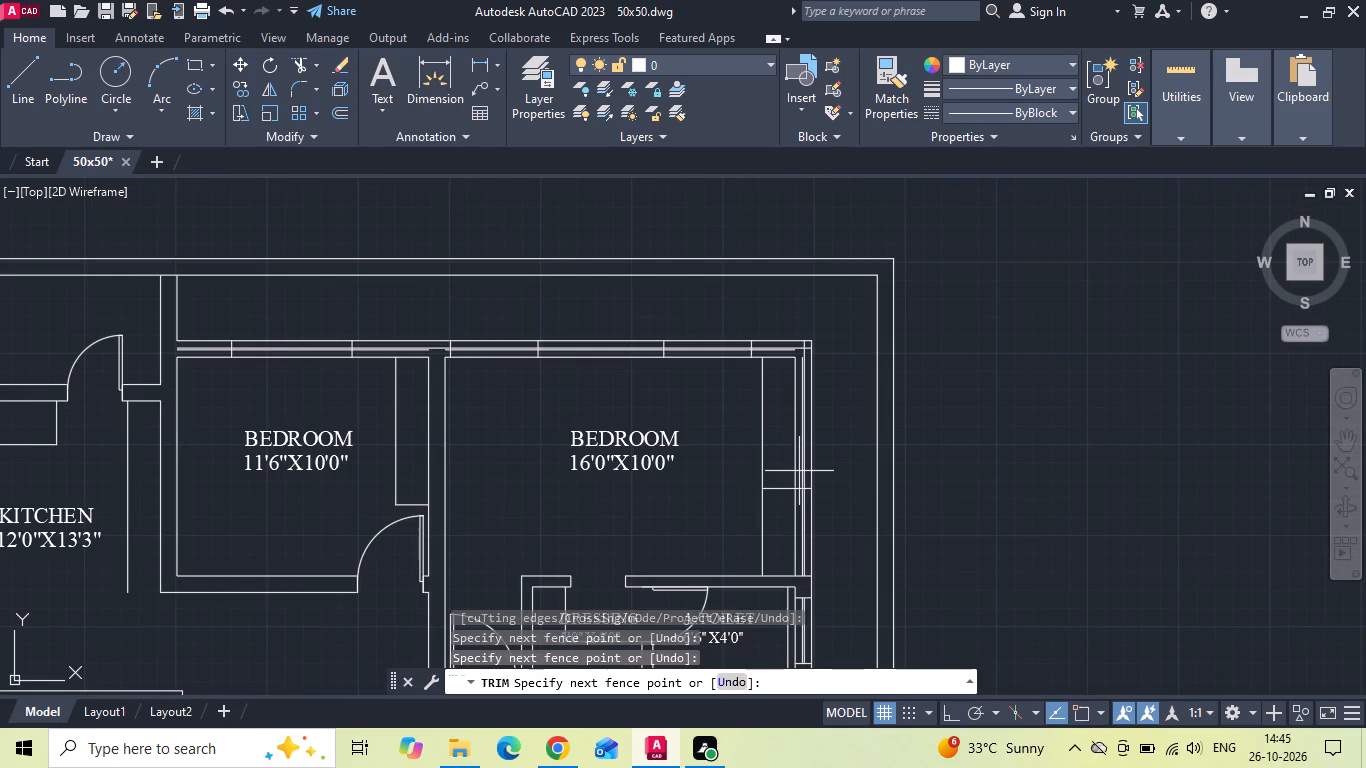
click(803, 455)
click(804, 454)
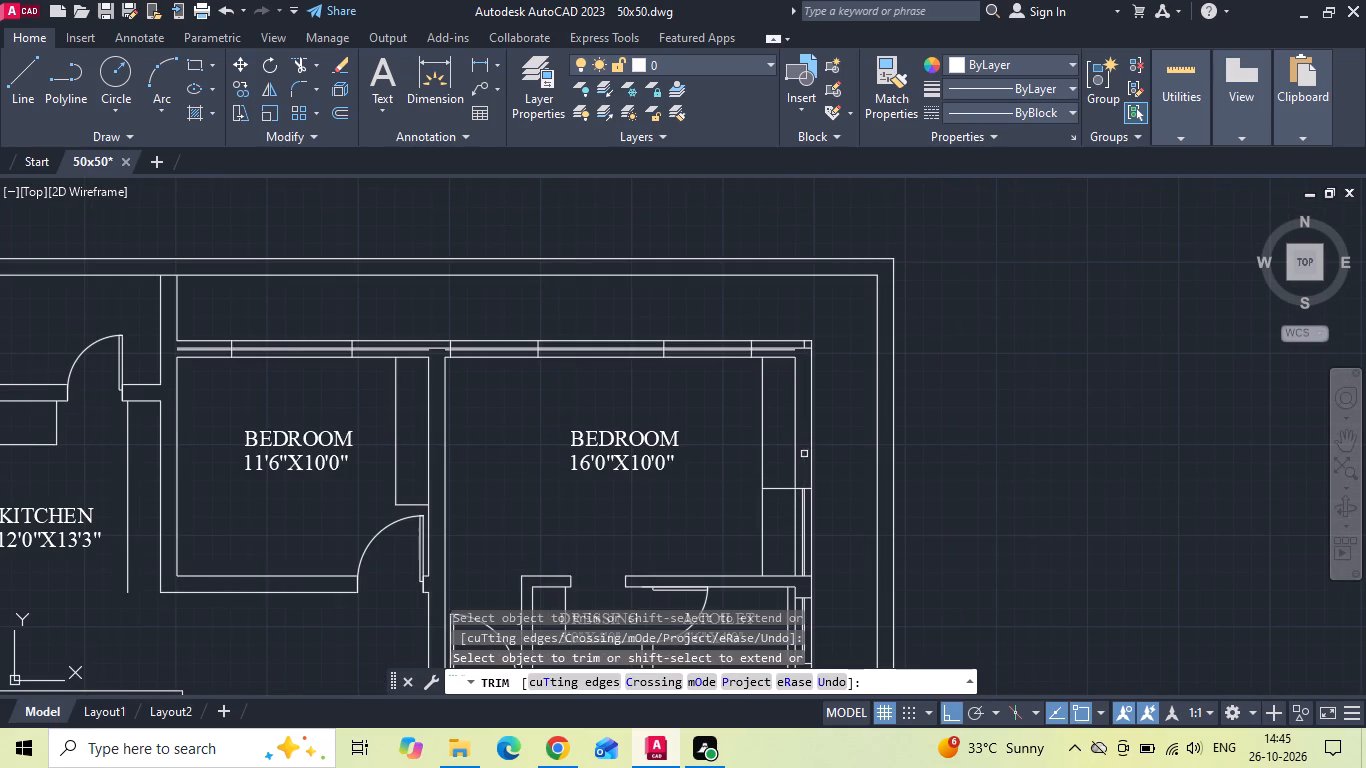
Trim the leftover window lines at the 16'0"X10'0" bedroom's northeast corner back to the north wall's window opening.
scroll(802, 347, up, 3)
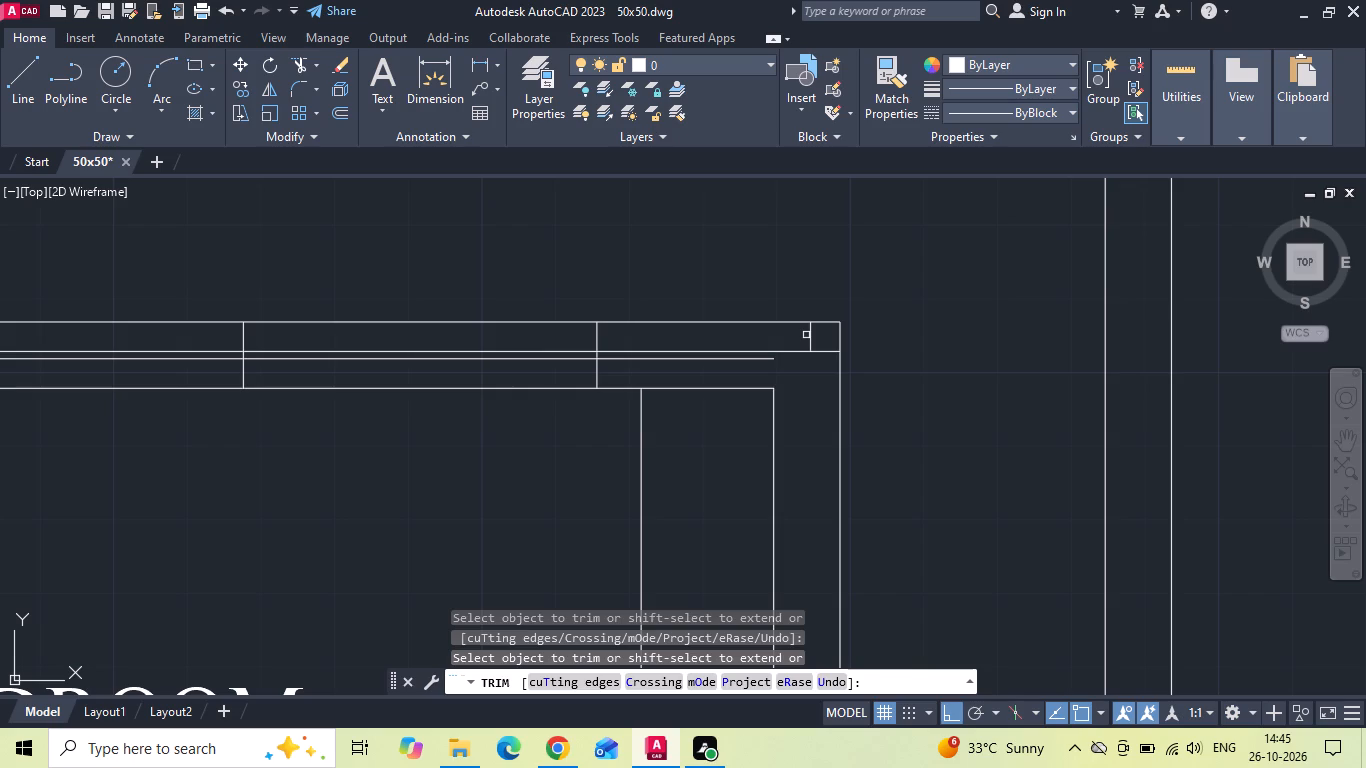
click(822, 334)
click(716, 373)
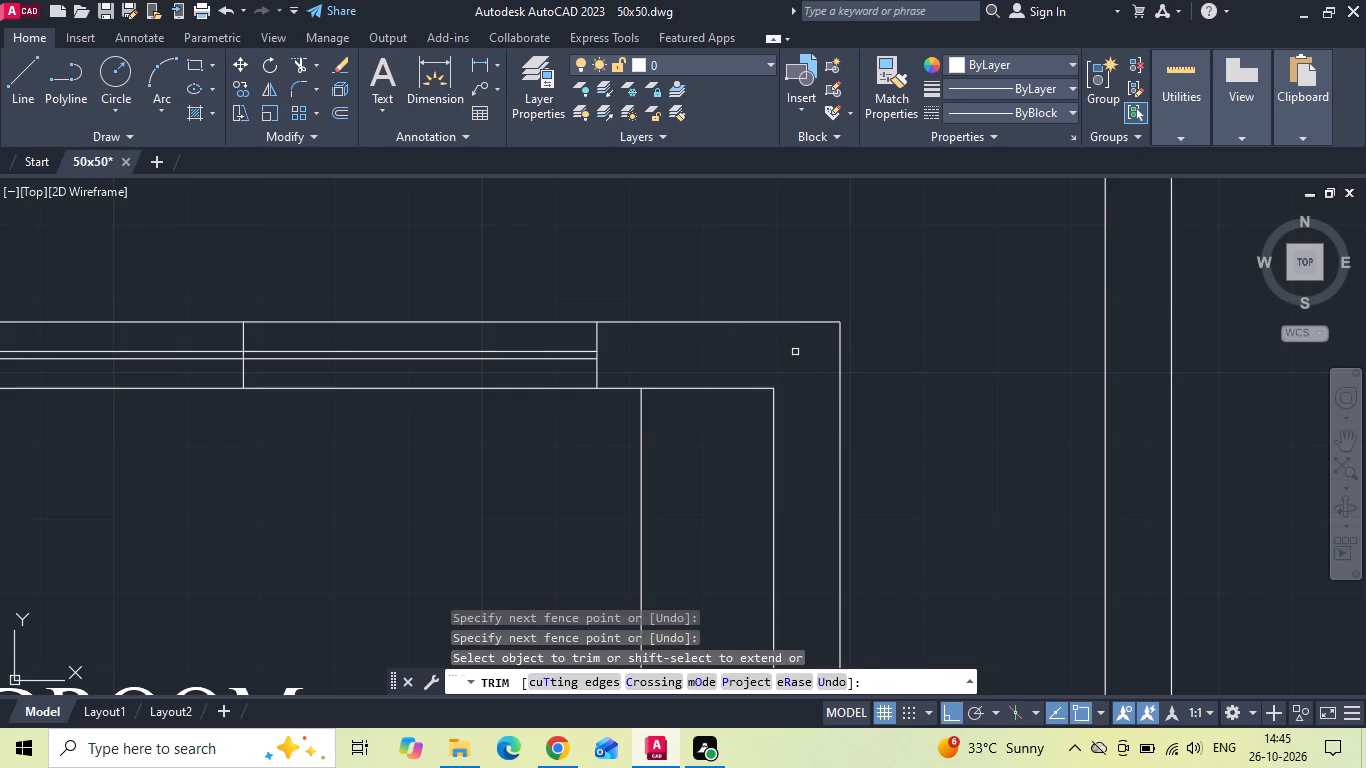
Trim the north wall's window lines between the 16'0"X10'0" bedroom's two windows and between that bedroom and the 11'6"X10'0" bedroom's window.
scroll(795, 352, down, 2)
click(559, 353)
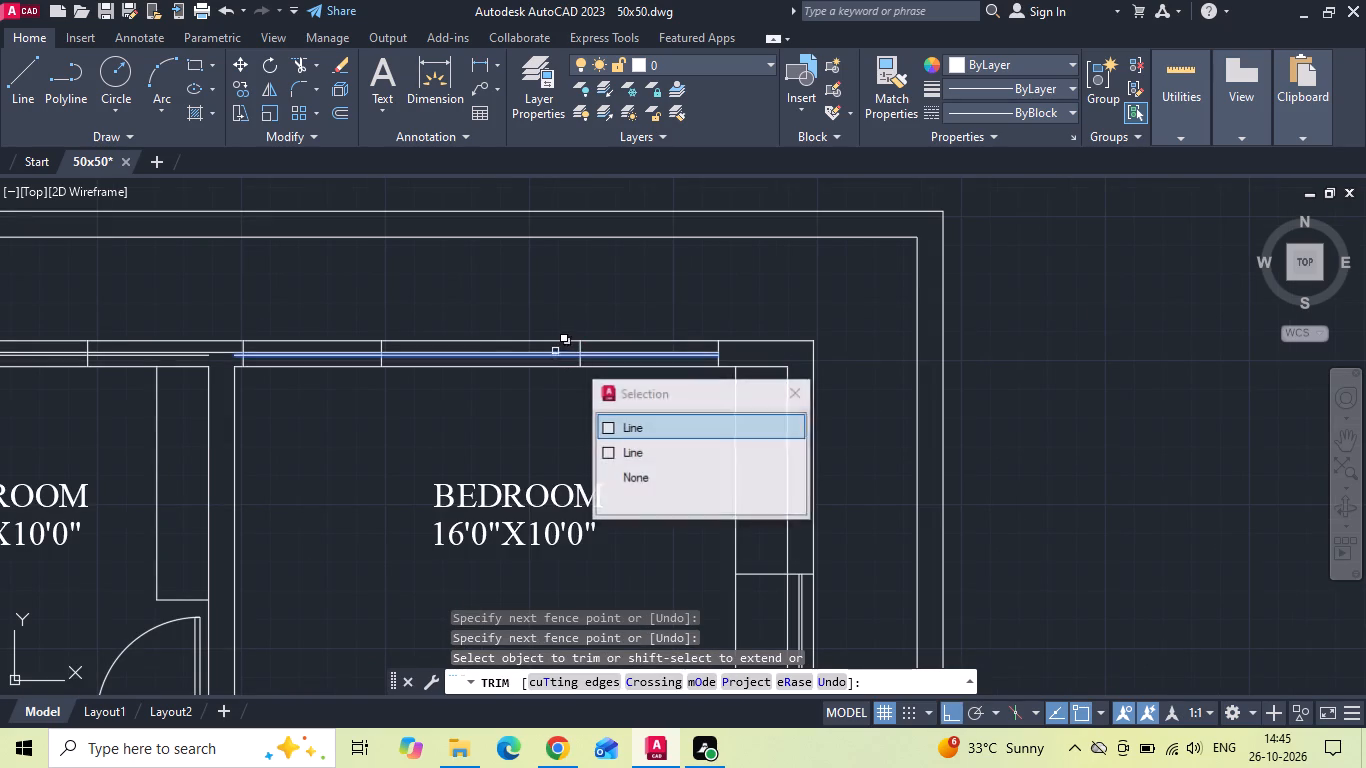
click(555, 351)
middle_drag(547, 355, 1004, 399)
click(676, 398)
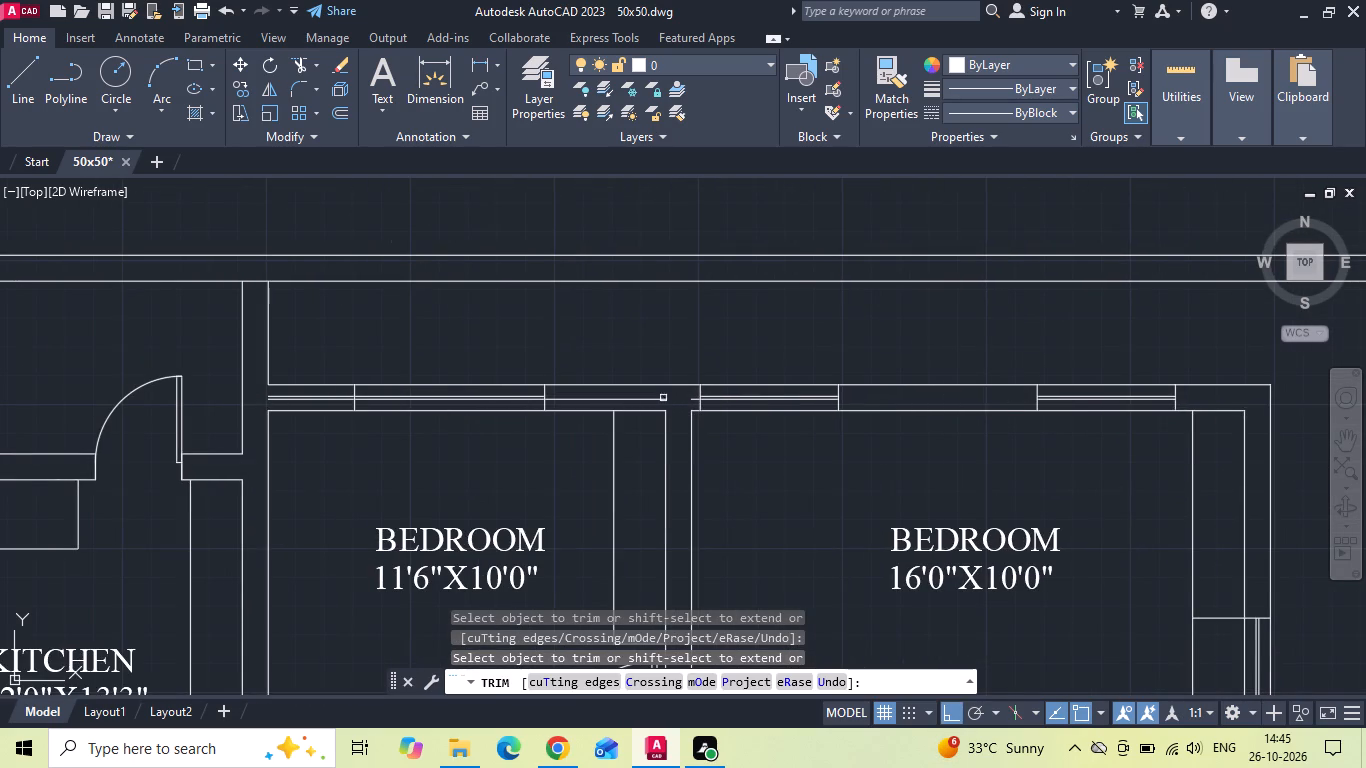
click(651, 397)
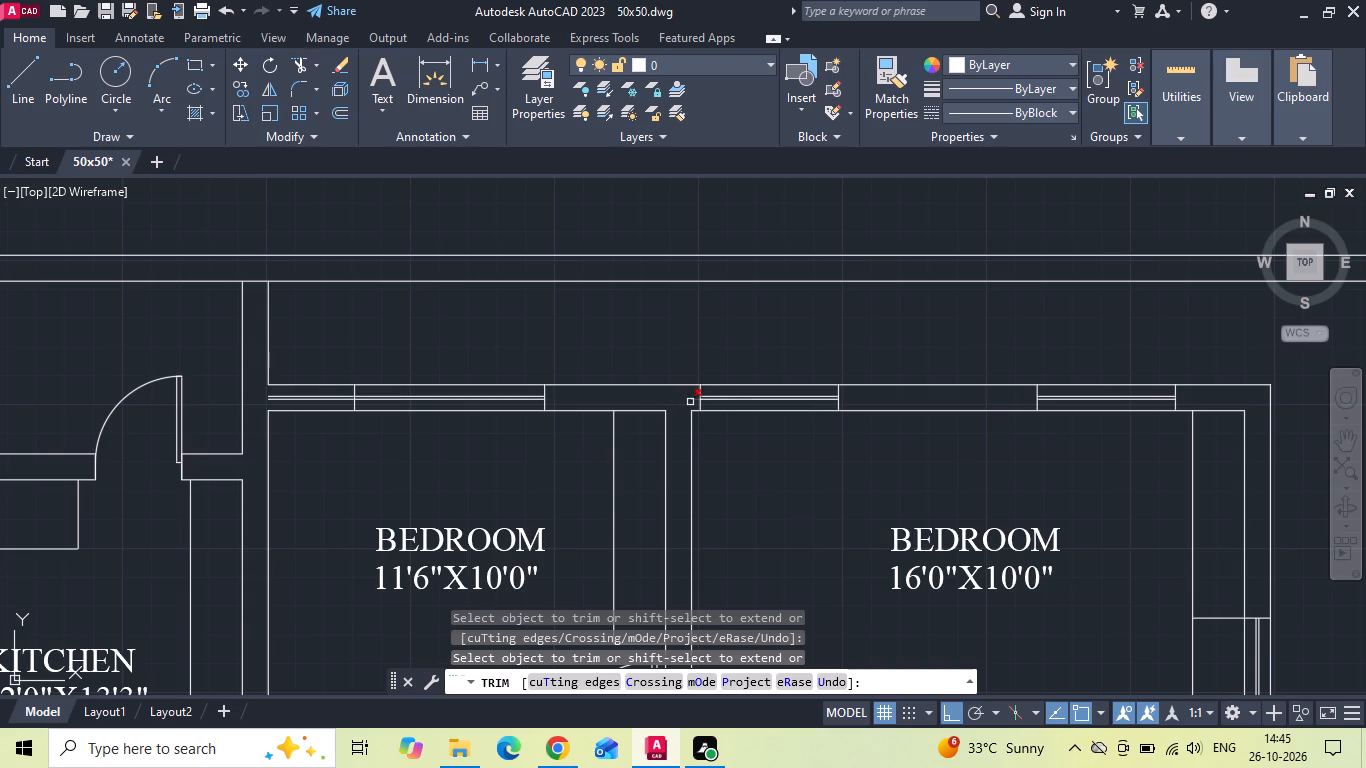
click(690, 402)
Trim the leftover window lines in the north wall west of the 11'6"X10'0" bedroom's window opening.
middle_drag(650, 402, 881, 395)
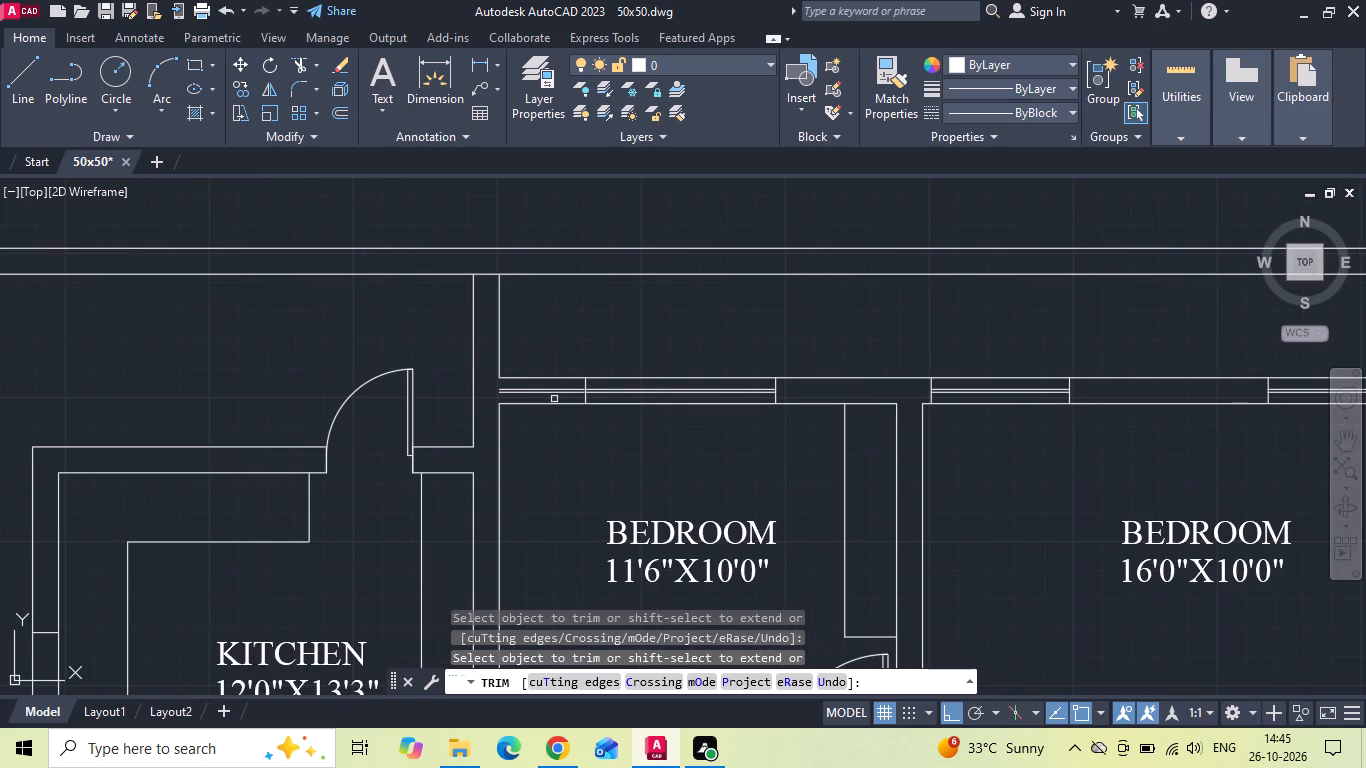
click(554, 396)
click(551, 386)
scroll(552, 401, down, 2)
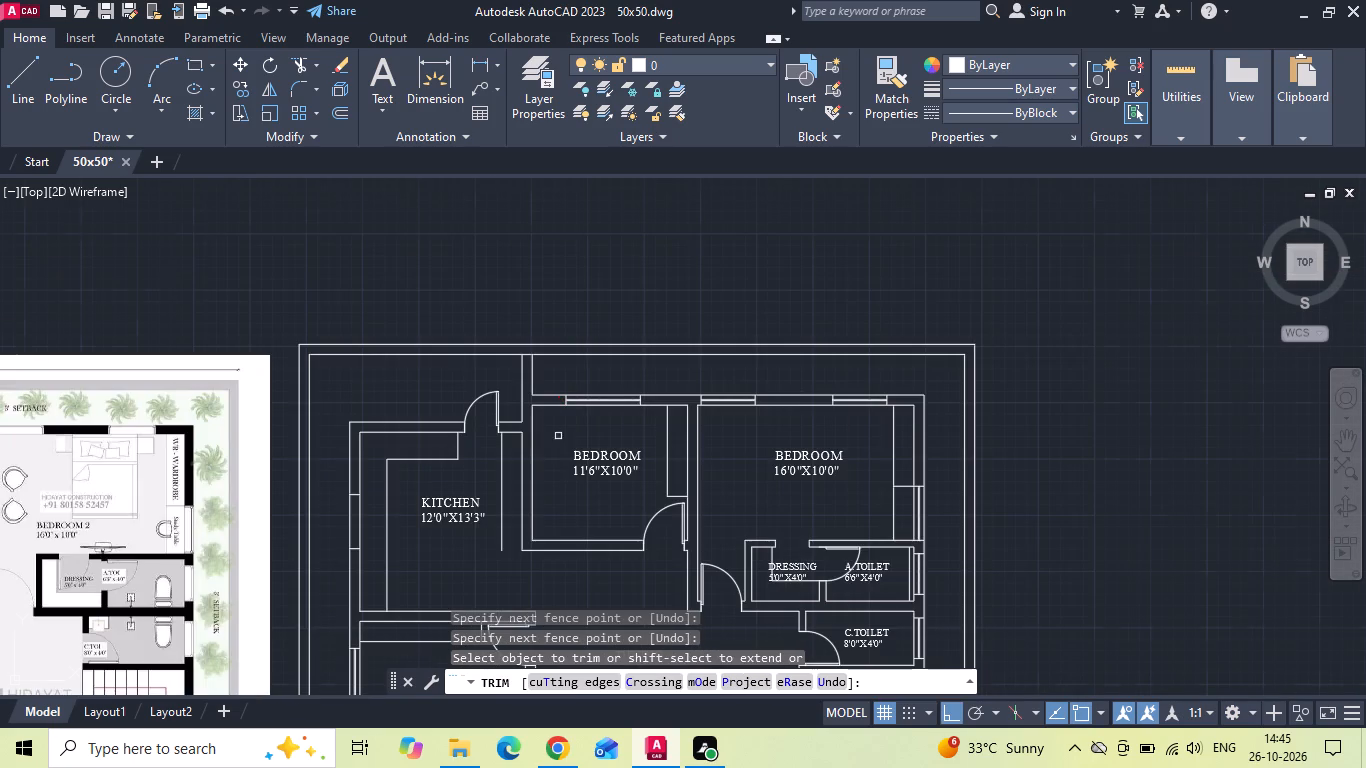
middle_drag(552, 498, 709, 460)
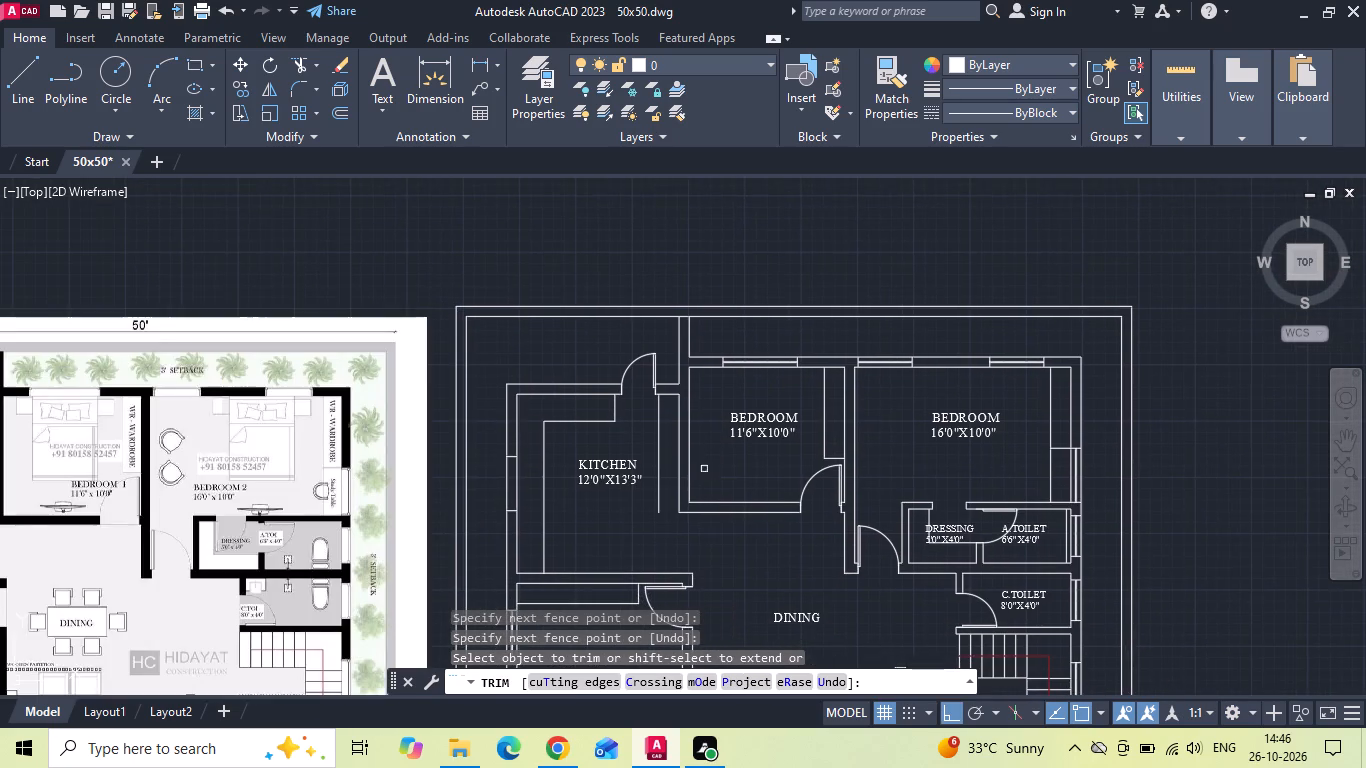
middle_drag(590, 503, 612, 391)
key(Escape)
Copy the two glazing lines of the 12'3"X12'0" bedroom's west window into the kitchen's west wall window opening.
scroll(544, 503, up, 4)
drag(485, 513, 472, 527)
click(449, 552)
right_click(449, 552)
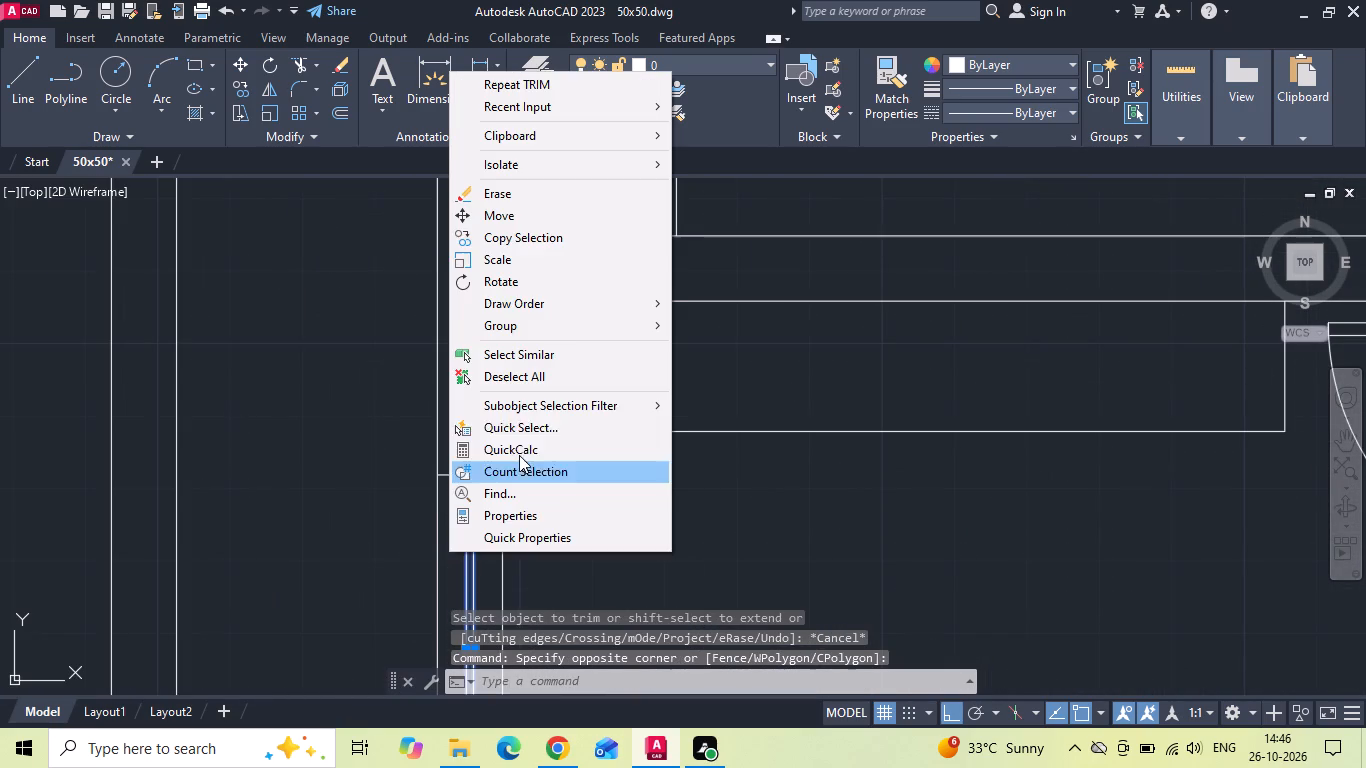
click(565, 247)
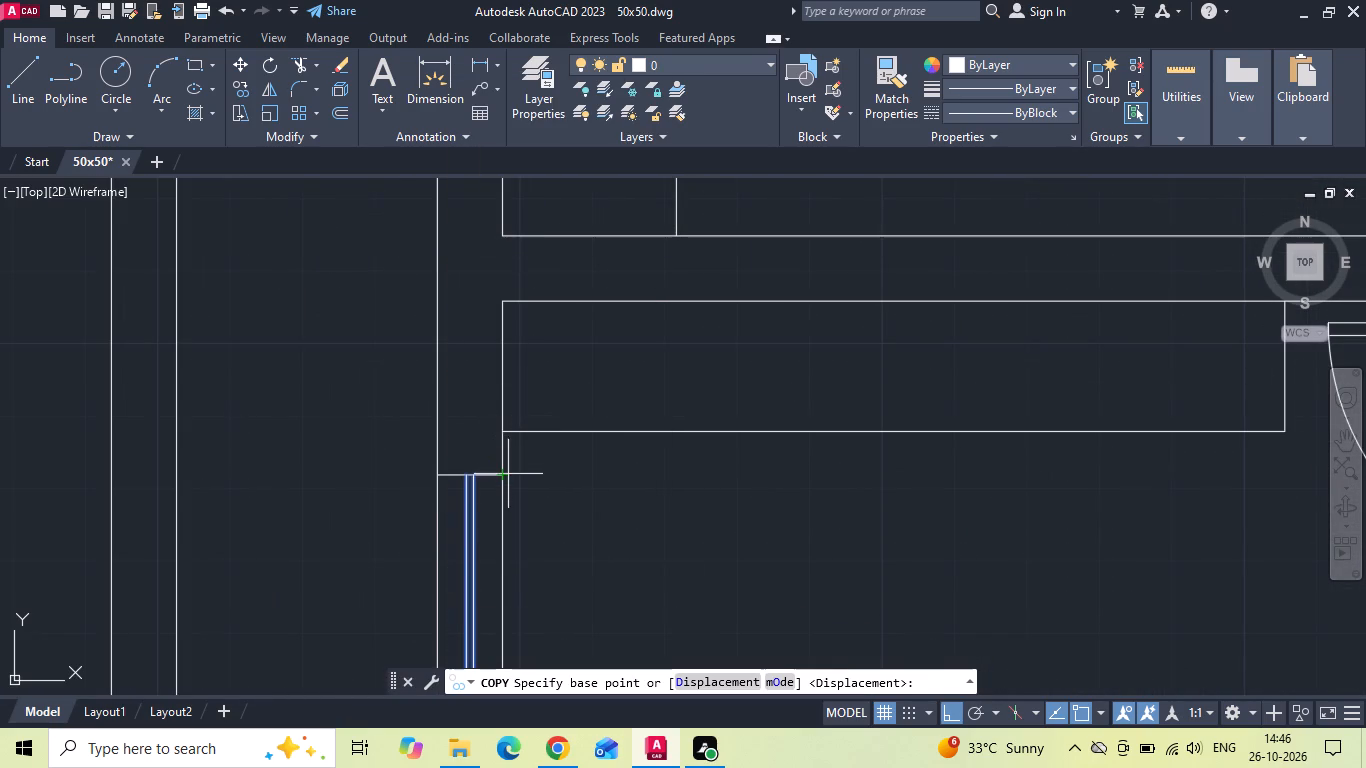
click(506, 475)
scroll(508, 536, down, 2)
middle_drag(523, 251, 498, 467)
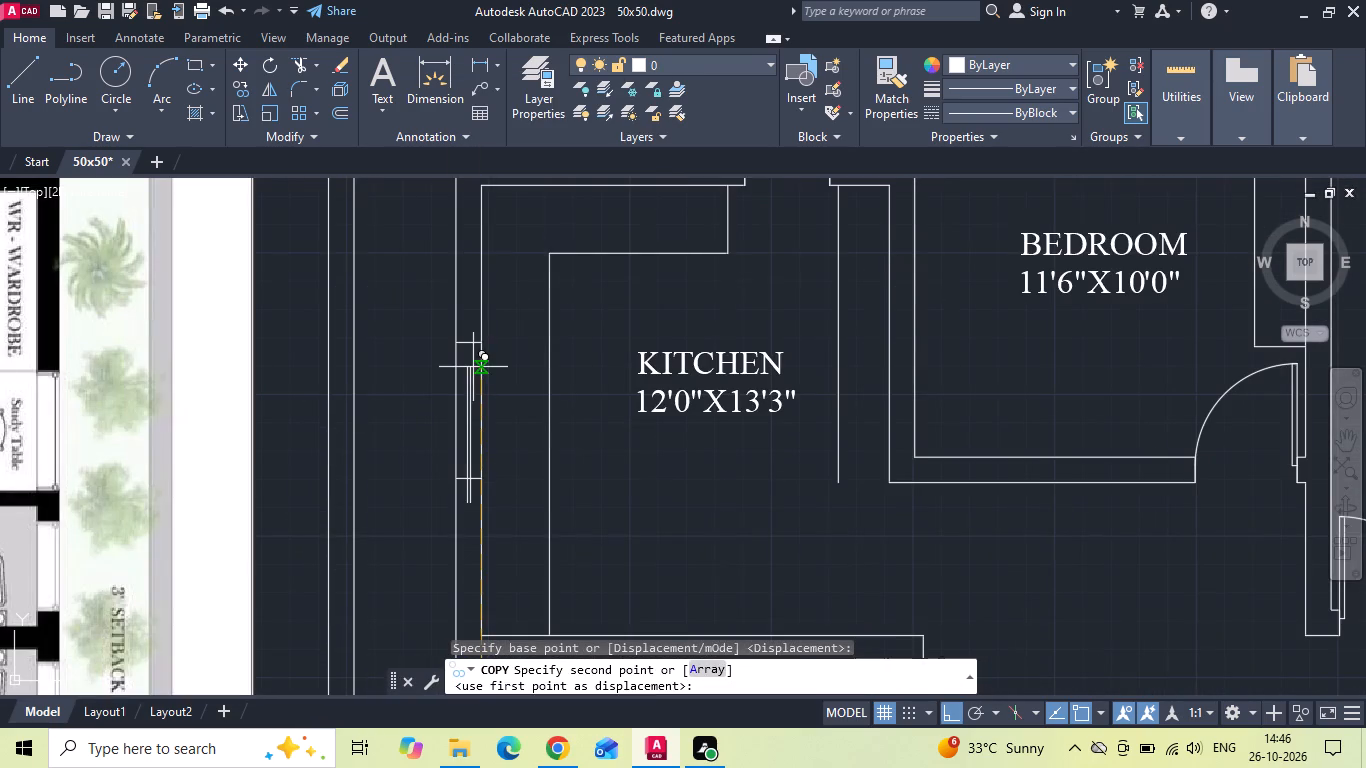
click(485, 337)
key(Escape)
Save the drawing.
key(ctrl+s)
key(ctrl+s)
key(ctrl+s)
key(ctrl+s)
key(ctrl+s)
key(ctrl+s)
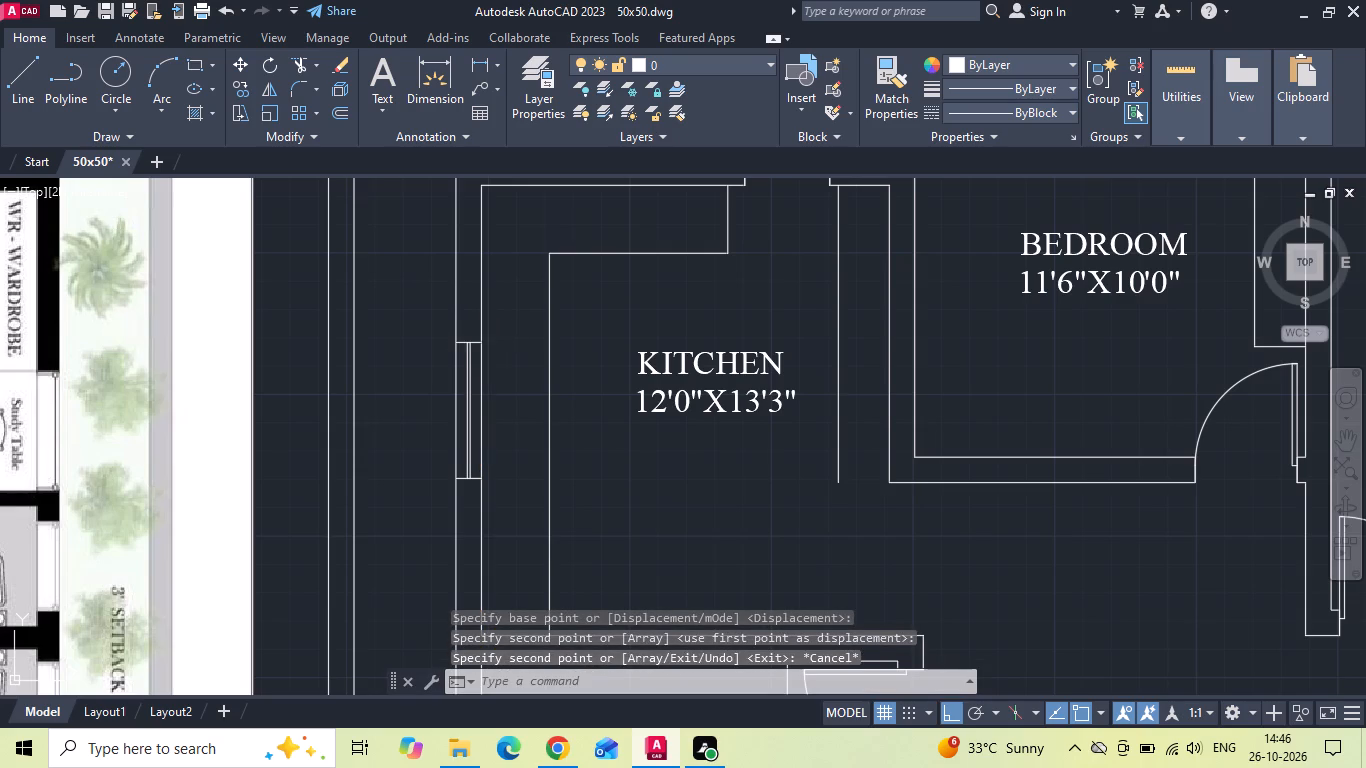
scroll(557, 390, down, 2)
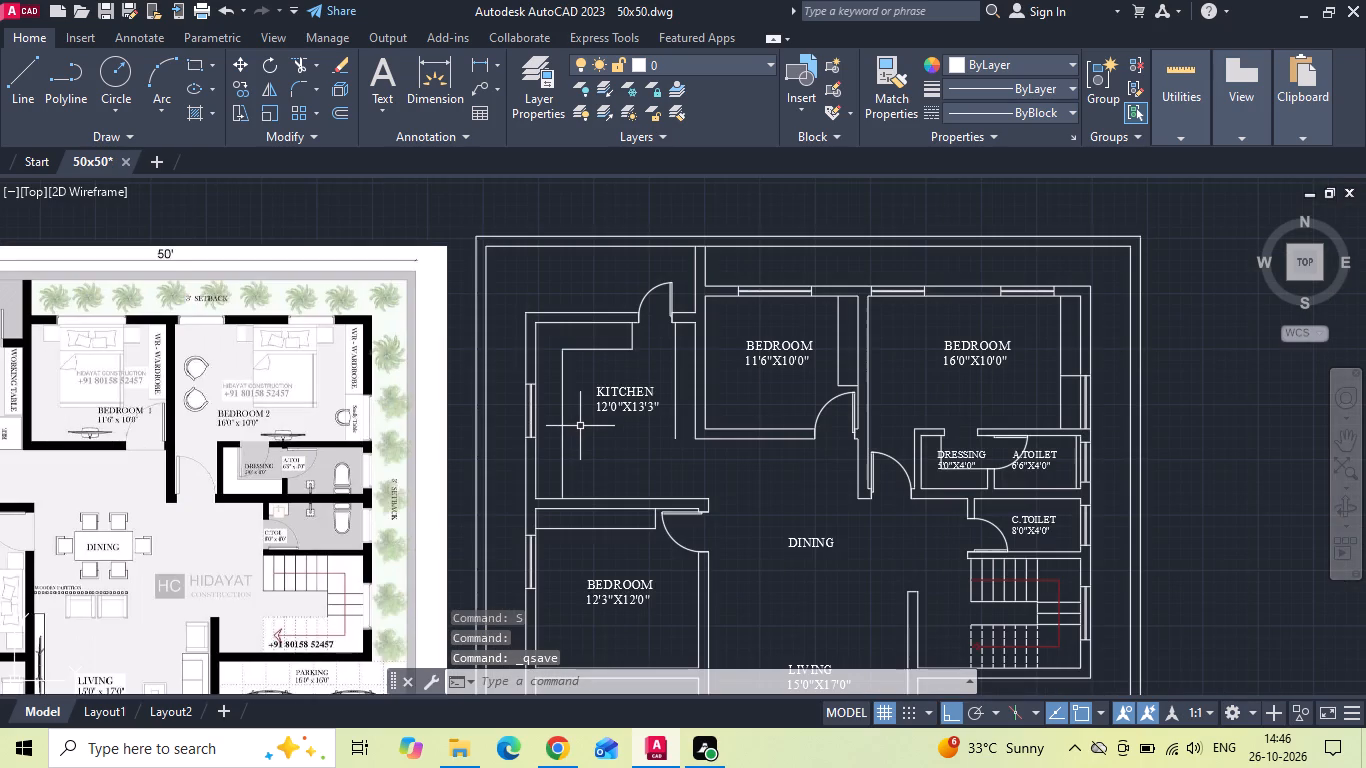
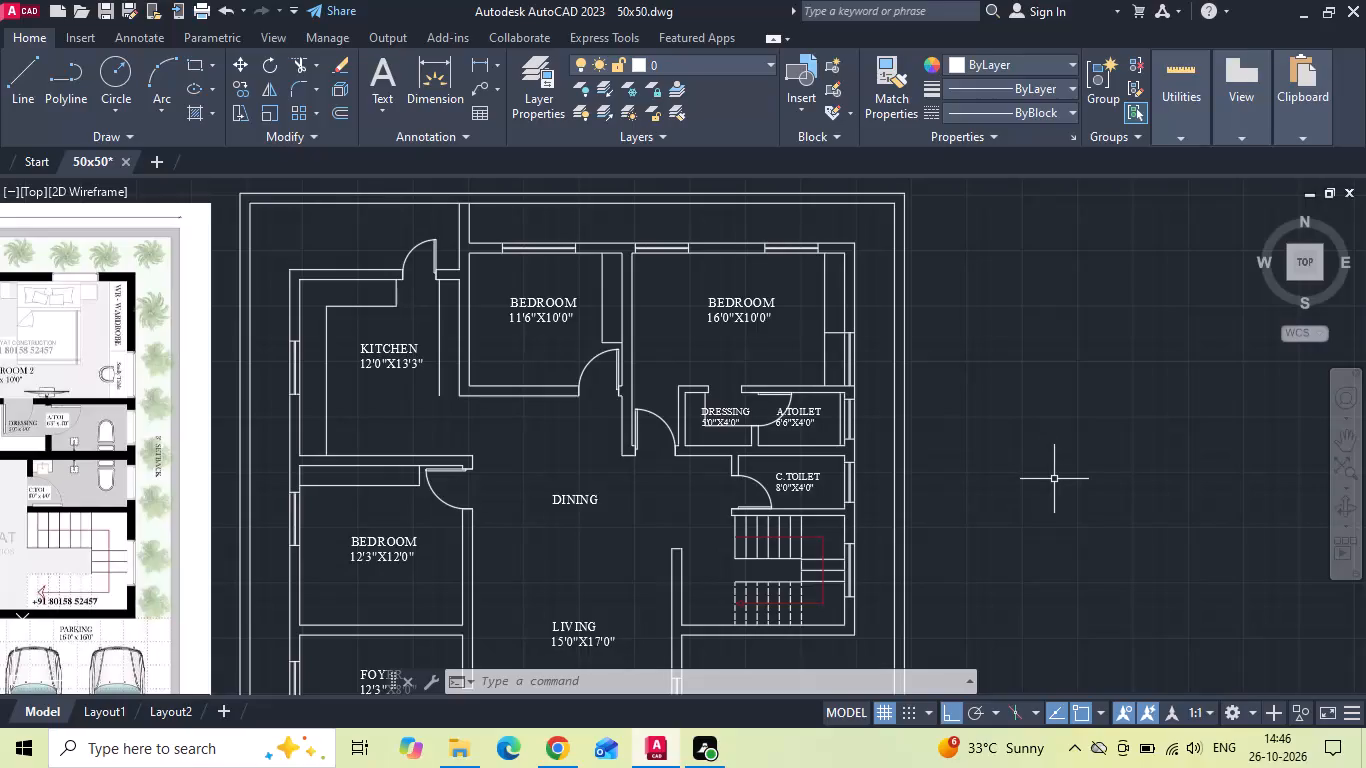
Copy the DINING label to a spot just north of the original in the dining area.
click(561, 499)
right_click(561, 499)
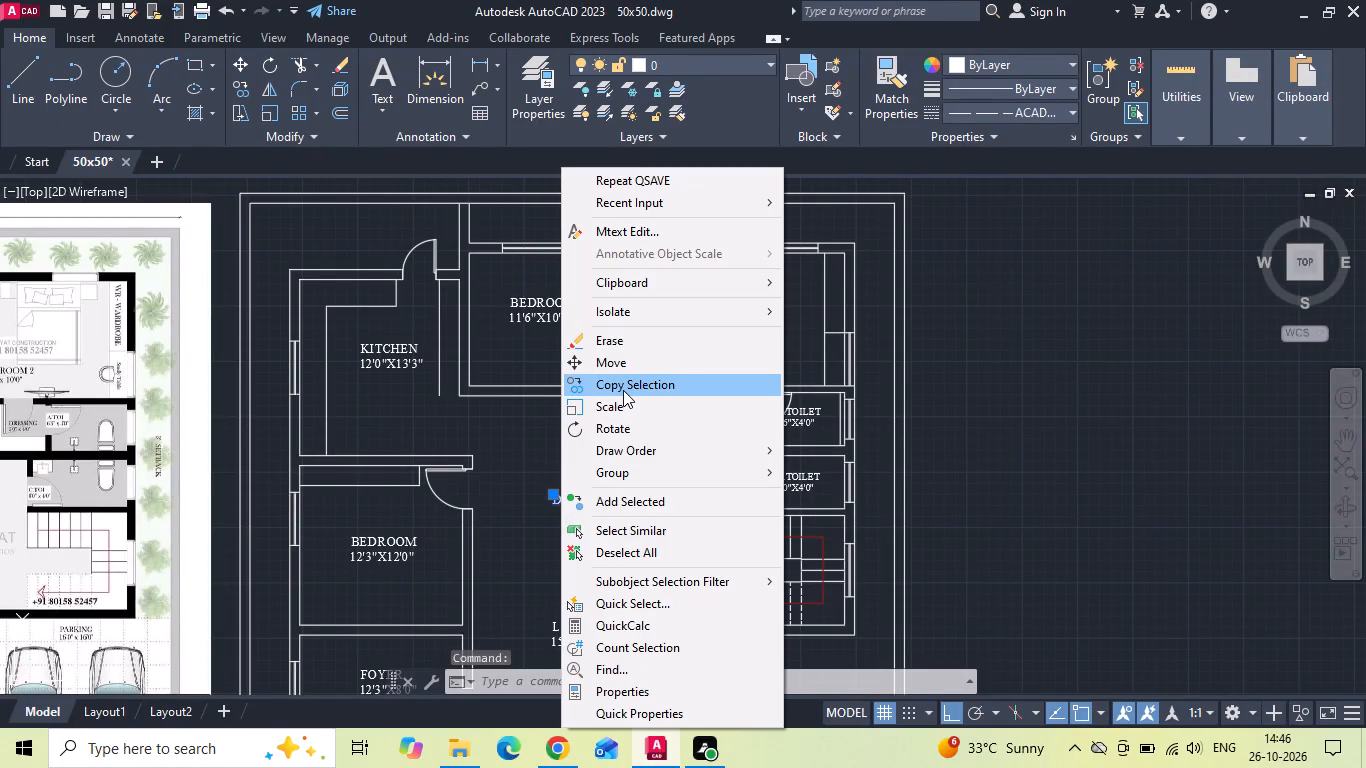
click(623, 390)
scroll(588, 480, up, 1)
click(588, 480)
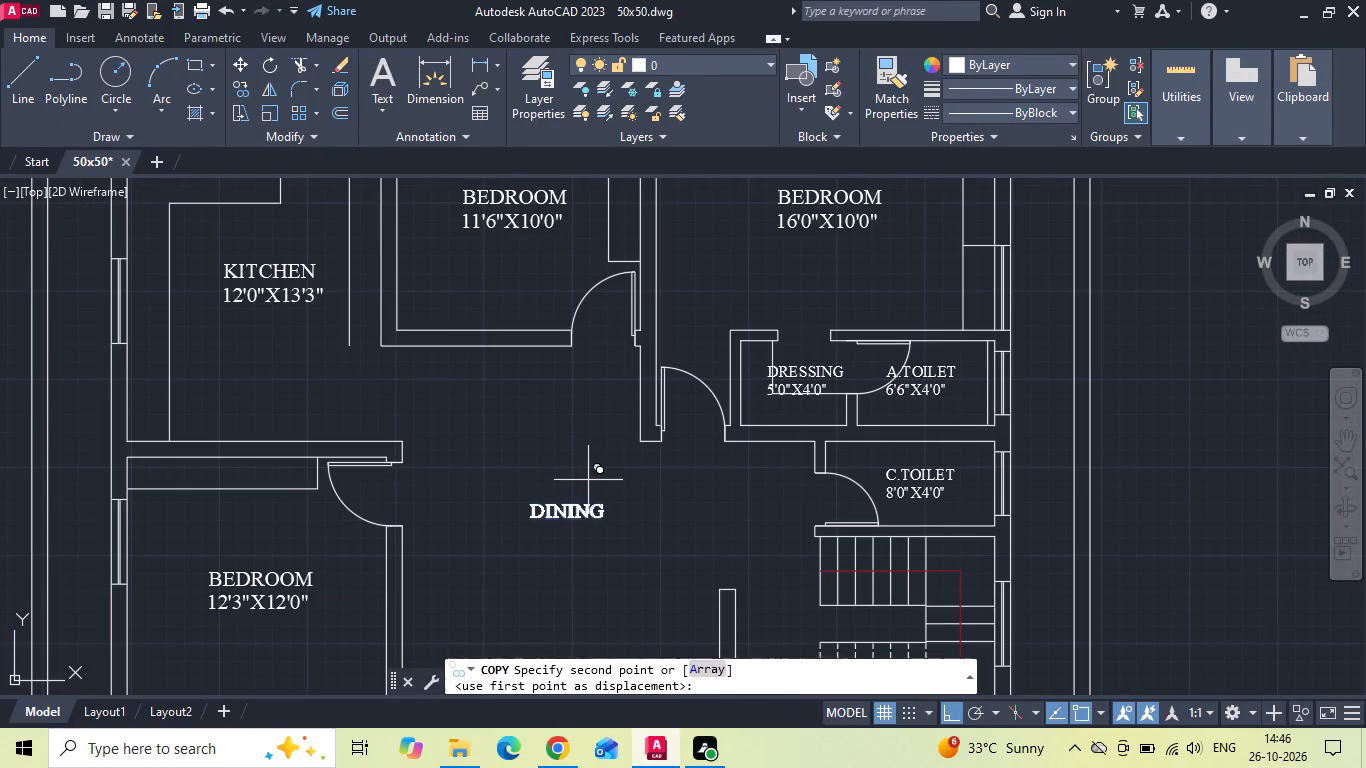
click(593, 397)
key(Escape)
Change the copied DINING label's text to WA-WARDROBE with a text height of 5".
double_click(570, 425)
scroll(570, 425, up, 2)
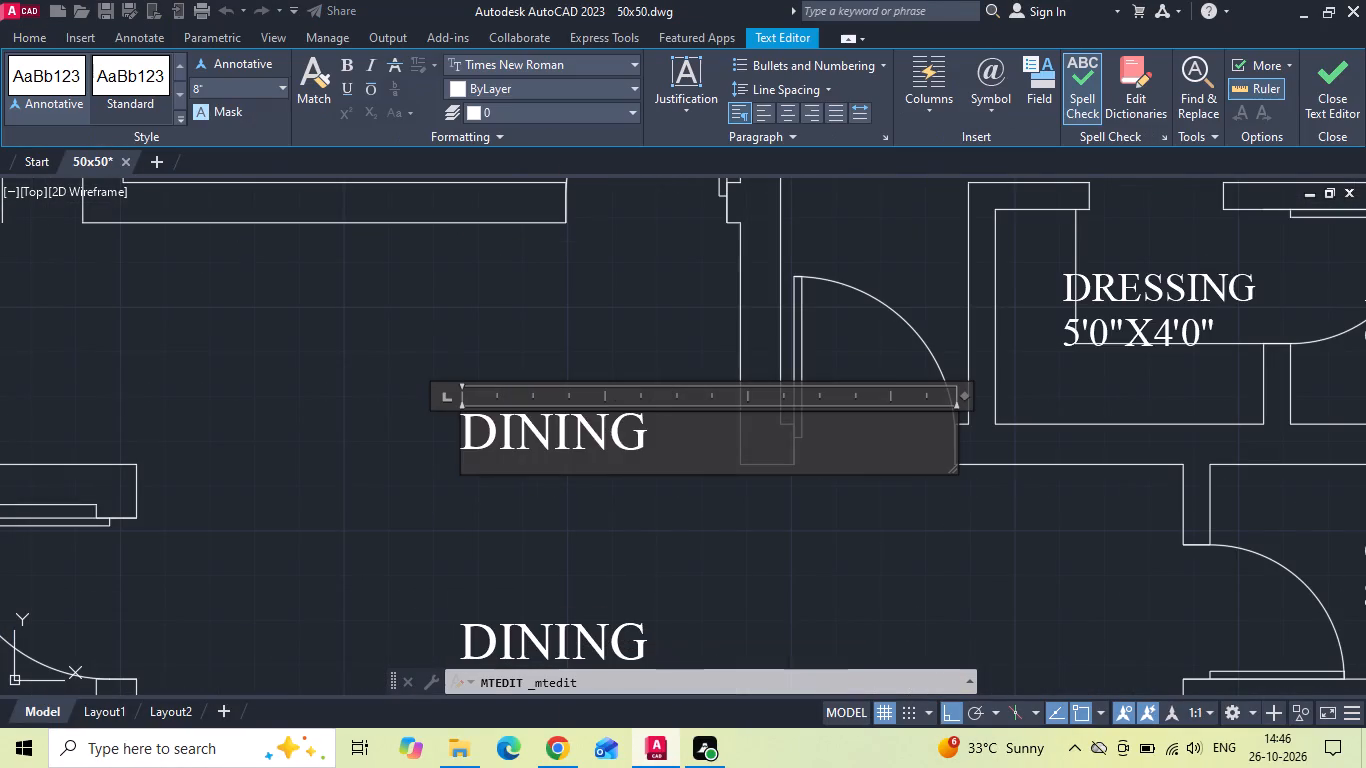
drag(657, 432, 207, 435)
key(BackSpace)
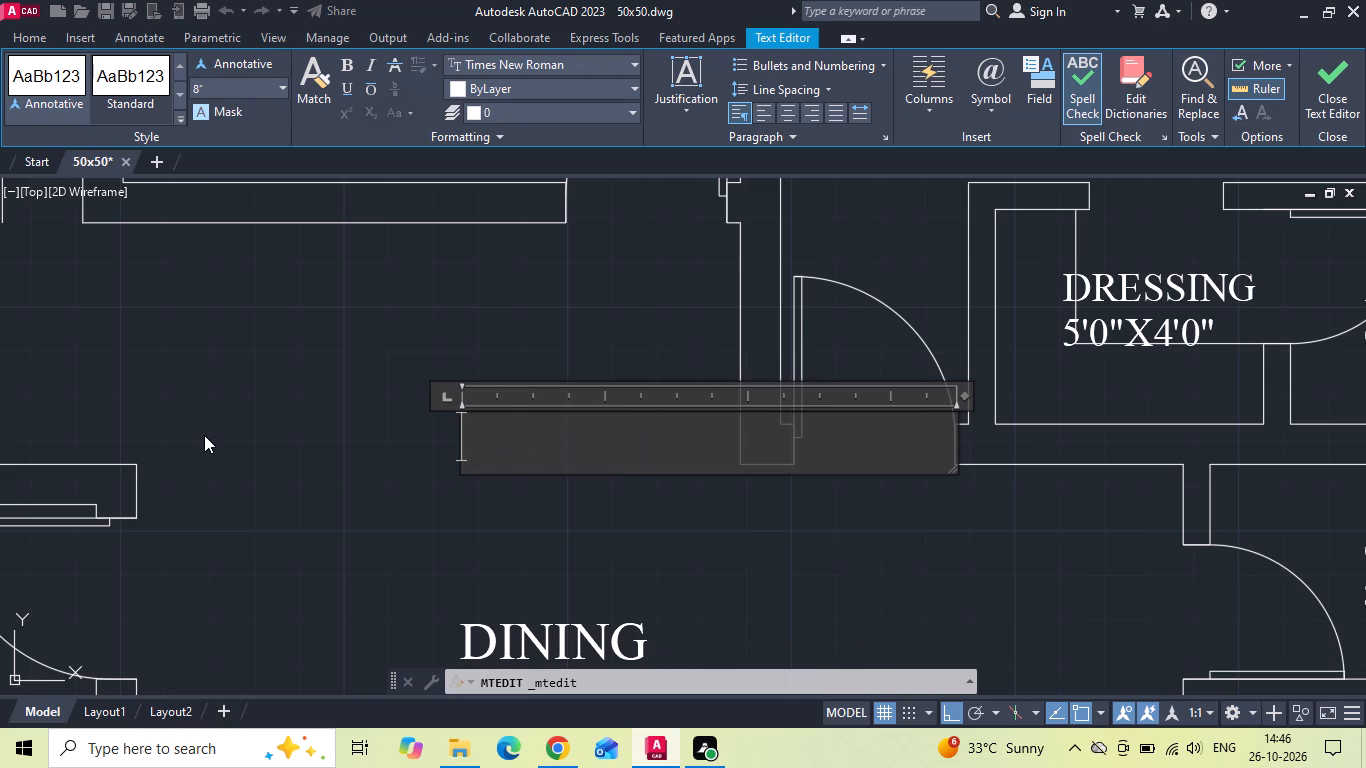
text(WA)
text(-WARDROBE)
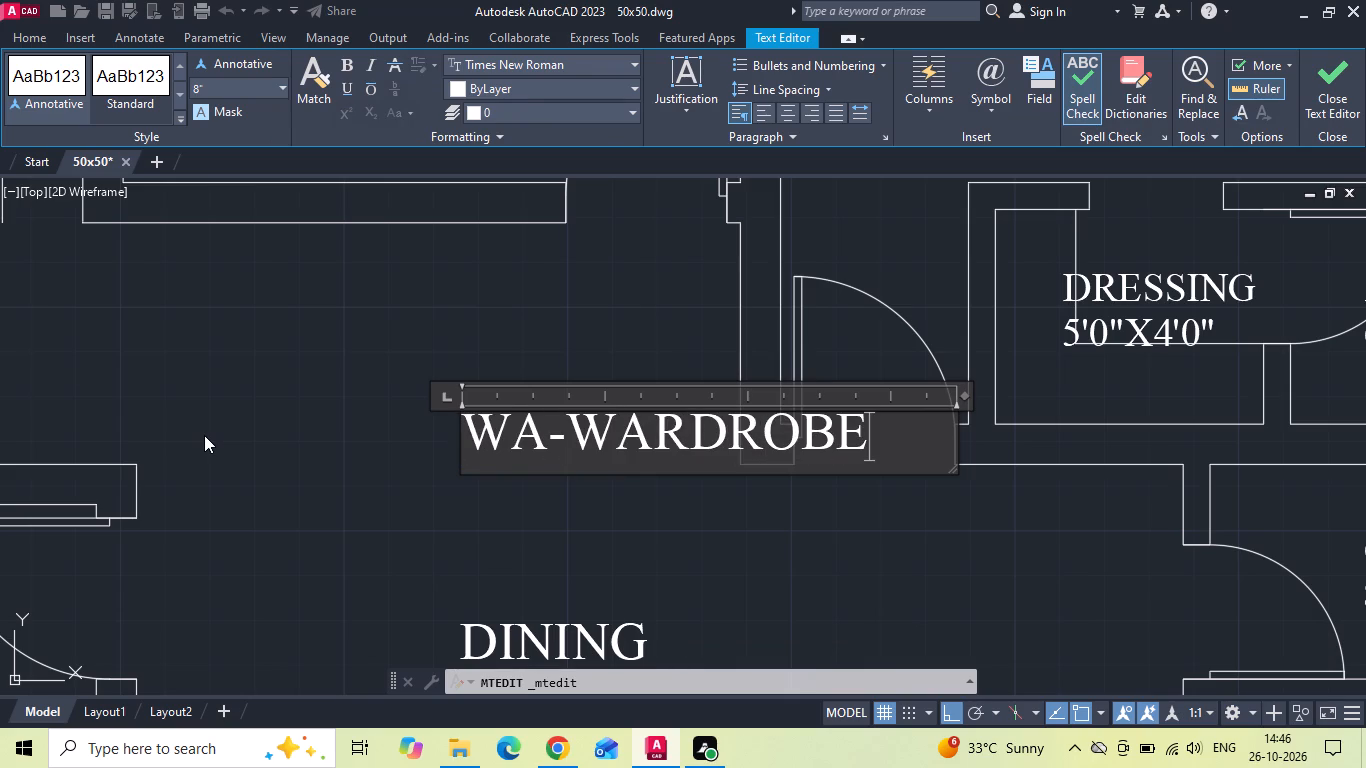
key(ctrl+a)
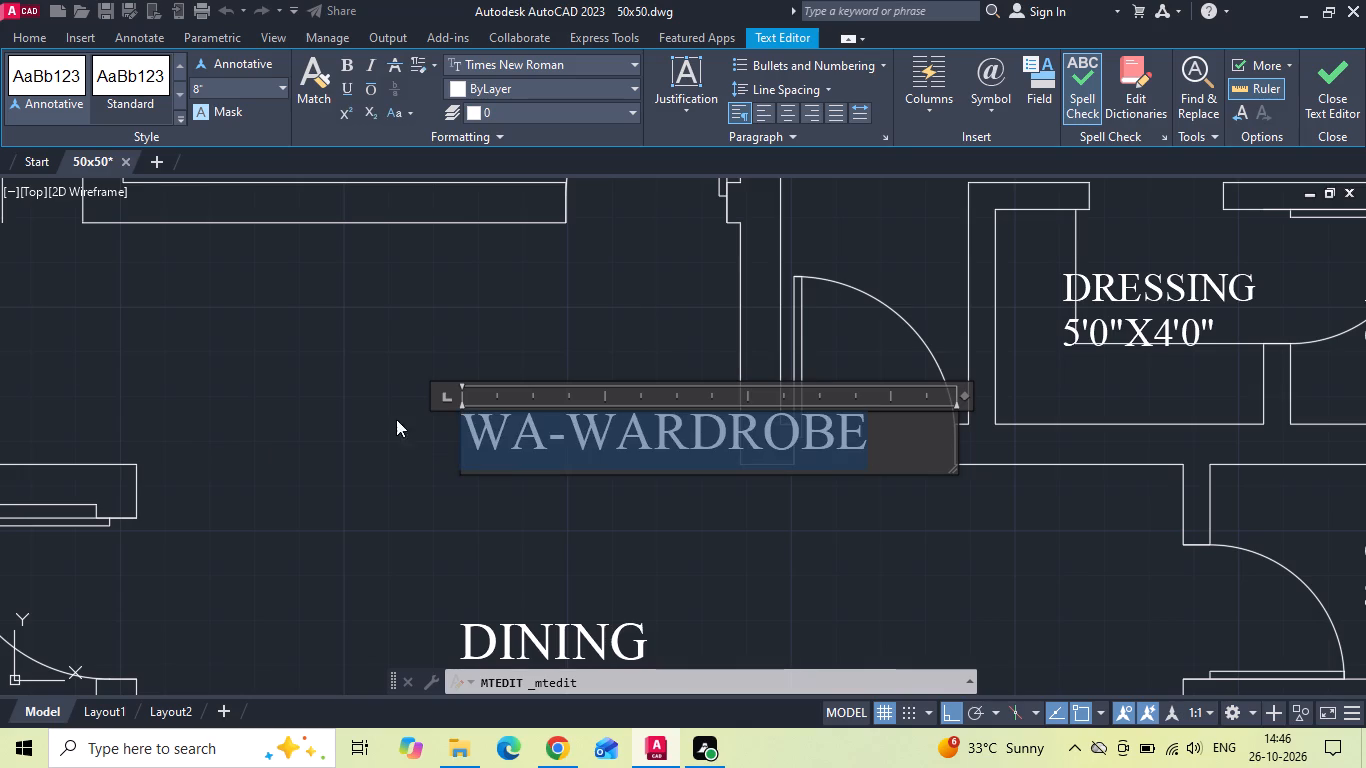
click(233, 89)
key(BackSpace)
text(5")
key(Return)
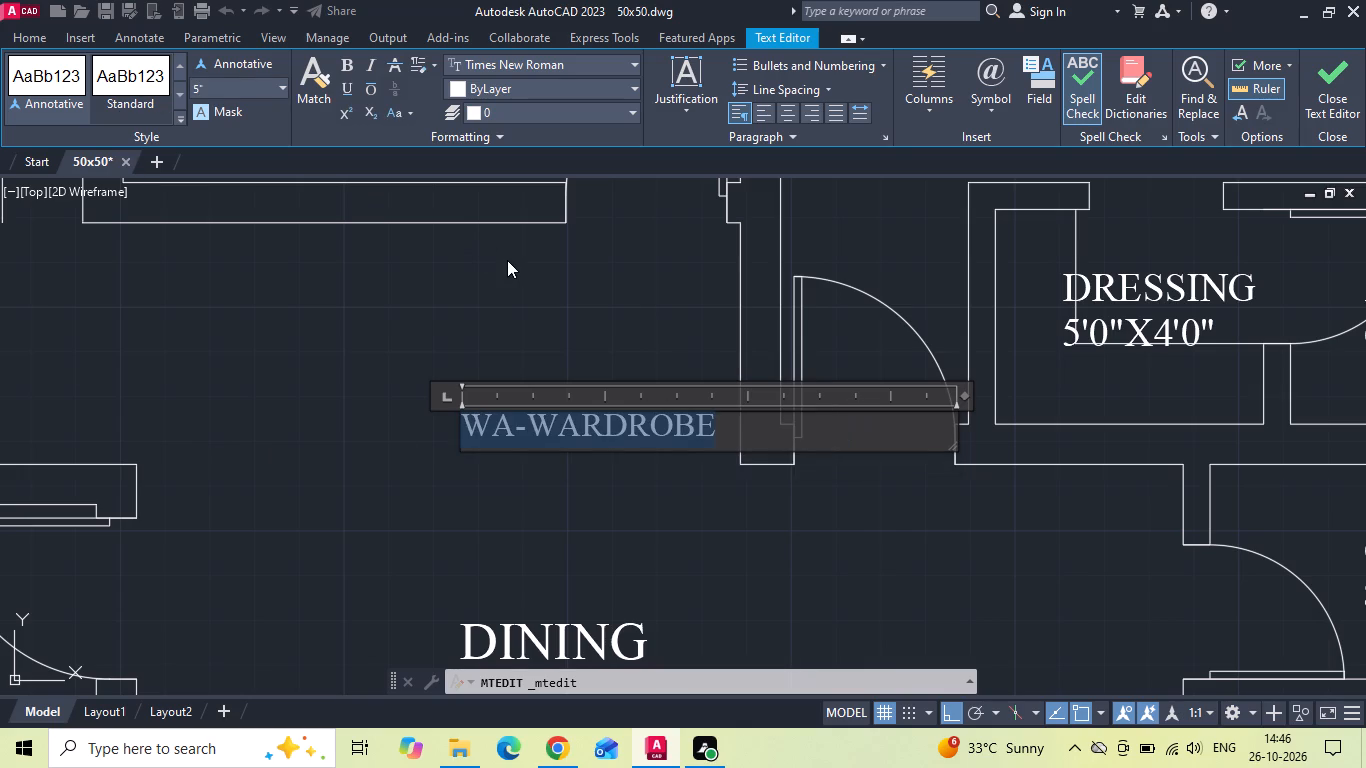
click(509, 260)
Rotate the WA-WARDROBE label by a quarter turn so it runs vertically, reading downward.
drag(512, 373, 486, 447)
click(473, 479)
right_click(473, 479)
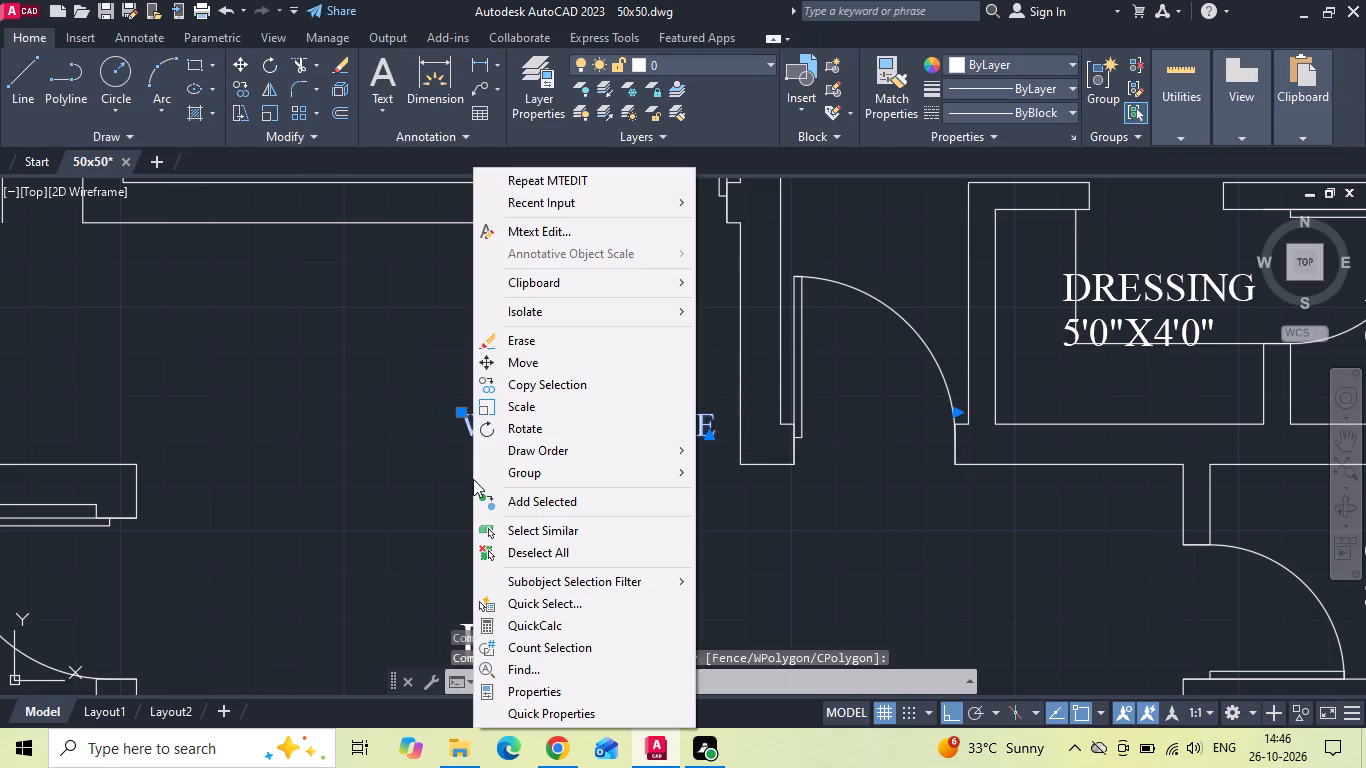
click(533, 430)
click(612, 367)
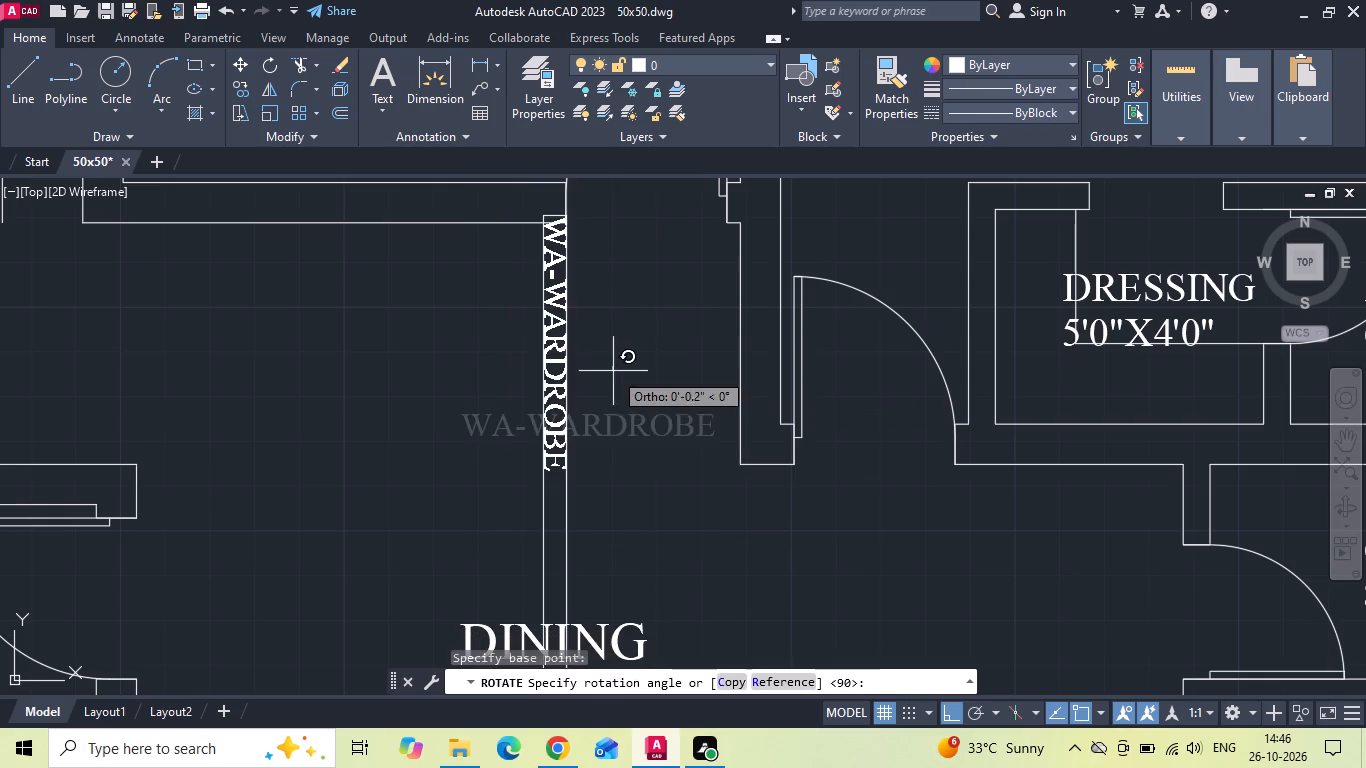
click(610, 389)
Move the vertical WA-WARDROBE label into the wardrobe strip along the east side of the 11'6"X10'0" bedroom.
drag(606, 390, 557, 409)
click(458, 427)
right_click(458, 427)
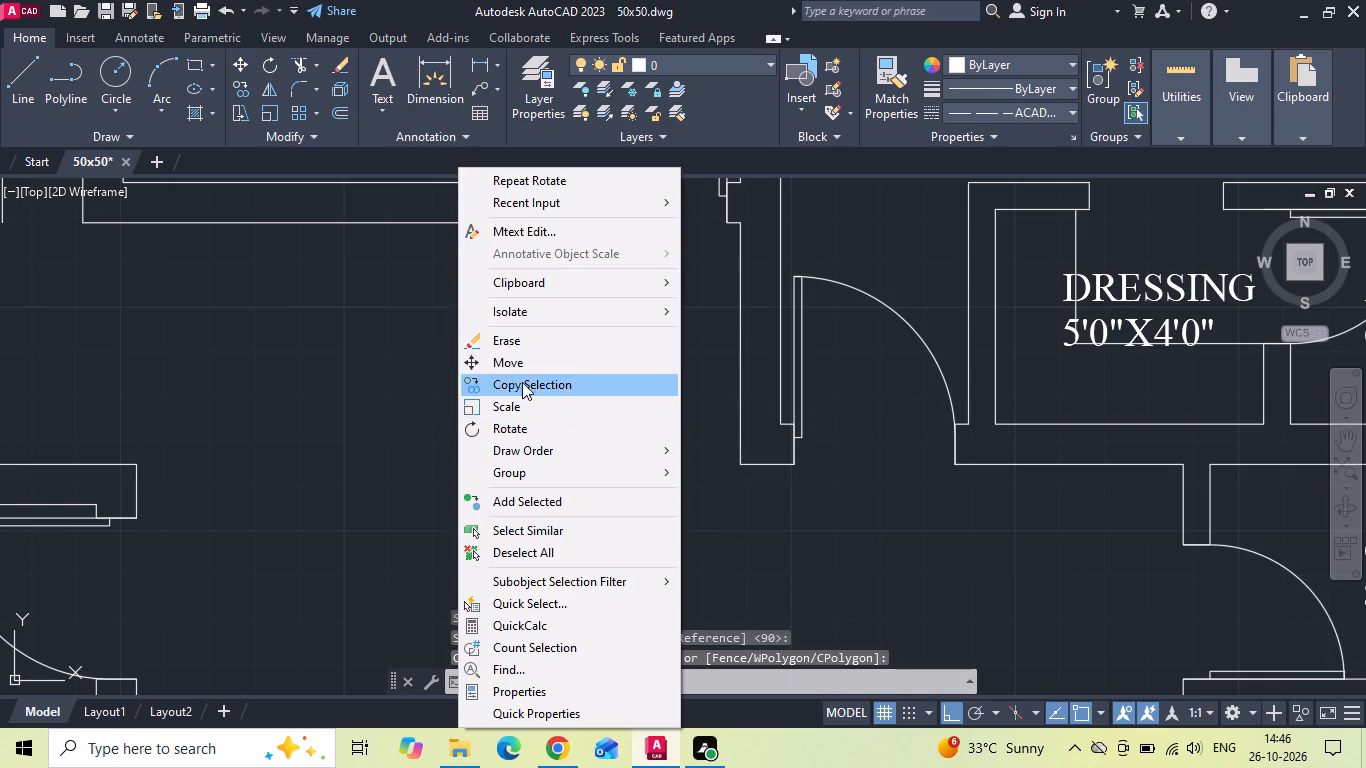
click(525, 371)
scroll(531, 512, down, 2)
drag(538, 475, 550, 415)
middle_drag(557, 291, 547, 436)
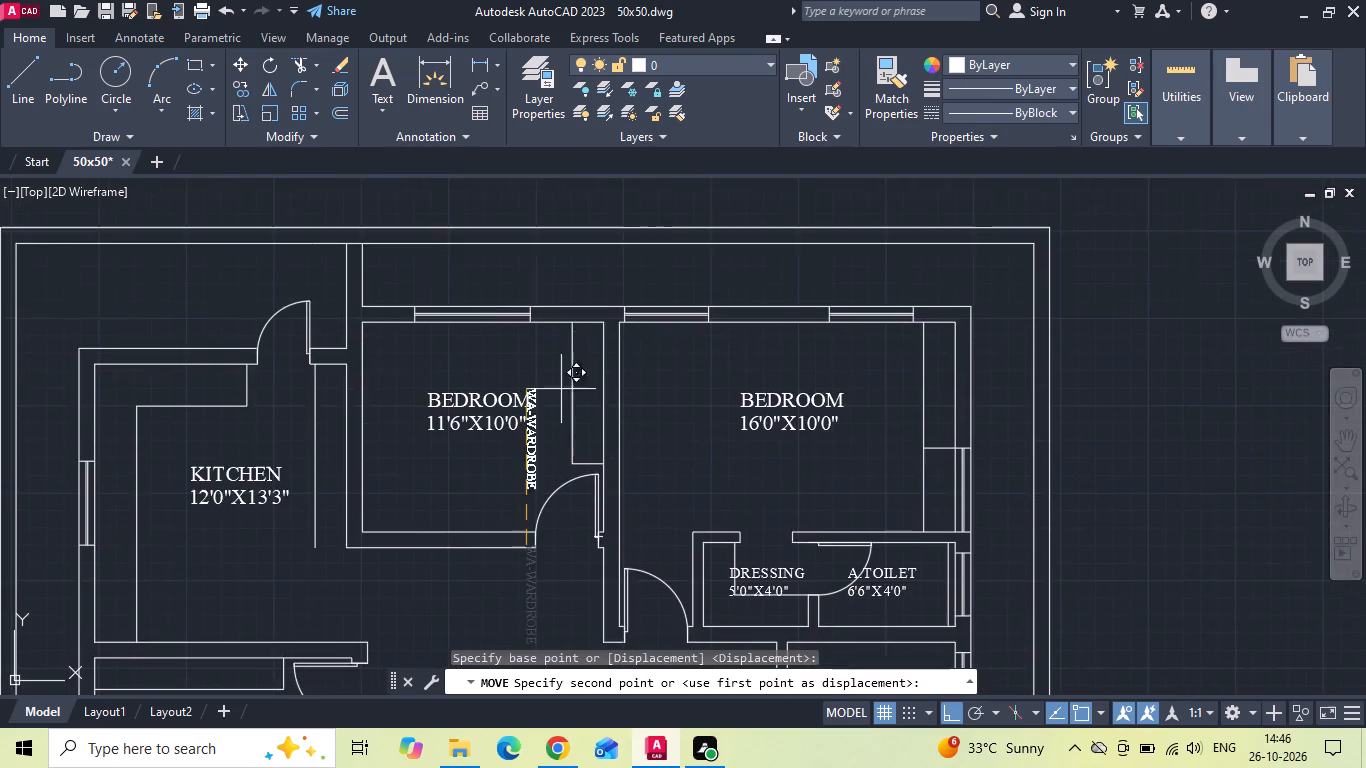
scroll(564, 328, up, 1)
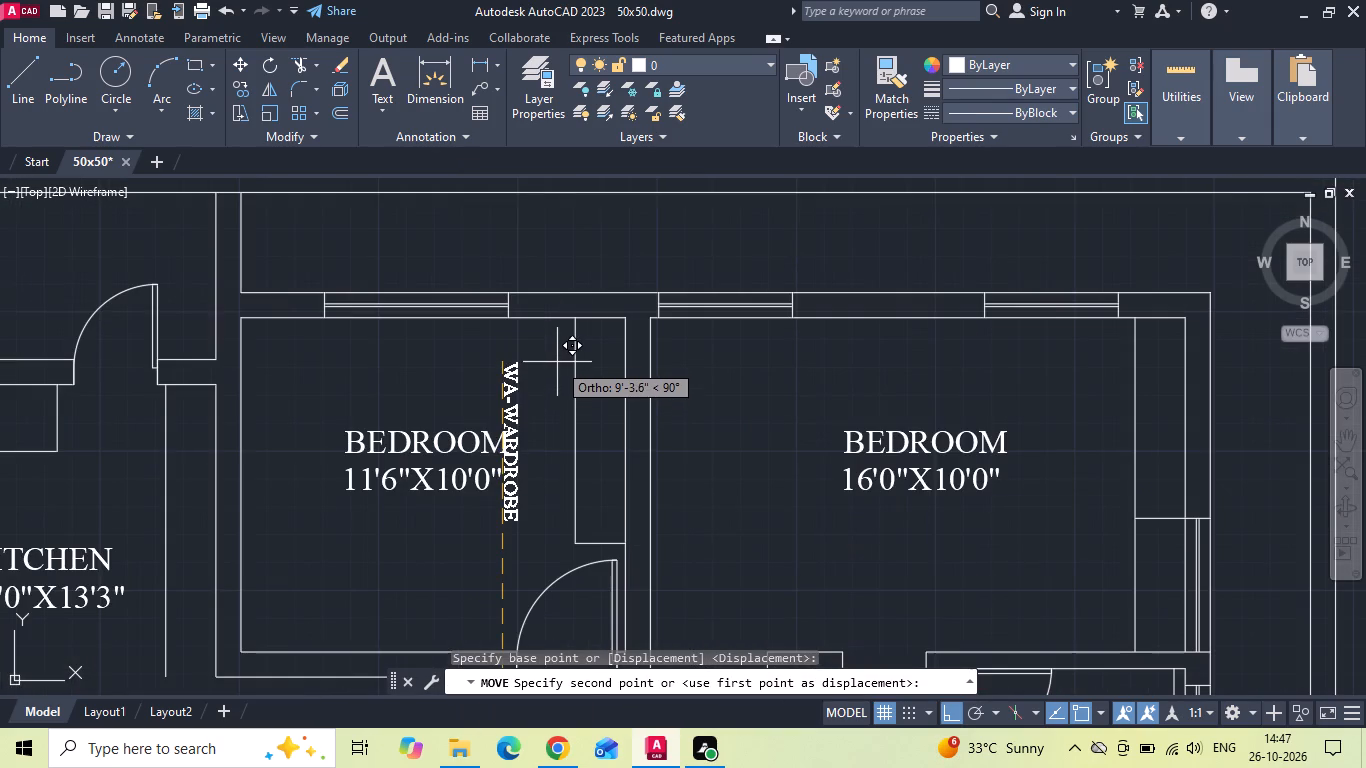
click(558, 353)
click(524, 370)
click(490, 377)
right_click(490, 377)
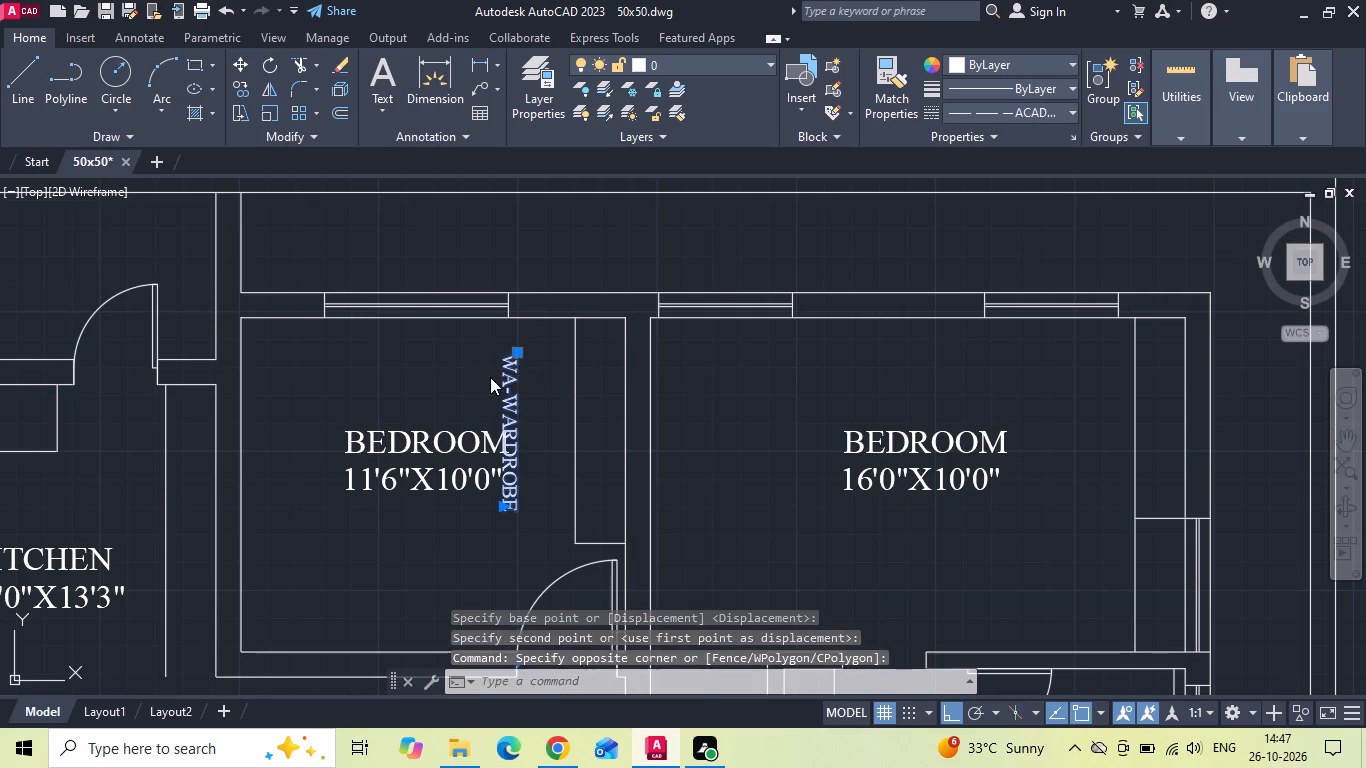
click(529, 372)
scroll(531, 373, up, 1)
click(530, 378)
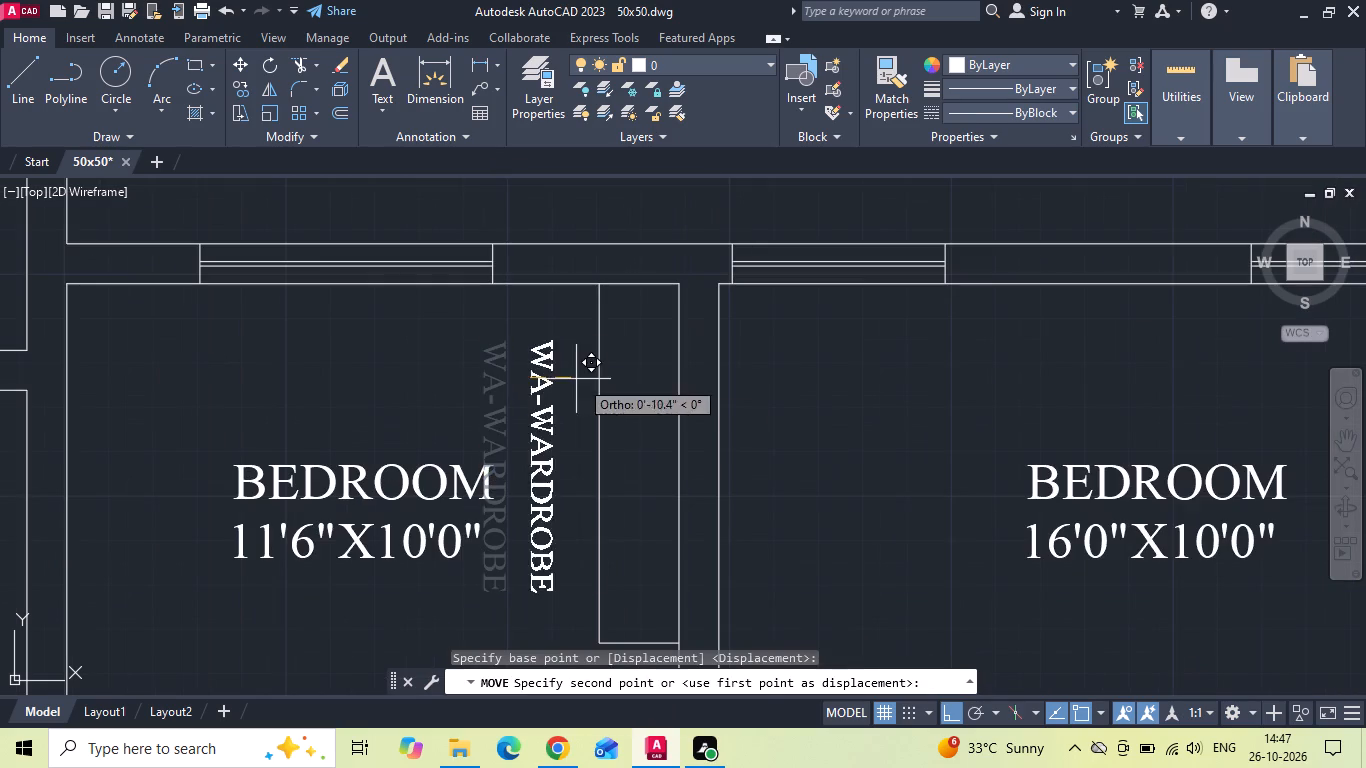
click(675, 387)
Copy the WA-WARDROBE label into the 16'0"X10'0" bedroom's wardrobe and the strip along the kitchen's east side.
click(663, 369)
click(647, 348)
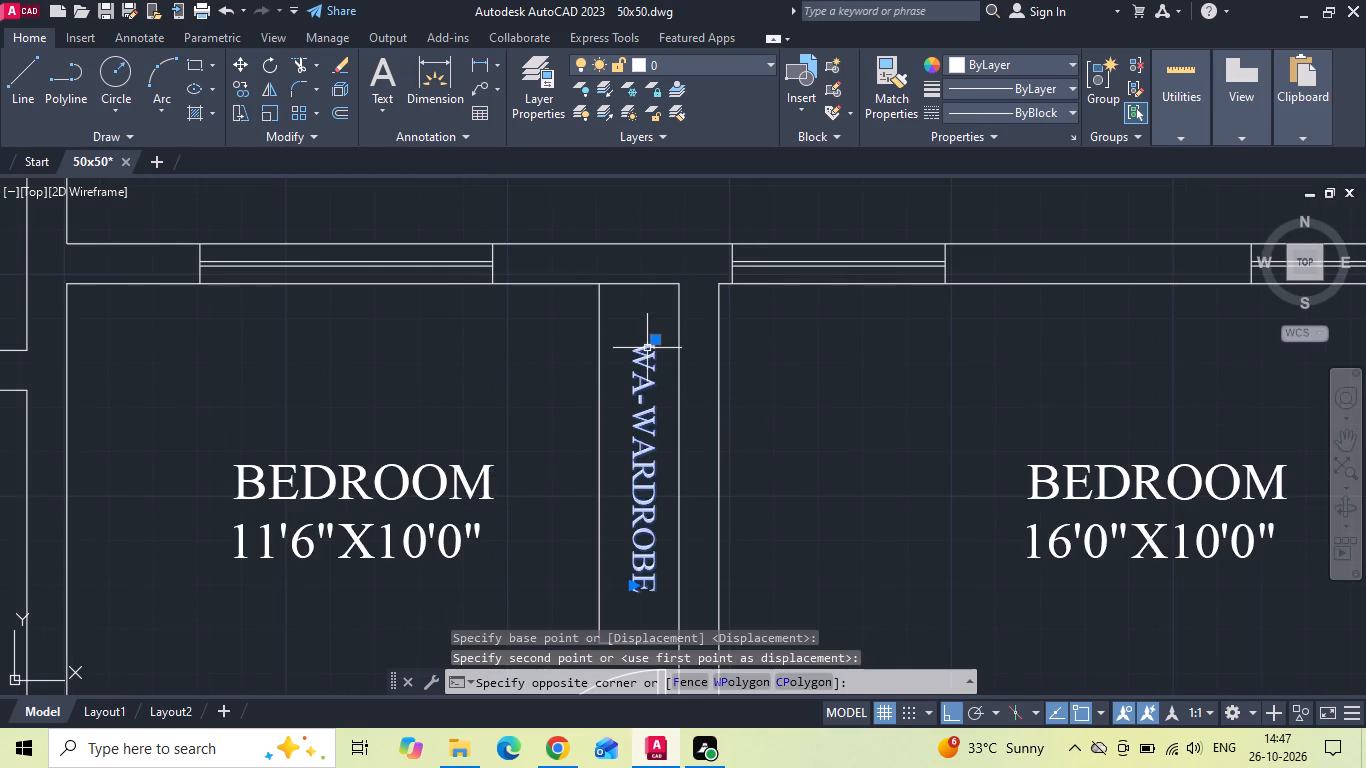
right_click(644, 344)
click(664, 387)
scroll(649, 406, down, 1)
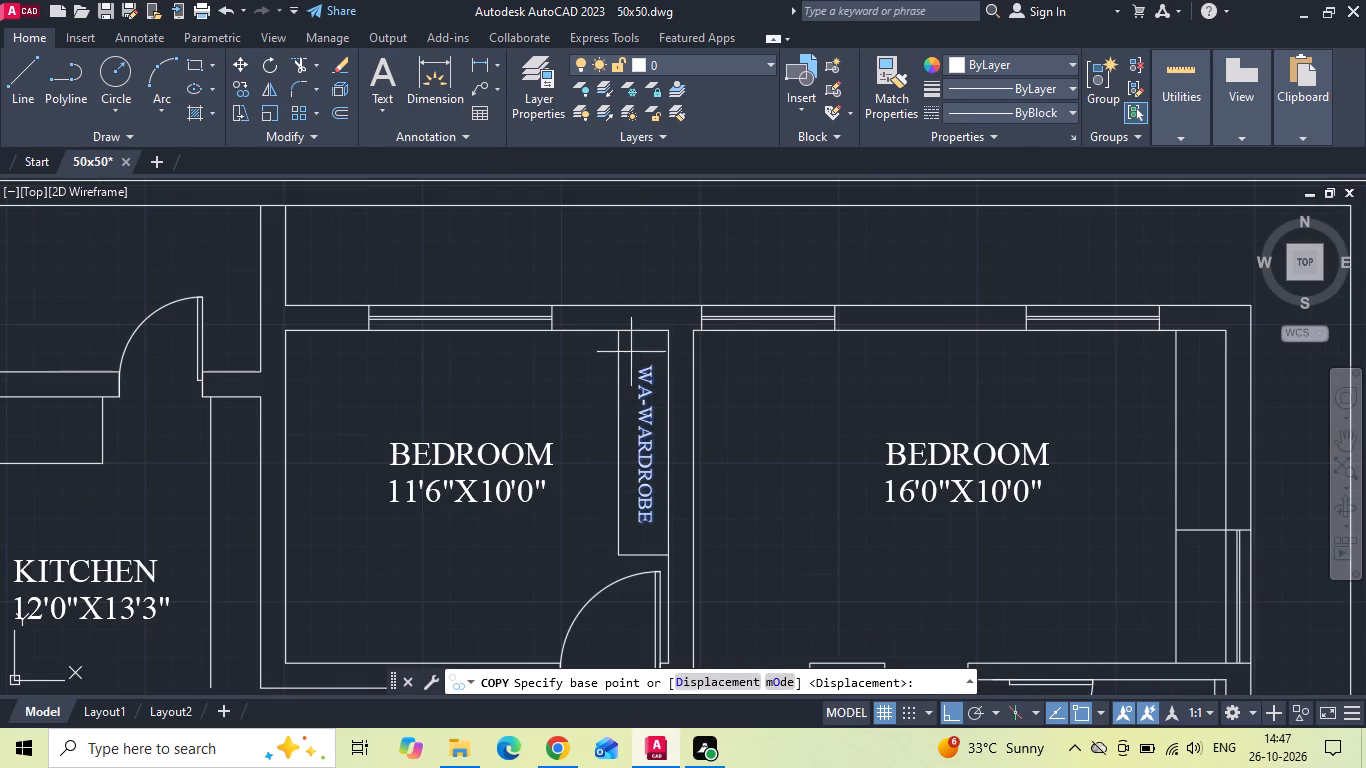
click(624, 327)
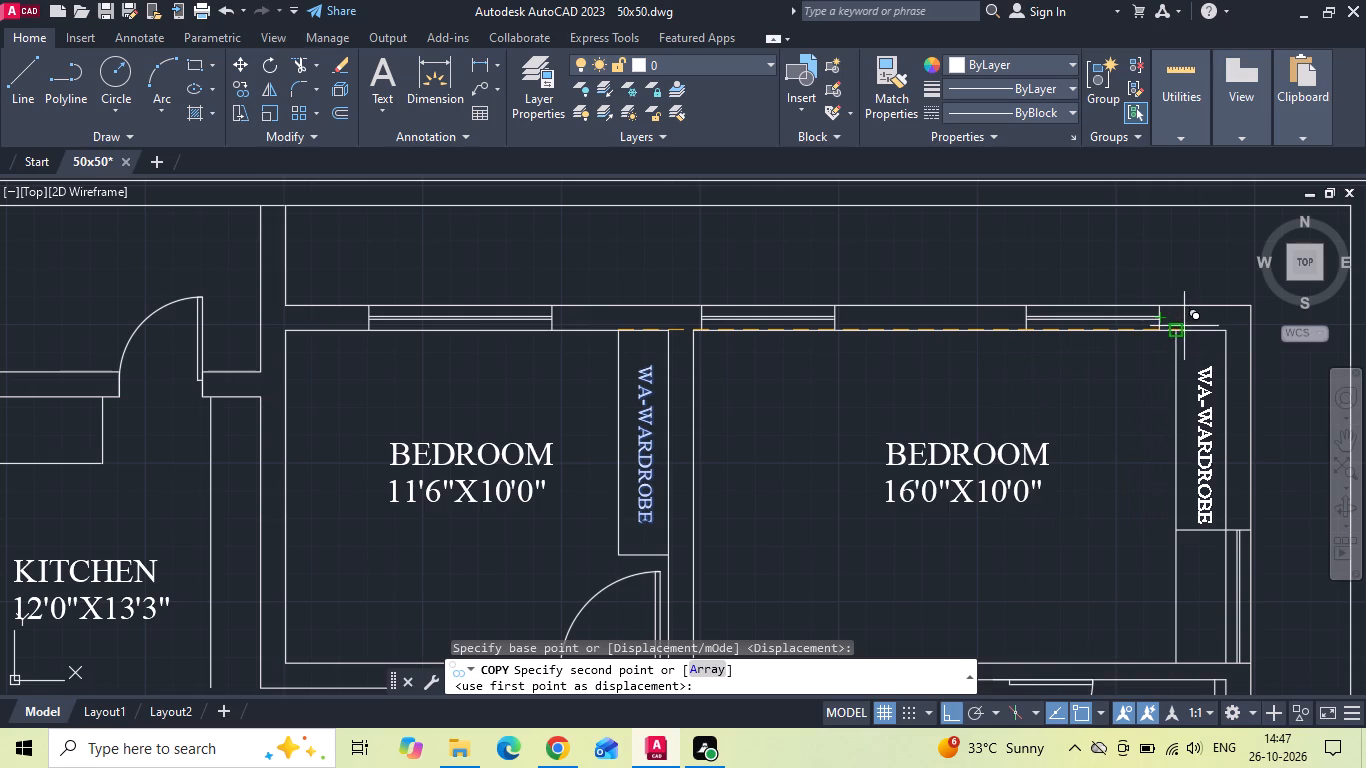
click(1177, 331)
scroll(1094, 350, down, 1)
scroll(537, 383, up, 2)
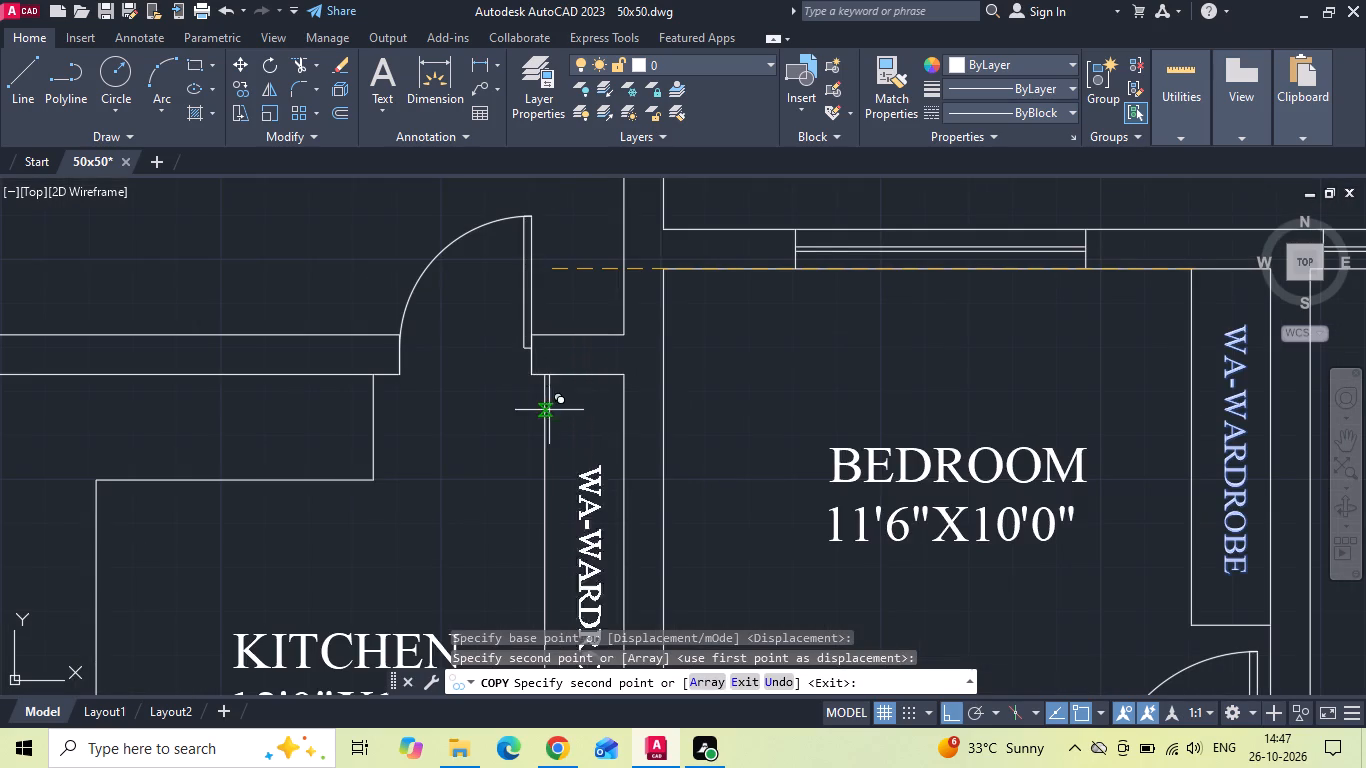
click(548, 372)
Place another WA-WARDROBE copy in the compartment south of the 16'0"X10'0" bedroom's wardrobe.
scroll(467, 369, down, 2)
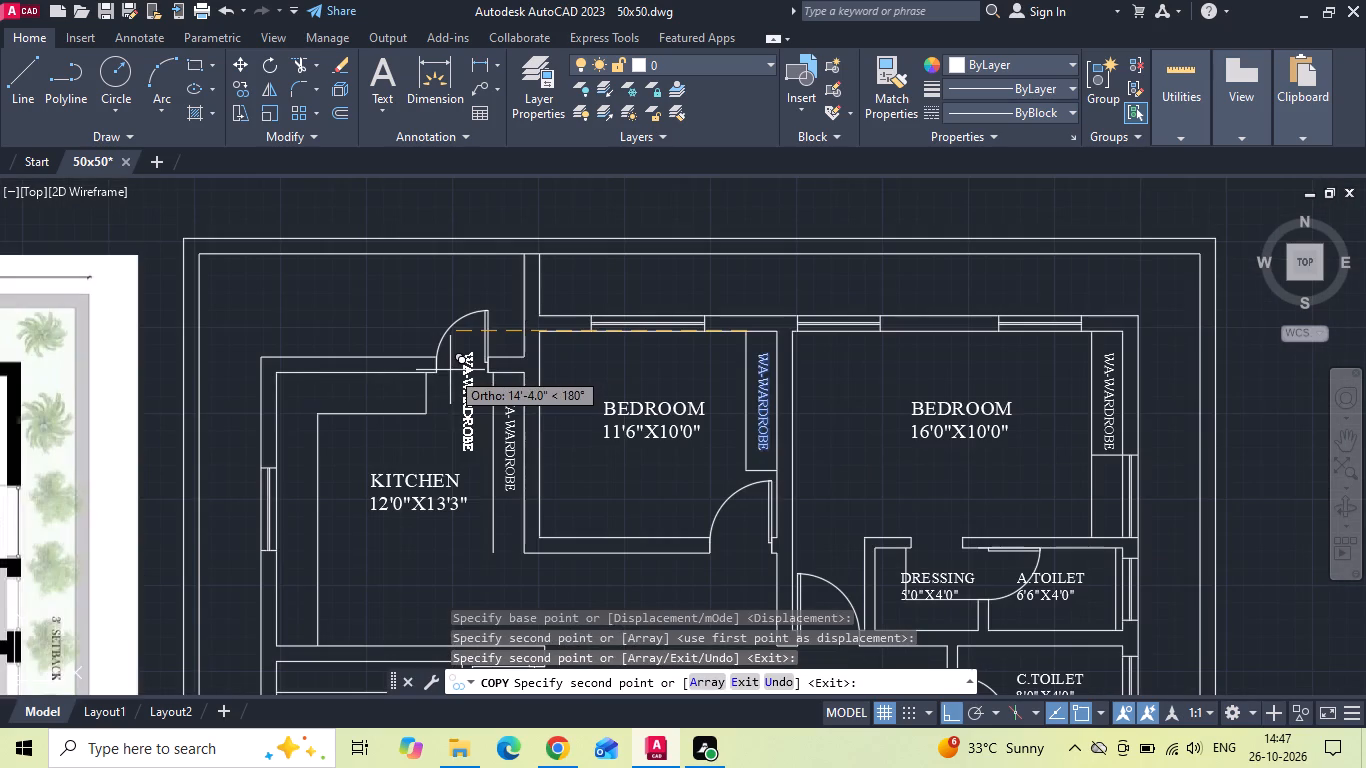
scroll(1110, 459, up, 1)
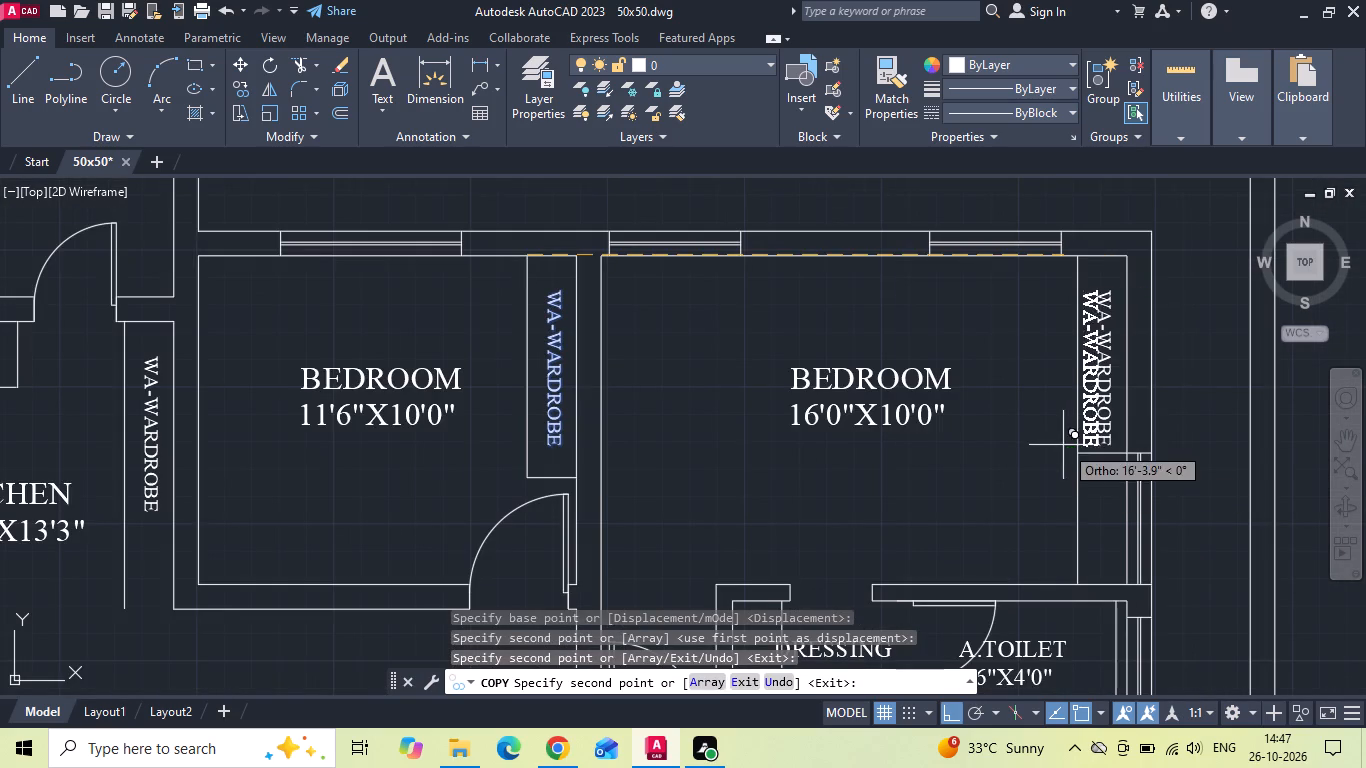
click(1074, 451)
middle_drag(1104, 485, 748, 418)
key(Escape)
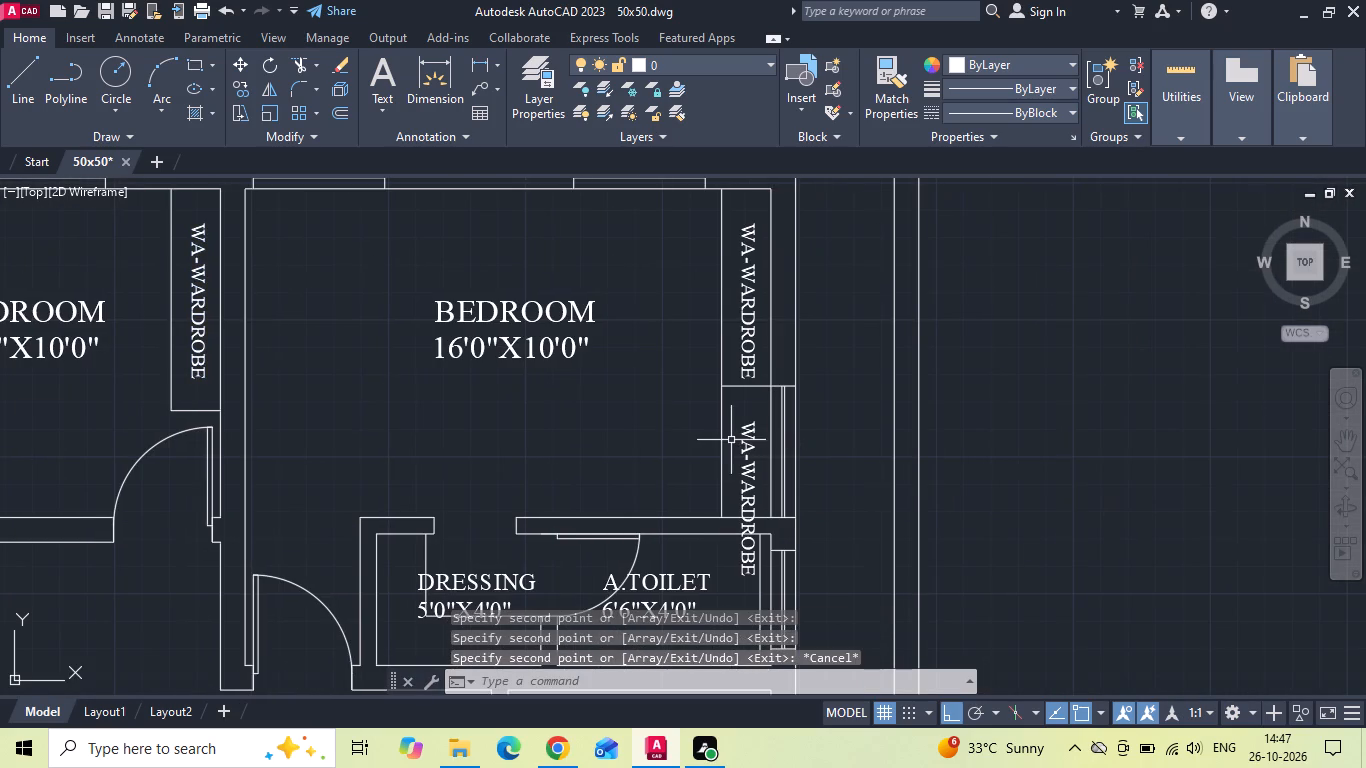
Change the label in the compartment south of the 16'0"X10'0" bedroom's wardrobe to STUDYTABLE.
double_click(749, 436)
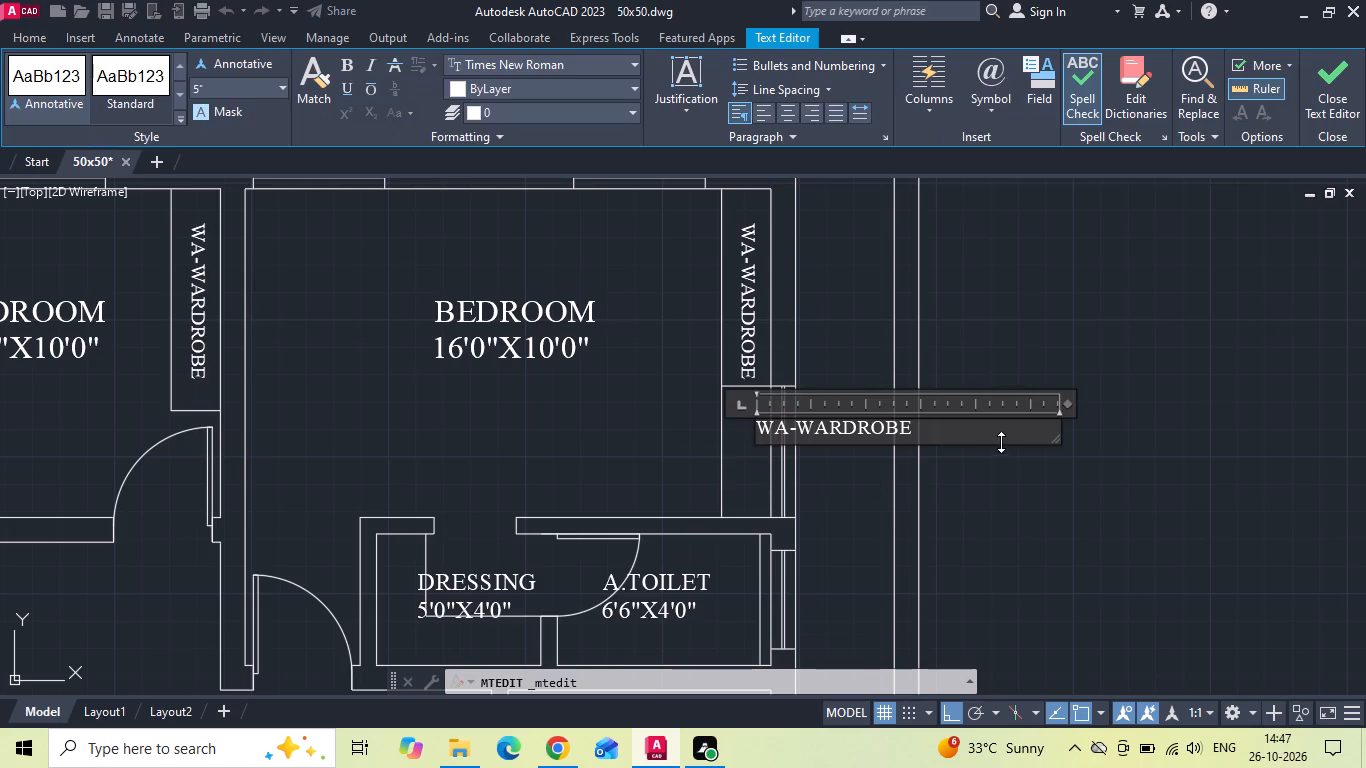
drag(982, 444, 677, 445)
drag(920, 430, 485, 439)
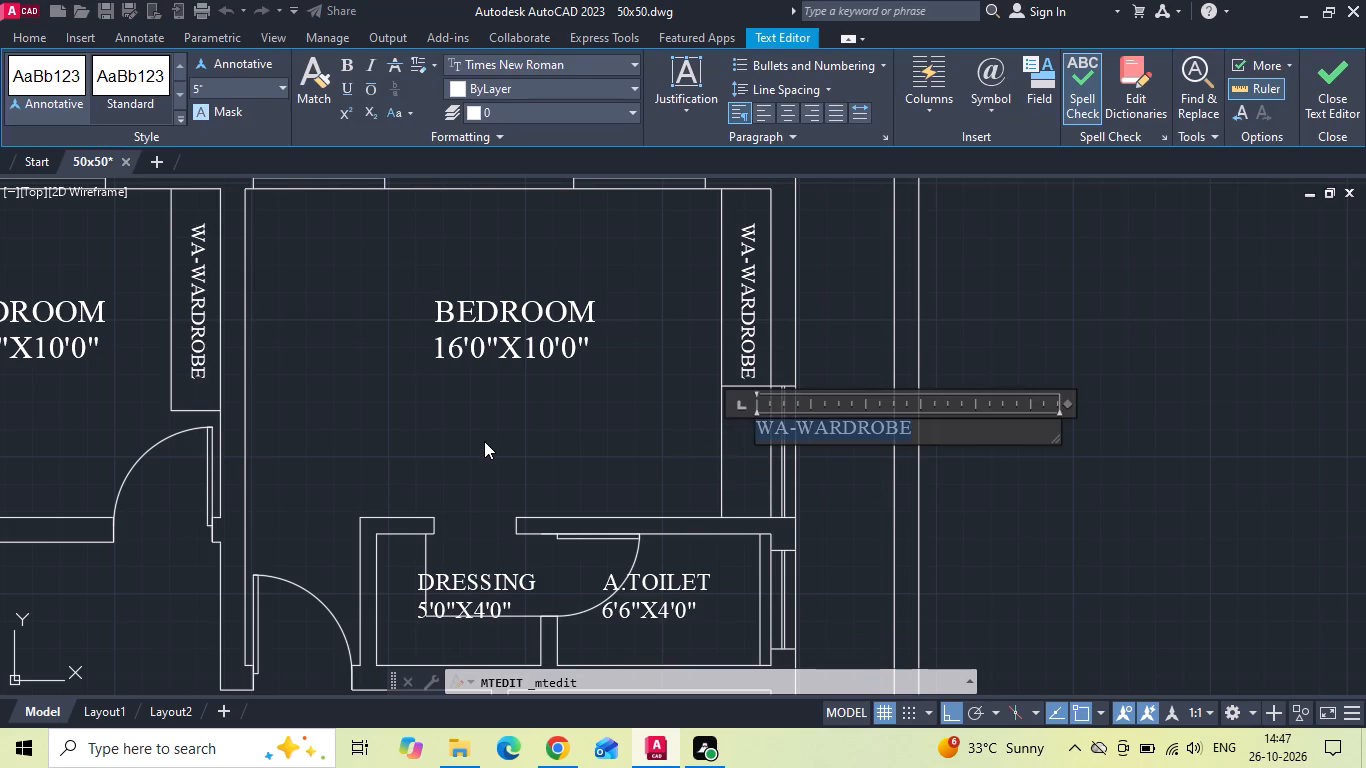
key(BackSpace)
text(STIDY)
key(space)
key(BackSpace)
key(BackSpace)
key(BackSpace)
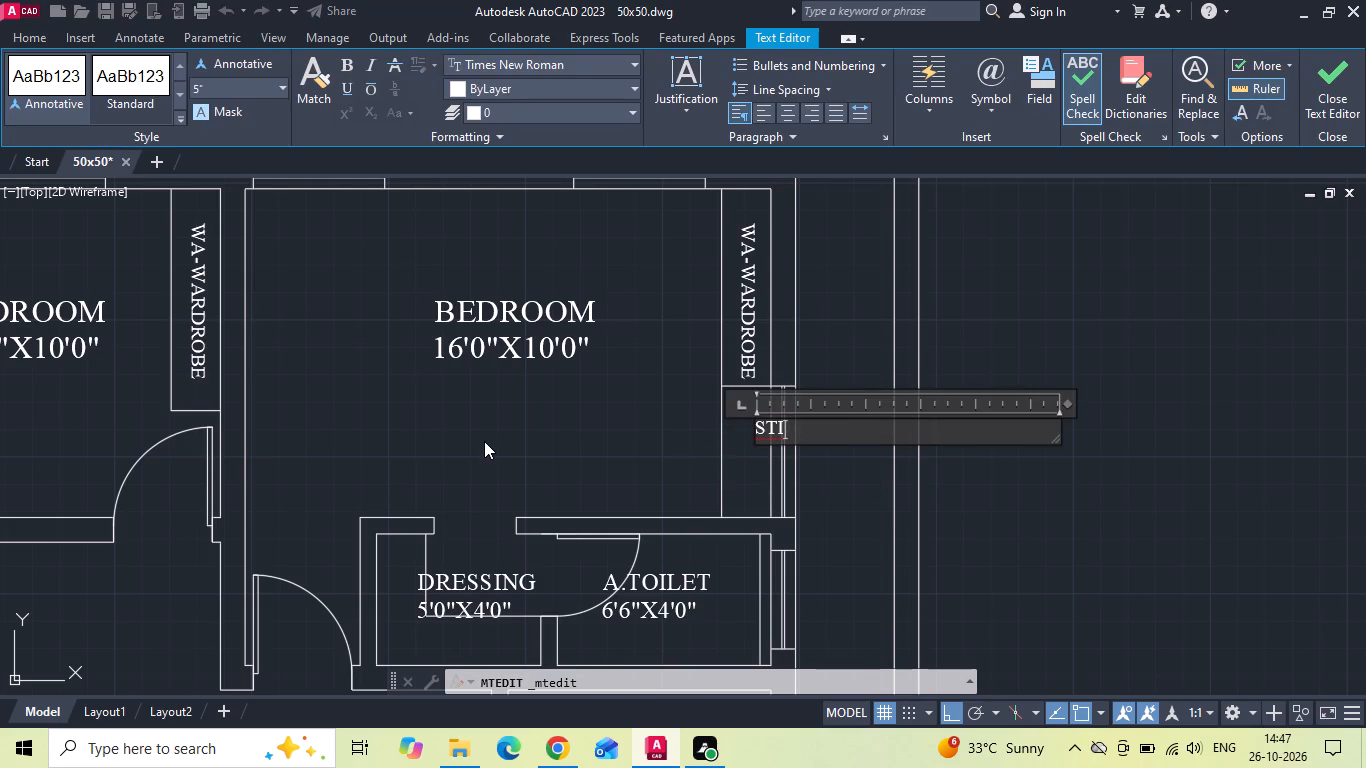
key(BackSpace)
text(UDY)
text(TABLE)
Set the STUDYTABLE label's text height to 4".
key(ctrl+a)
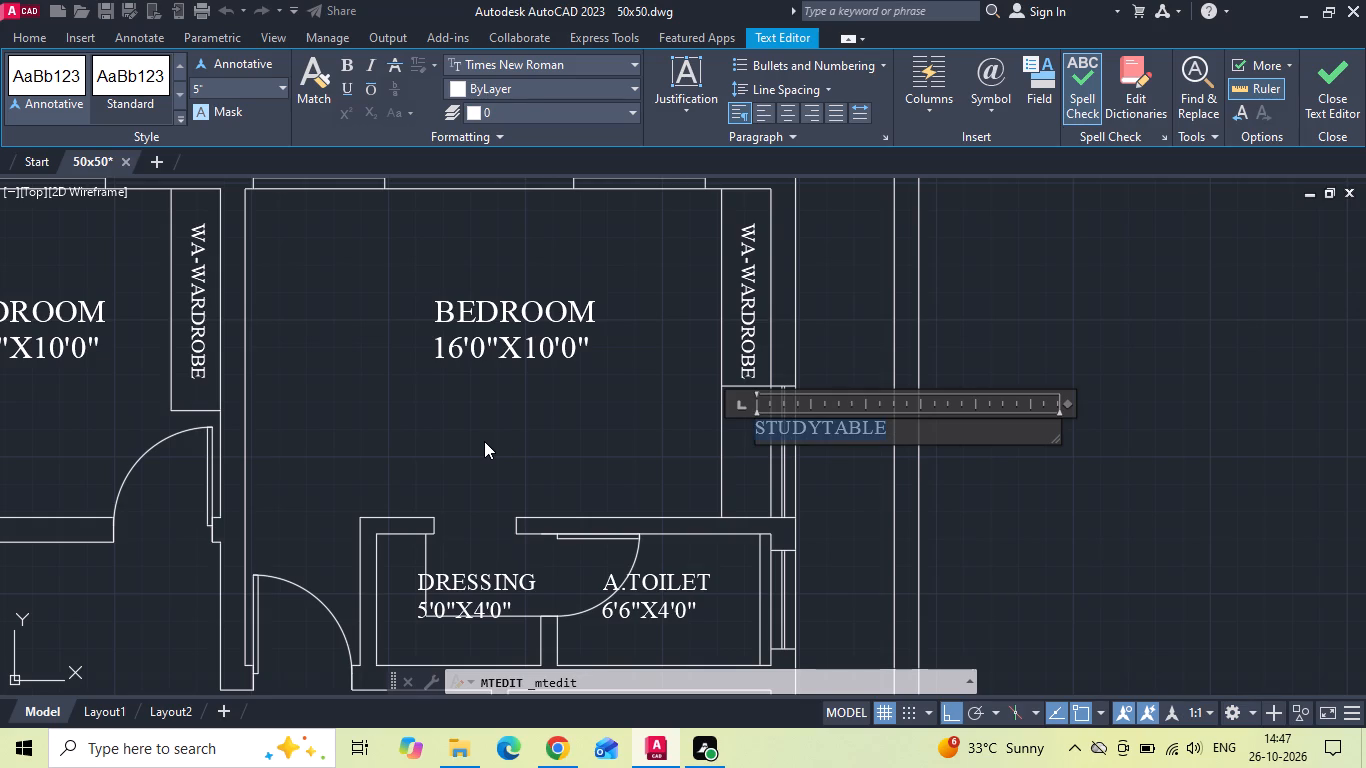
click(230, 86)
key(BackSpace)
text(4')
key(Return)
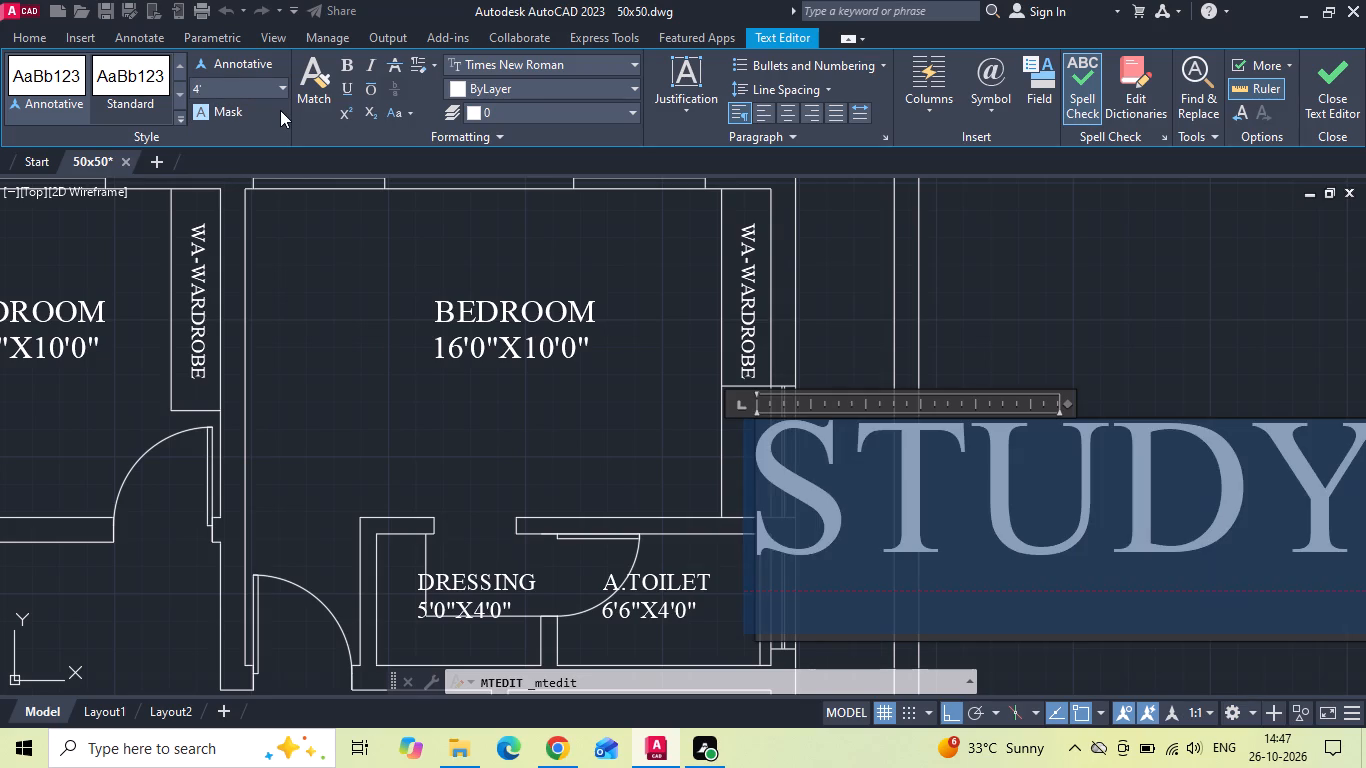
click(238, 94)
text(4")
key(Return)
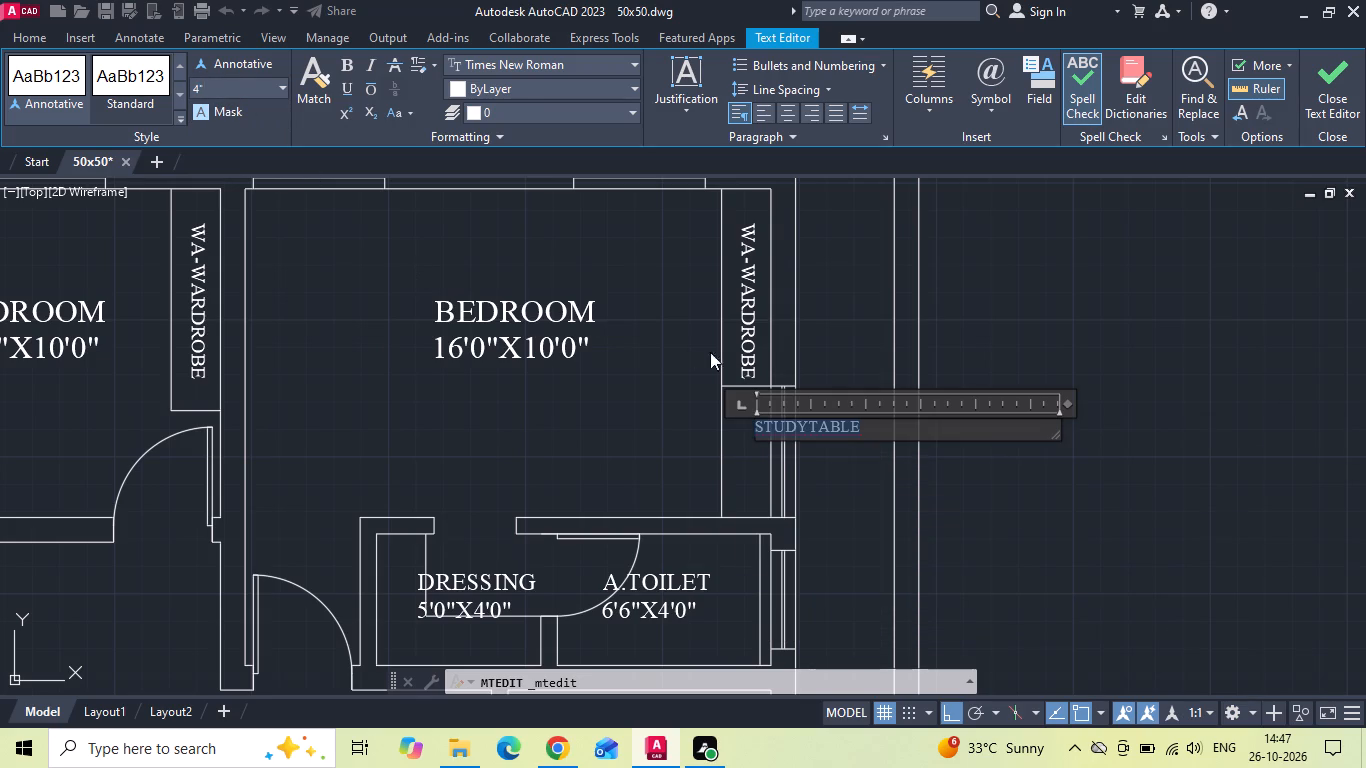
click(854, 341)
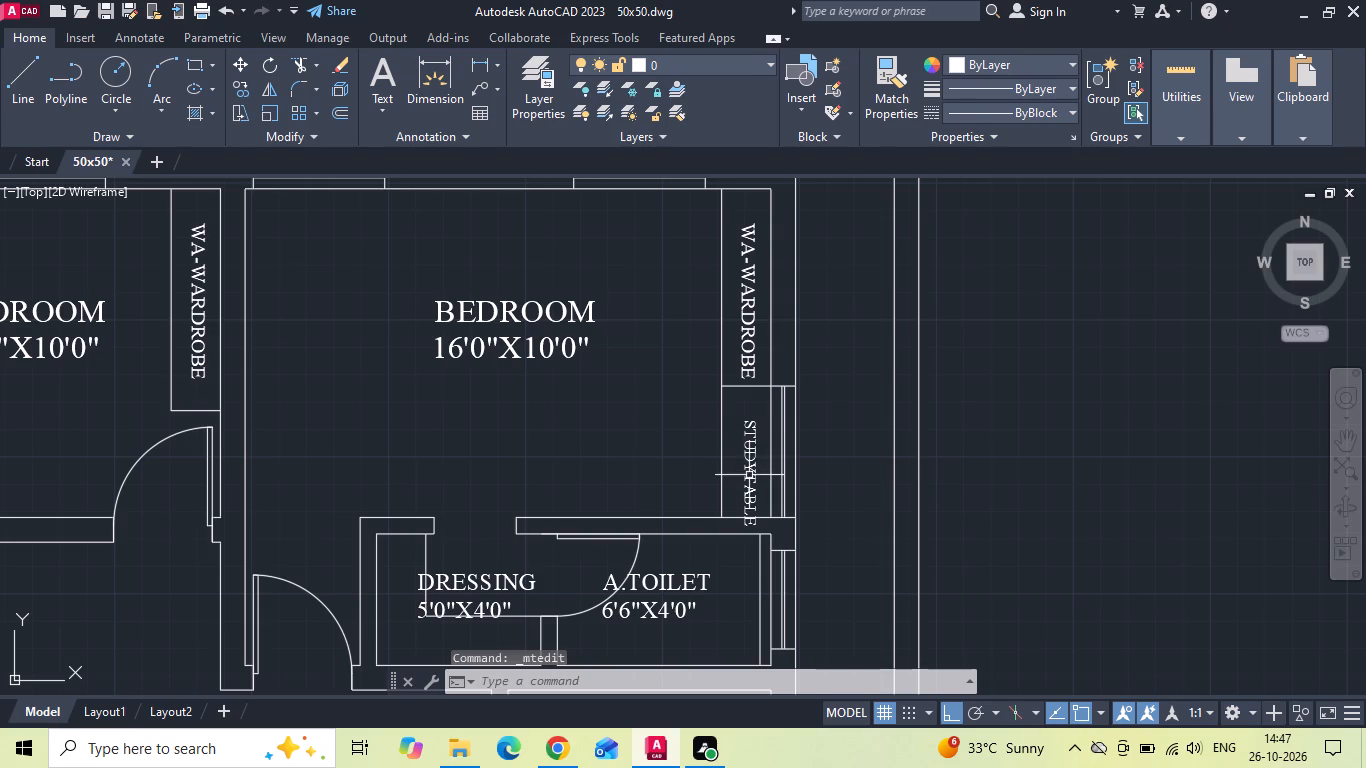
Move the STUDYTABLE label slightly north so it fits centrally within its compartment.
click(749, 475)
right_click(749, 475)
click(820, 364)
click(845, 440)
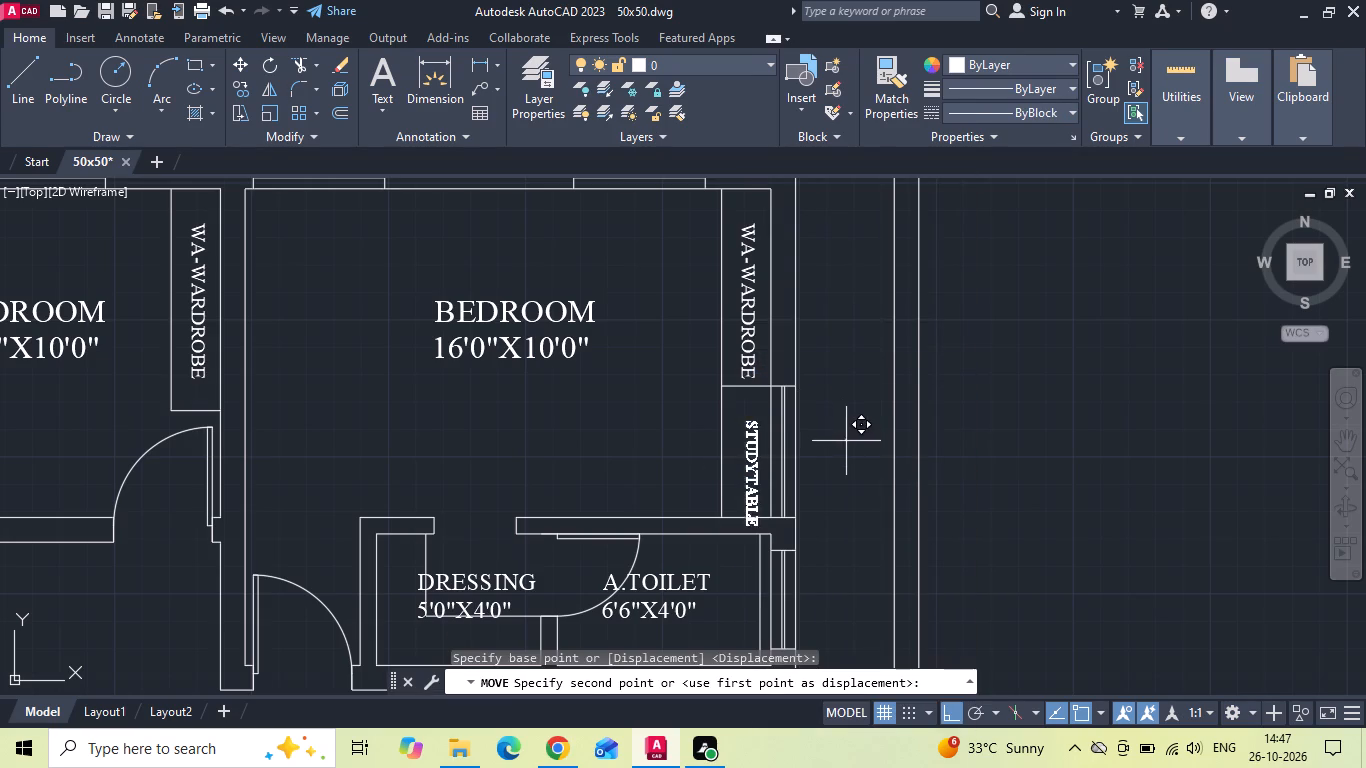
click(843, 423)
Move the WA-WARDROBE label slightly north within the 16'0"X10'0" bedroom's wardrobe.
click(753, 311)
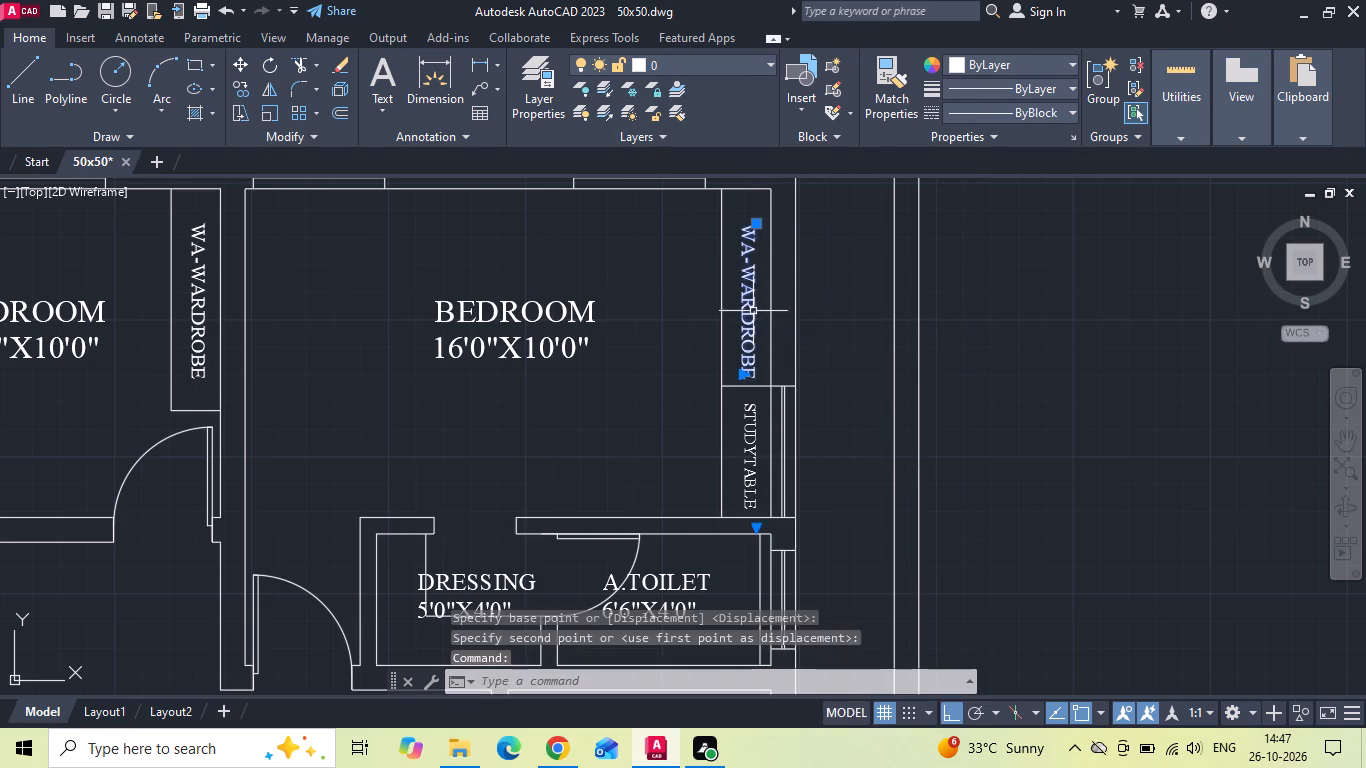
right_click(753, 311)
click(785, 360)
click(826, 347)
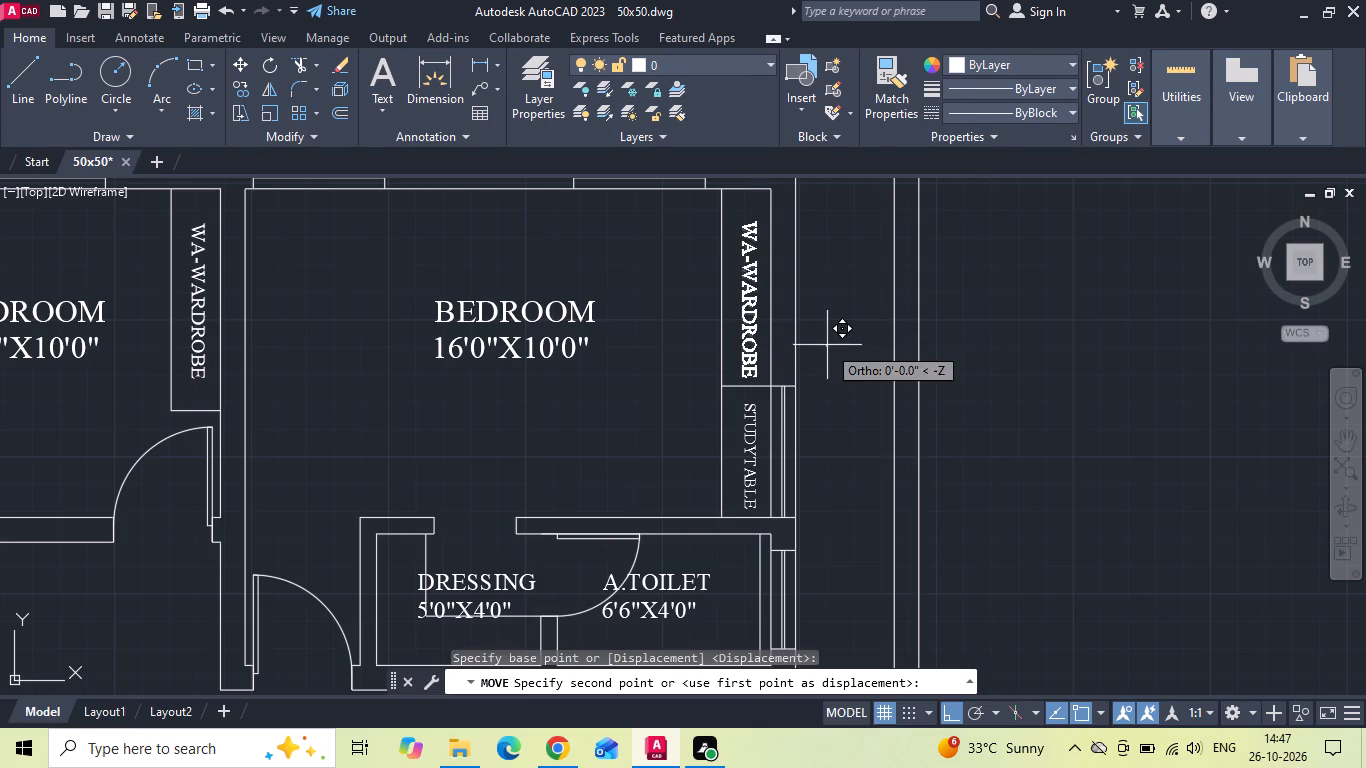
click(824, 336)
scroll(812, 348, down, 2)
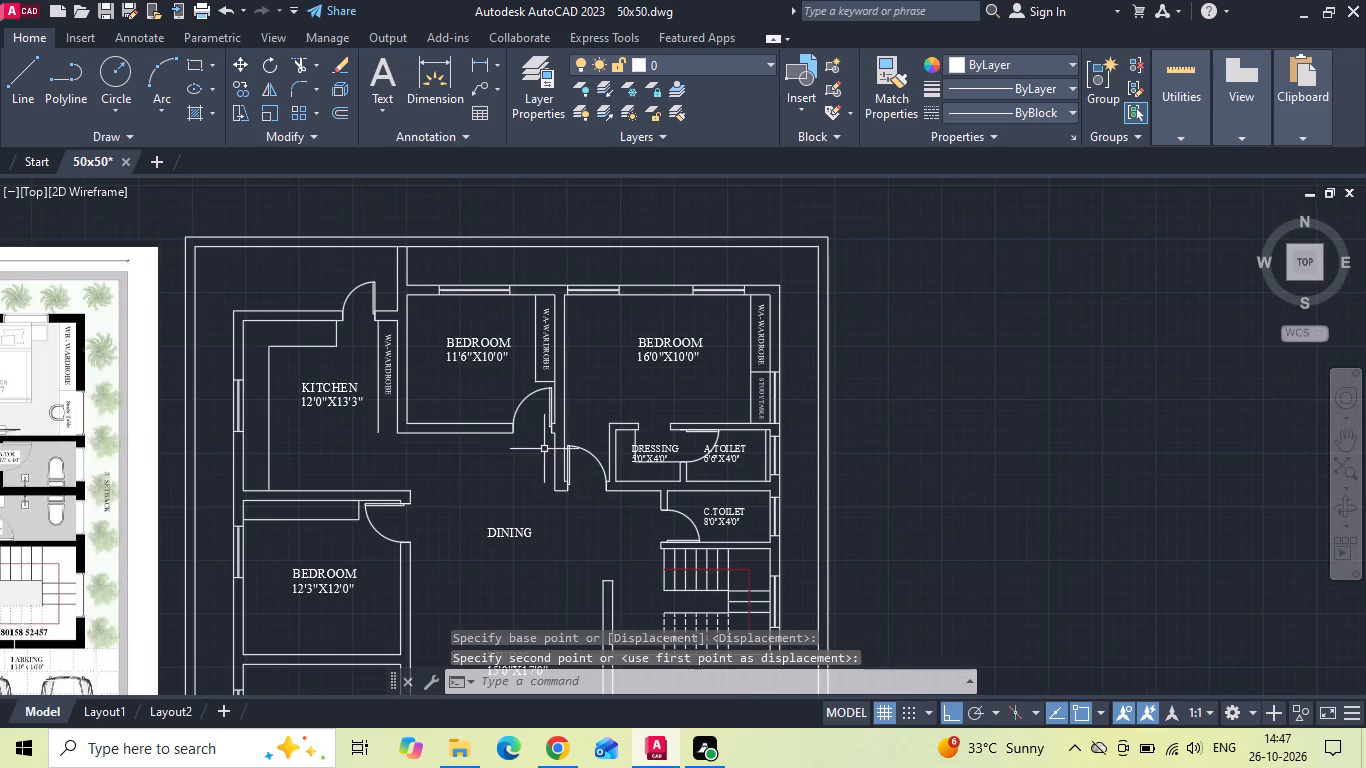
Copy the WA-WARDROBE label from the 11'6"X10'0" bedroom's wardrobe about 16' south, beside the DINING label.
middle_drag(543, 450, 568, 406)
click(571, 303)
right_click(571, 303)
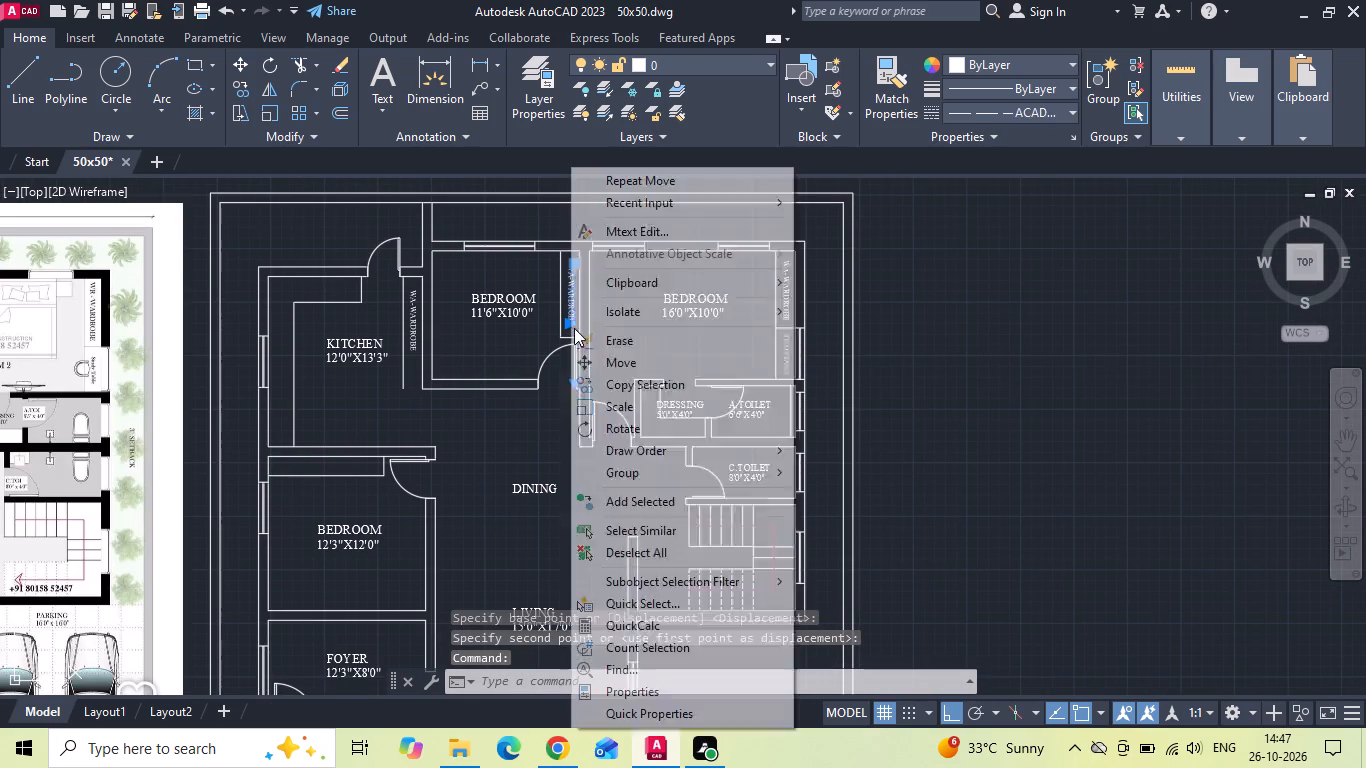
click(592, 383)
drag(584, 368, 559, 430)
scroll(525, 584, up, 2)
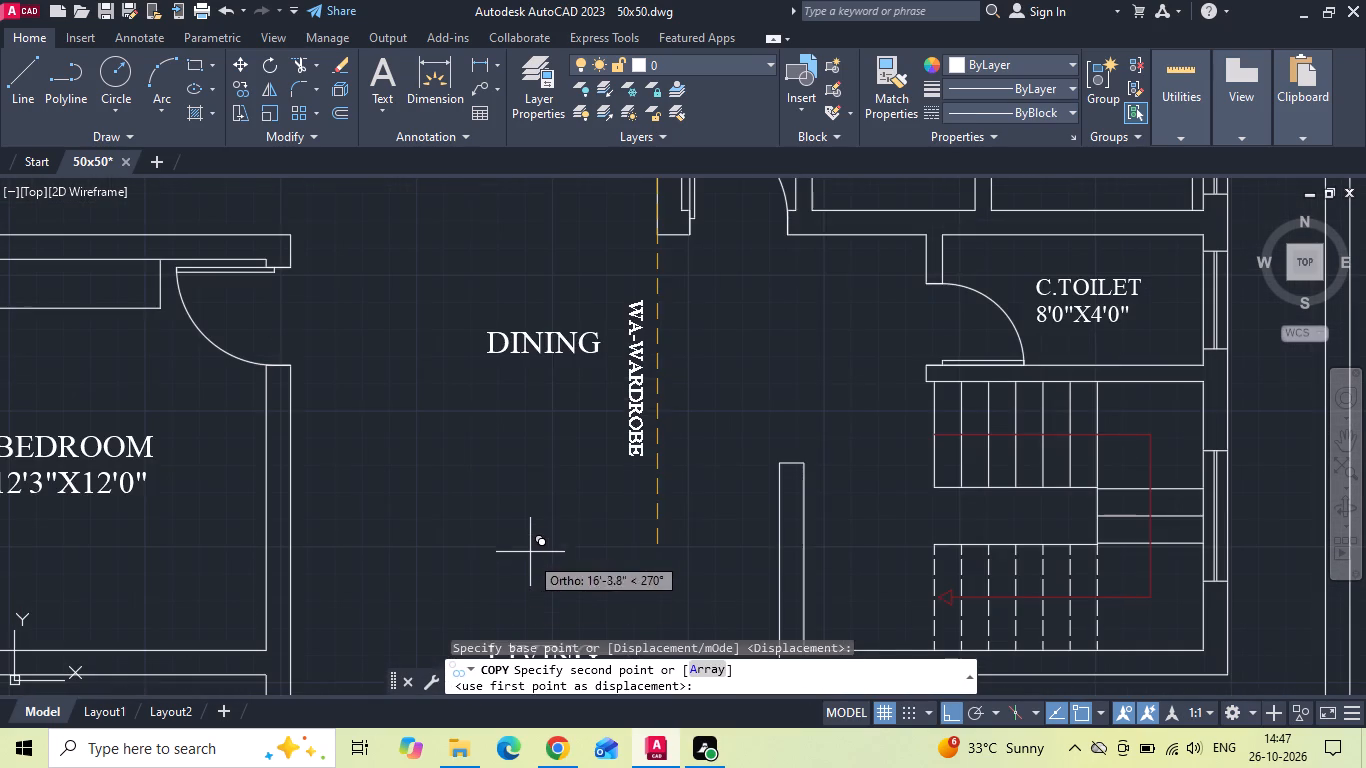
click(533, 547)
key(Escape)
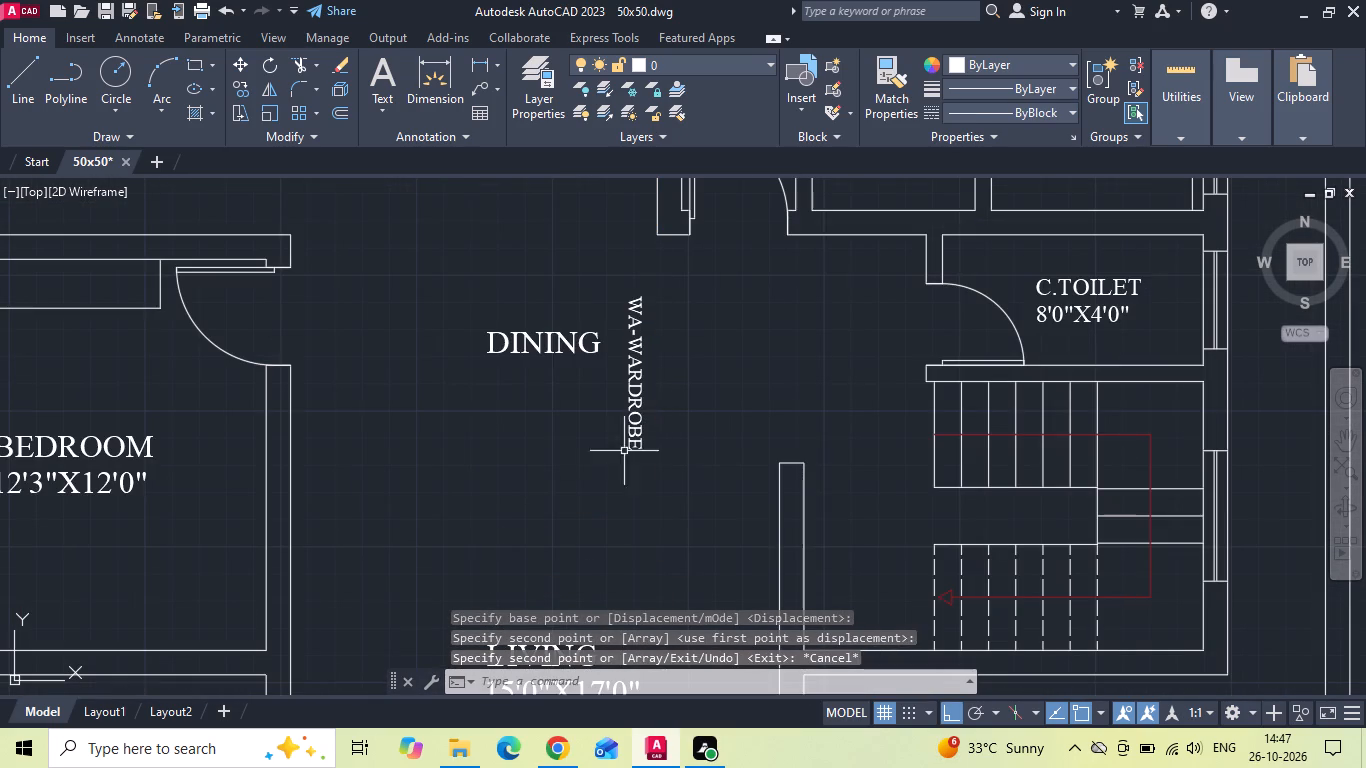
Rotate the copied WA-WARDROBE label in the dining area so that it reads horizontally.
click(641, 417)
right_click(595, 459)
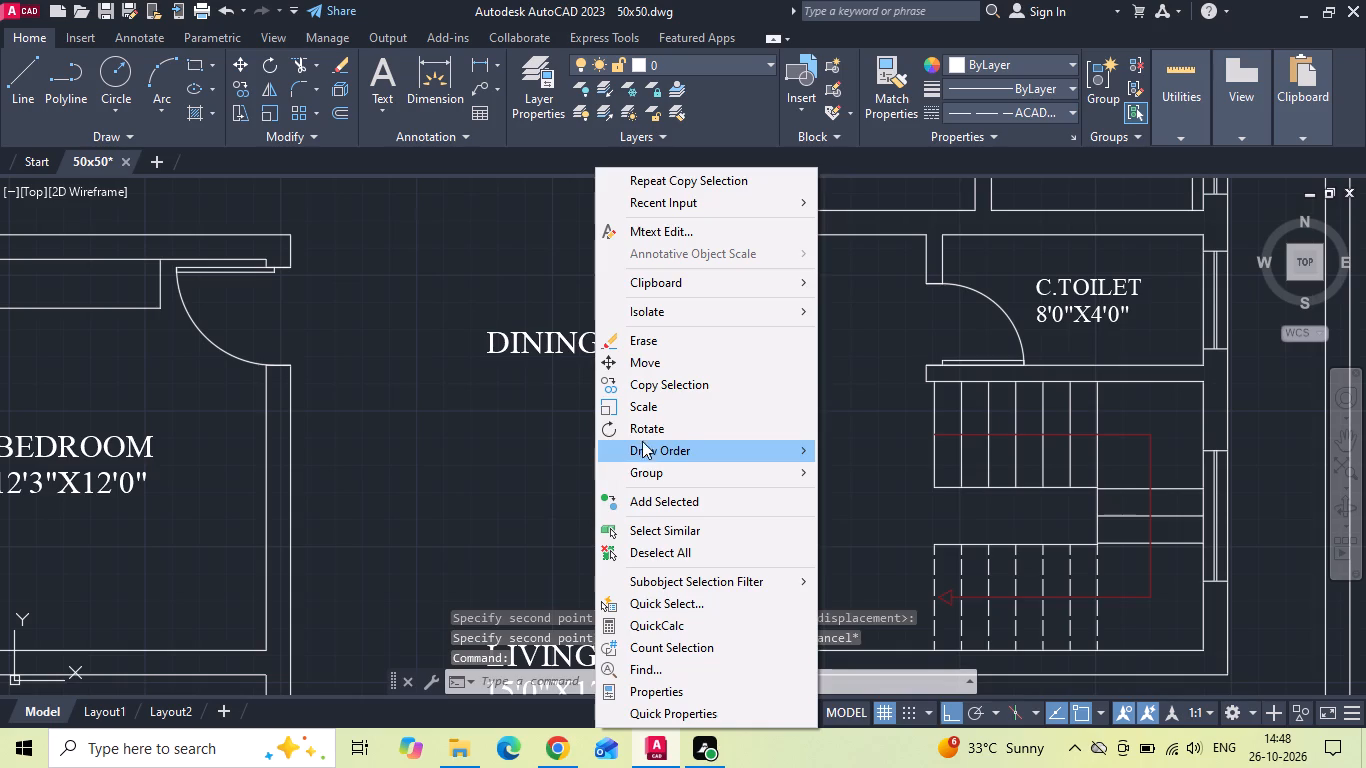
click(647, 436)
drag(581, 411, 580, 421)
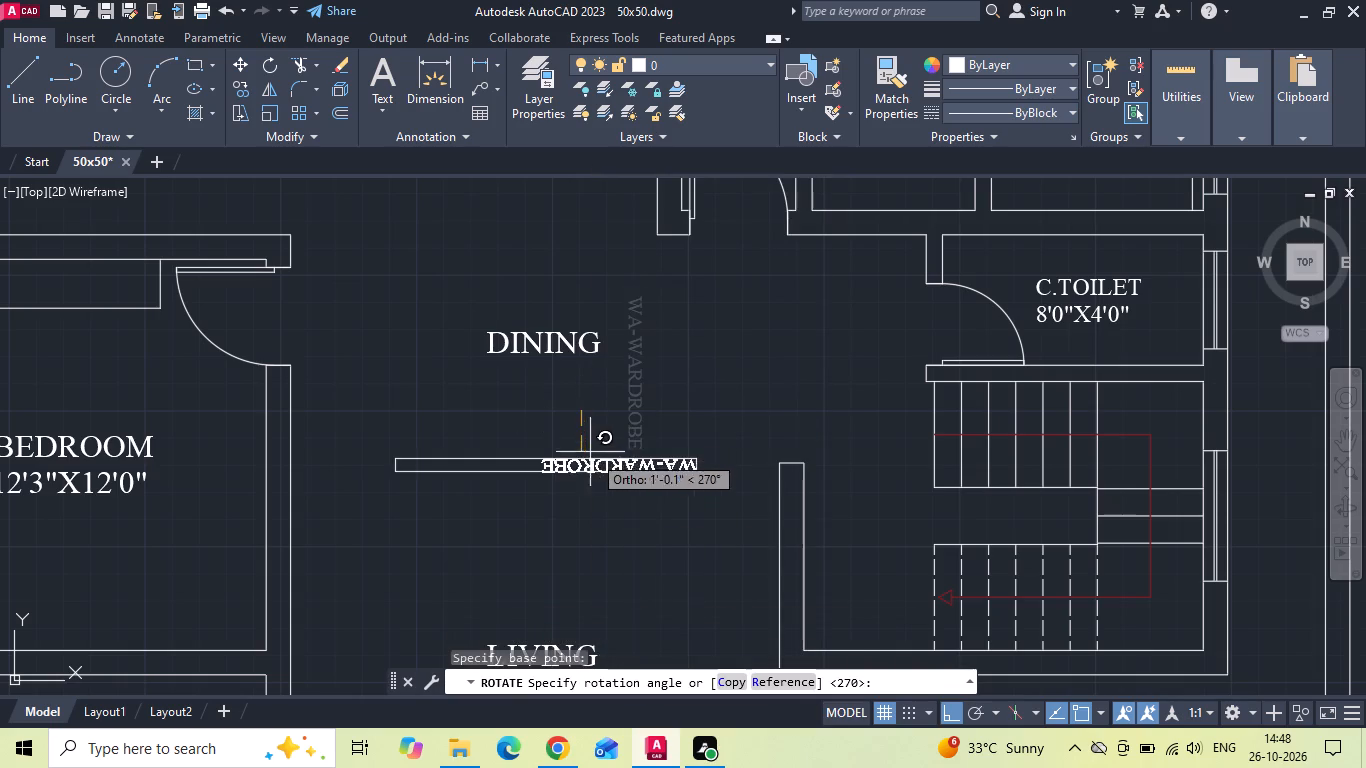
click(670, 286)
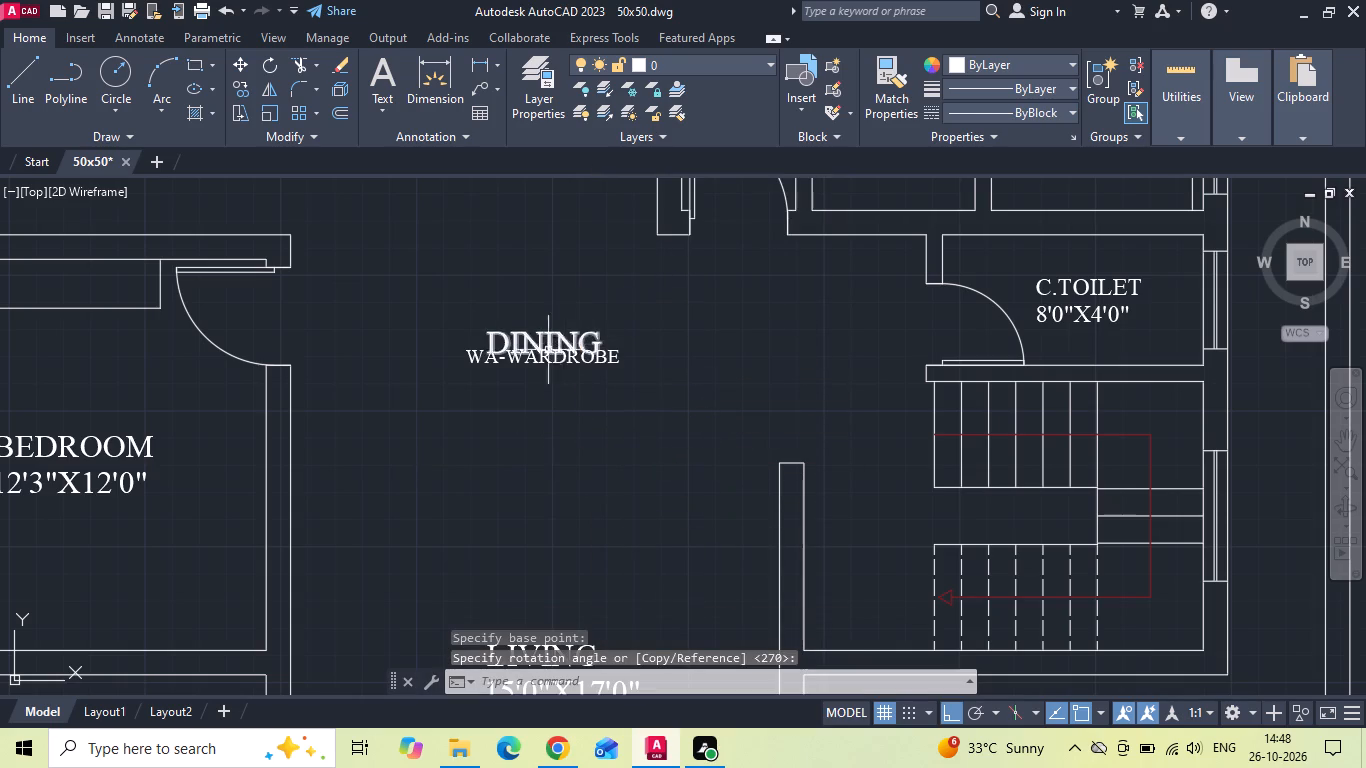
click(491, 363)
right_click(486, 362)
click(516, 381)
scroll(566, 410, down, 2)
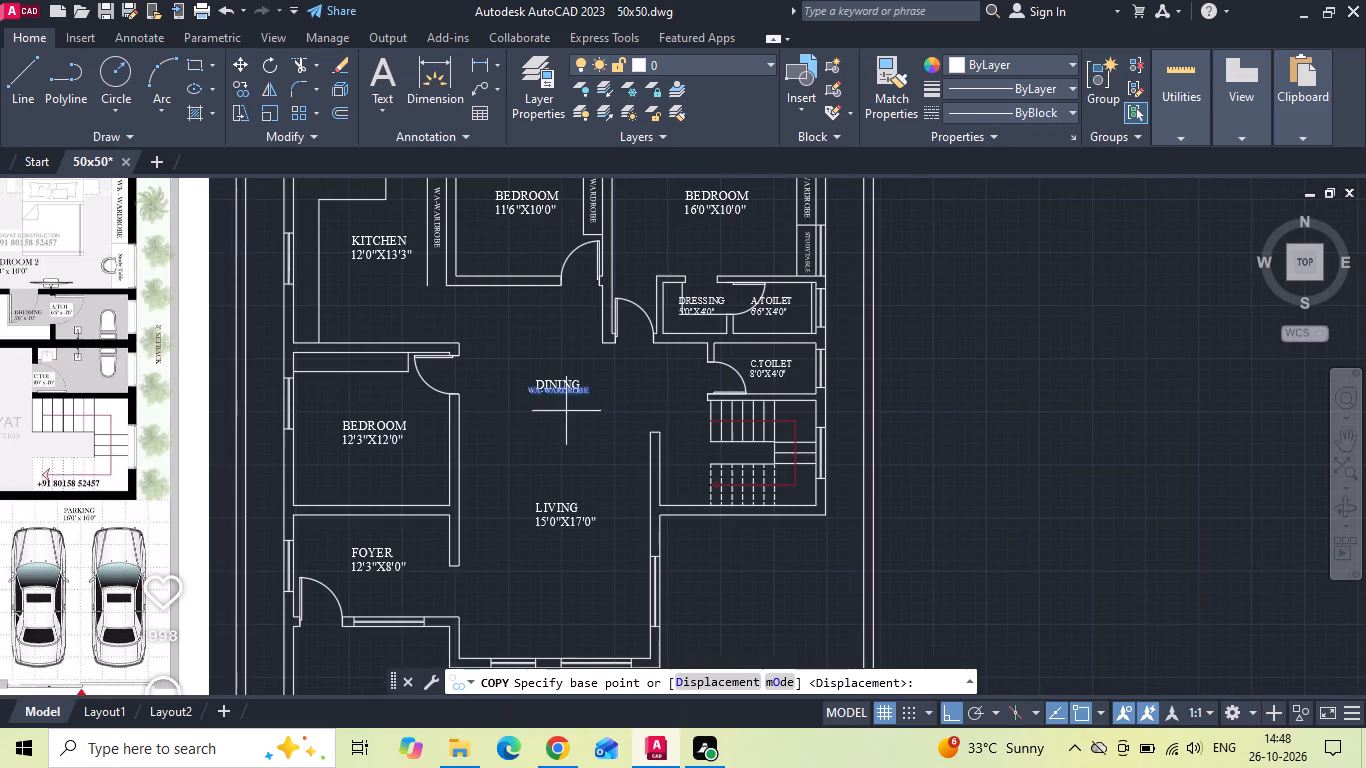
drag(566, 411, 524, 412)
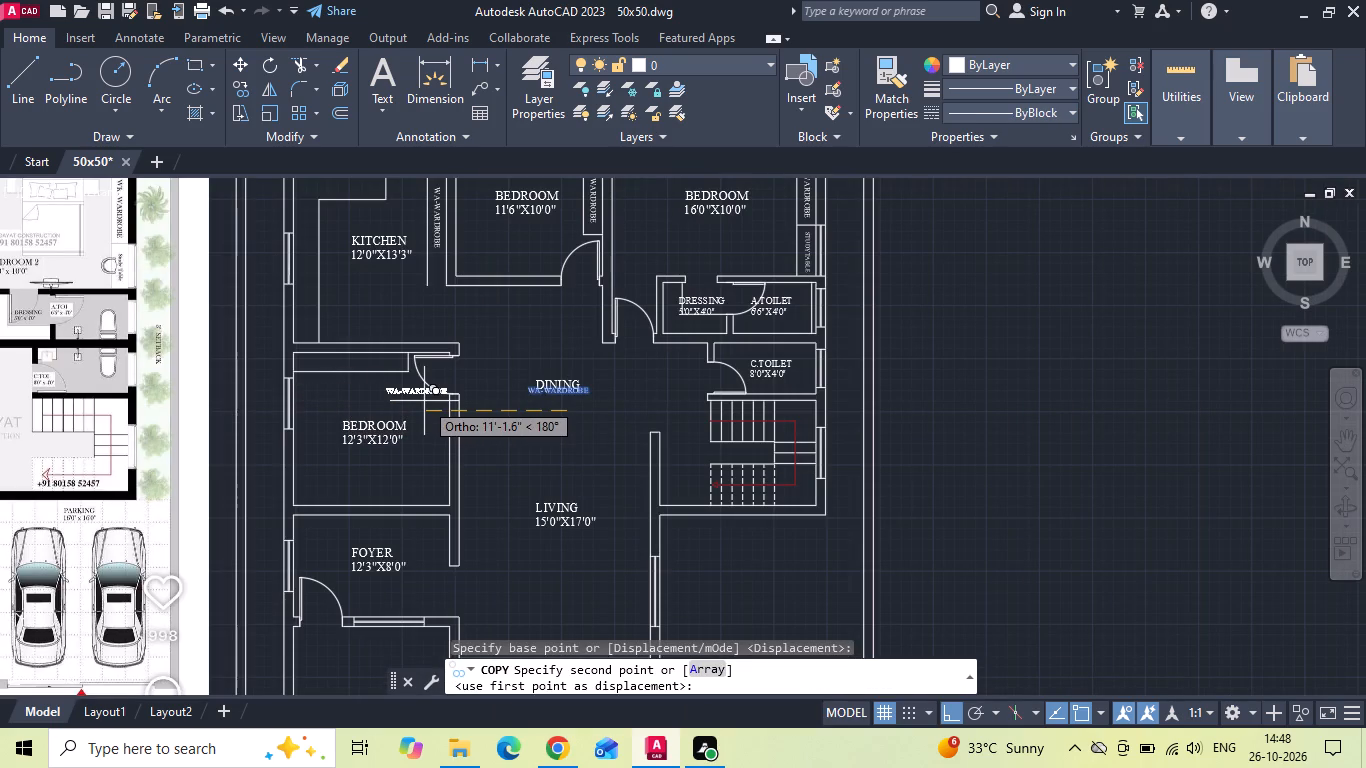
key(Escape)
Move the horizontal WA-WARDROBE label about 16' west from the dining area into the 12'3"X12'0" bedroom.
scroll(529, 396, up, 1)
click(534, 393)
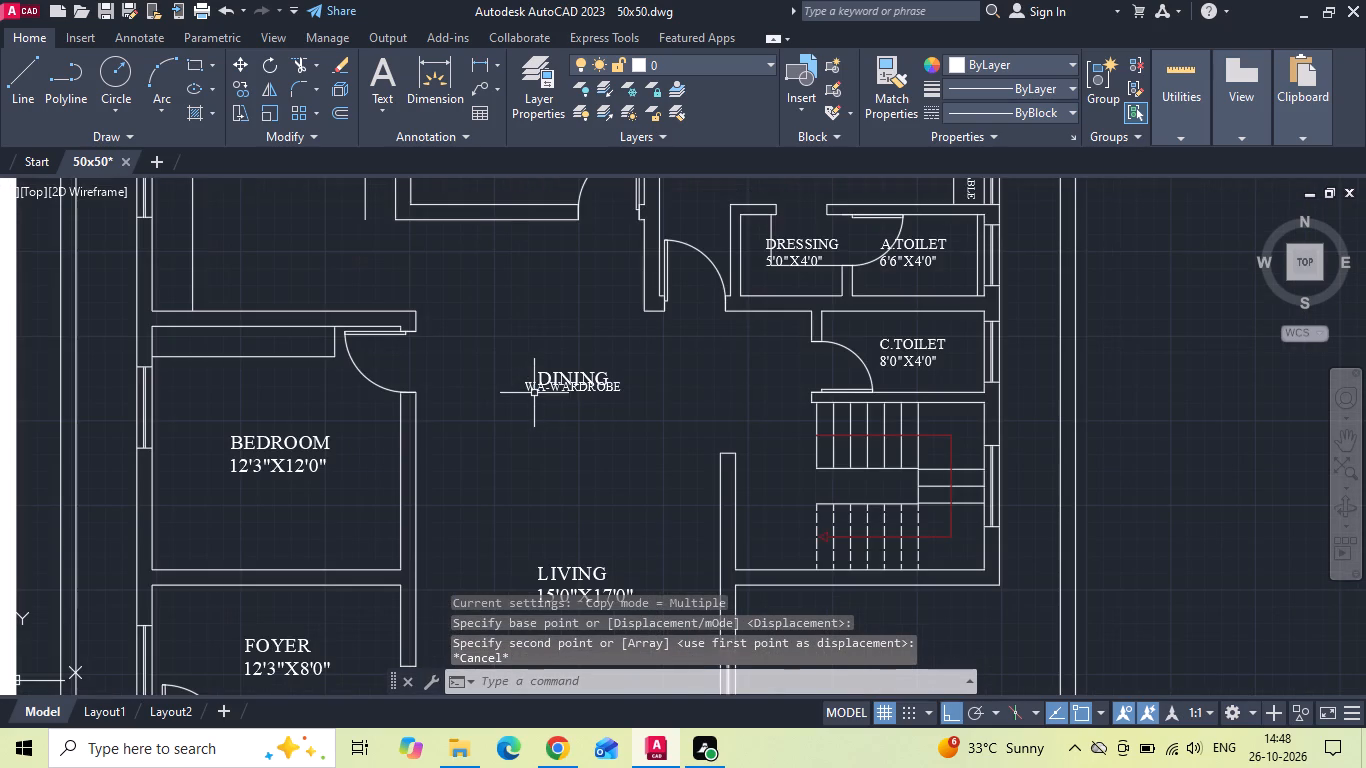
right_click(534, 392)
click(583, 366)
drag(599, 408, 599, 410)
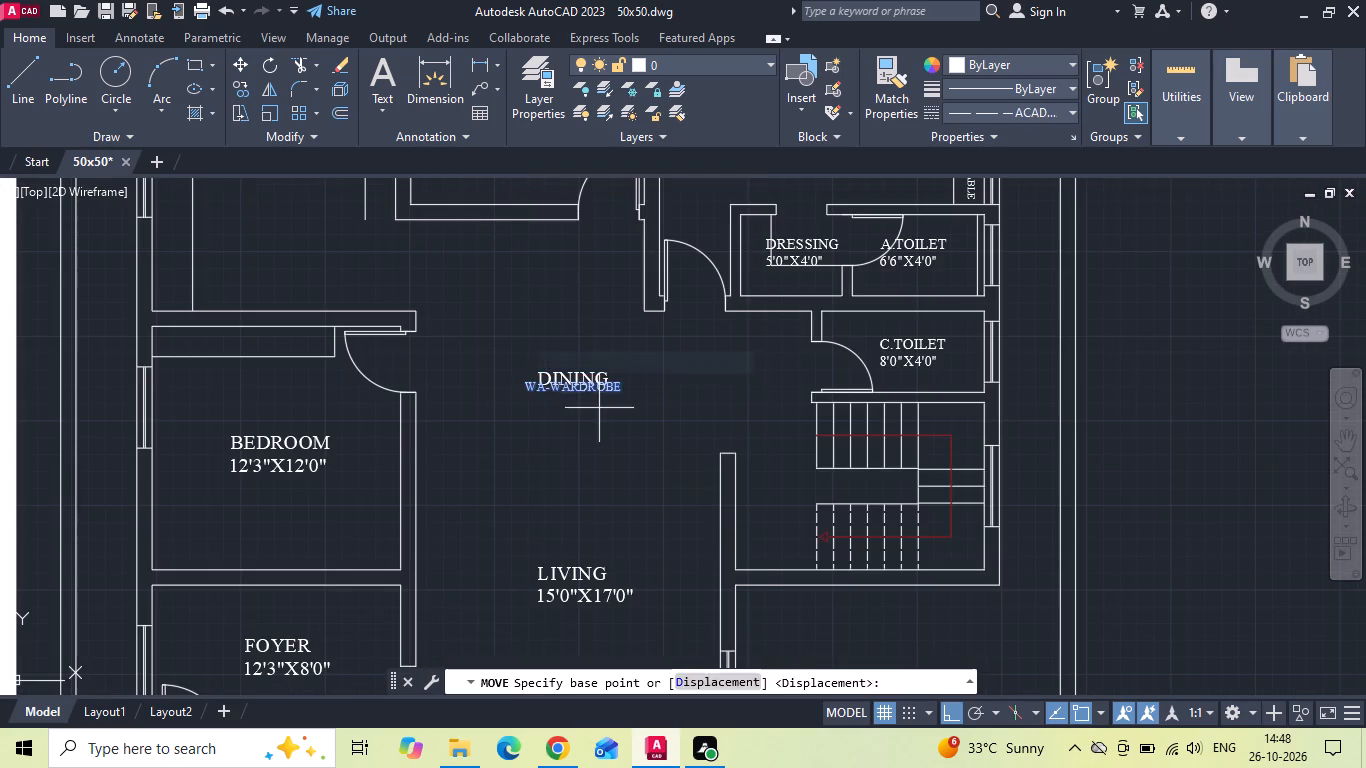
drag(599, 410, 529, 413)
scroll(292, 410, up, 2)
scroll(276, 401, down, 1)
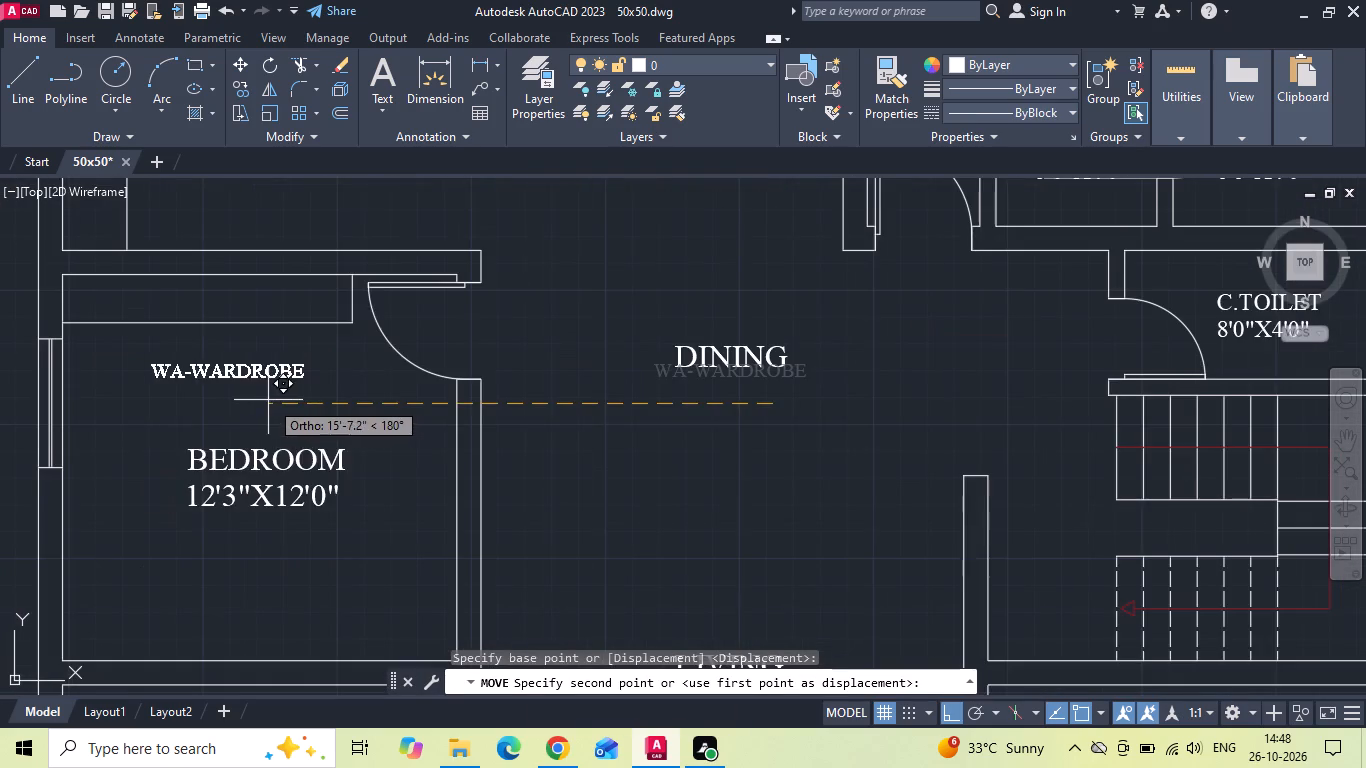
middle_drag(268, 400, 313, 417)
click(290, 407)
Move the WA-WARDROBE label north into the wardrobe rectangle along the 12'3"X12'0" bedroom's north wall.
click(284, 391)
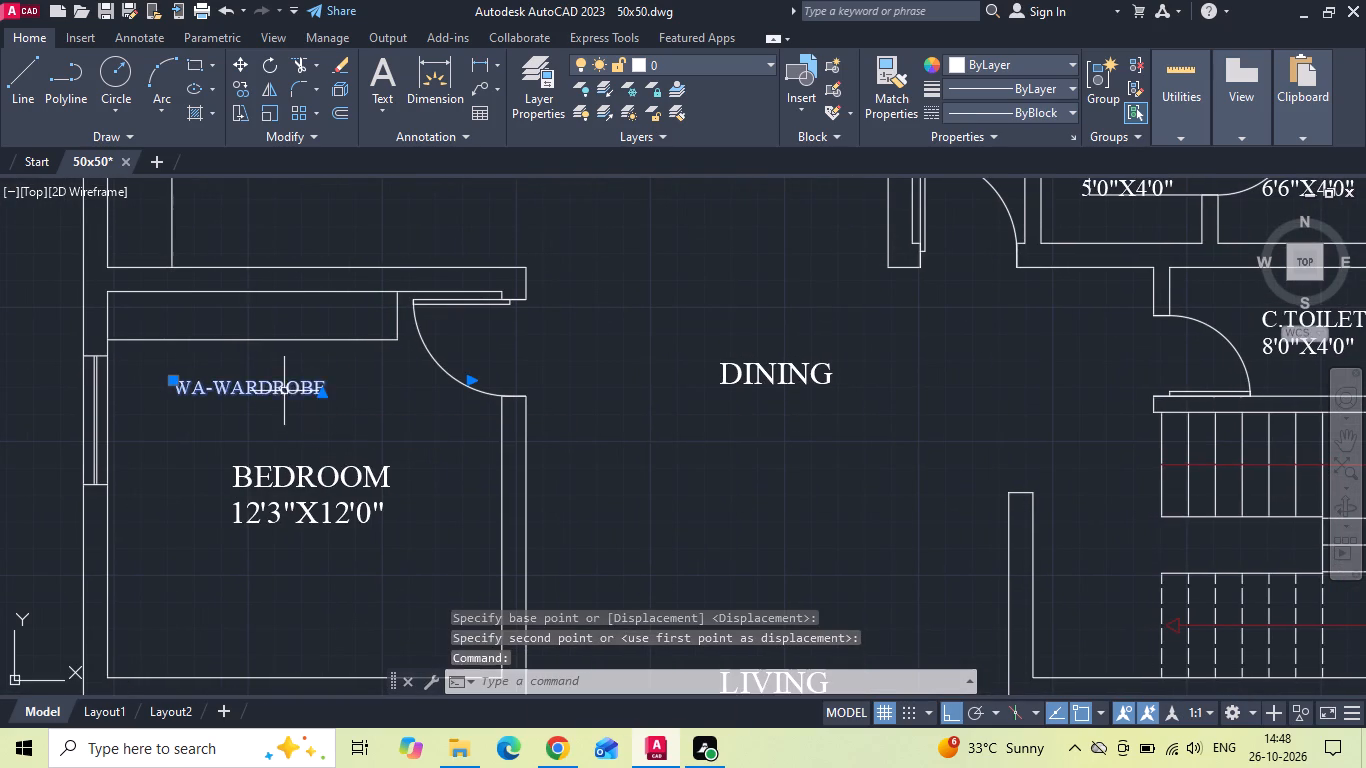
right_click(283, 389)
click(332, 367)
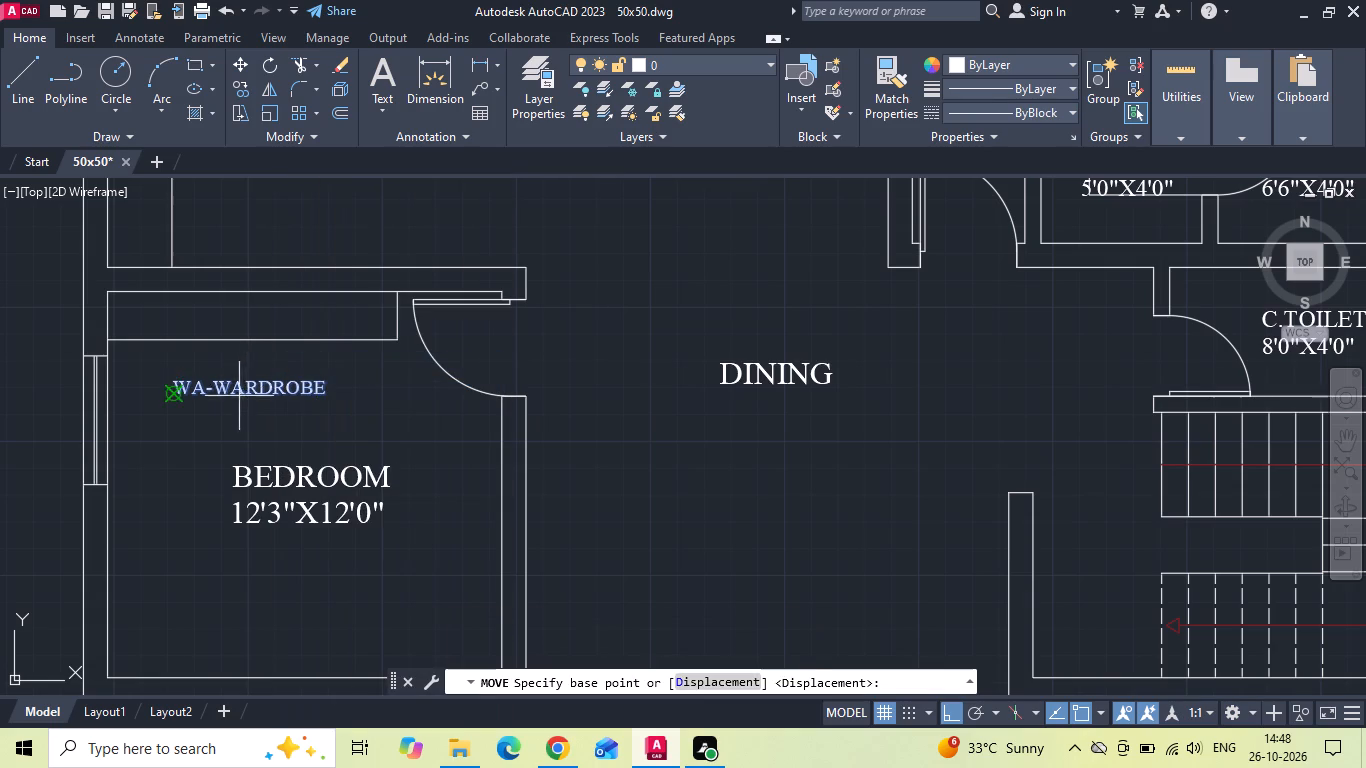
click(239, 396)
scroll(218, 328, up, 2)
click(205, 314)
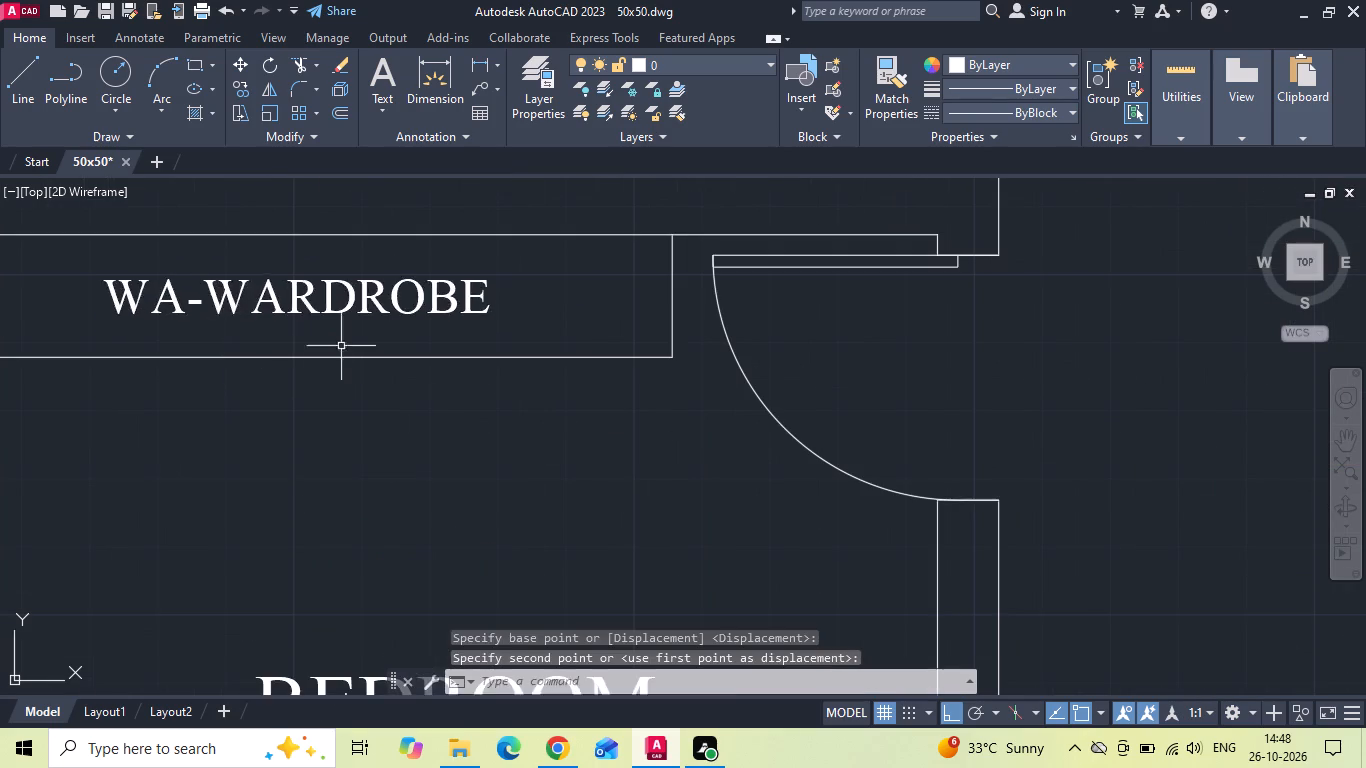
Change the WA-WARDROBE label in the counter along the kitchen's east wall to WORKINGTABLE, following the reference plan.
scroll(394, 357, down, 2)
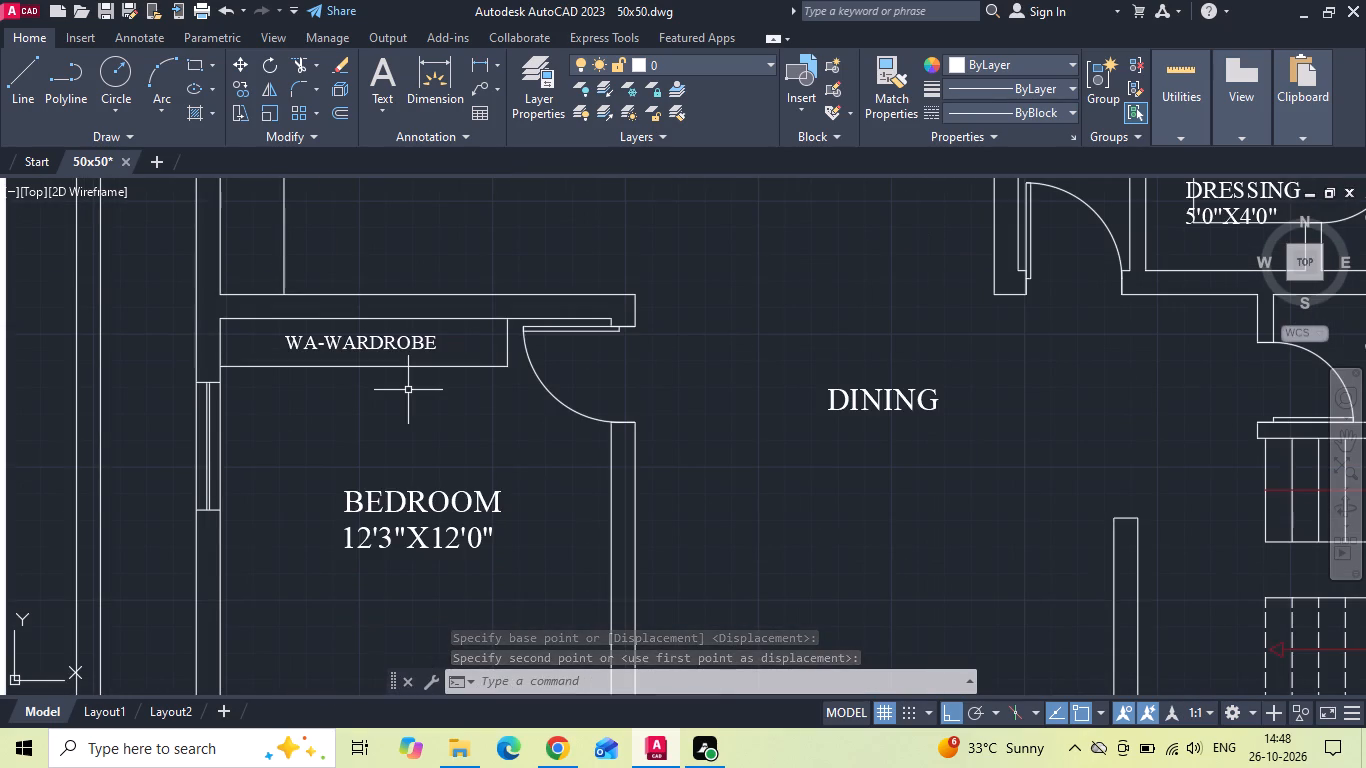
scroll(408, 390, down, 1)
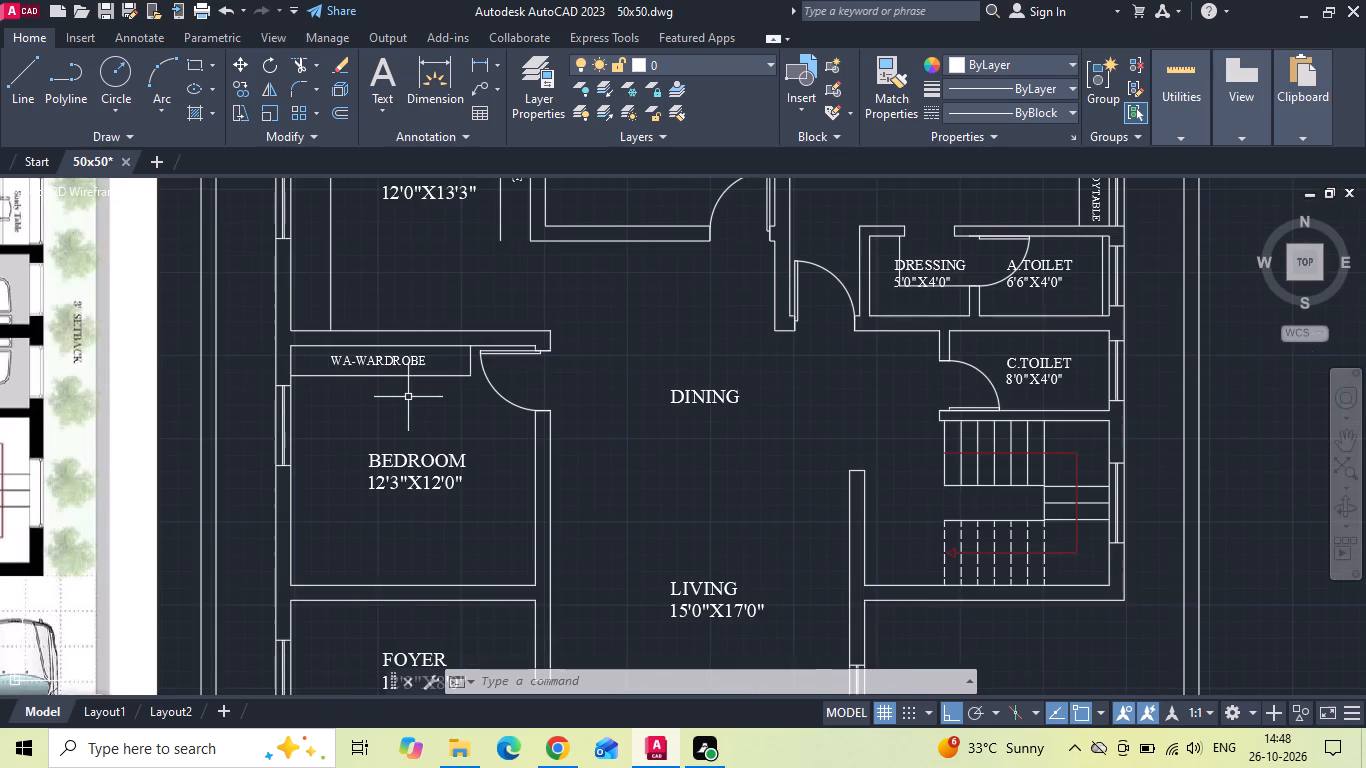
middle_drag(405, 342, 411, 490)
scroll(411, 489, down, 1)
middle_drag(408, 454, 653, 454)
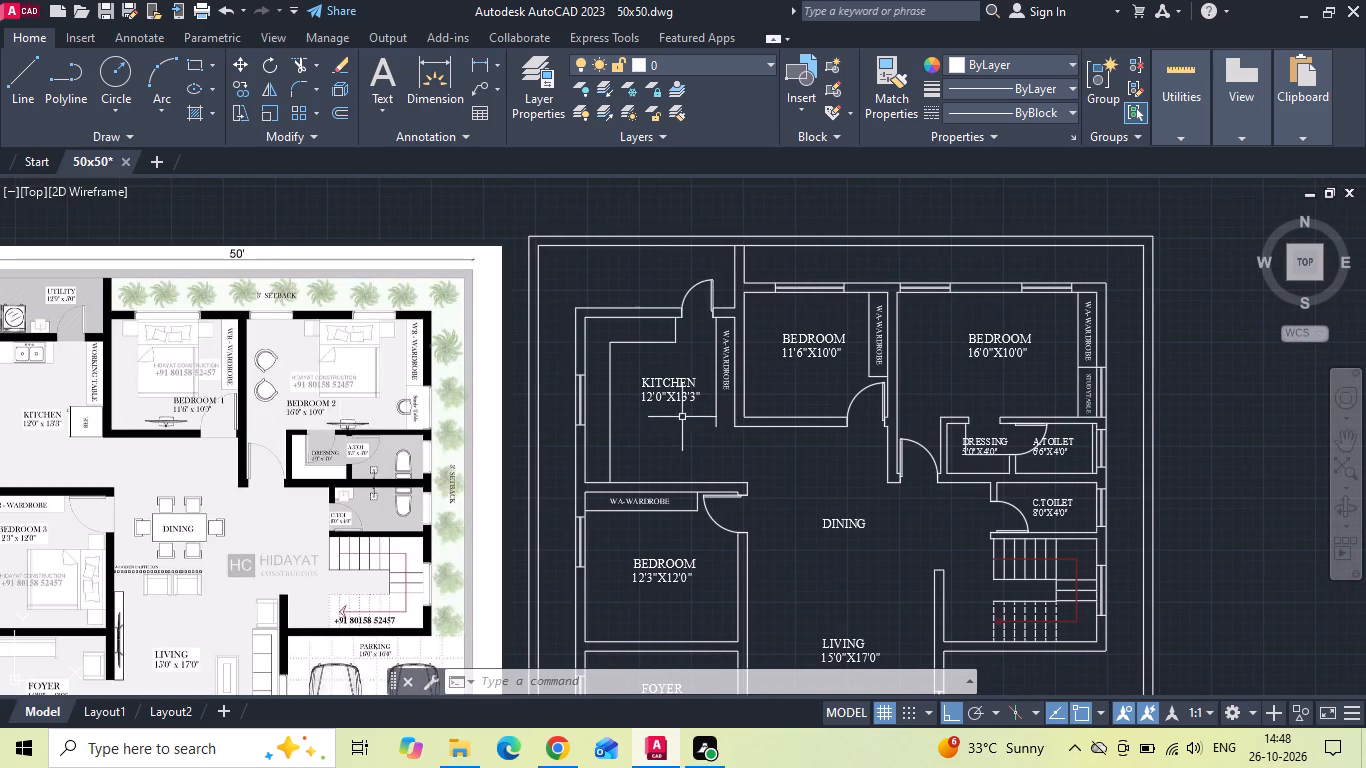
scroll(39, 373, up, 2)
scroll(41, 364, down, 2)
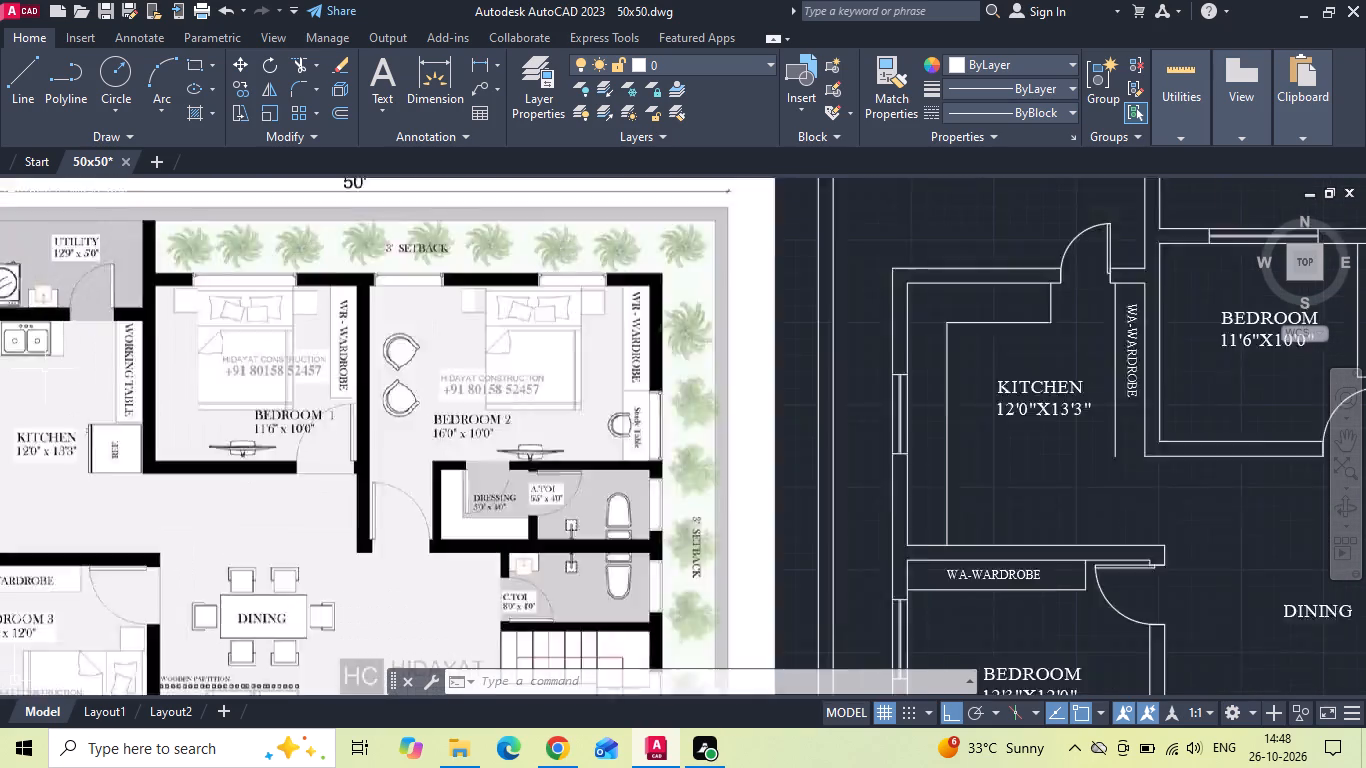
scroll(666, 341, up, 1)
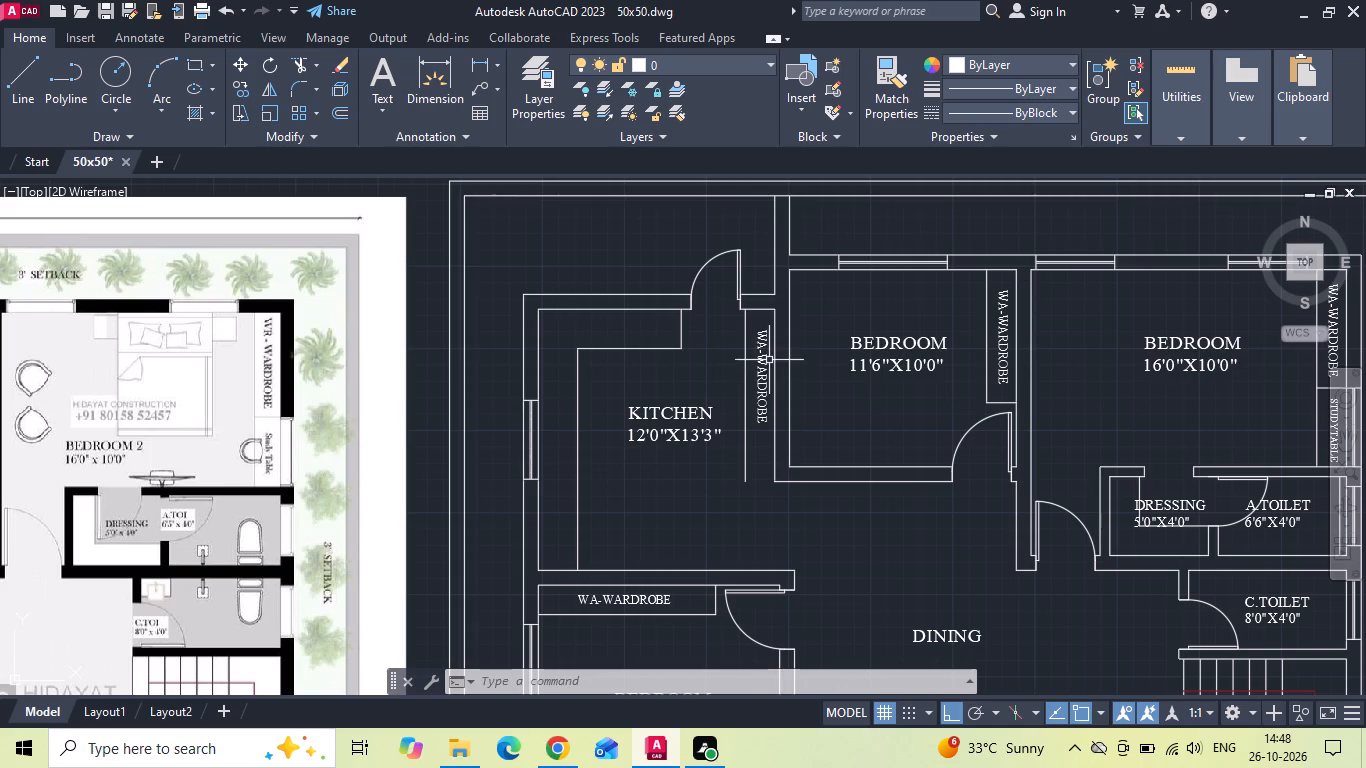
double_click(766, 358)
scroll(766, 358, up, 2)
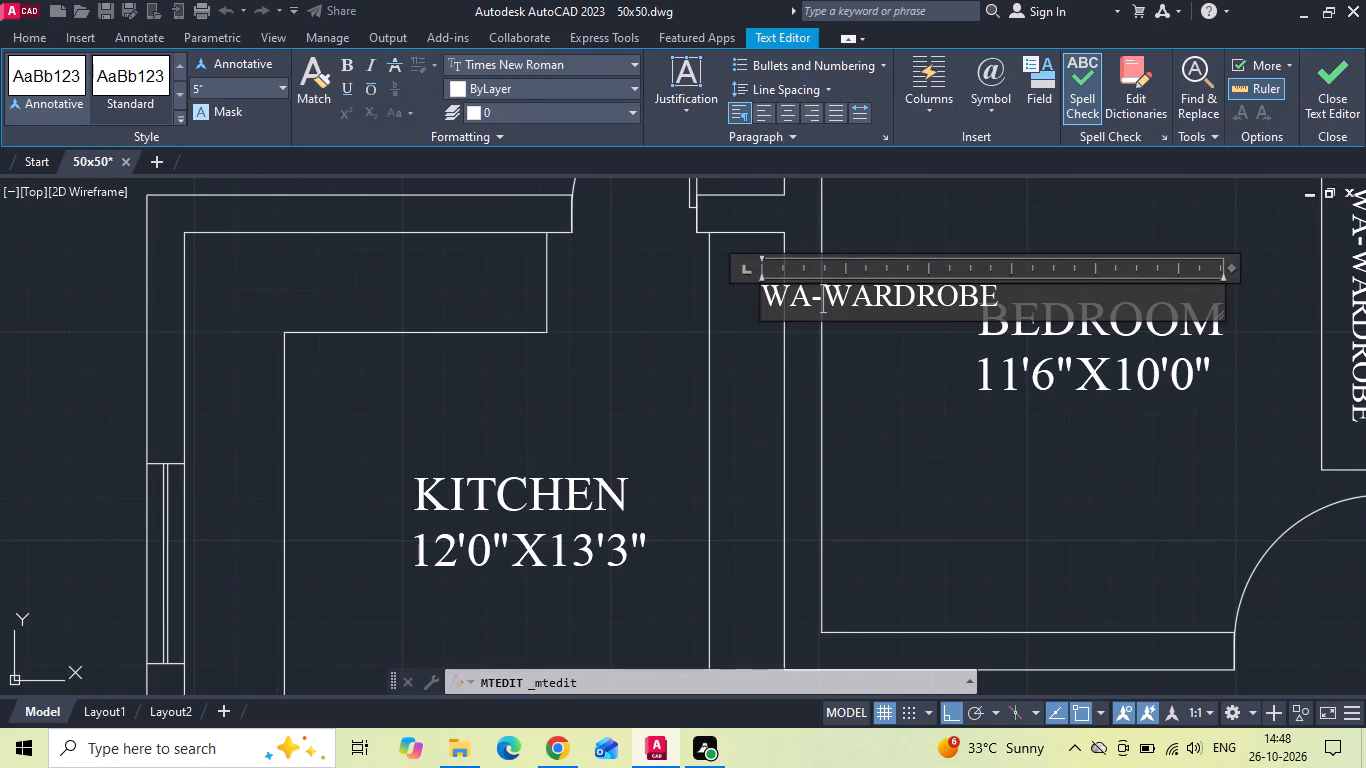
click(998, 291)
key(BackSpace)
key(BackSpace)
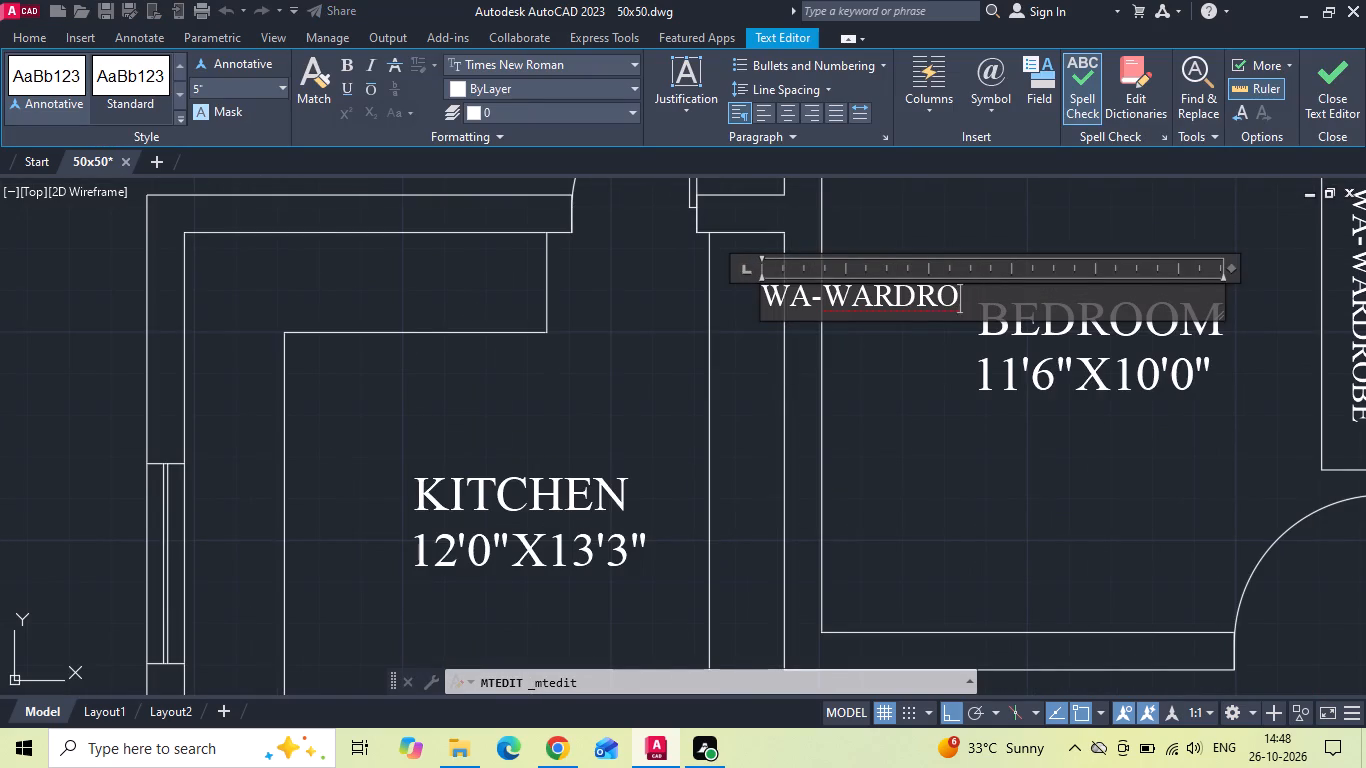
key(BackSpace)
key(BackSpace)
key(BackSpace)
key(BackSpace)
key(BackSpace)
key(BackSpace)
key(BackSpace)
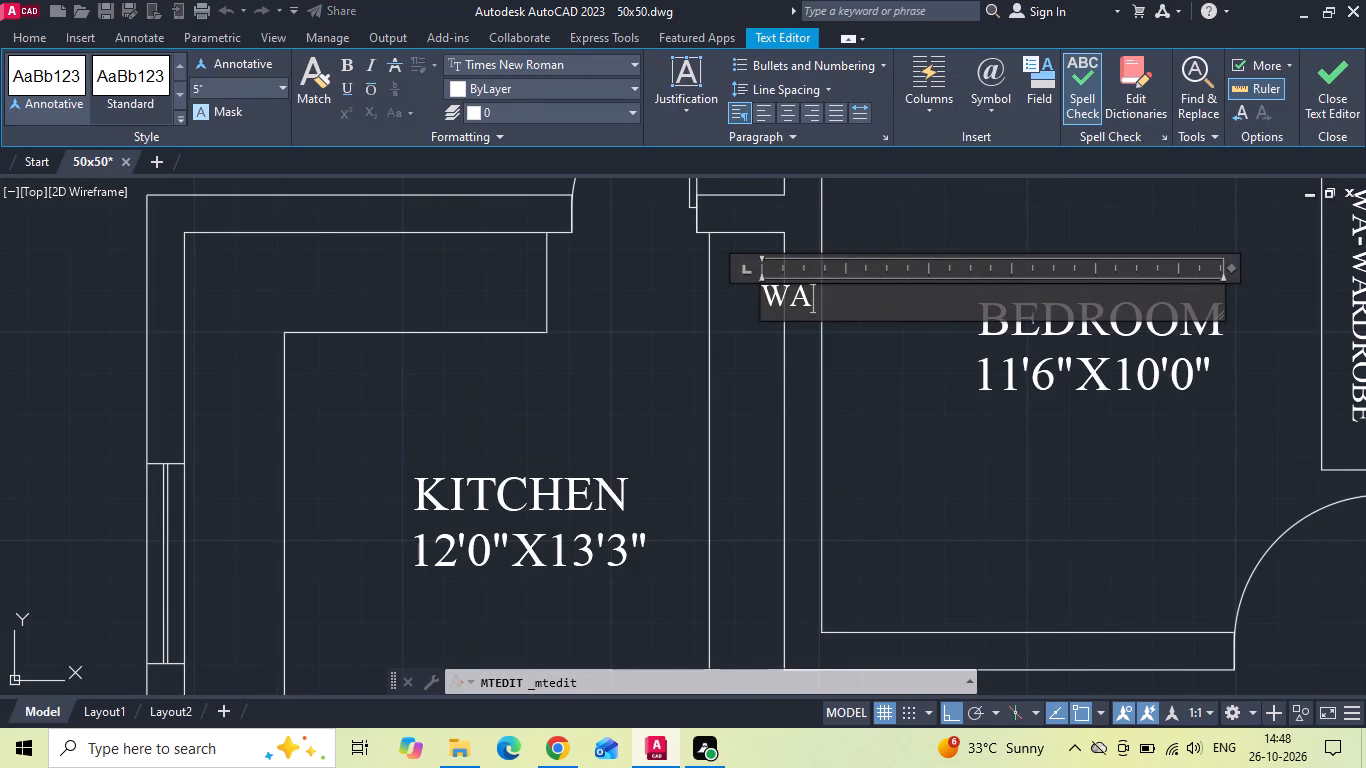
text(RKI)
text(NG)
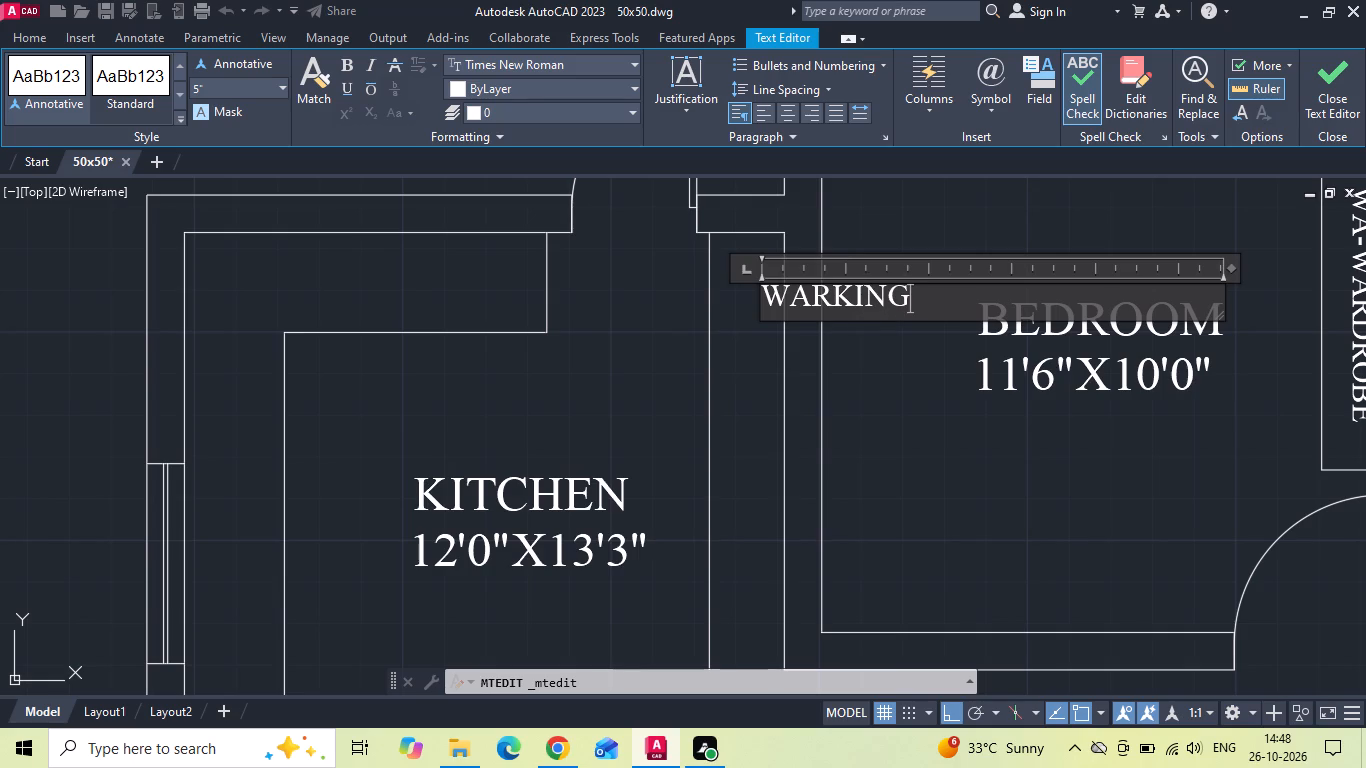
click(804, 297)
key(BackSpace)
key(o)
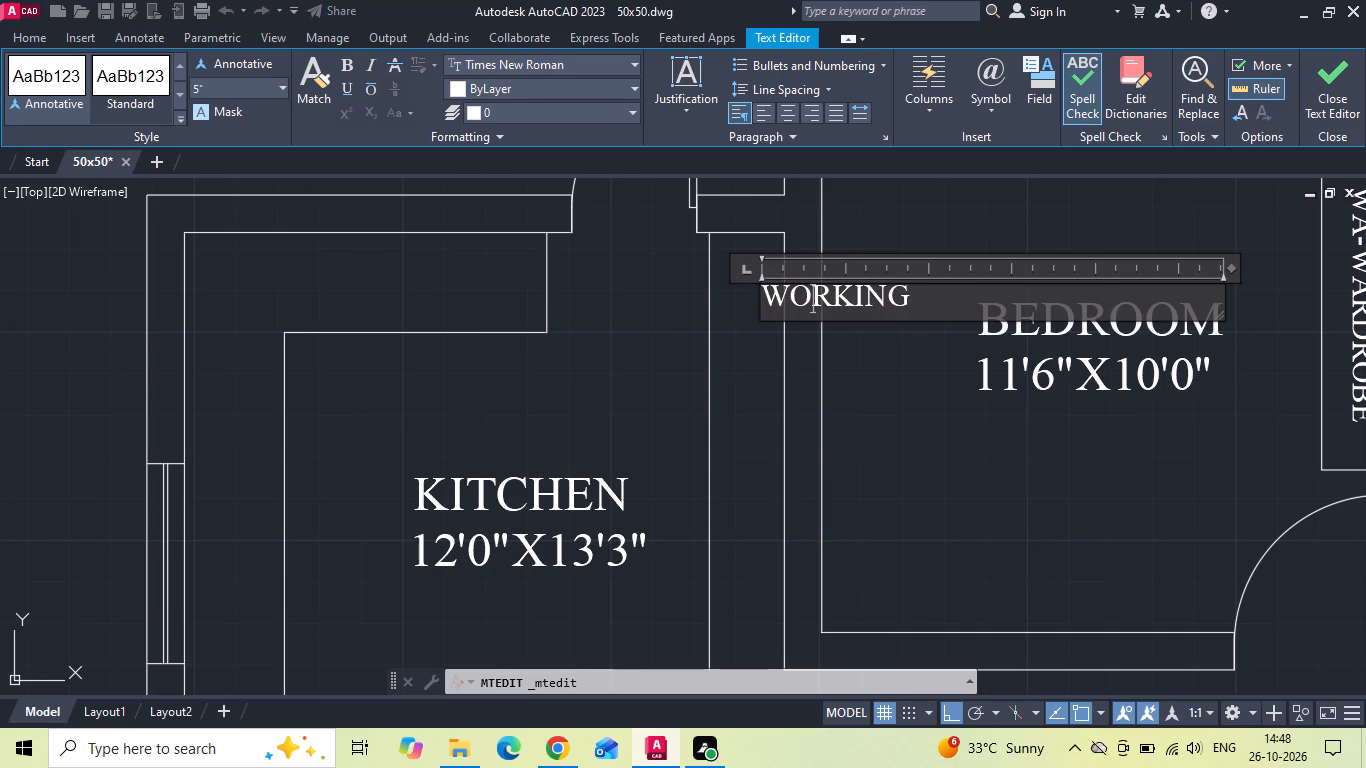
click(945, 289)
text(TABLE)
key(Return)
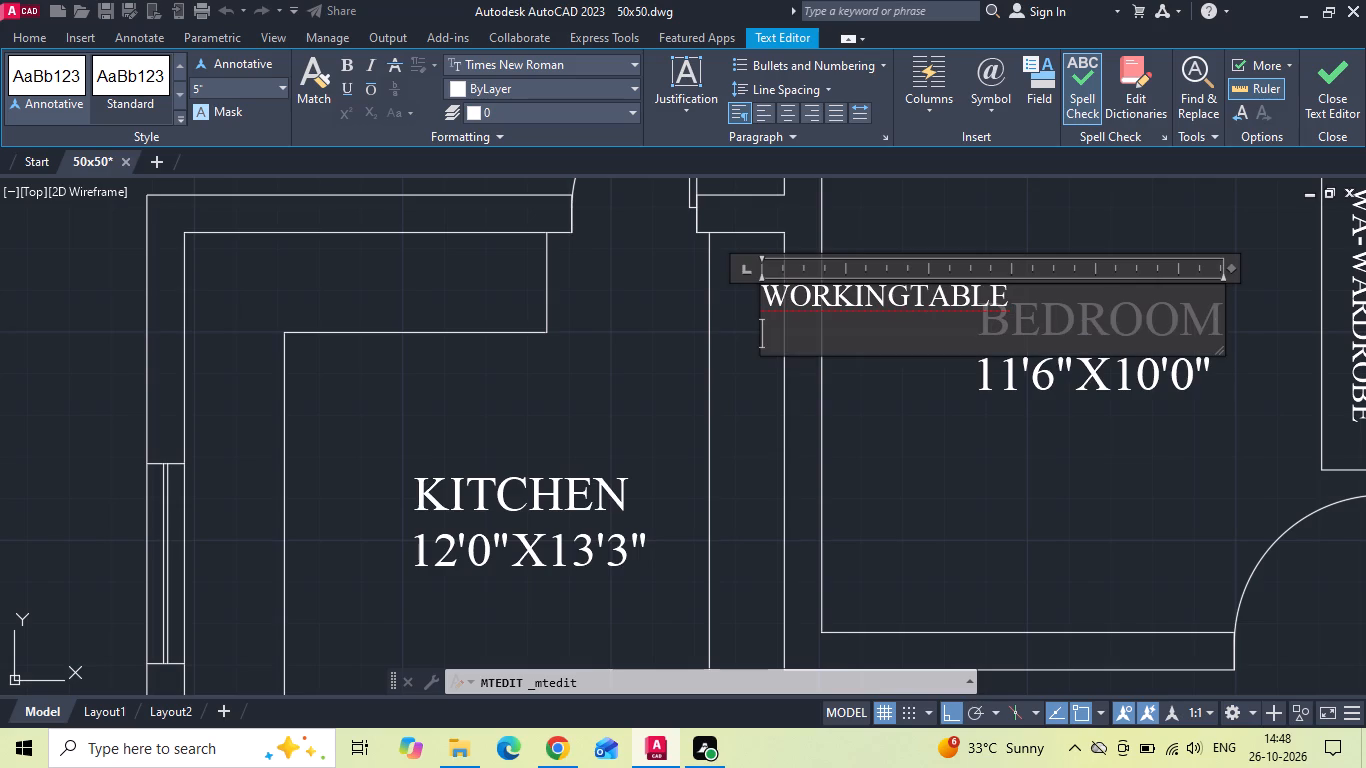
click(924, 406)
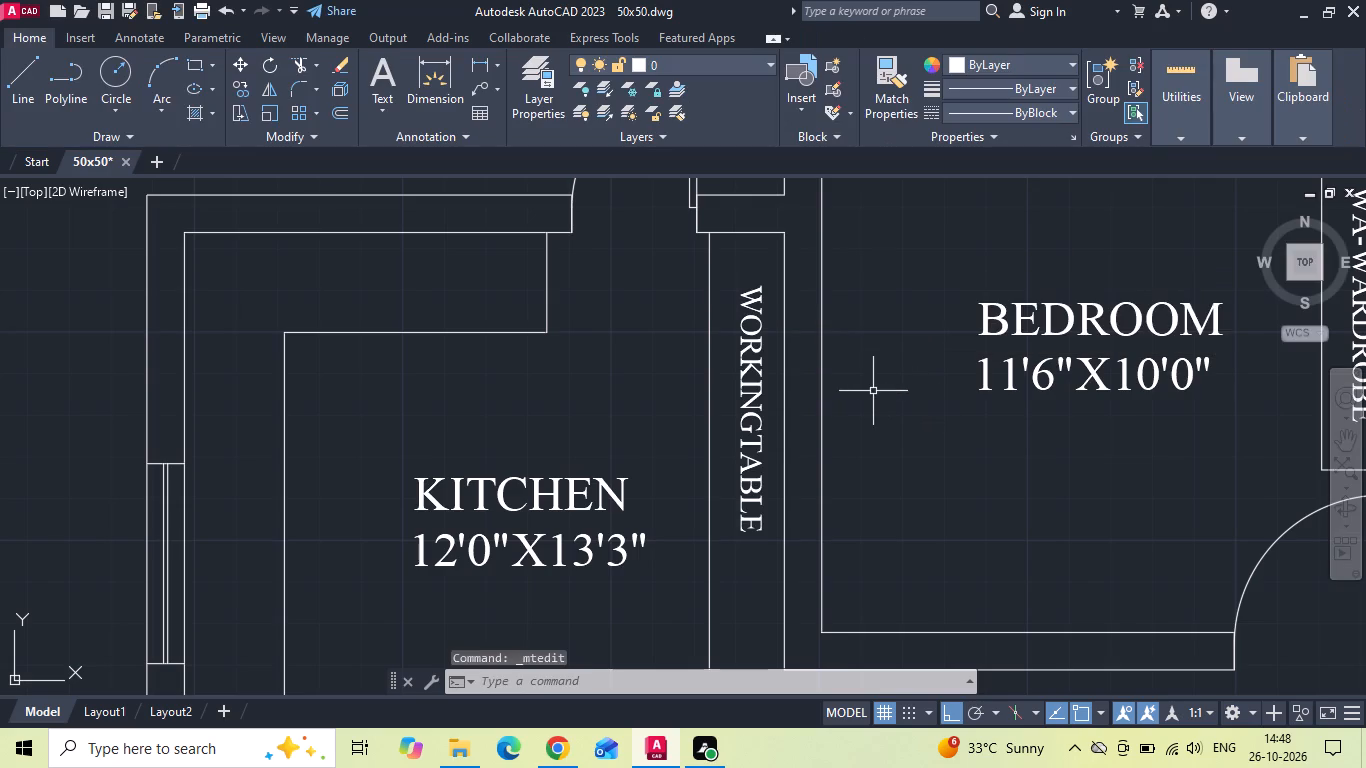
Insert a space in the kitchen's WORKINGTABLE label so that it reads WORKING TABLE on one line.
scroll(873, 391, down, 3)
scroll(292, 435, up, 2)
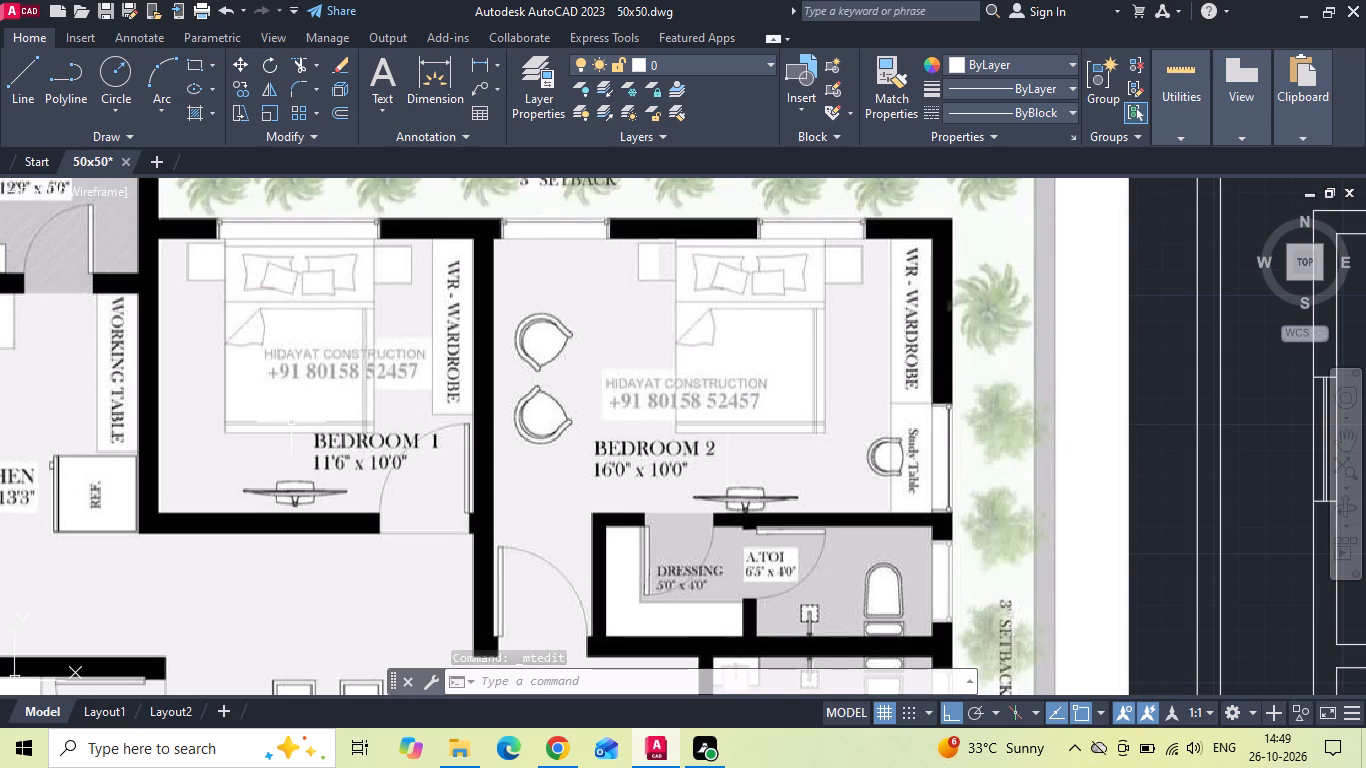
scroll(251, 415, down, 2)
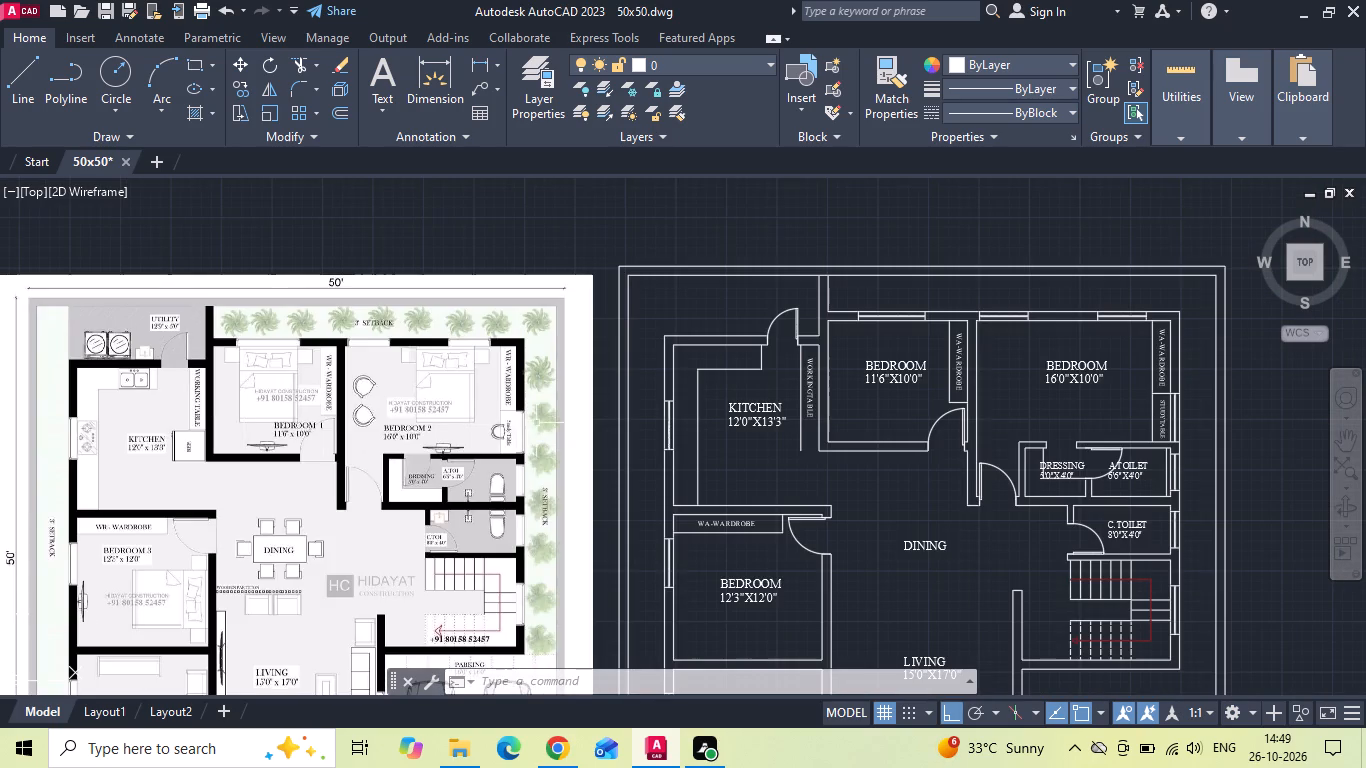
scroll(768, 413, up, 2)
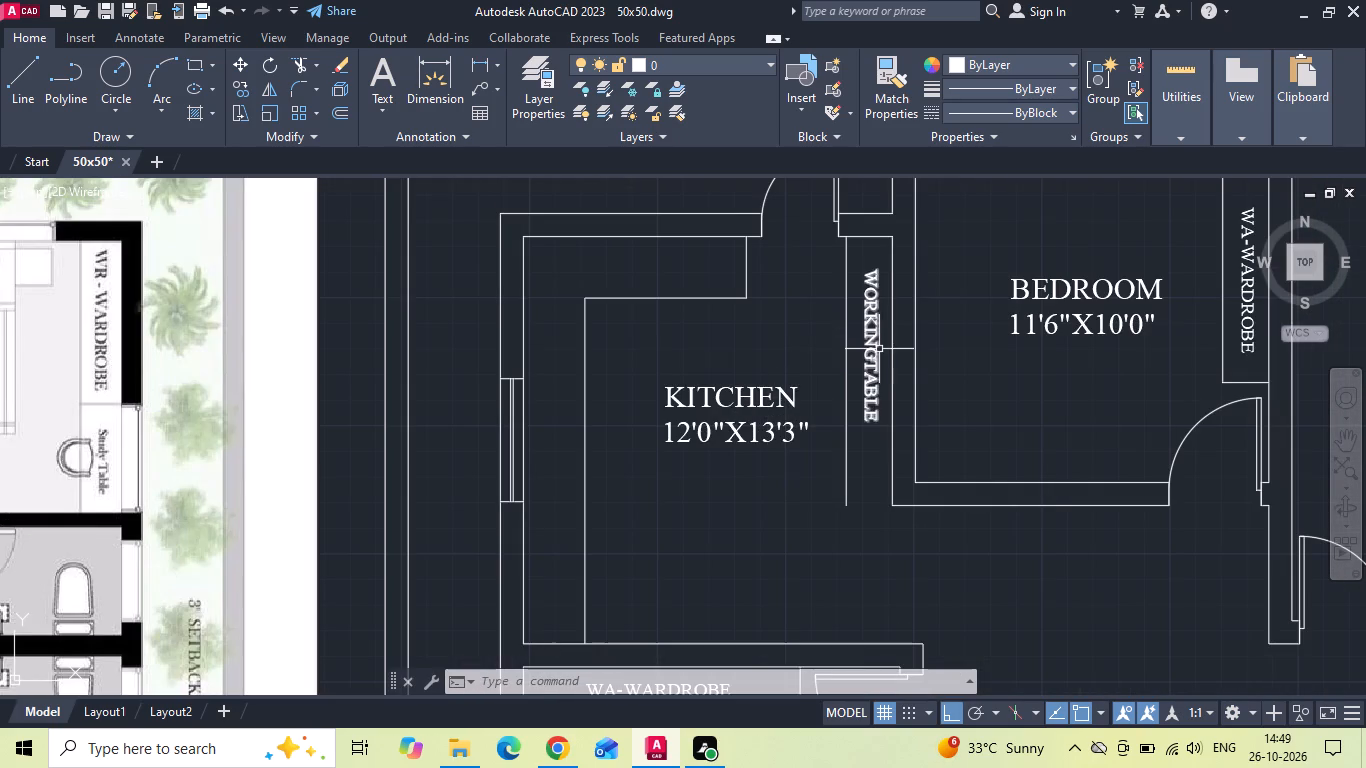
double_click(879, 349)
scroll(878, 349, up, 2)
scroll(861, 368, down, 2)
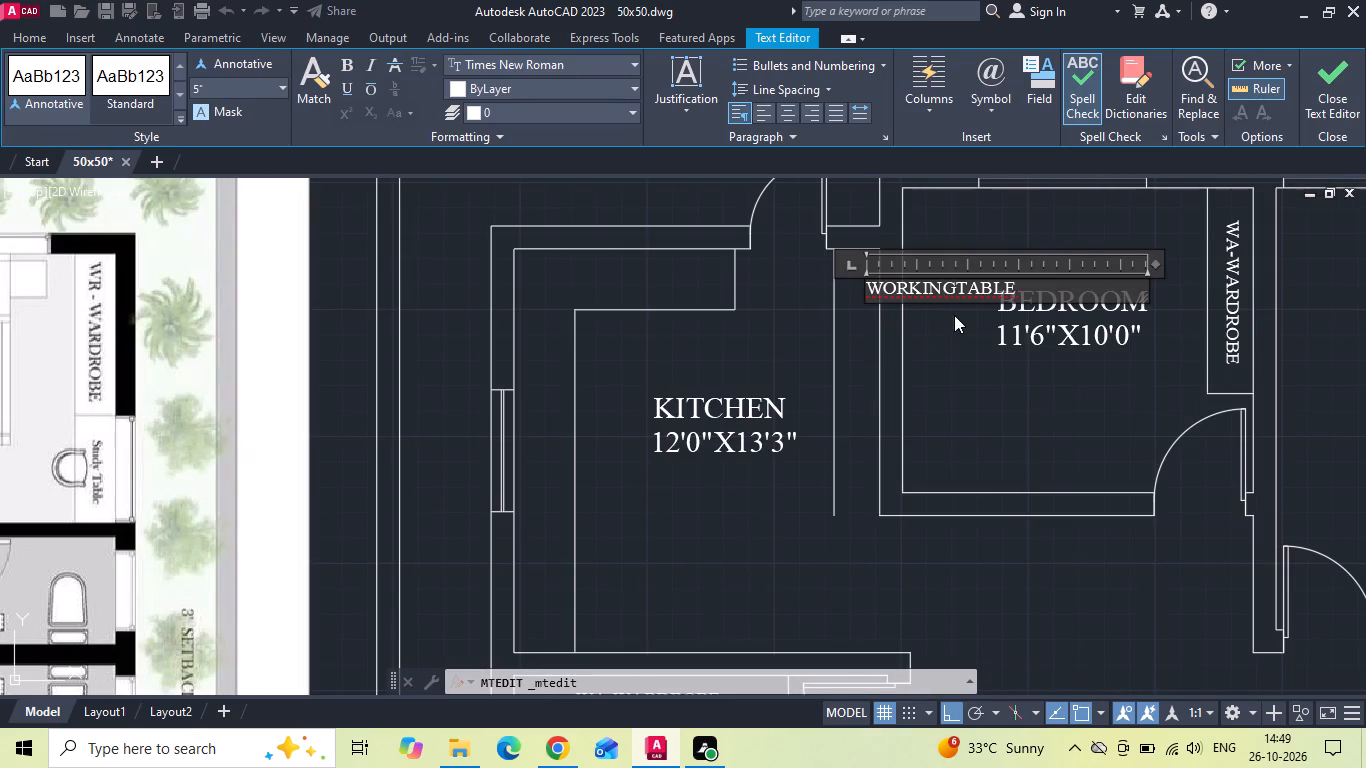
click(958, 286)
key(Return)
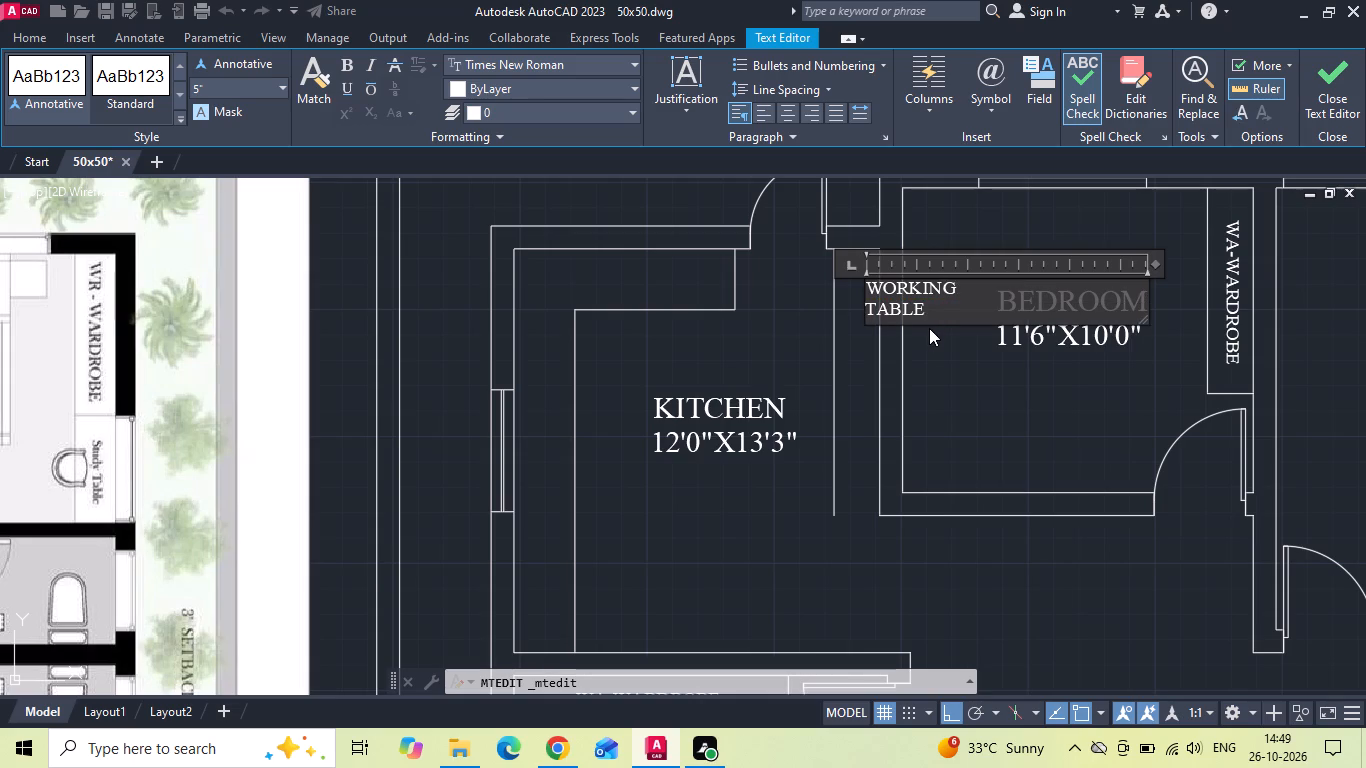
key(ctrl+z)
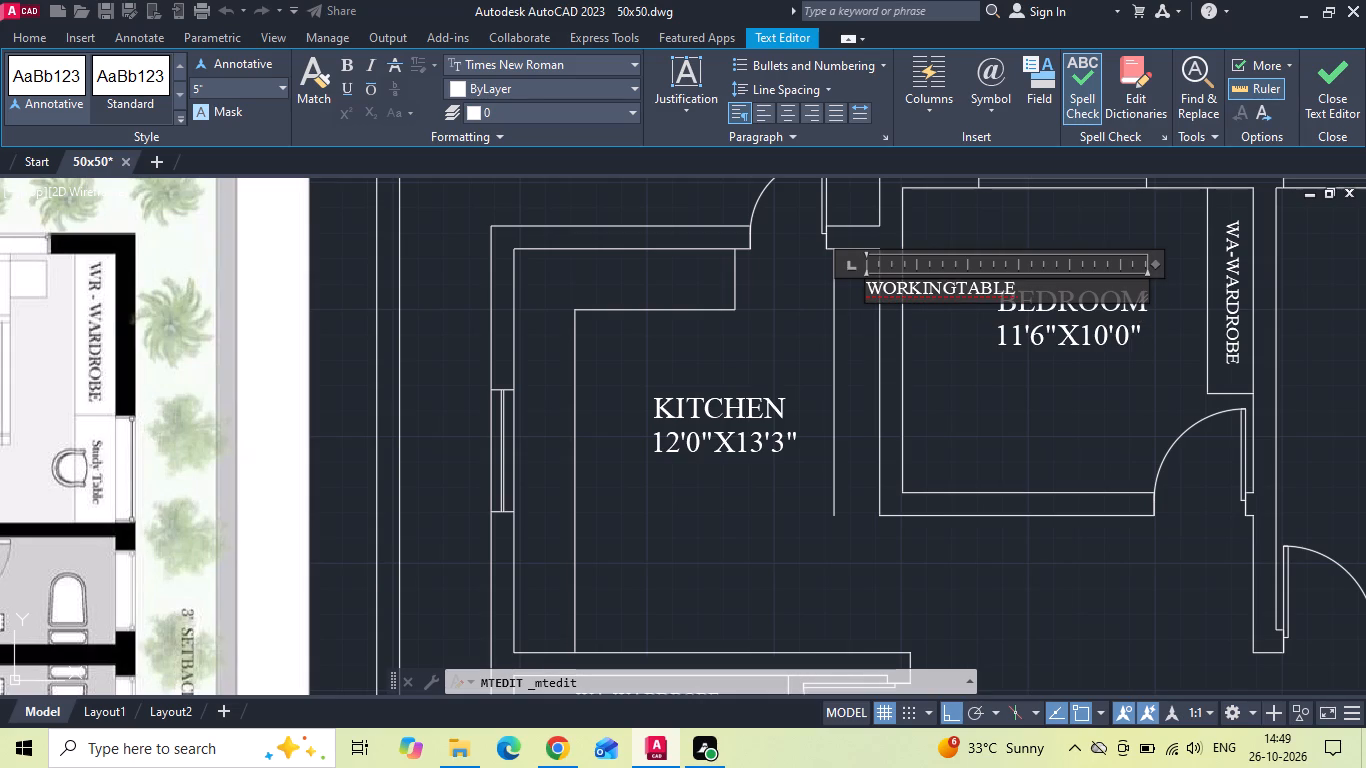
key(space)
click(1024, 370)
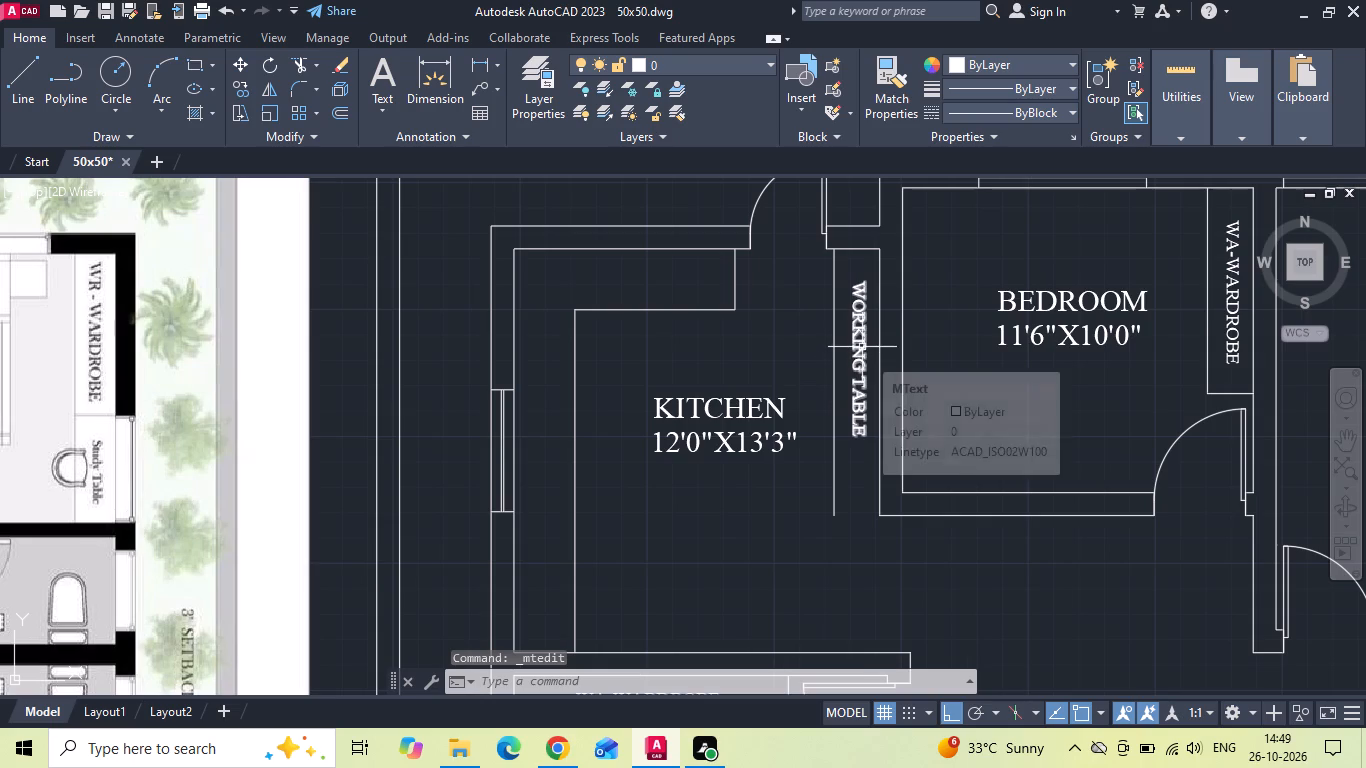
Move the WORKING TABLE label slightly north within the counter along the kitchen's east wall.
click(862, 347)
right_click(862, 347)
click(911, 371)
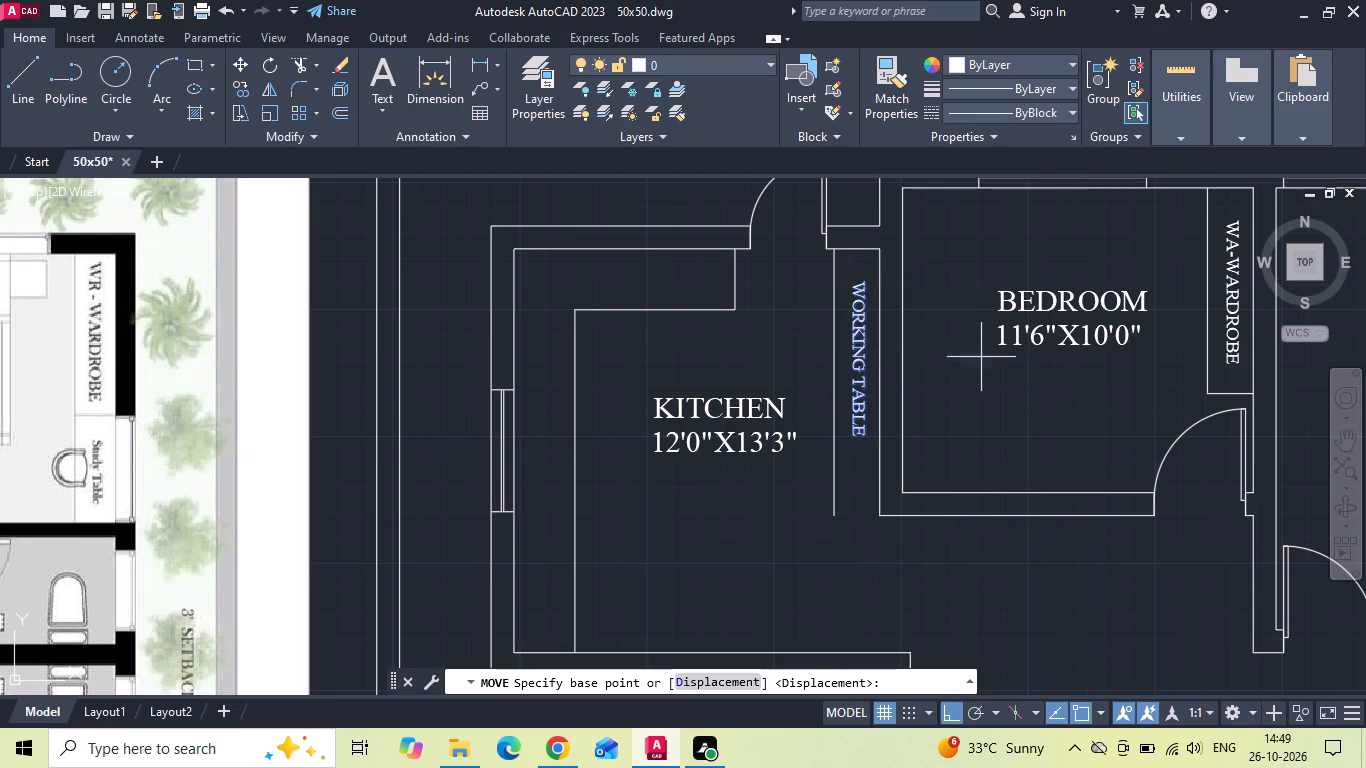
click(981, 357)
click(983, 341)
key(Escape)
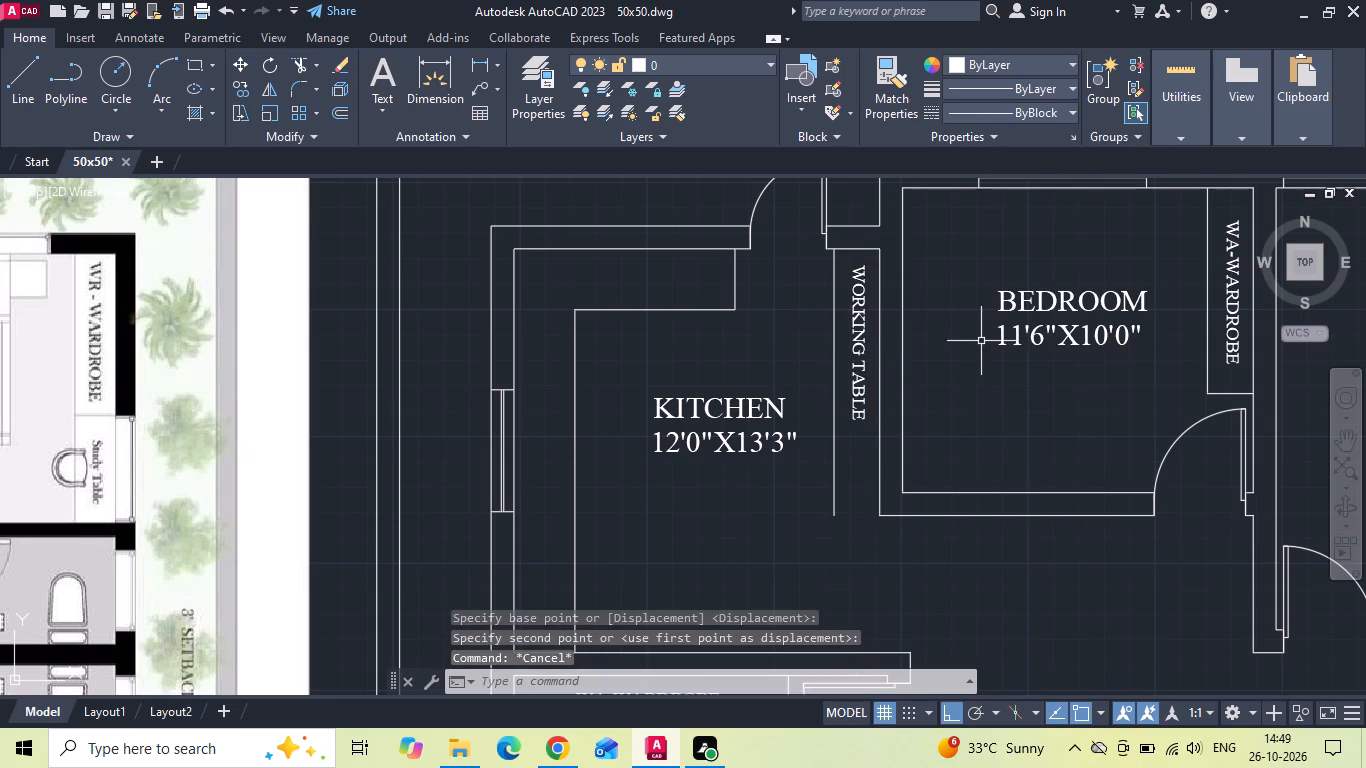
Save the drawing.
key(ctrl+s)
key(d)
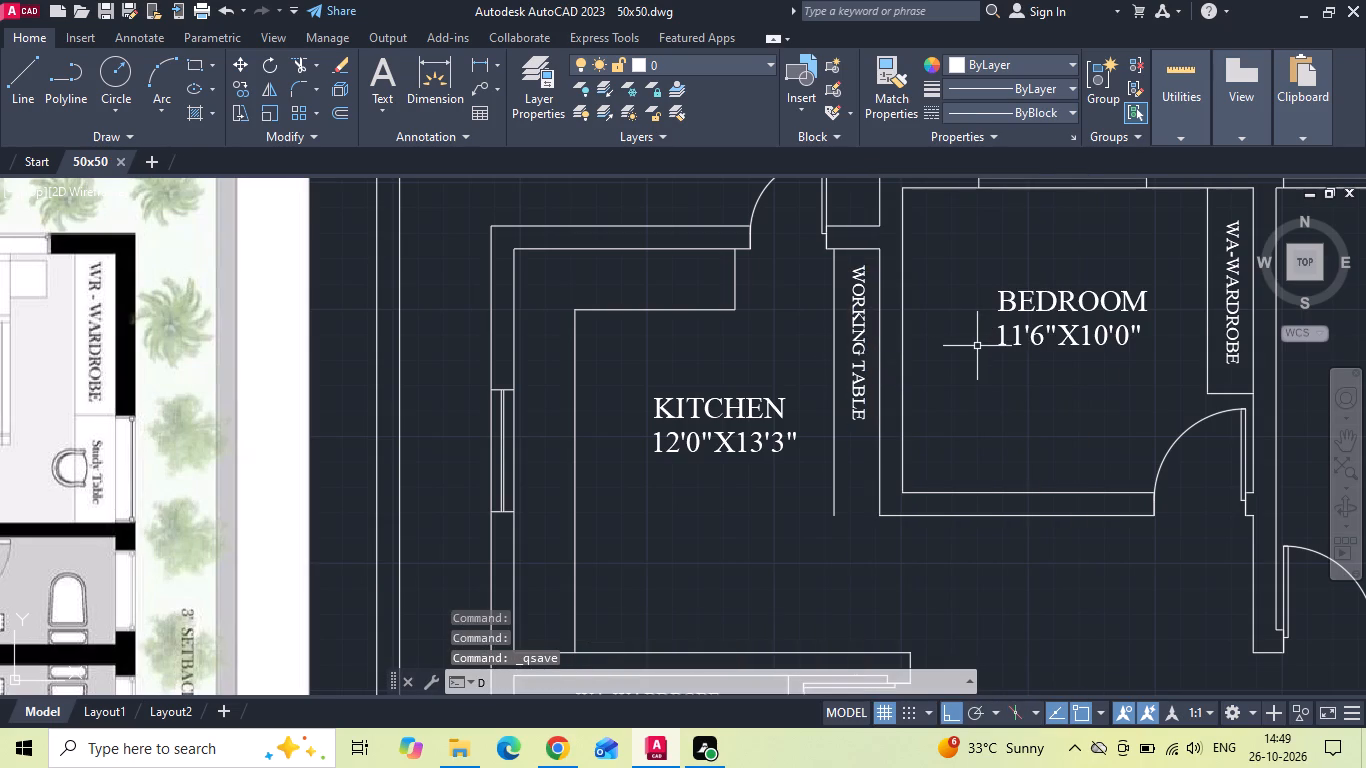
key(Escape)
Copy the refrigerator block beside the POOJA room in the finished sample plan into the southeast corner of the 12'0"X13'3" kitchen.
scroll(964, 357, down, 2)
scroll(693, 403, down, 2)
scroll(334, 409, up, 2)
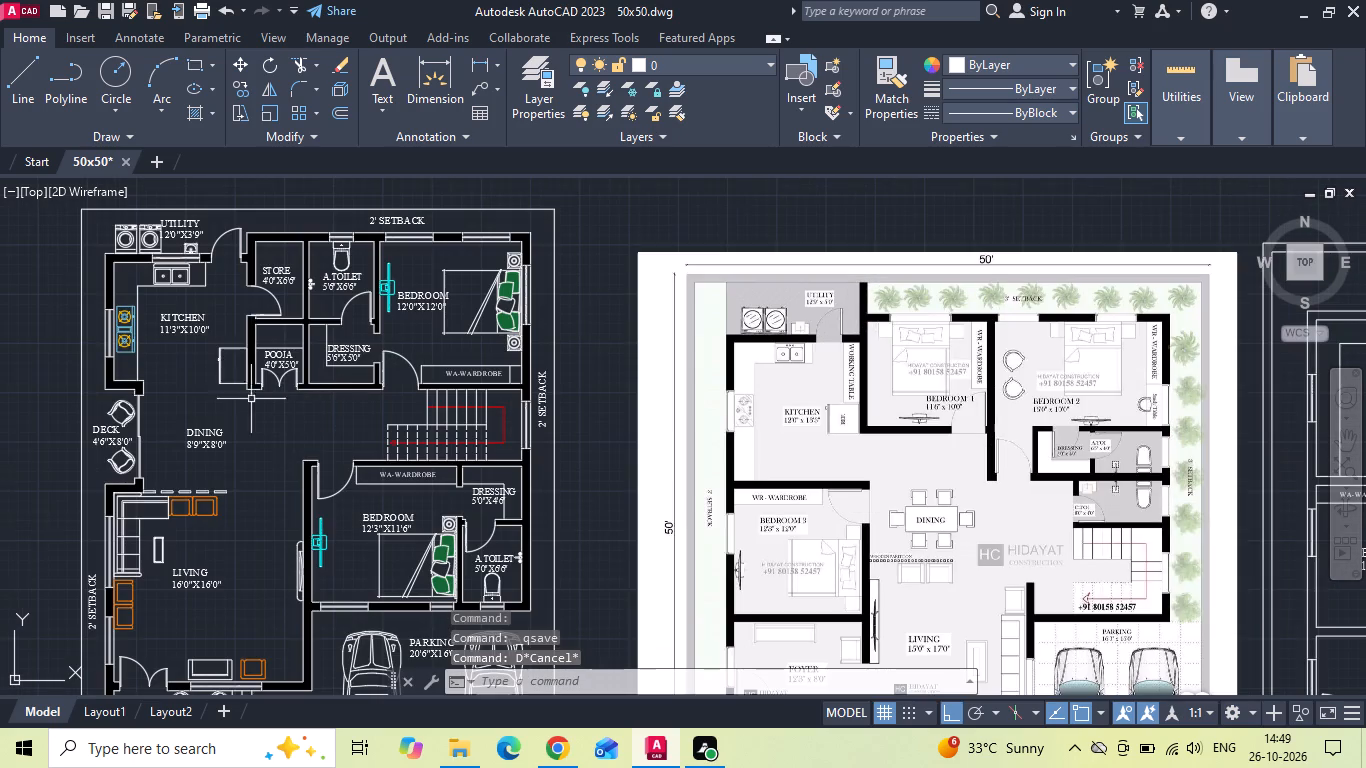
click(223, 378)
right_click(206, 378)
click(246, 378)
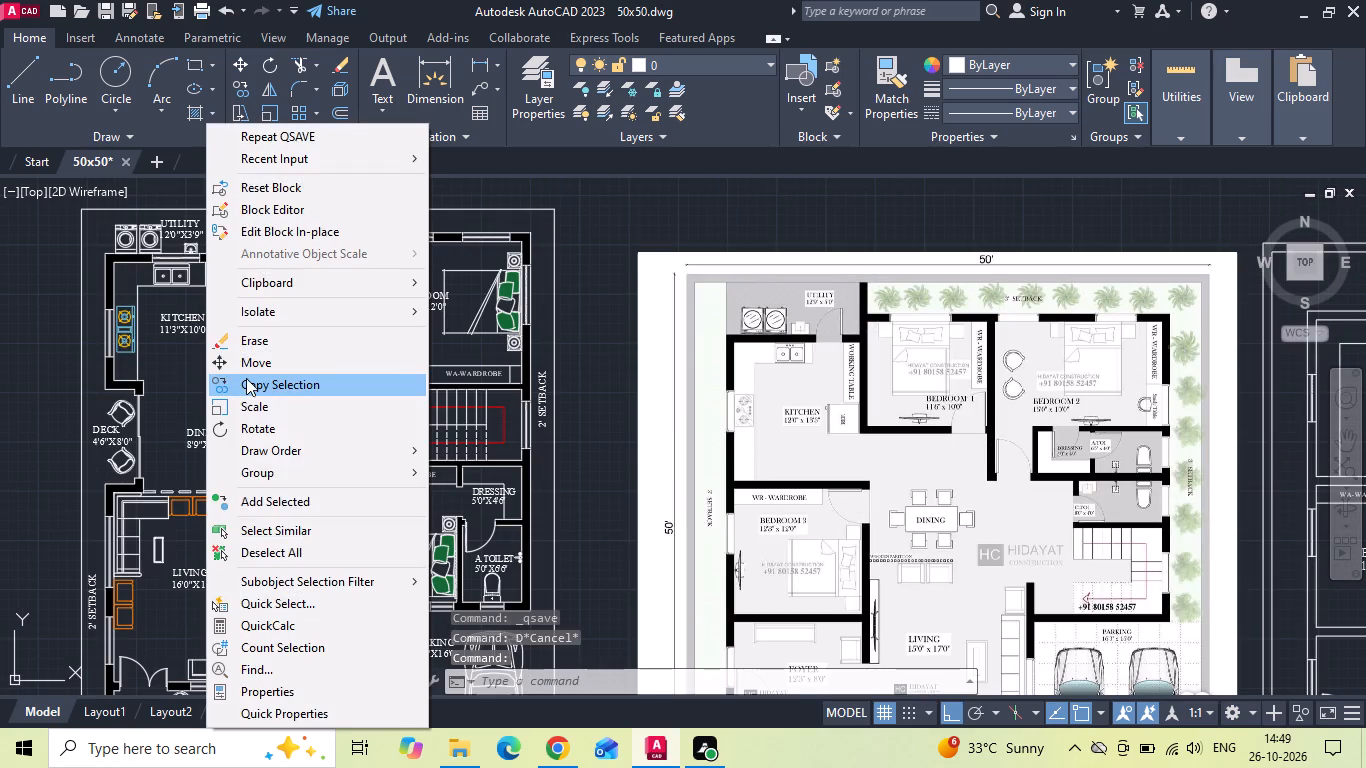
scroll(230, 382, up, 2)
click(268, 382)
scroll(234, 398, down, 1)
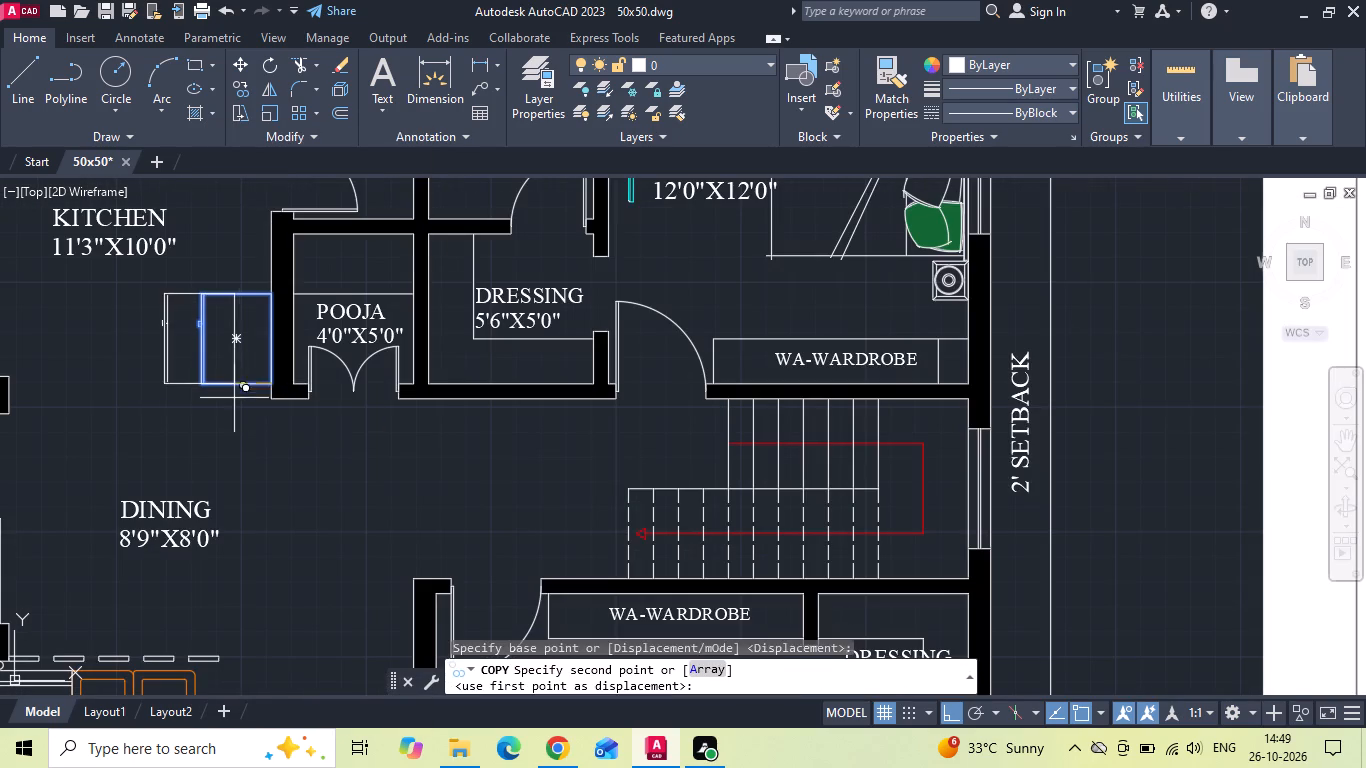
scroll(234, 398, down, 3)
scroll(626, 391, up, 3)
scroll(938, 466, up, 2)
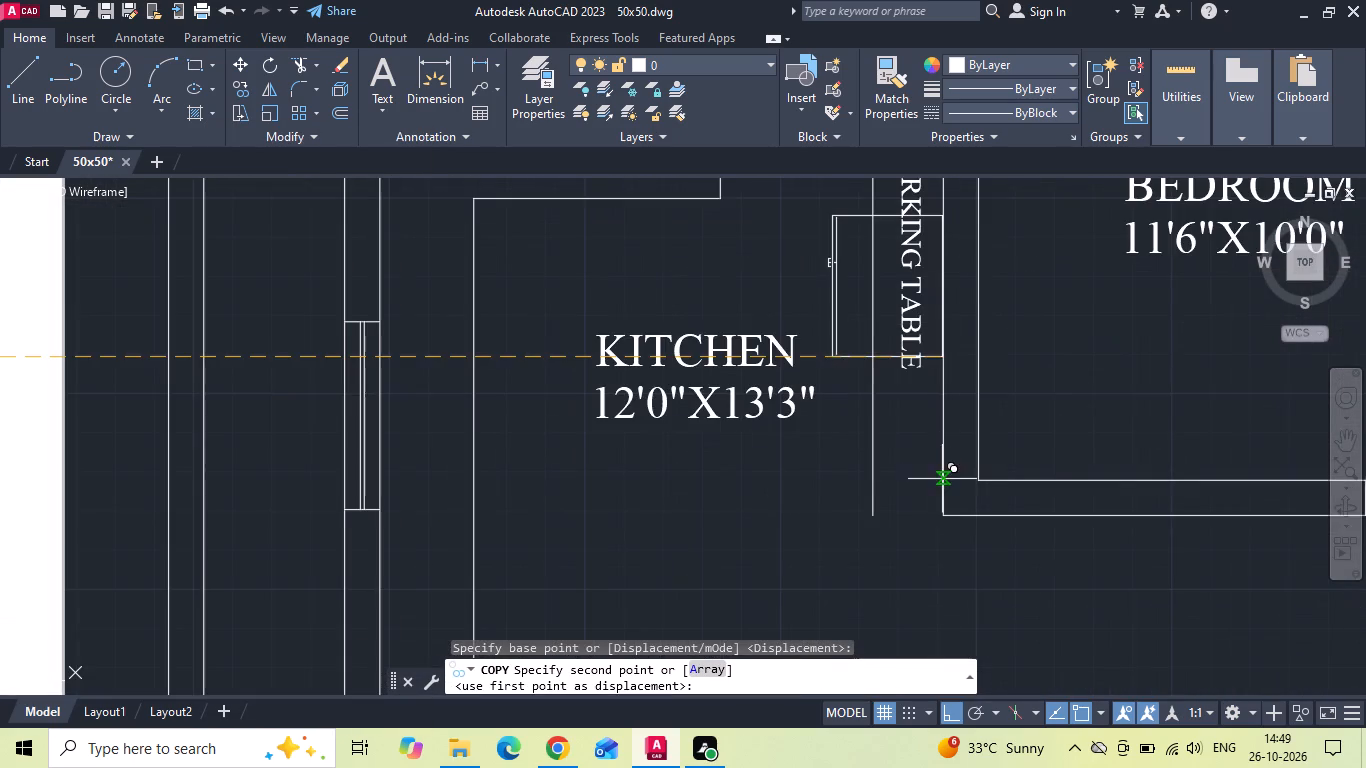
click(938, 513)
key(Escape)
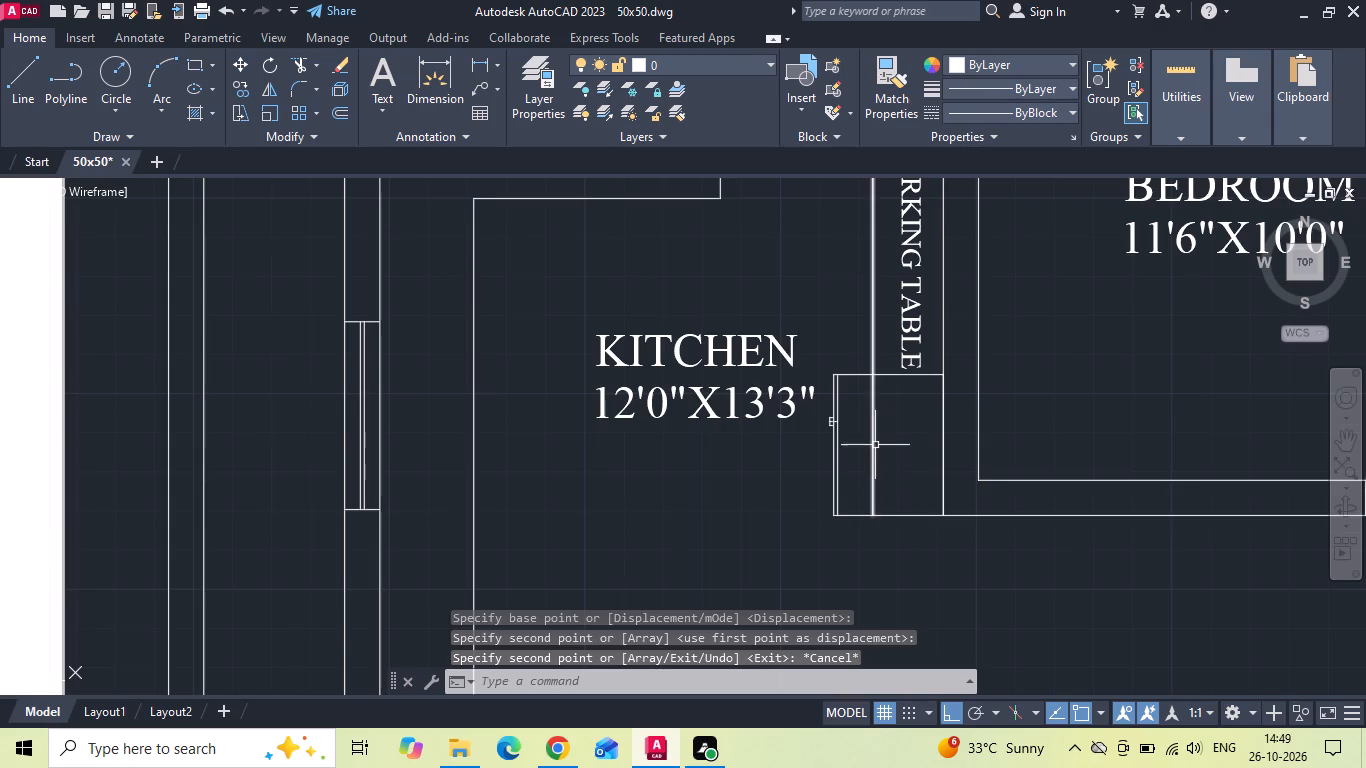
Measure the working table's length from the kitchen's north wall to the refrigerator block.
middle_drag(875, 425, 747, 552)
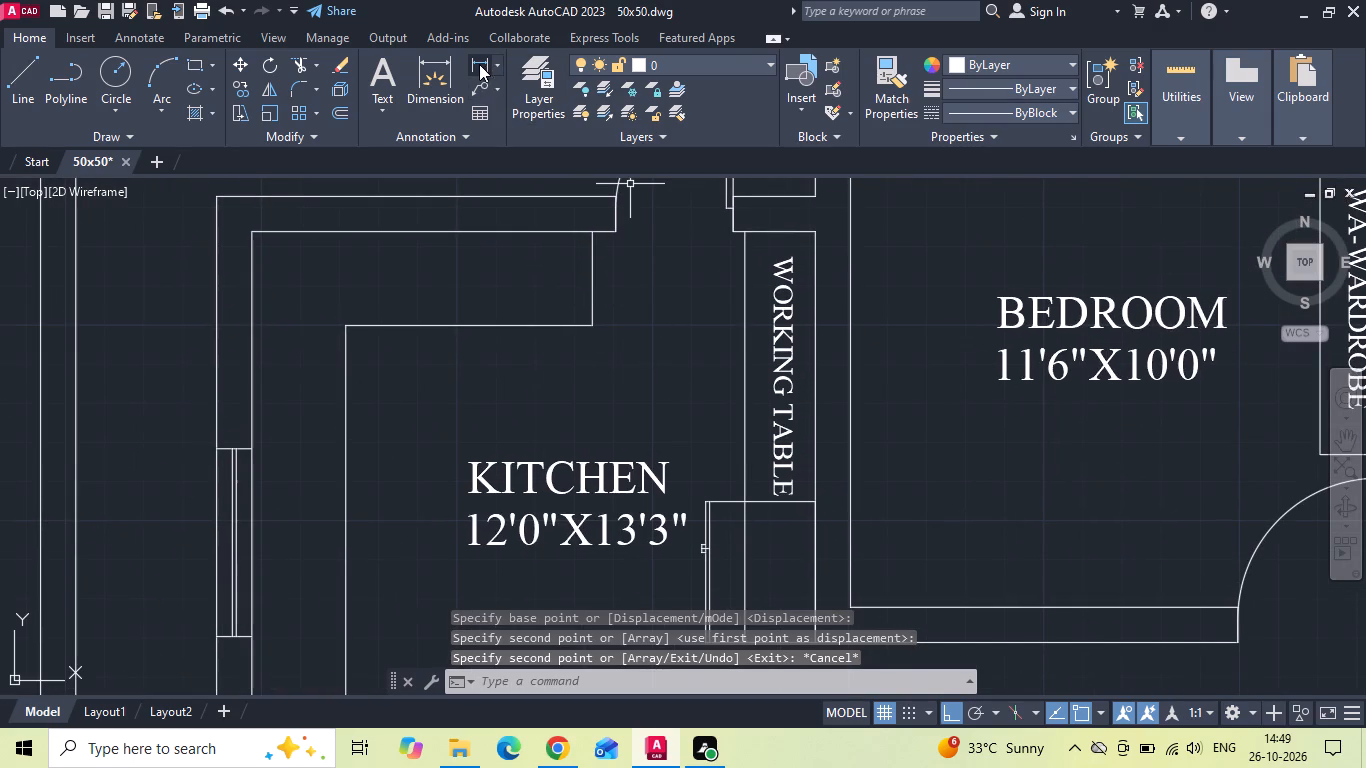
click(479, 64)
click(814, 234)
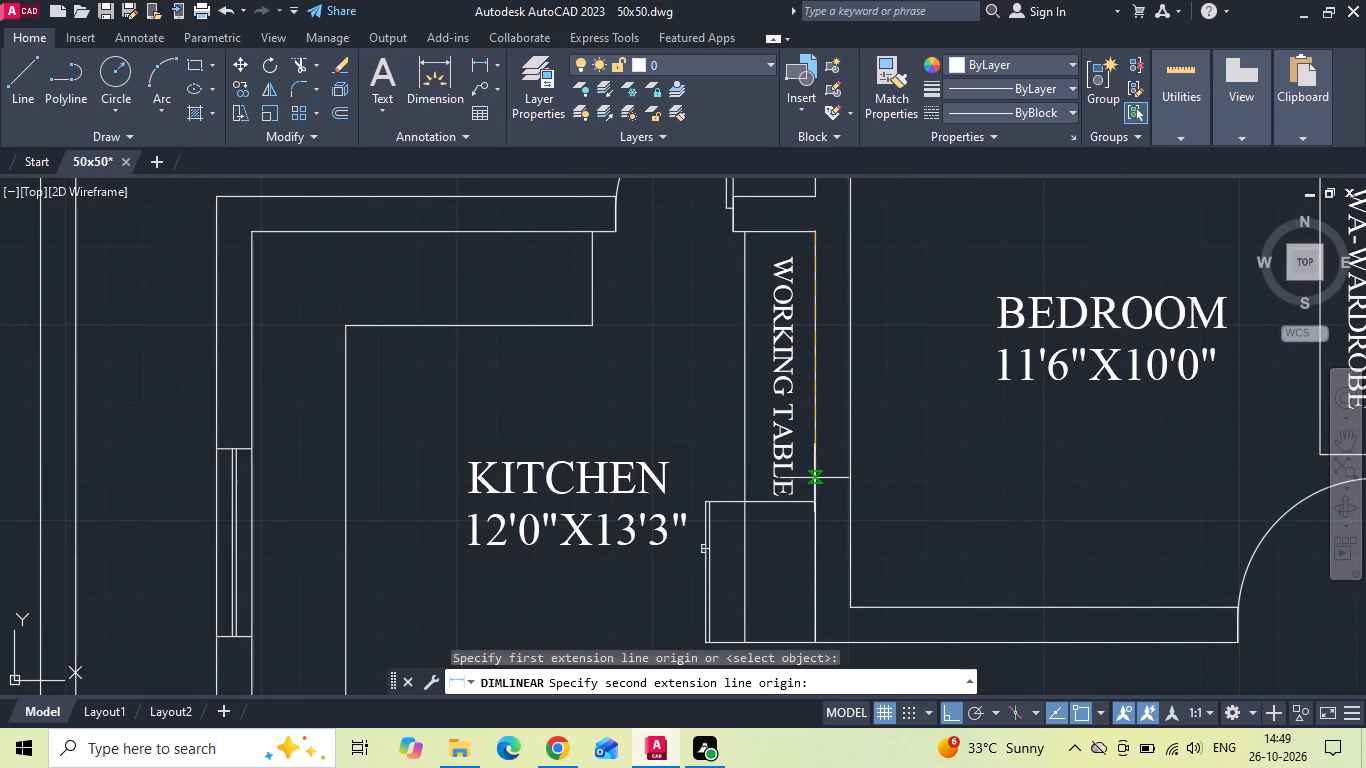
click(814, 502)
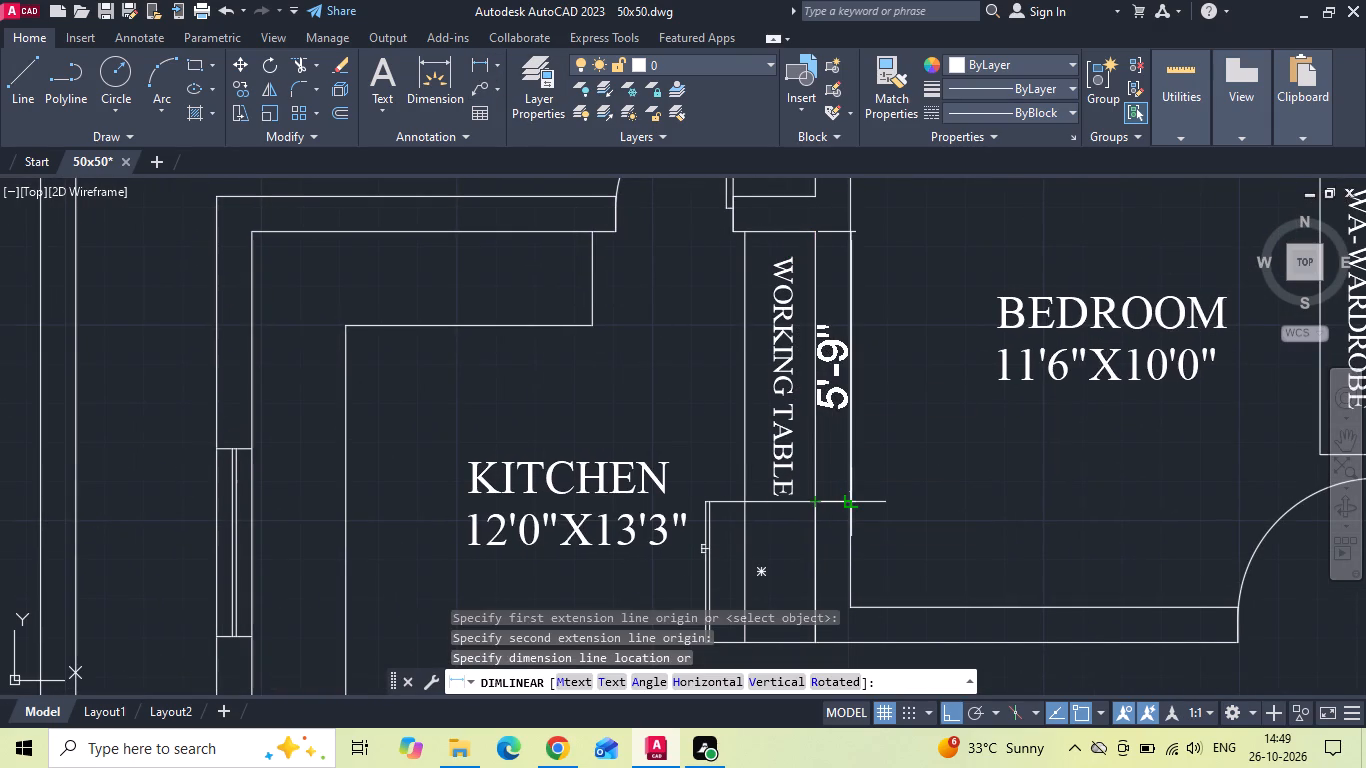
key(Escape)
Draw a line across the working table's south end, along the refrigerator block's north edge.
scroll(801, 506, up, 1)
key(l)
key(space)
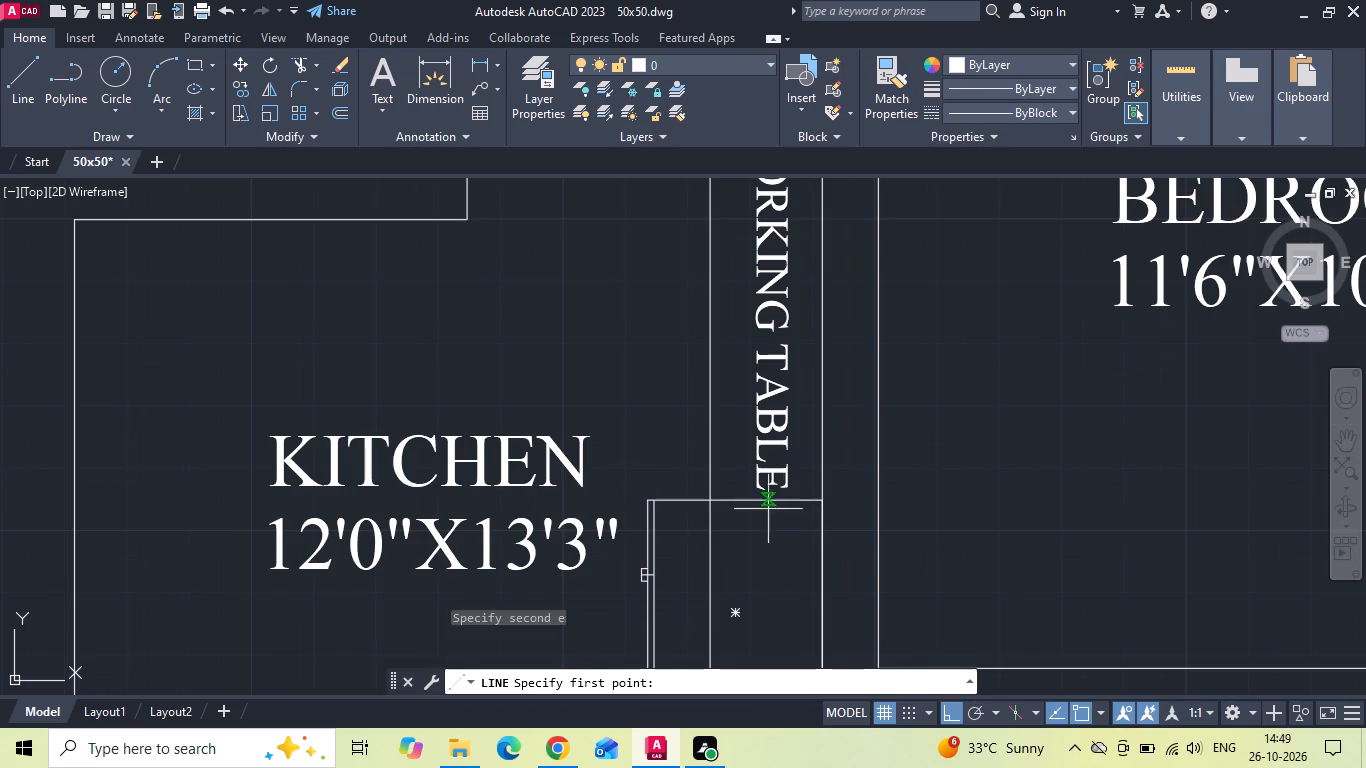
click(710, 502)
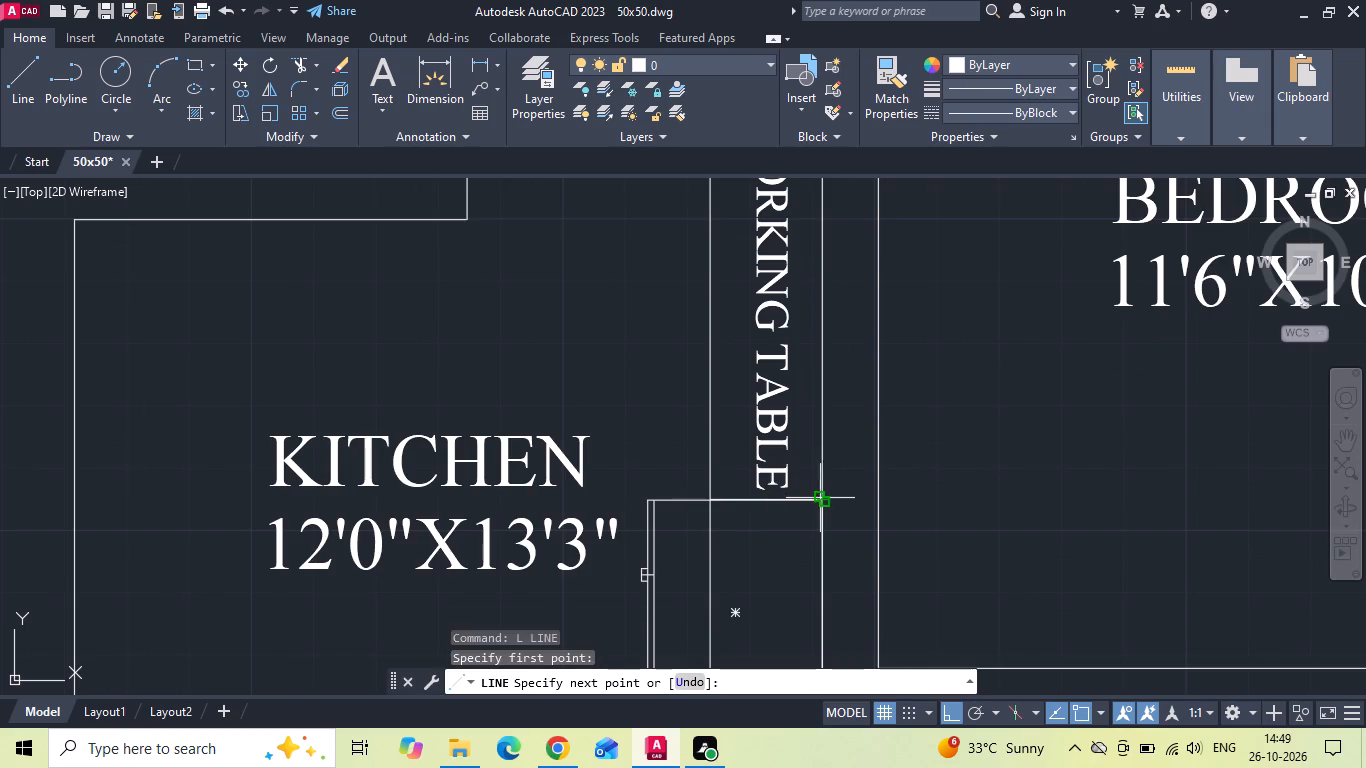
click(823, 498)
key(Escape)
Trim away the part of the working table's west edge line that crosses the refrigerator block.
key(t)
key(r)
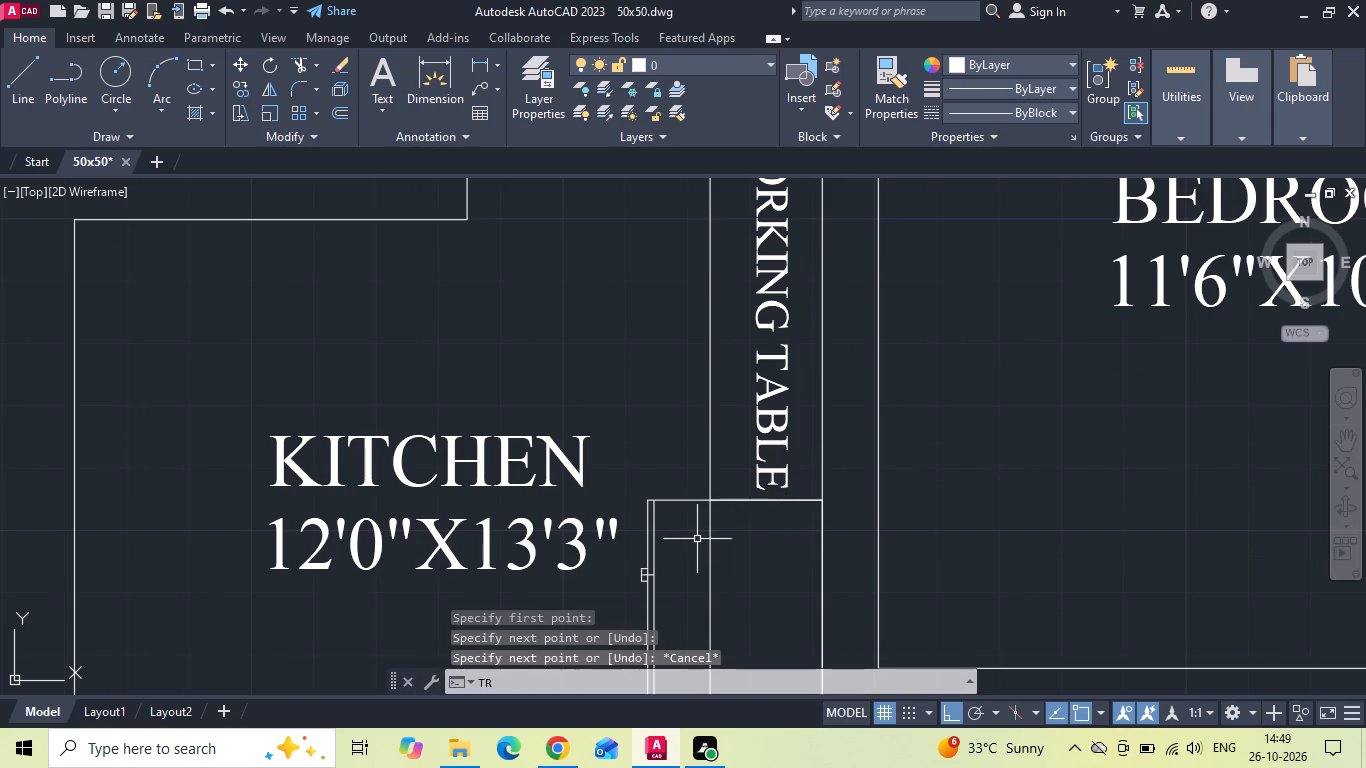
key(space)
drag(701, 533, 718, 558)
scroll(710, 498, down, 3)
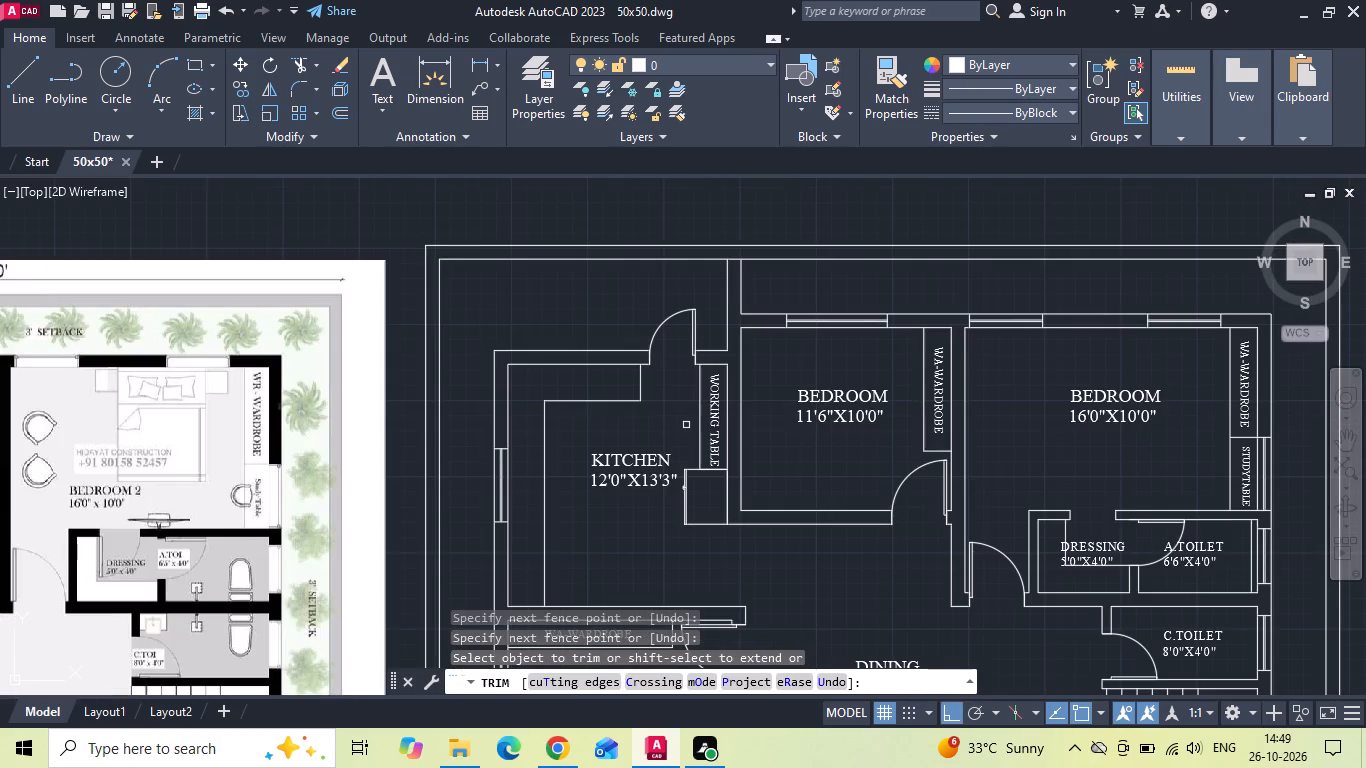
scroll(686, 425, down, 1)
key(Escape)
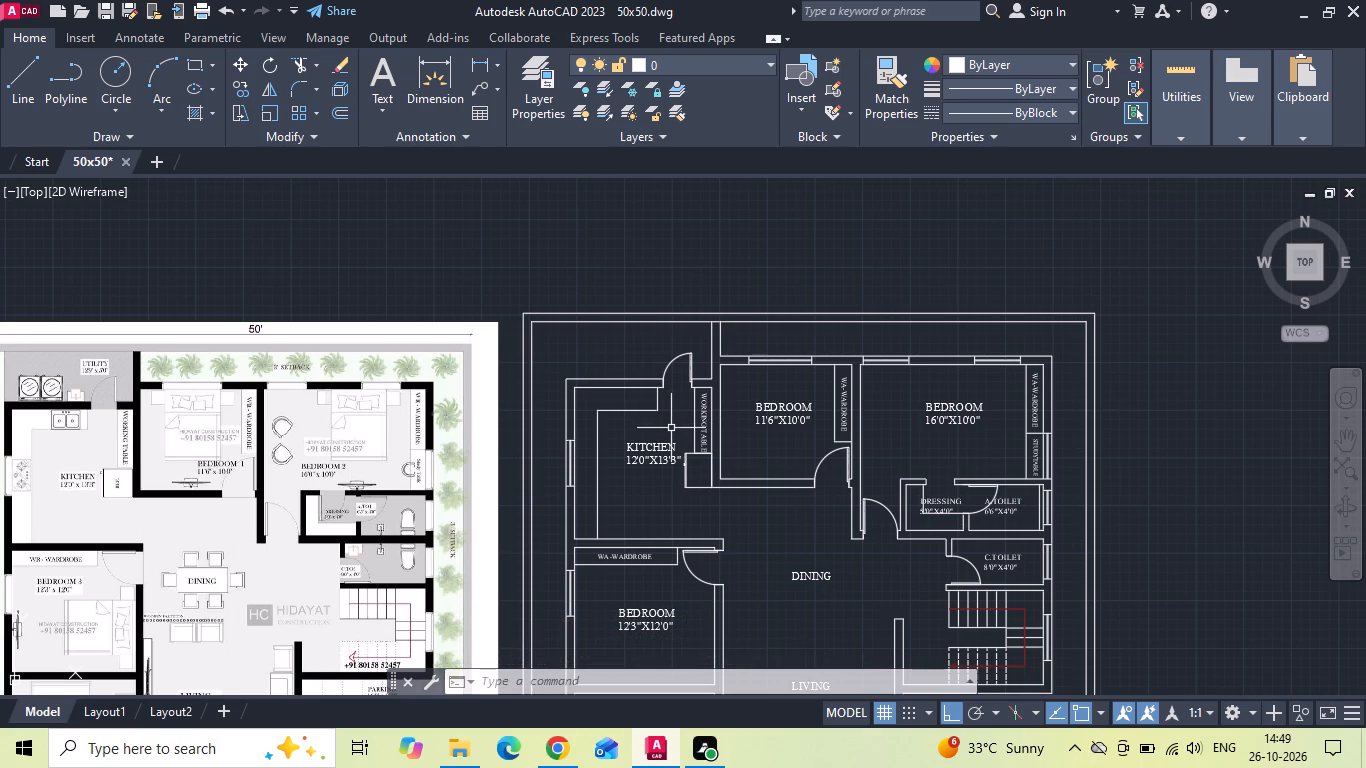
Save the drawing with the refrigerator and working table in place.
key(ctrl+s)
key(ctrl+s)
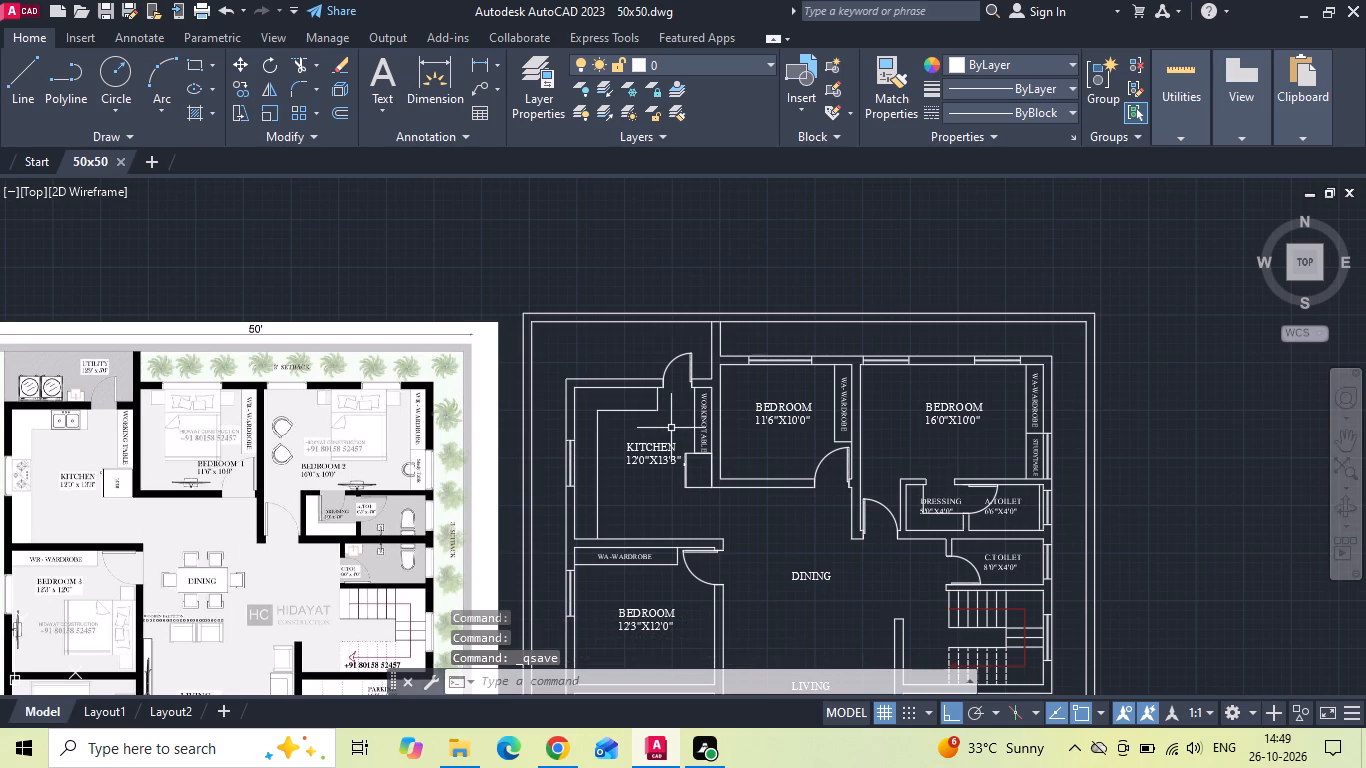
Copy the entire redrawn floor plan horizontally into the empty space to its east.
scroll(725, 291, down, 2)
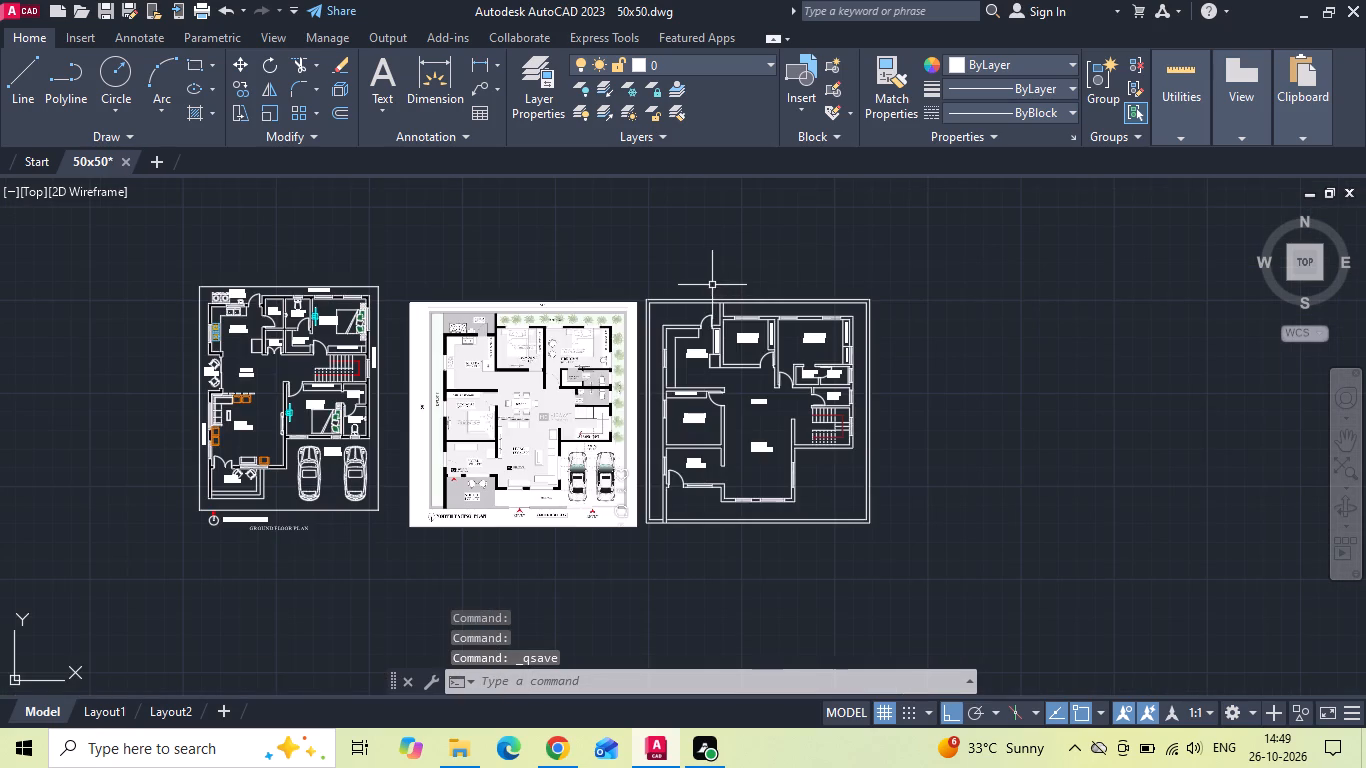
drag(919, 283, 894, 318)
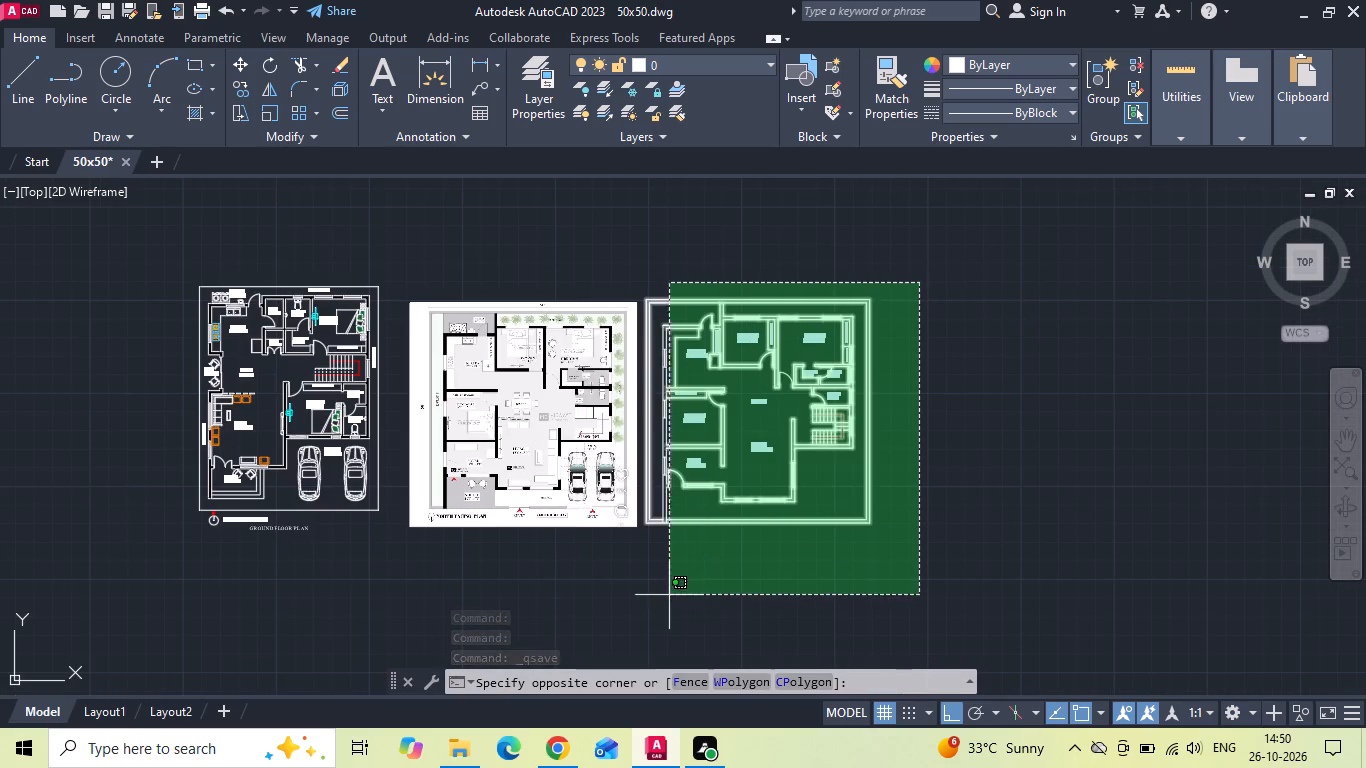
click(643, 589)
right_click(686, 409)
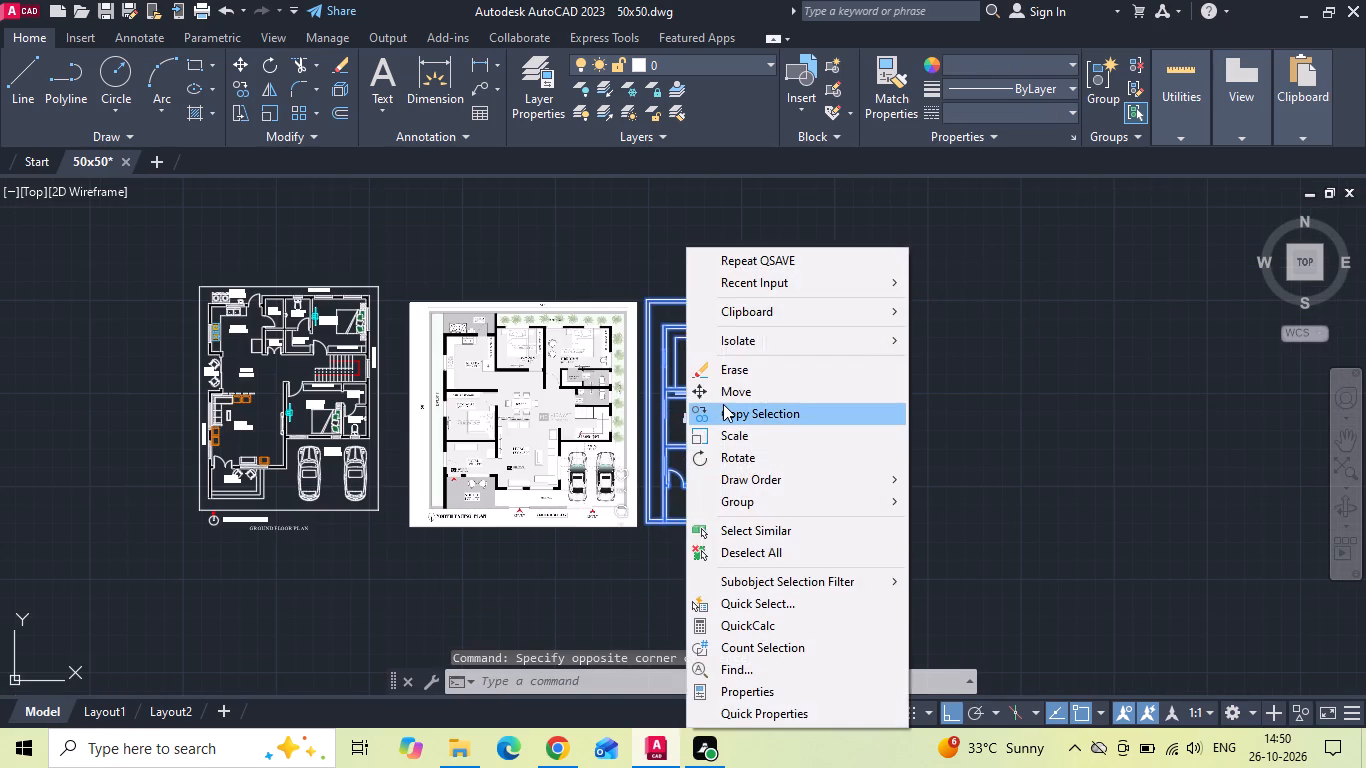
click(725, 403)
drag(730, 402, 762, 397)
click(1007, 394)
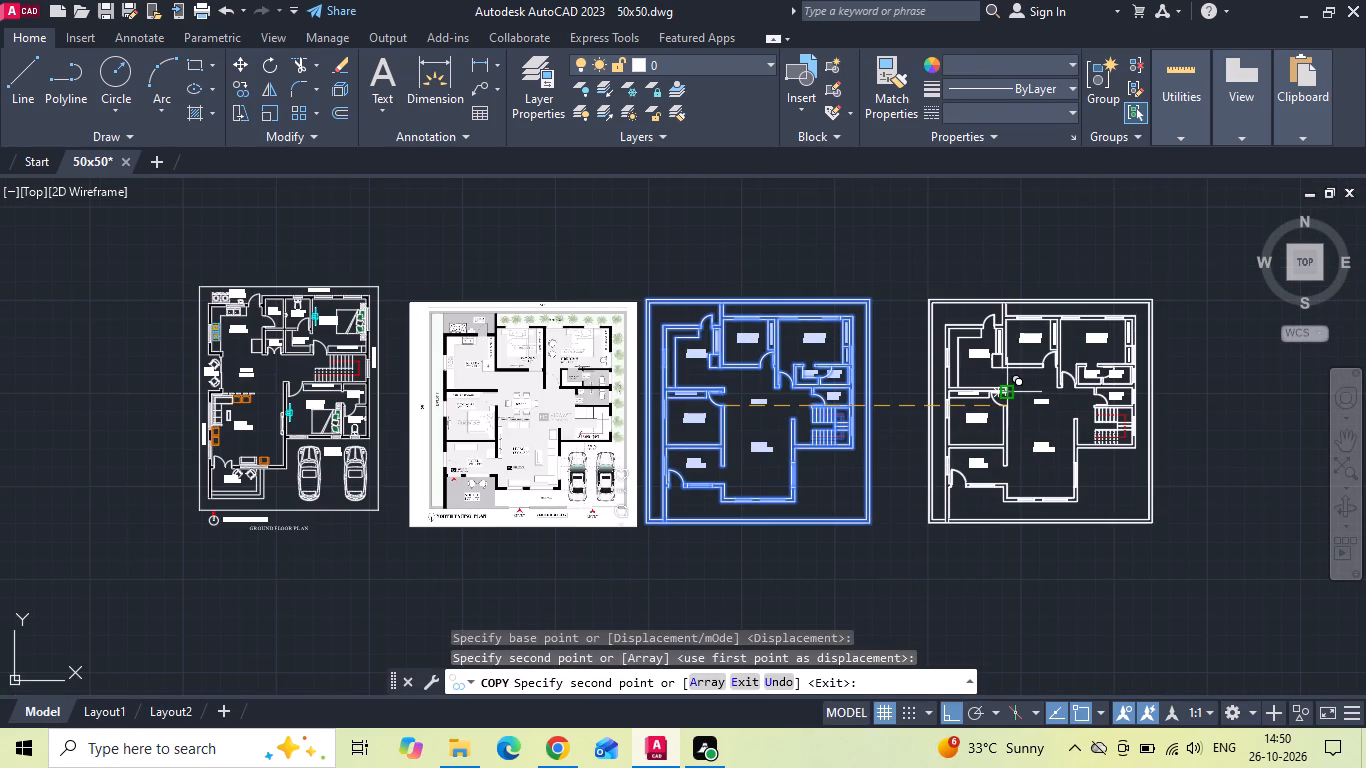
key(Escape)
Erase the refrigerator block from the kitchen in the copied floor plan.
scroll(762, 377, up, 2)
click(637, 339)
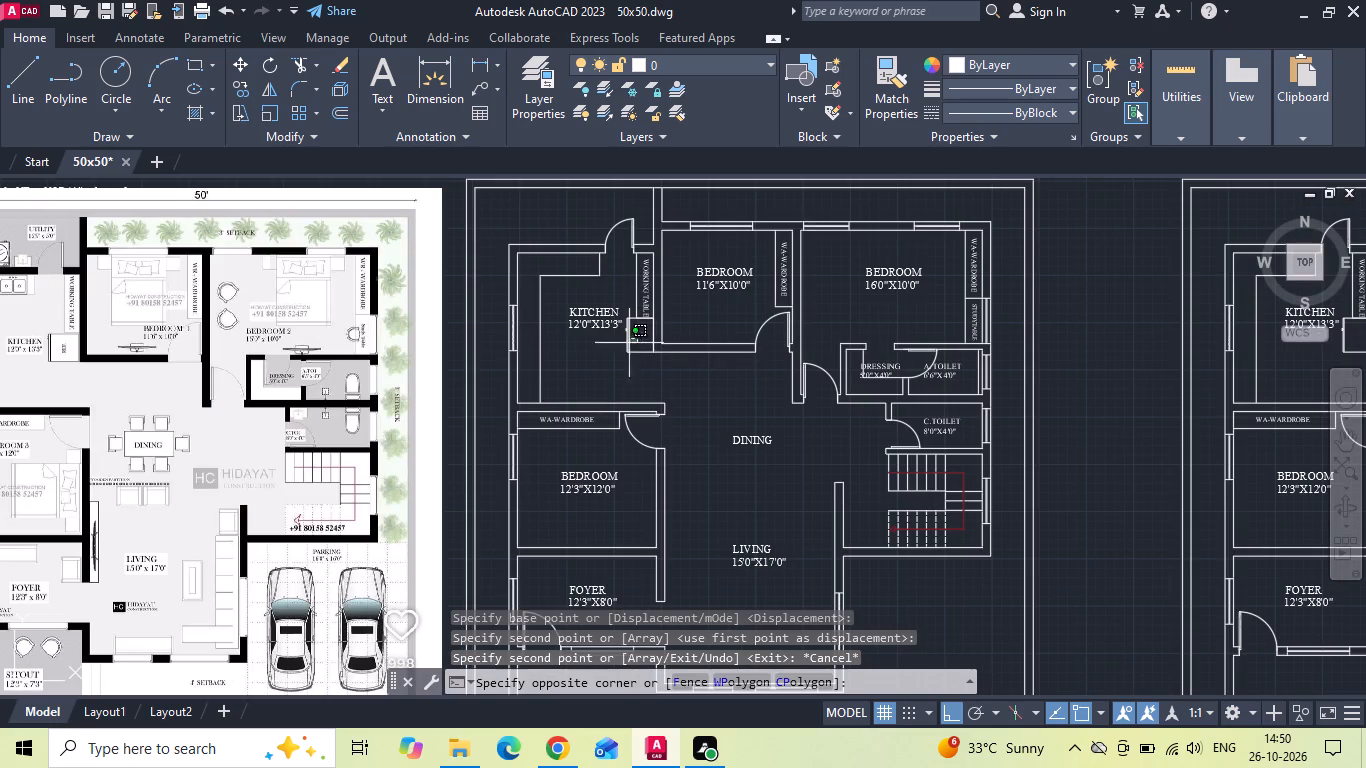
key(Escape)
scroll(572, 375, down, 1)
scroll(1054, 338, up, 2)
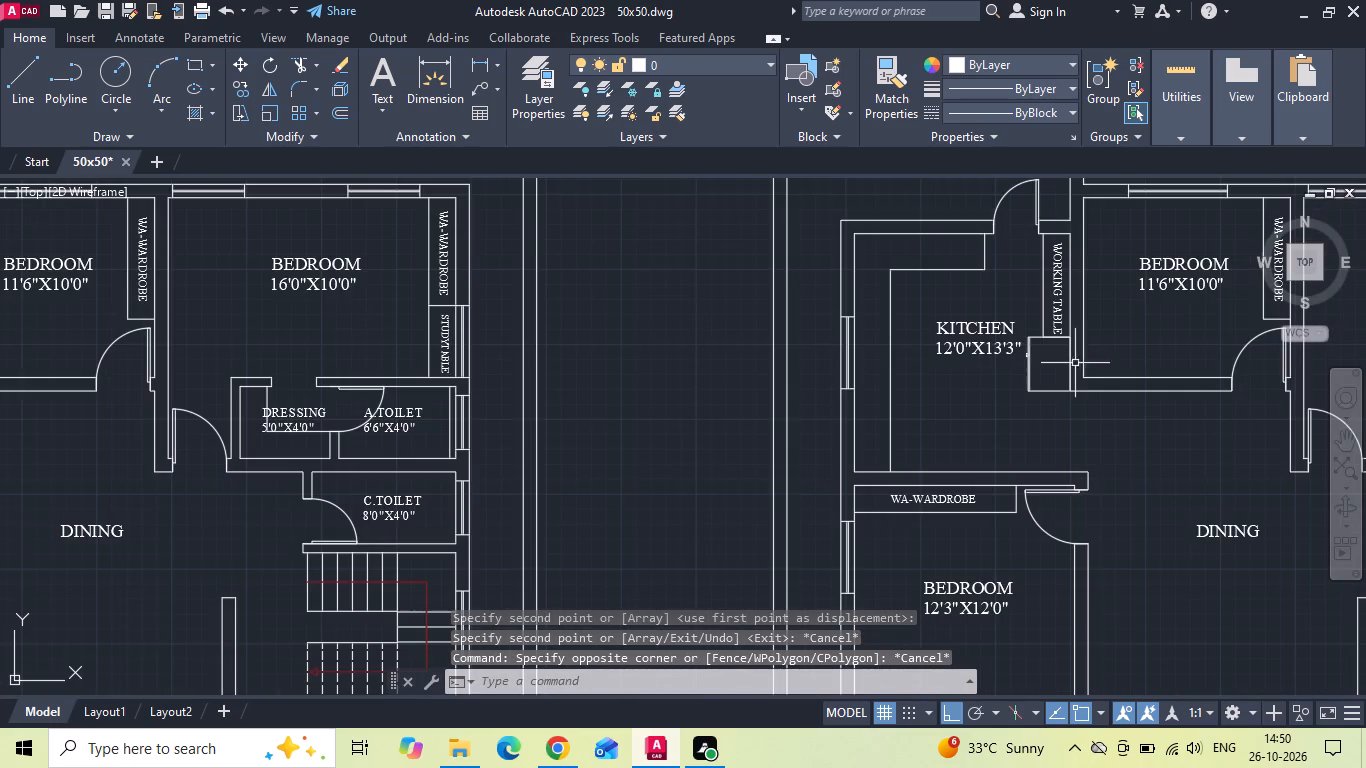
drag(1056, 382, 1025, 407)
click(1010, 418)
key(Delete)
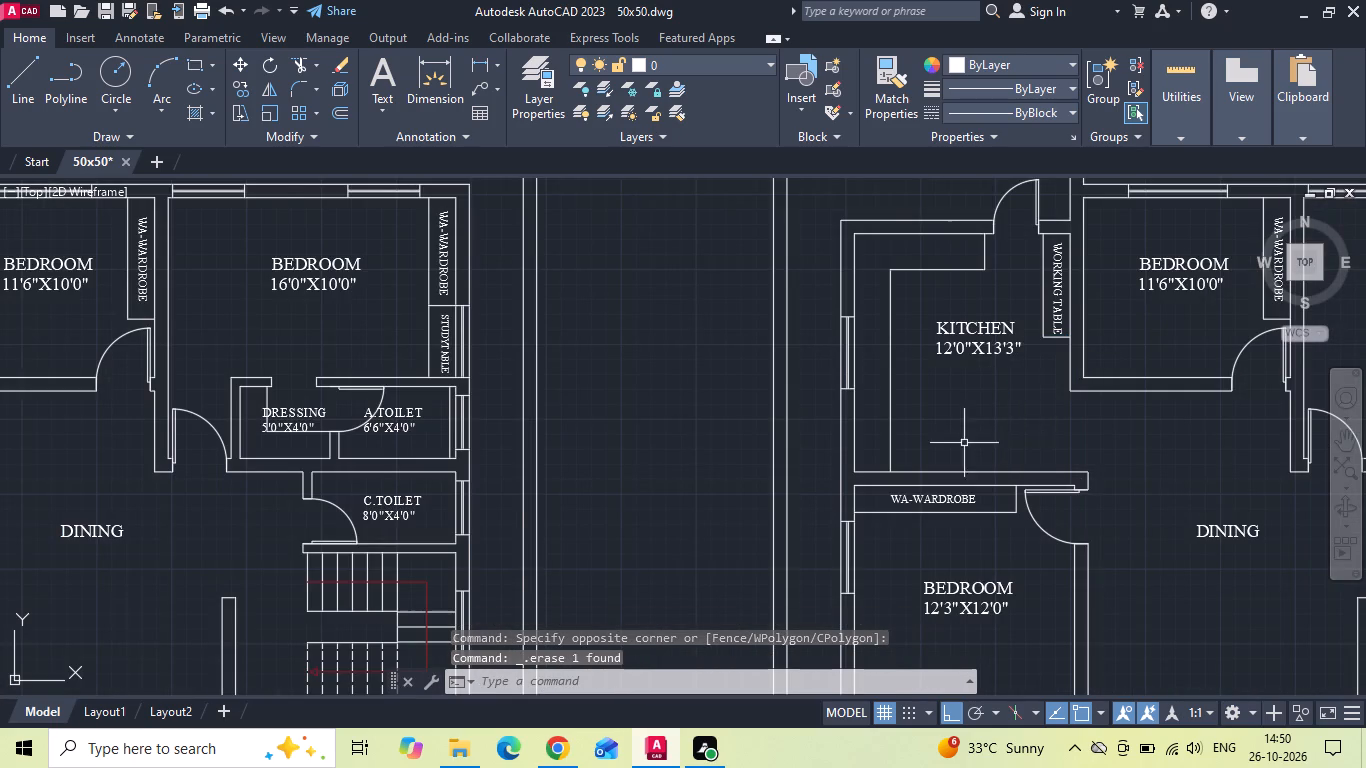
In the original redrawn plan, extend the west face line of the living room's southwest wall south to the boundary wall.
scroll(852, 450, down, 2)
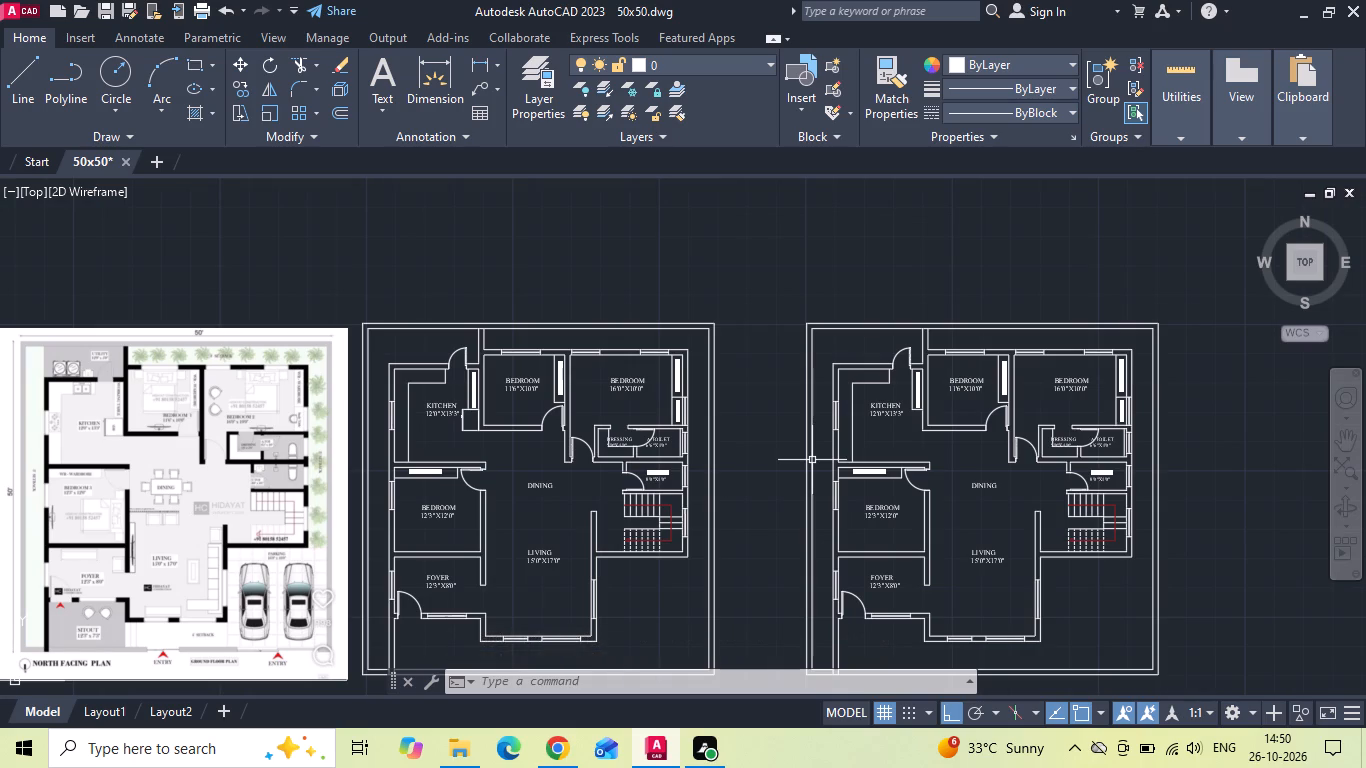
middle_drag(810, 460, 797, 375)
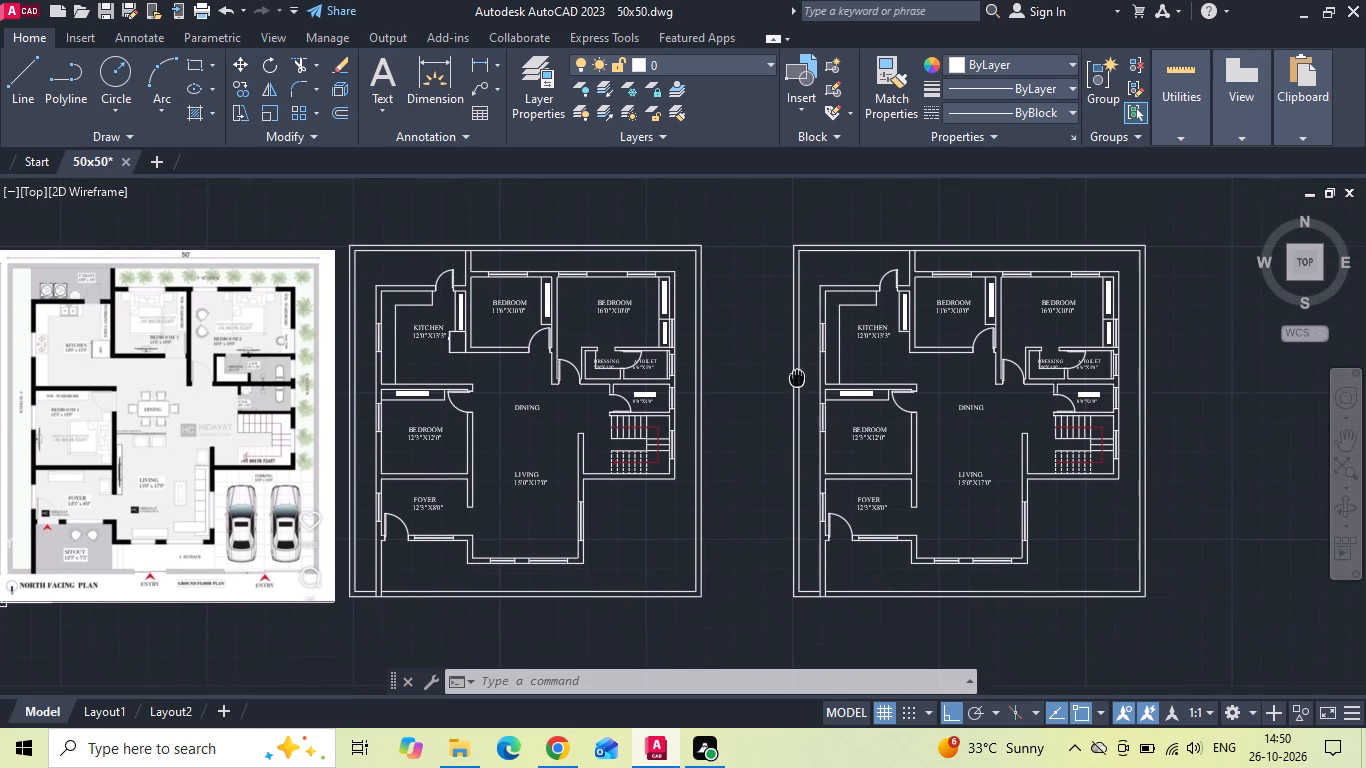
middle_drag(797, 375, 797, 374)
scroll(103, 546, up, 3)
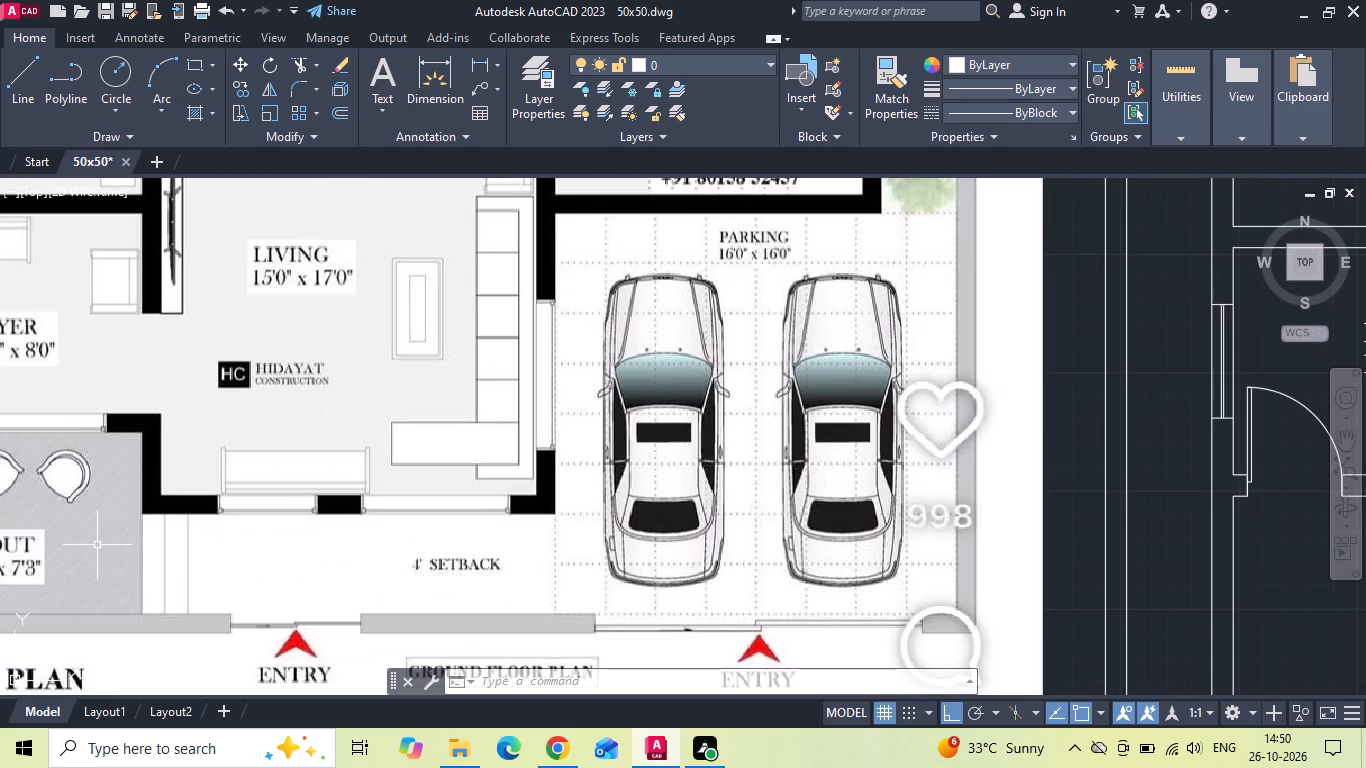
scroll(97, 545, down, 3)
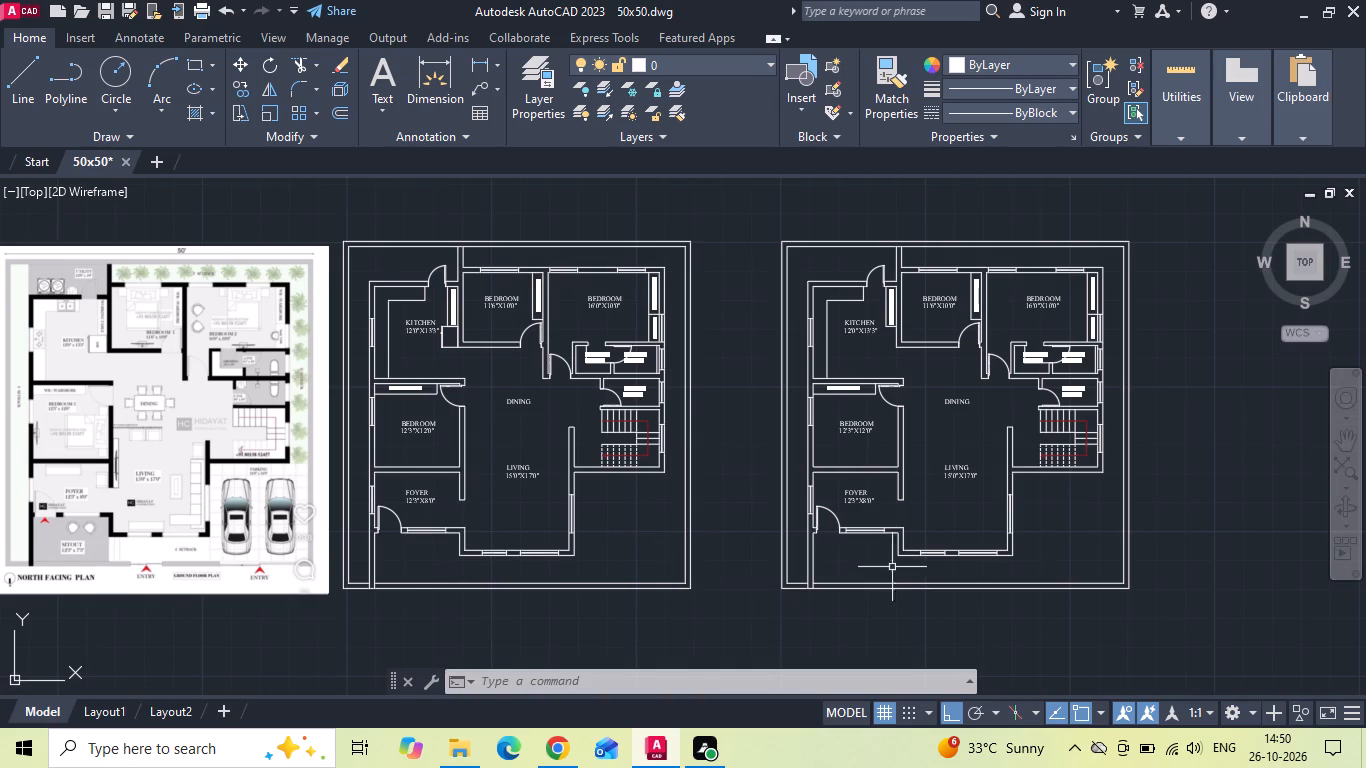
scroll(421, 568, up, 2)
middle_drag(428, 565, 507, 532)
key(e)
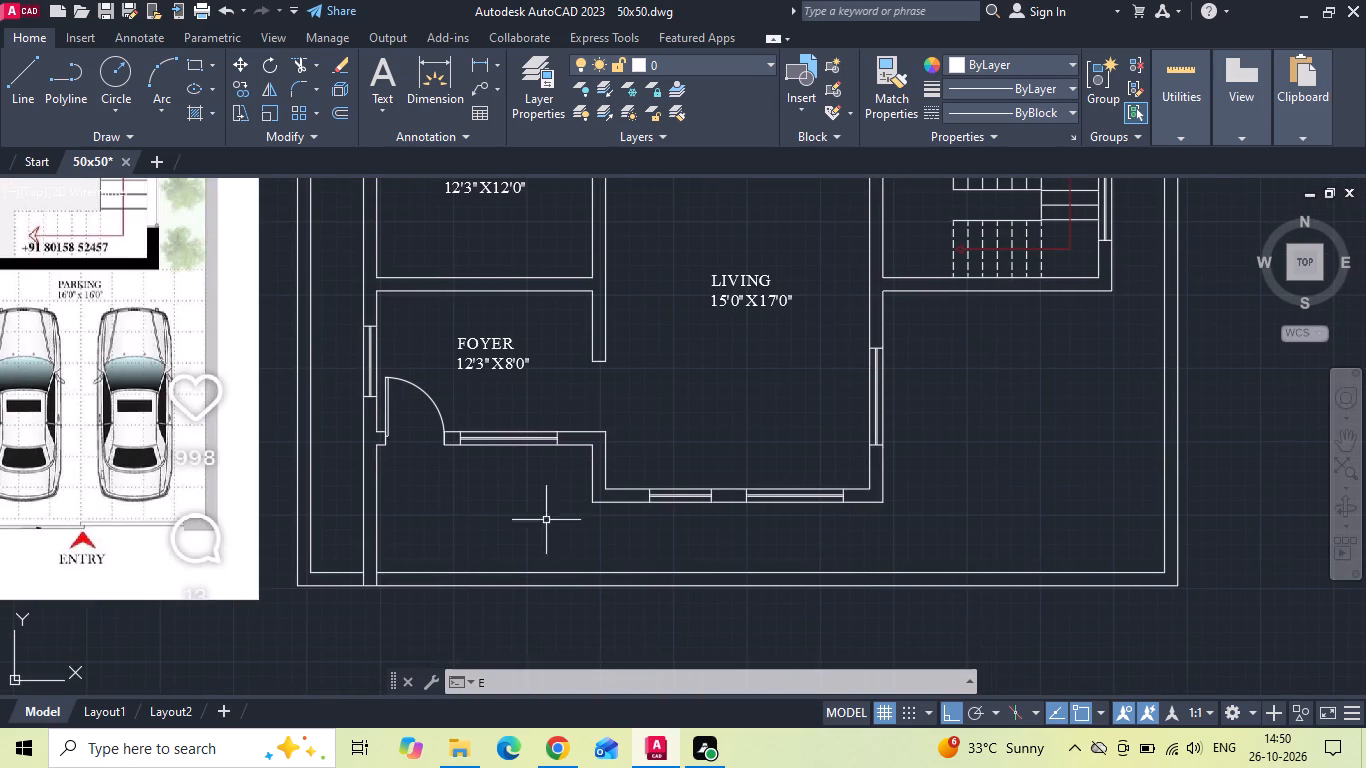
key(x)
key(space)
click(594, 490)
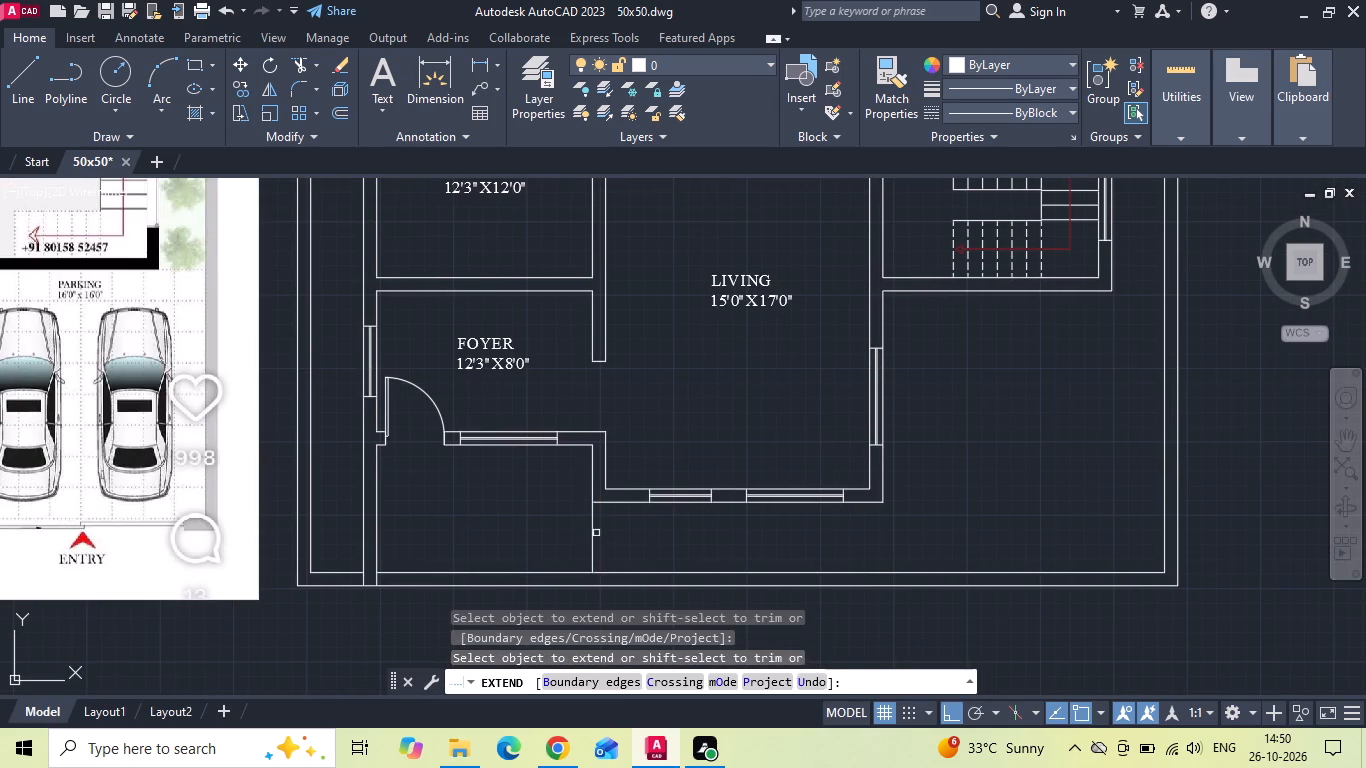
key(Escape)
Copy the extended line east at distances of 10 and 20 to form the entry steps beside the sit-out.
click(601, 536)
click(566, 531)
right_click(566, 531)
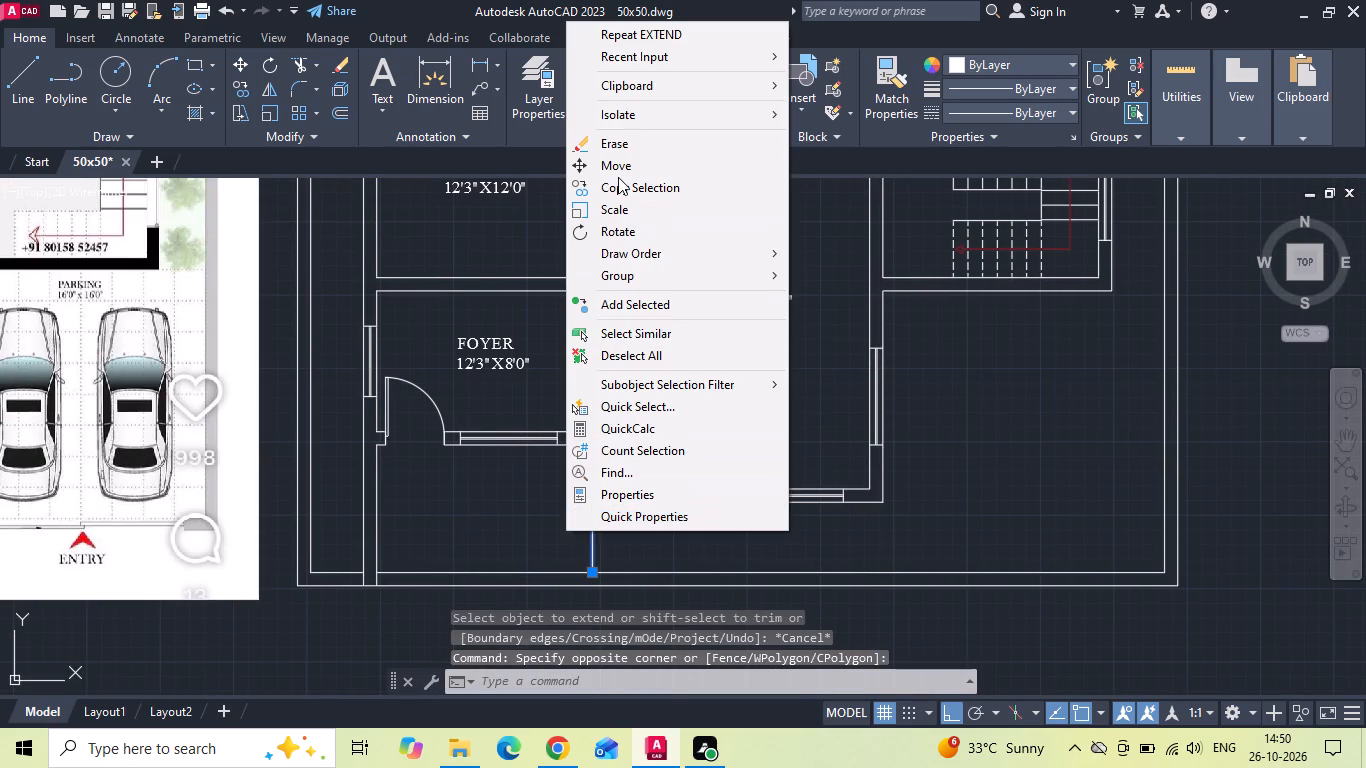
click(618, 177)
drag(644, 260, 696, 281)
text(10)
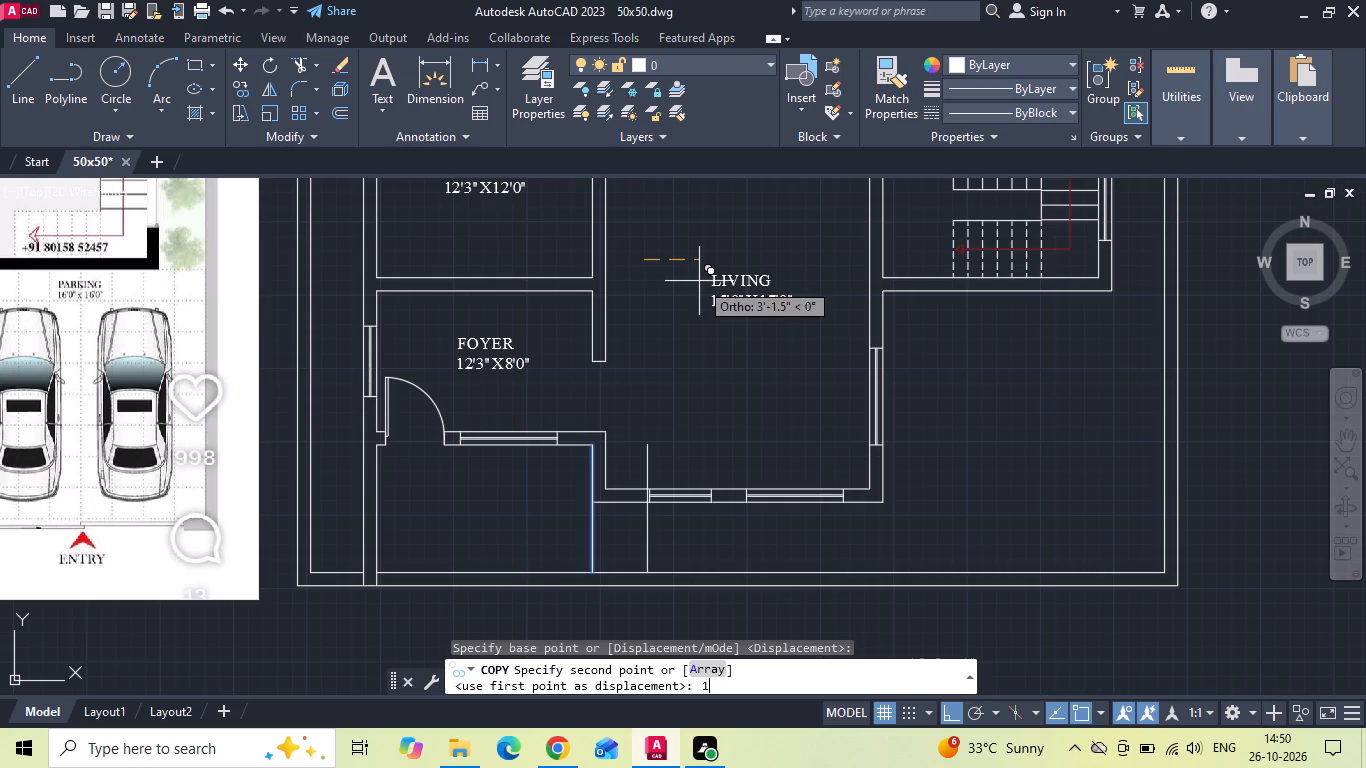
key(Return)
text(20)
key(Return)
key(Escape)
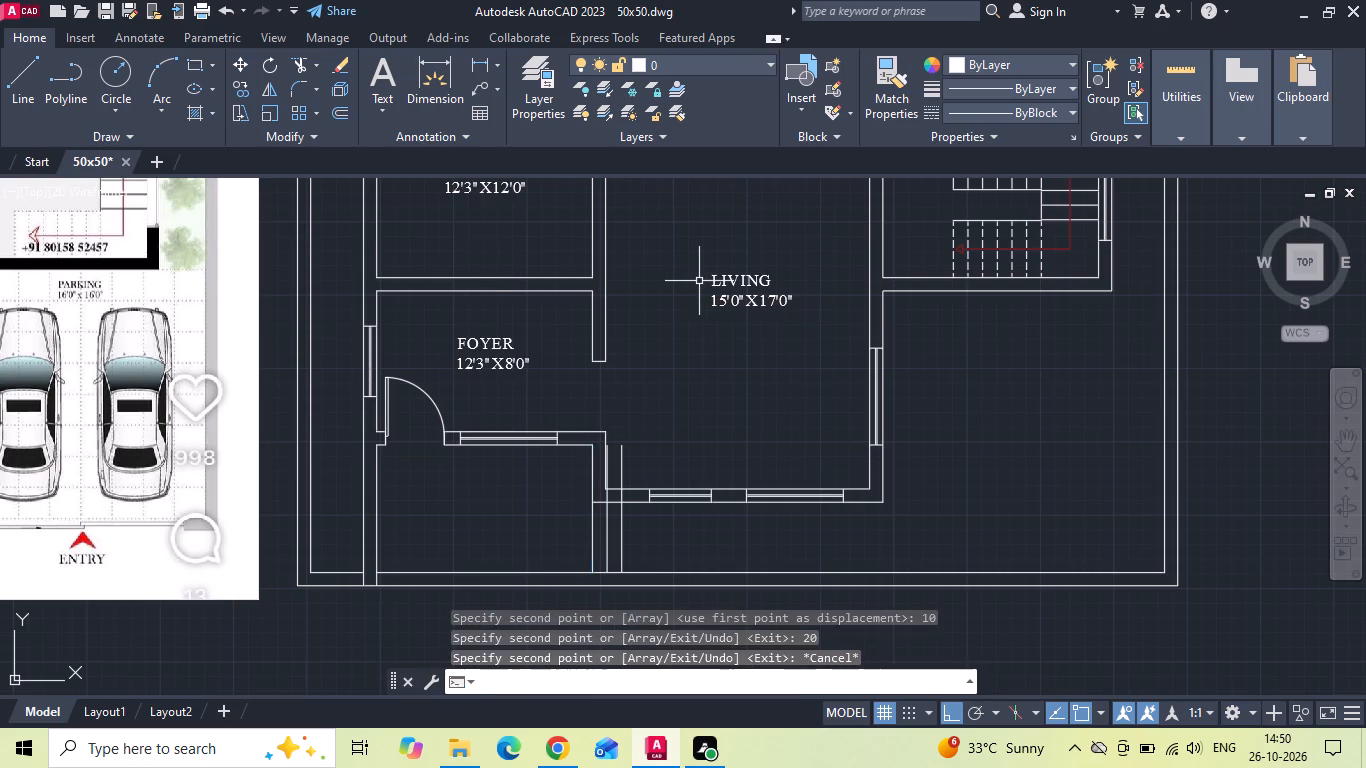
Trim the two entry step lines where they run past the living room's south wall, keeping them between wall and boundary.
scroll(701, 281, down, 1)
scroll(51, 453, up, 1)
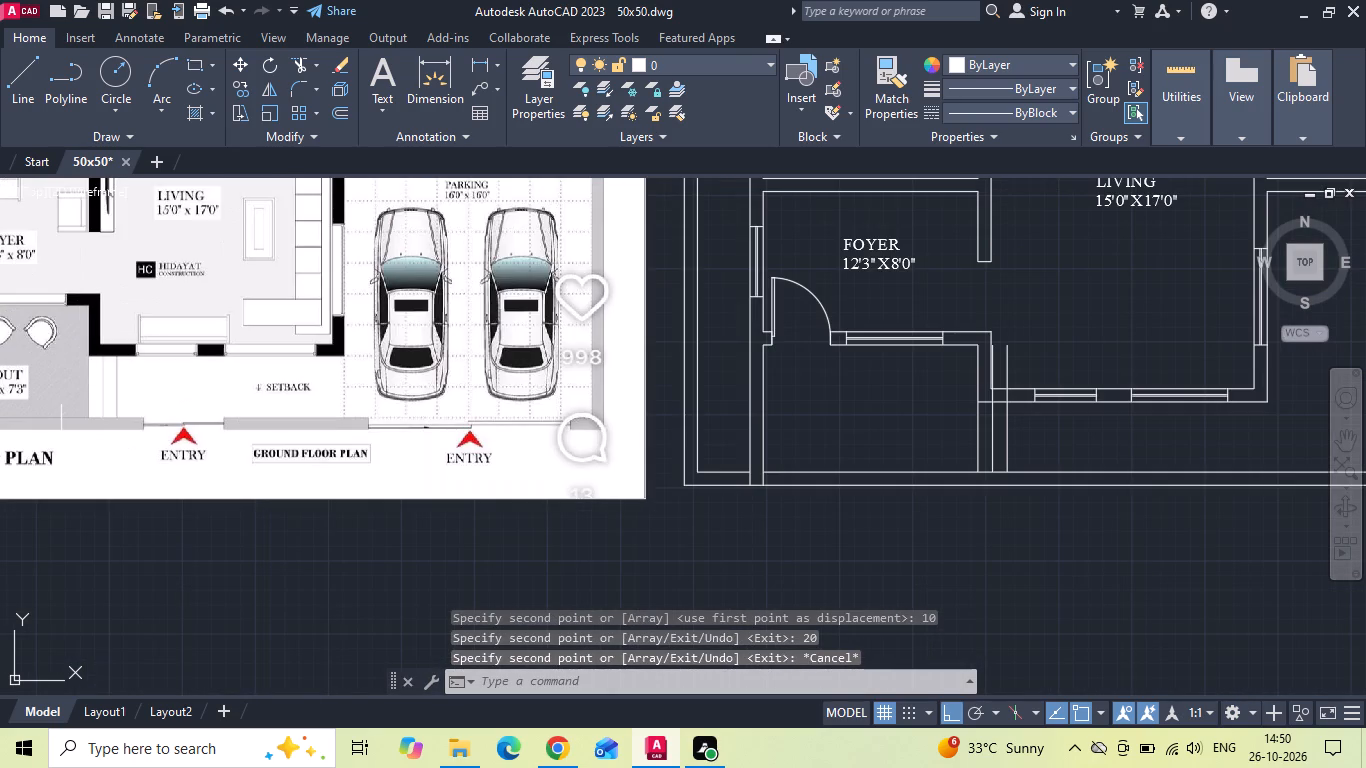
text(TR)
key(space)
key(space)
scroll(989, 379, up, 3)
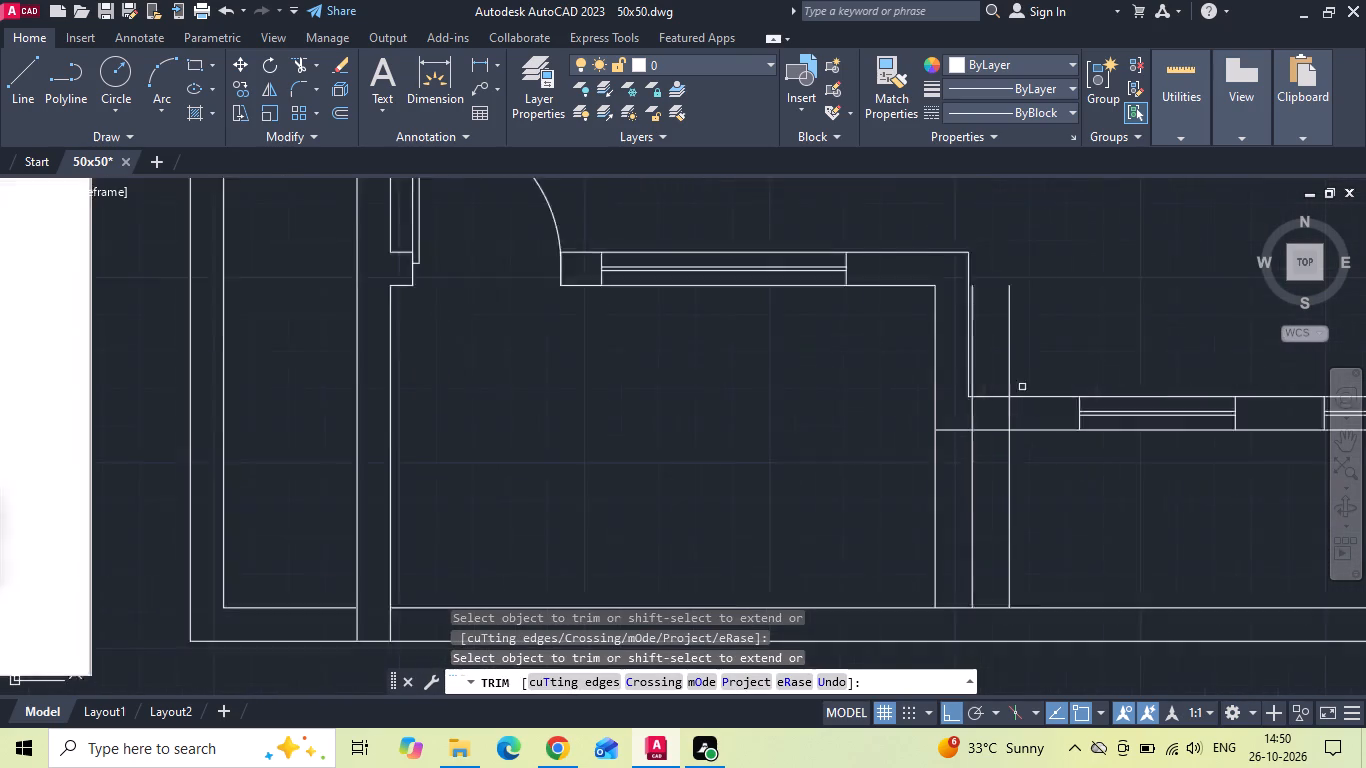
click(1013, 435)
click(916, 429)
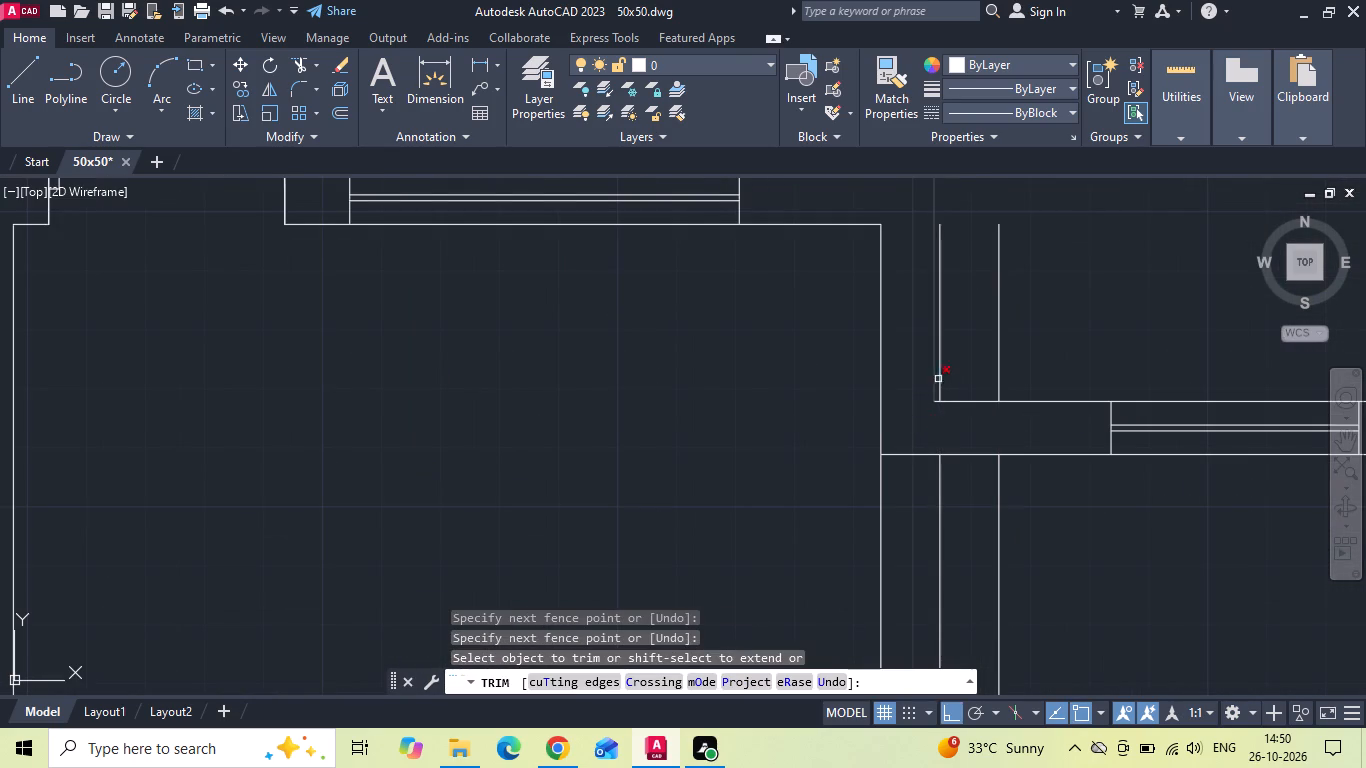
click(940, 376)
drag(969, 356, 1023, 329)
scroll(1022, 330, down, 1)
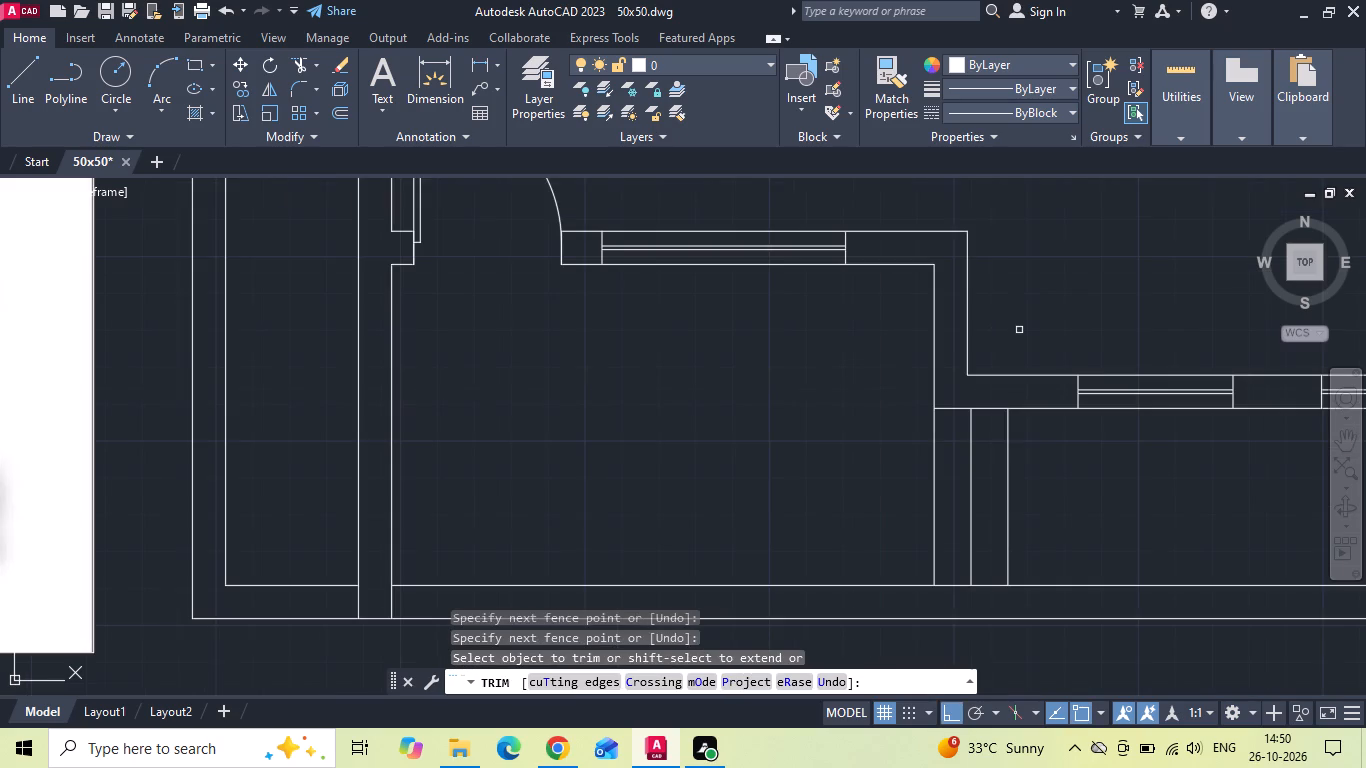
key(Escape)
Measure the width of the pedestrian entry opening in the south boundary wall on the reference image.
scroll(908, 365, down, 2)
scroll(854, 459, down, 1)
scroll(215, 398, up, 1)
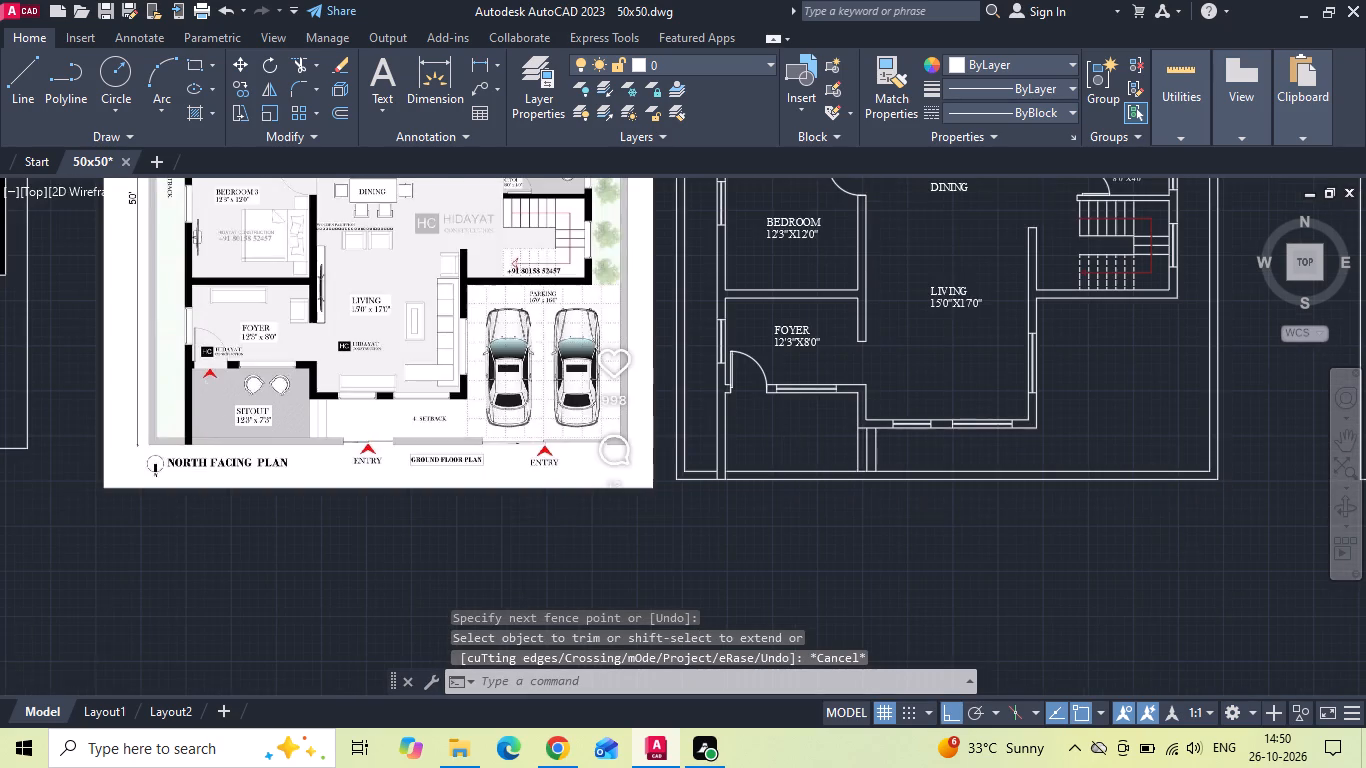
scroll(221, 392, up, 1)
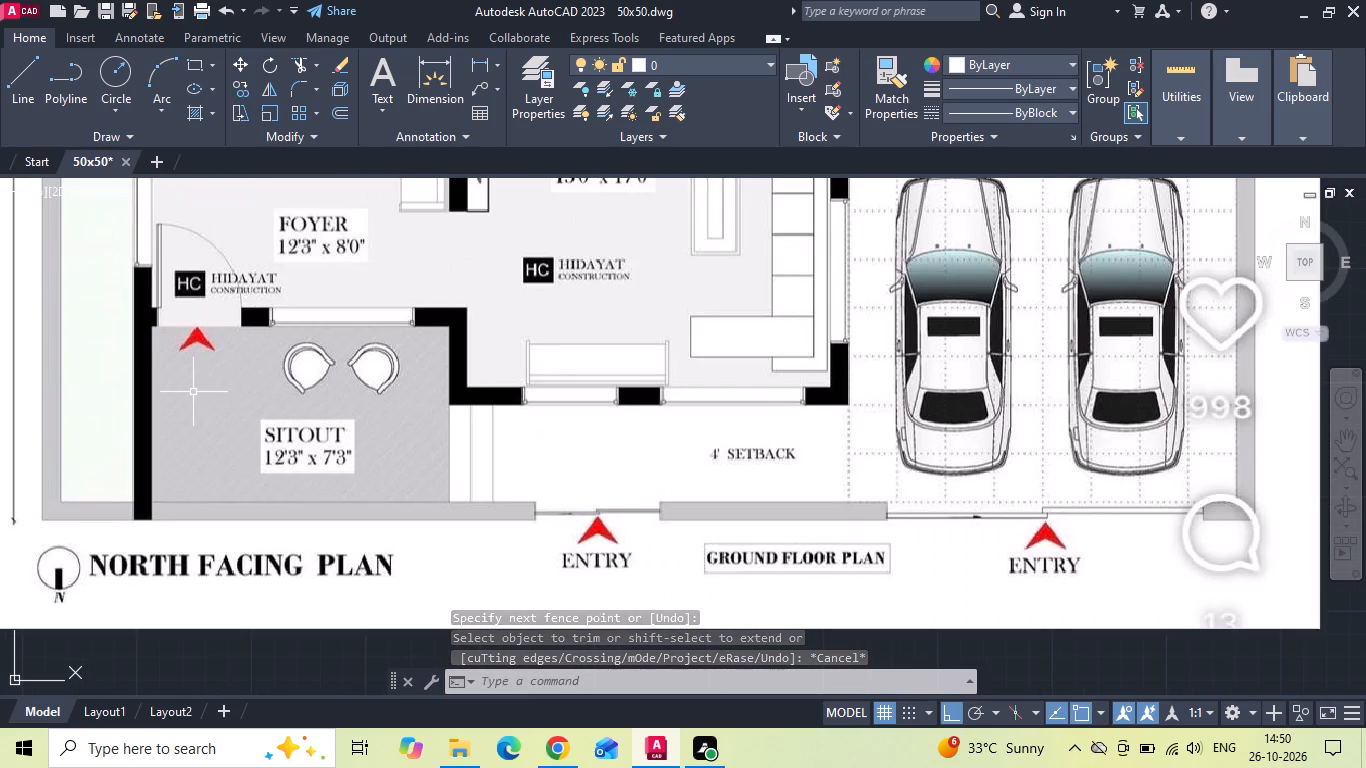
click(484, 63)
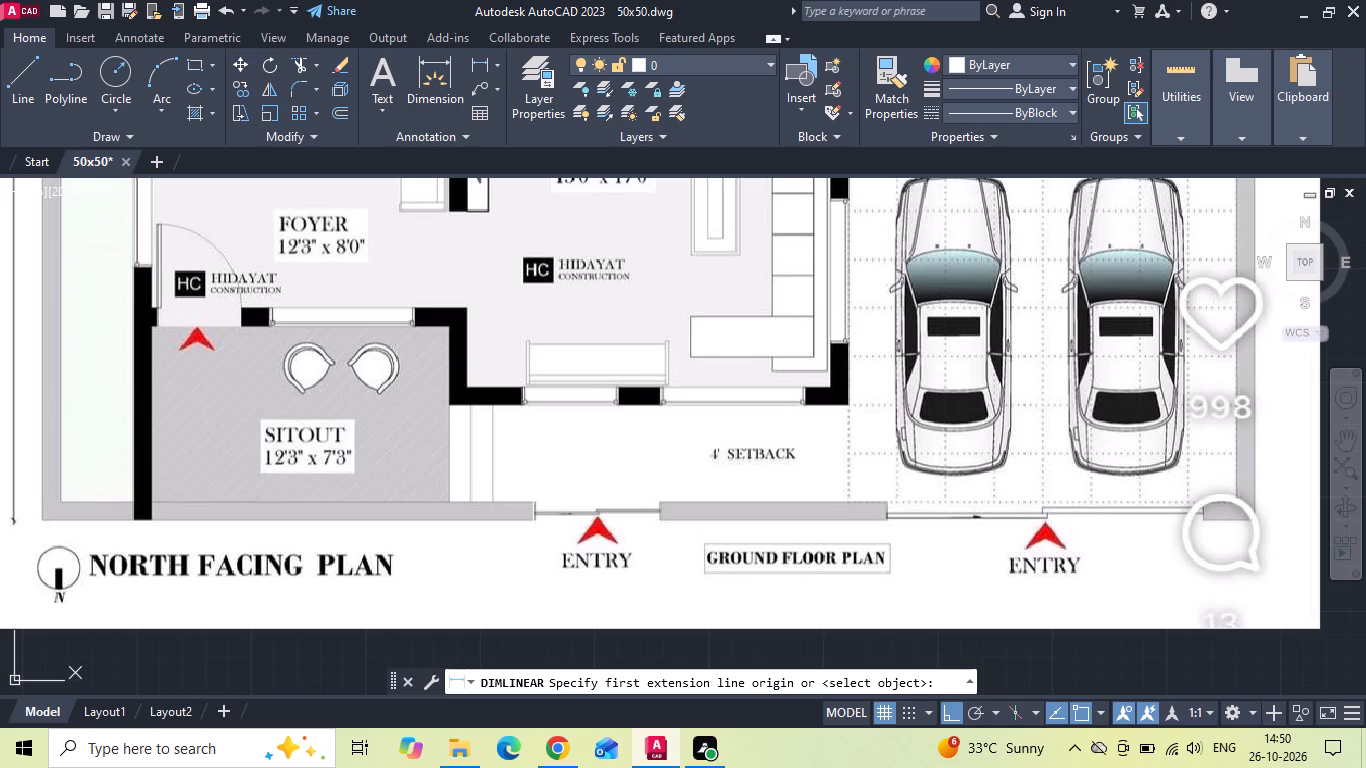
click(534, 524)
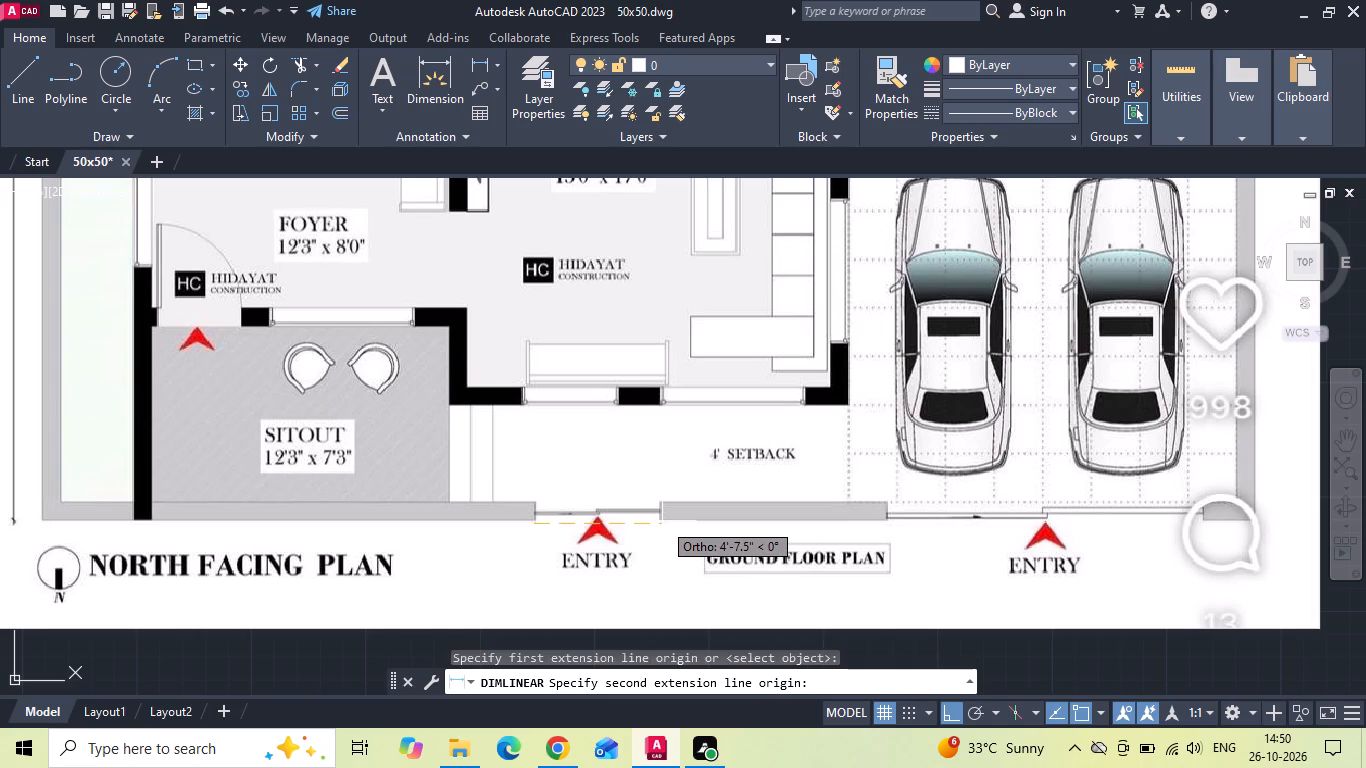
key(Escape)
scroll(413, 472, down, 2)
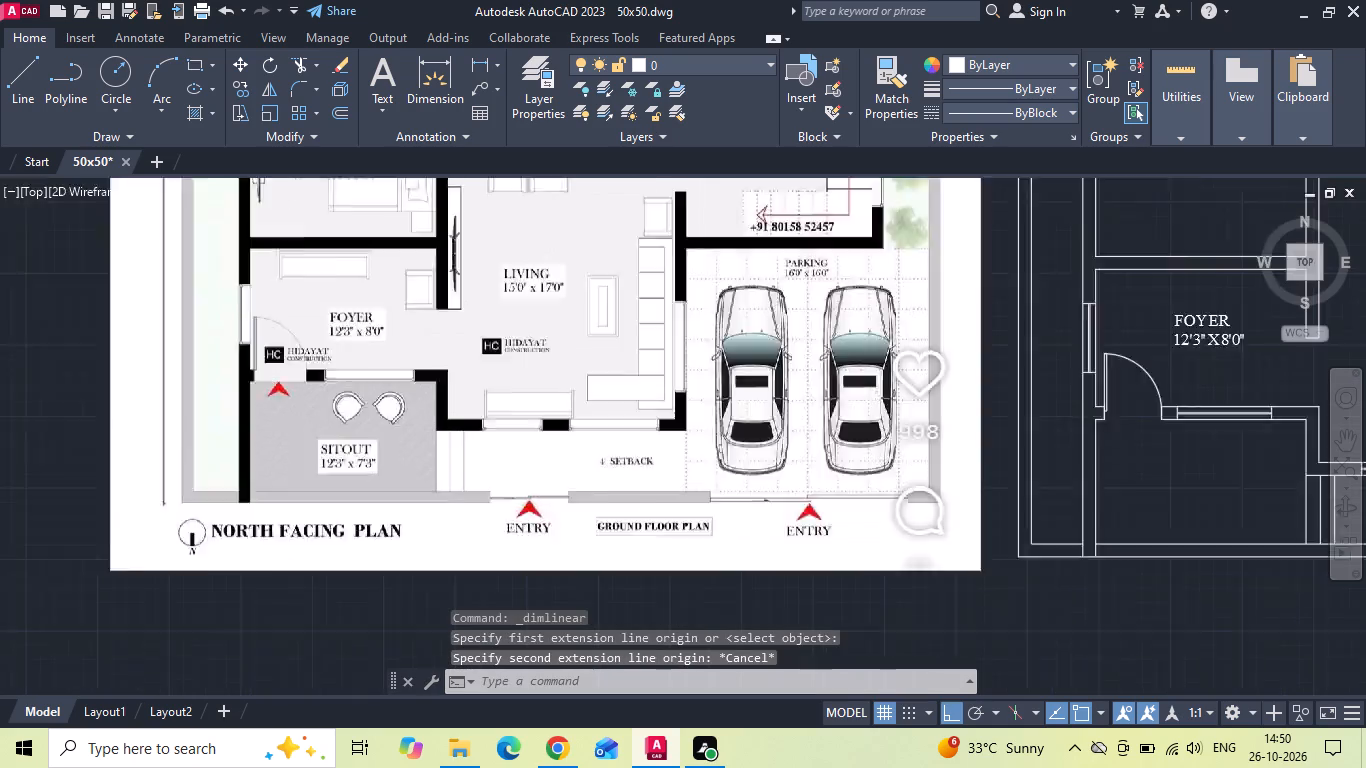
Offset the easternmost entry step line 2' to the east.
middle_drag(1078, 450, 615, 452)
scroll(585, 522, up, 1)
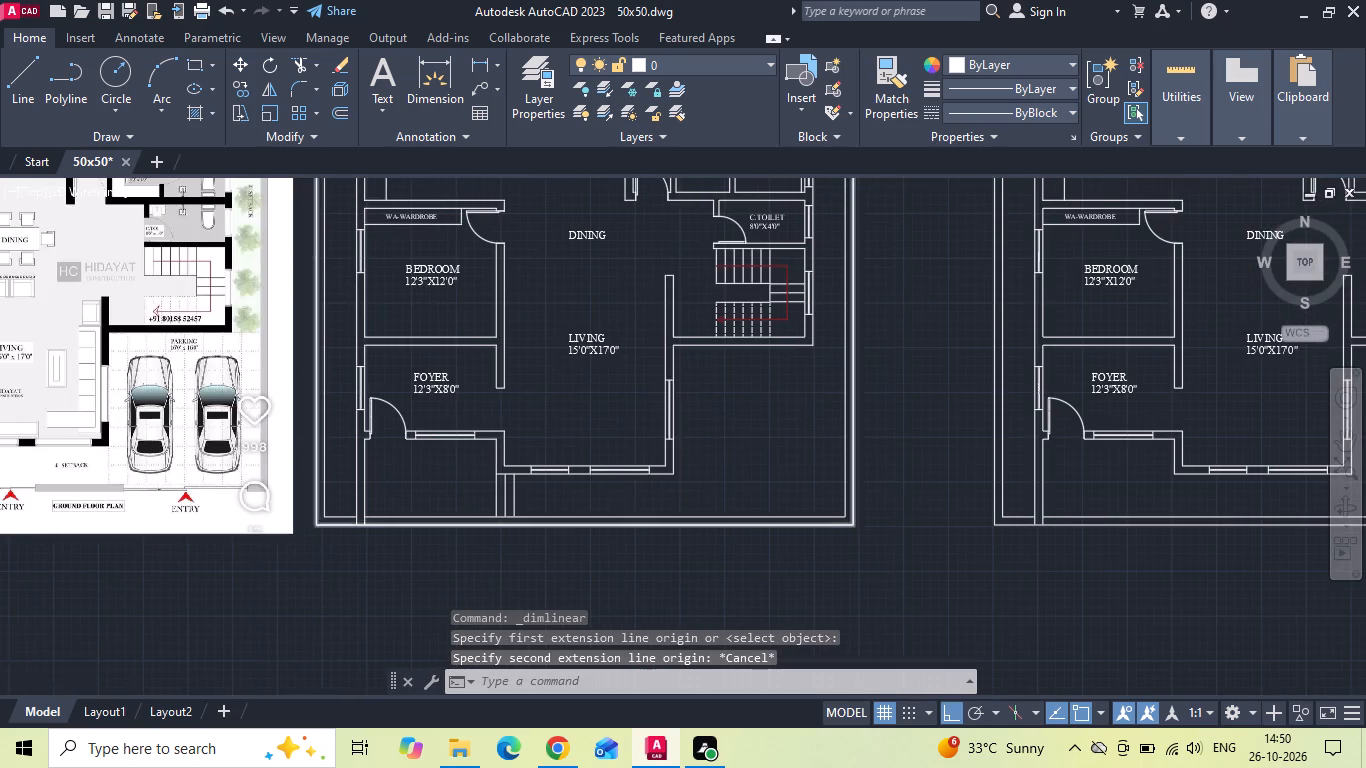
scroll(584, 522, up, 1)
text(O)
key(space)
key(3)
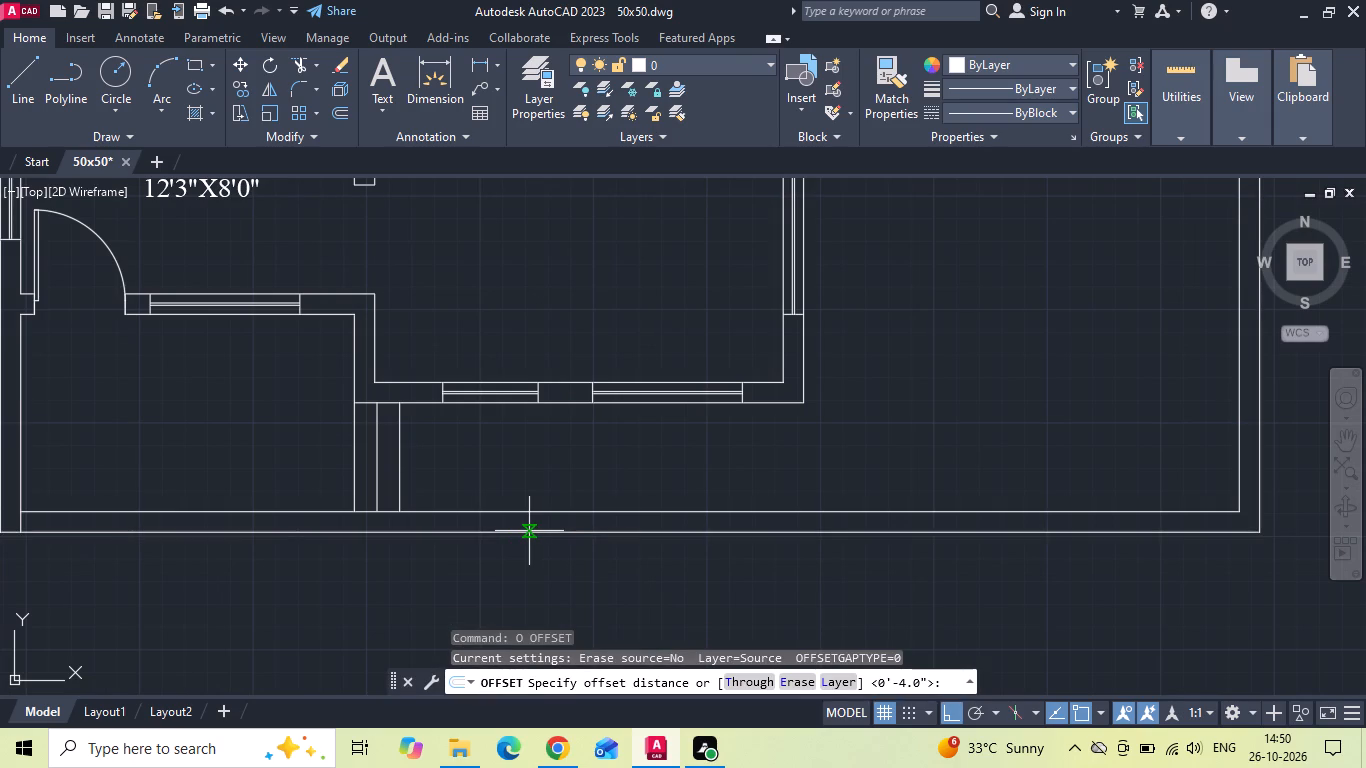
key(BackSpace)
key(2)
key(apostrophe)
key(Return)
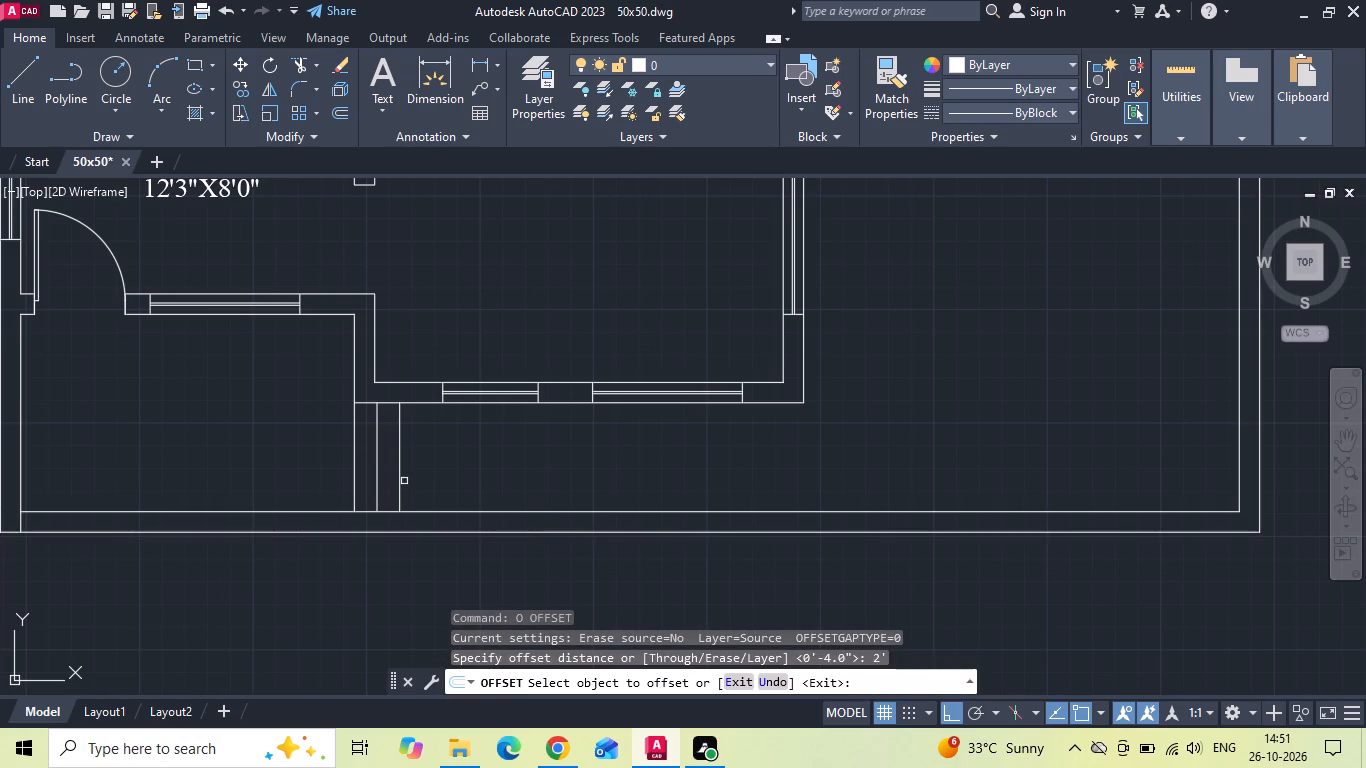
click(397, 475)
click(458, 455)
Extend the offset line south to the outer face of the boundary wall.
key(e)
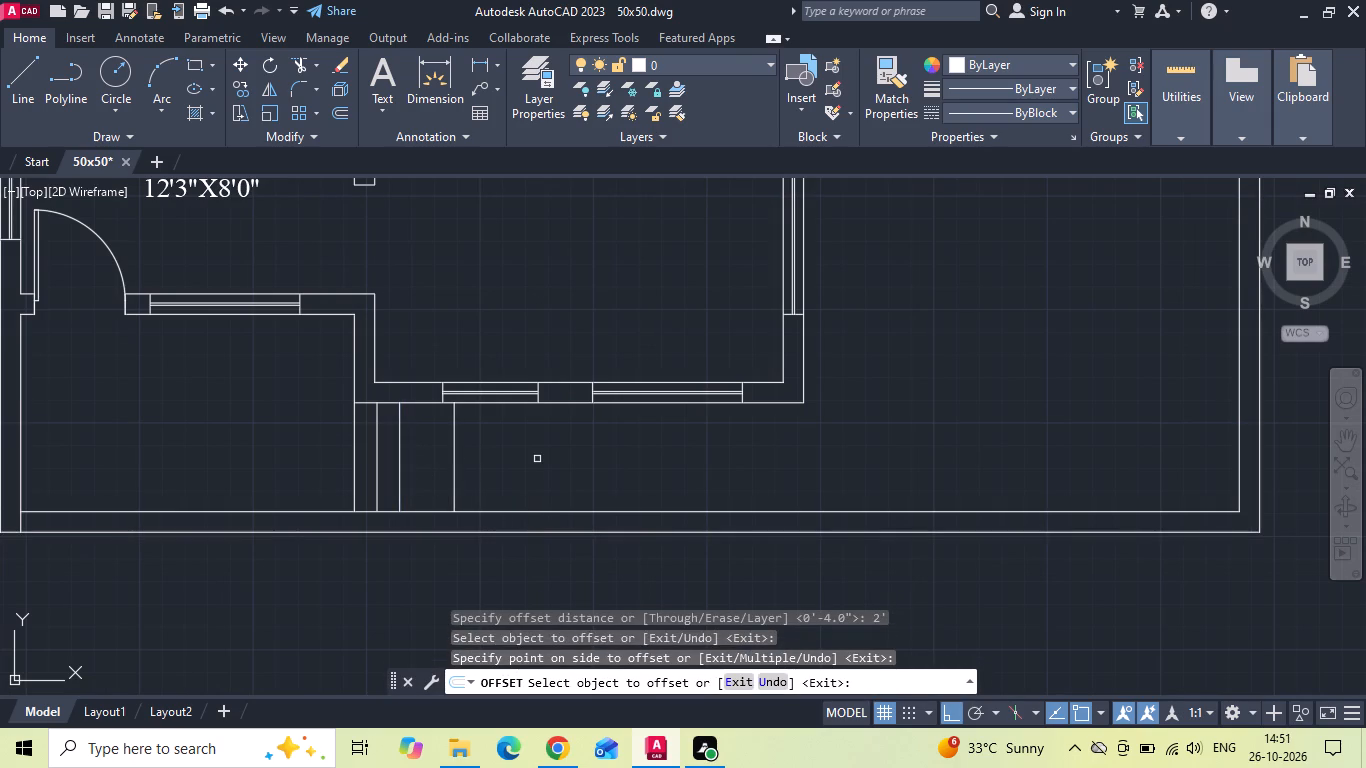
key(x)
key(space)
drag(456, 484, 388, 502)
key(Escape)
key(e)
key(x)
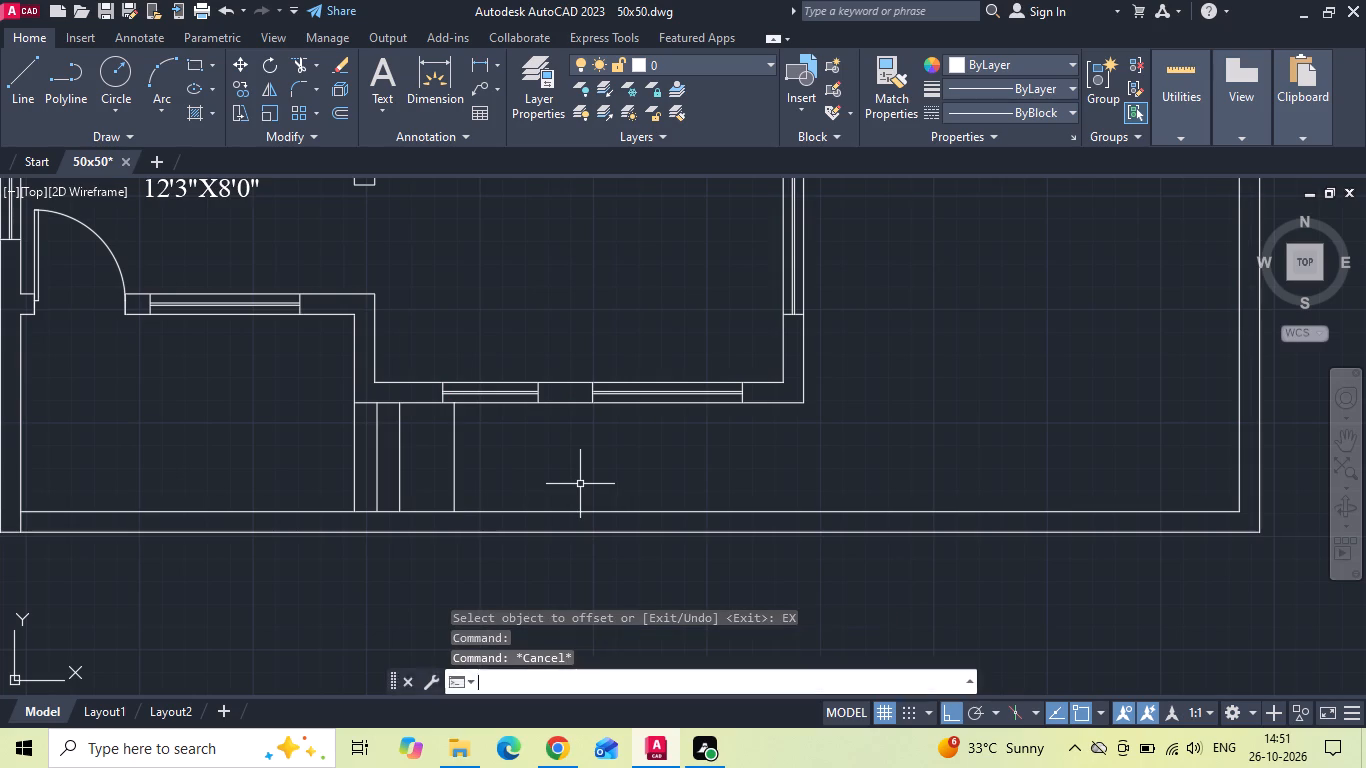
key(space)
click(458, 481)
click(449, 476)
scroll(646, 514, down, 2)
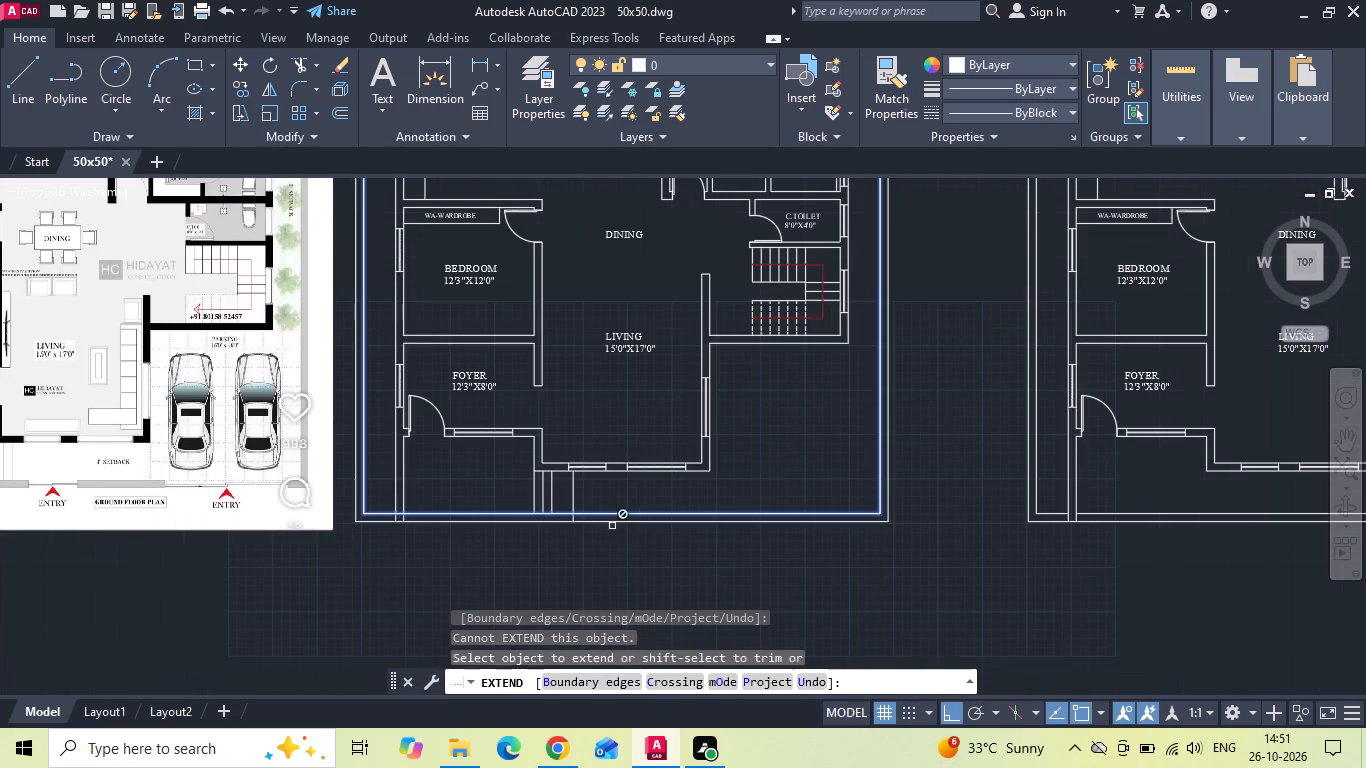
key(Escape)
Trim the offset line above the boundary wall, leaving only a short jamb line across the wall thickness.
scroll(525, 502, up, 2)
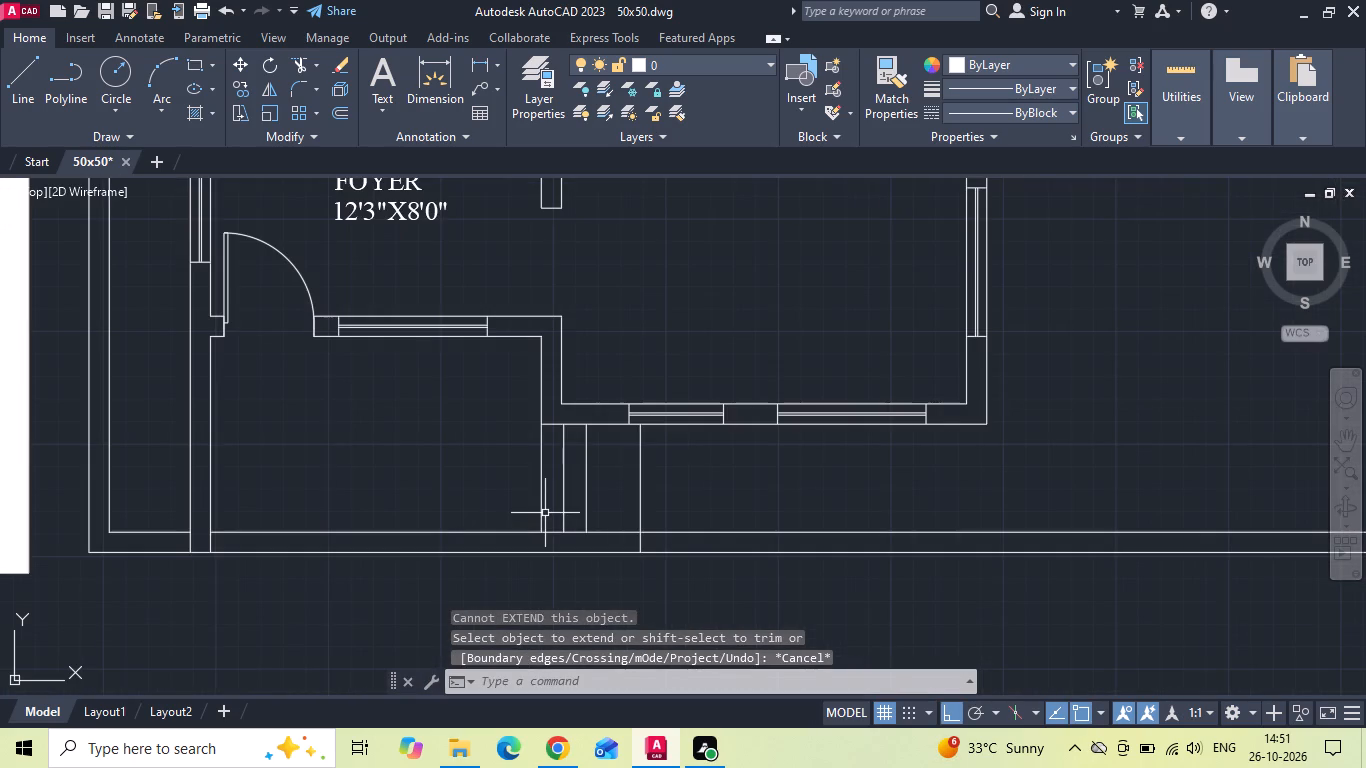
key(t)
key(r)
key(space)
drag(613, 491, 681, 491)
key(Escape)
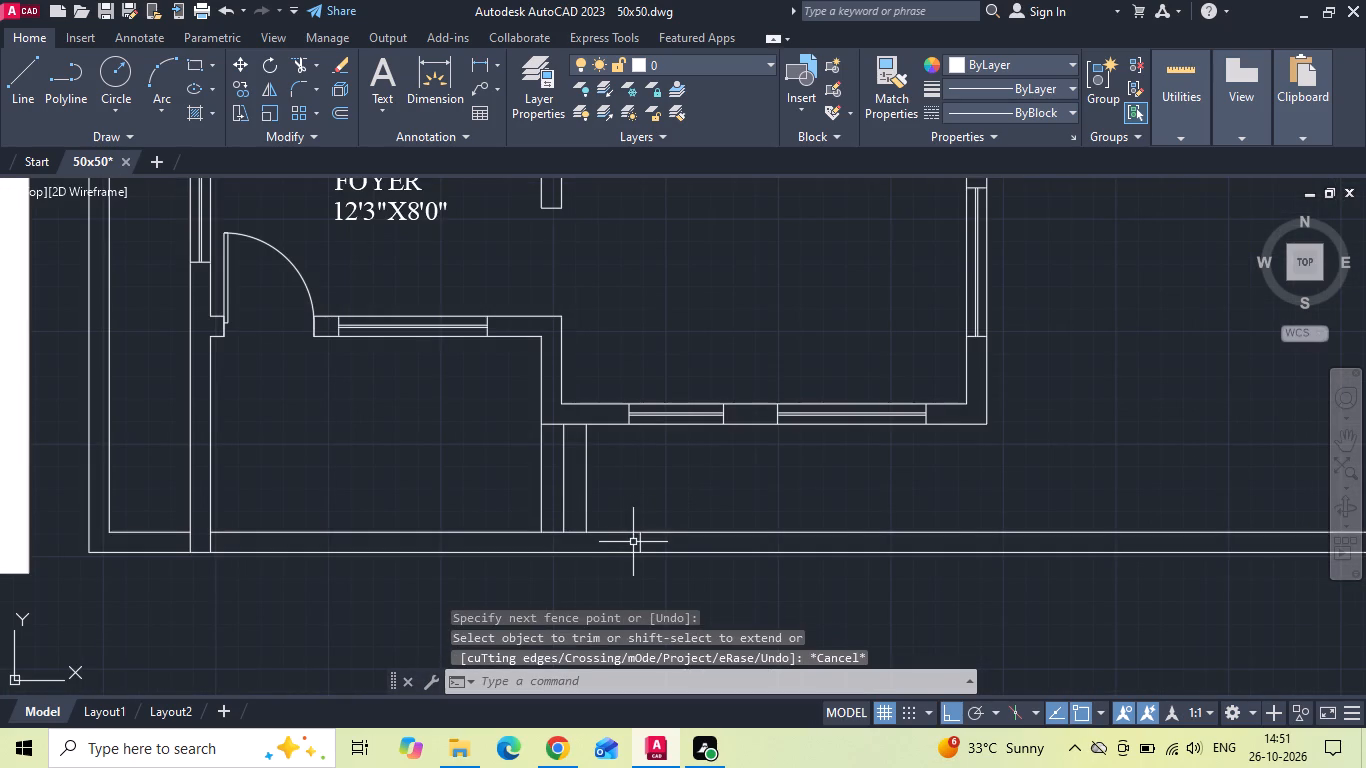
Copy the jamb line 4'6" to the east to mark the other side of the entry opening.
click(638, 545)
right_click(647, 499)
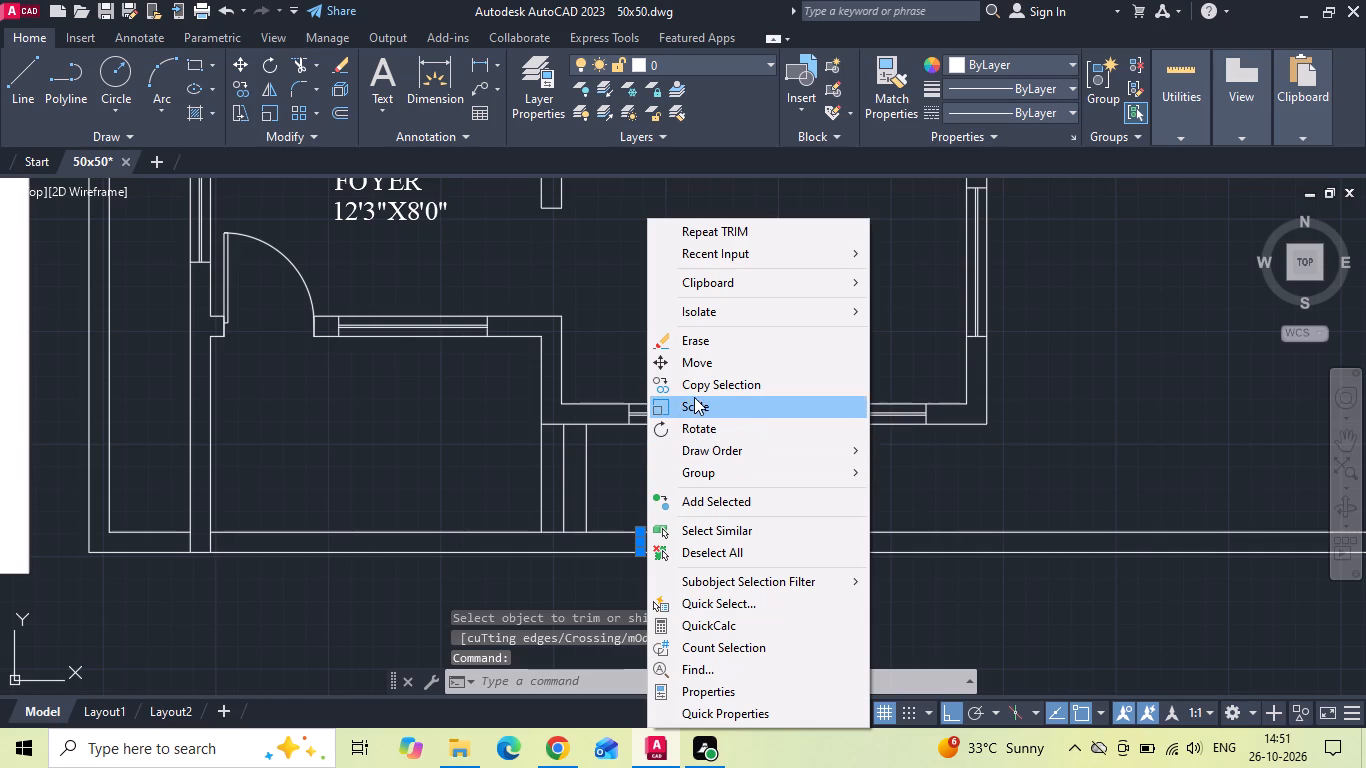
click(695, 392)
drag(673, 502, 692, 503)
text(4')
text(6)
key(space)
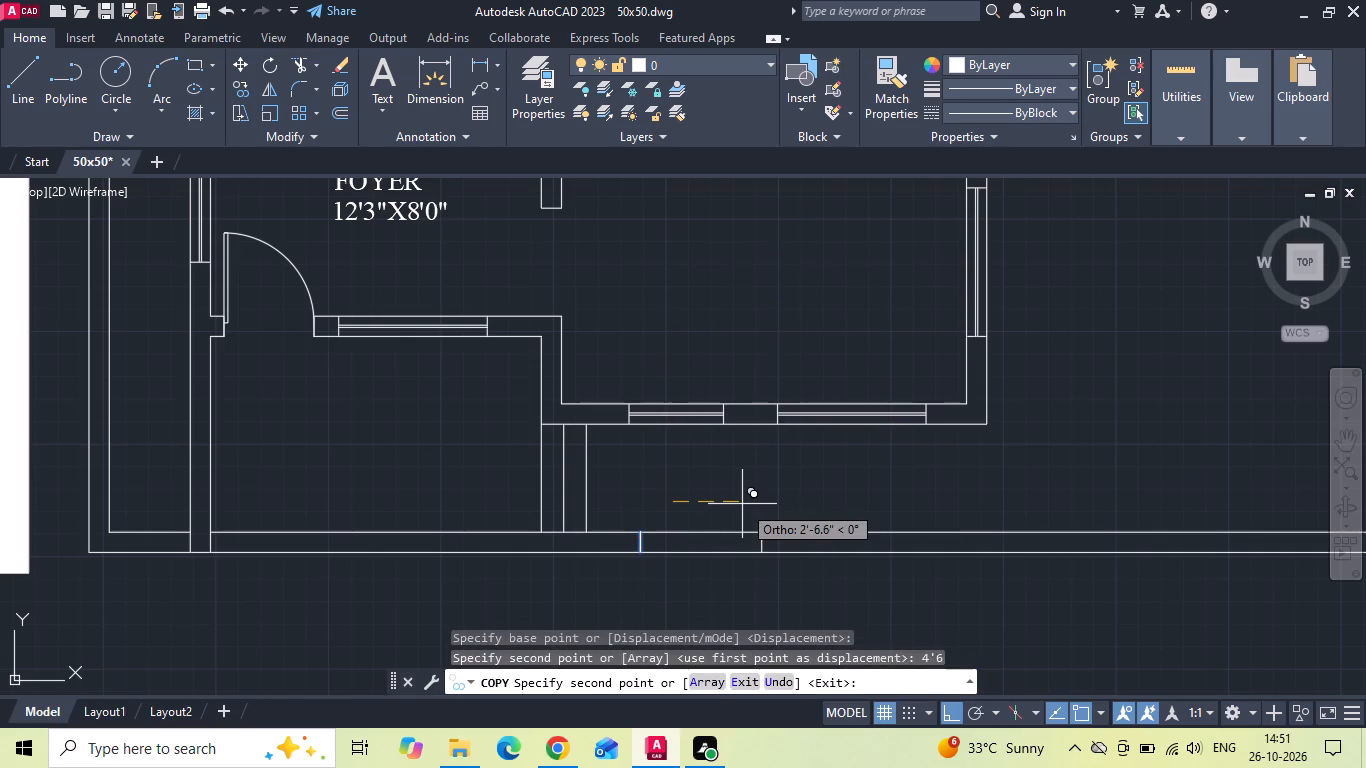
key(Escape)
Draw a vertical line from the living room's southeast outer corner south past the boundary wall.
scroll(742, 504, down, 2)
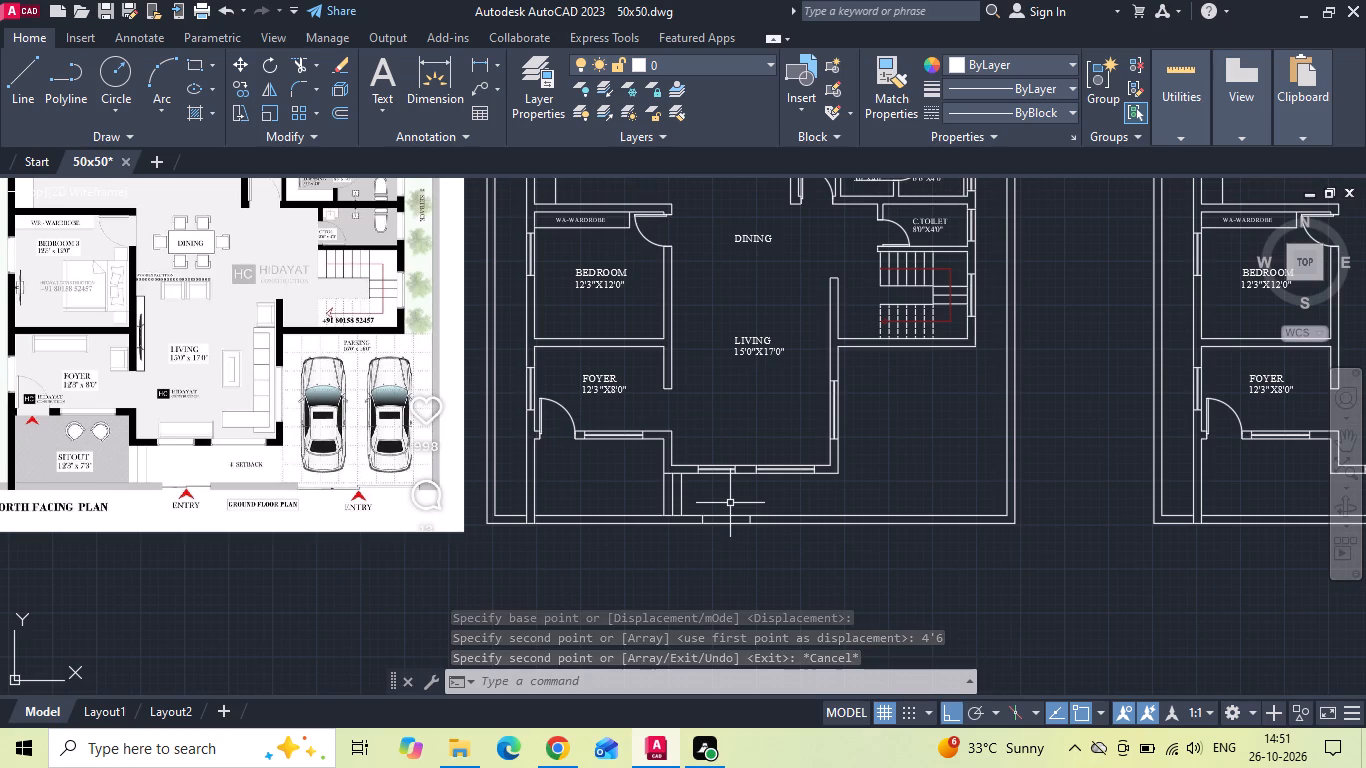
scroll(444, 523, up, 2)
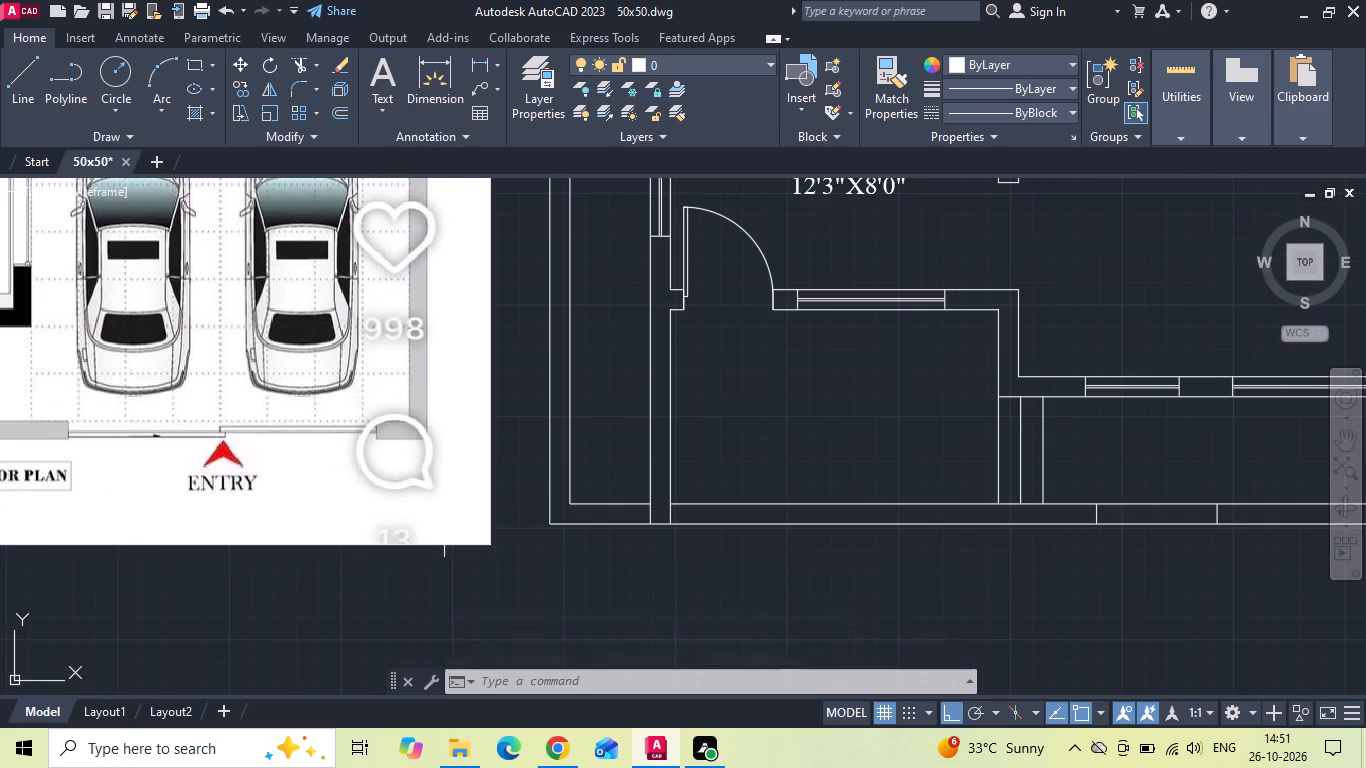
scroll(444, 523, down, 1)
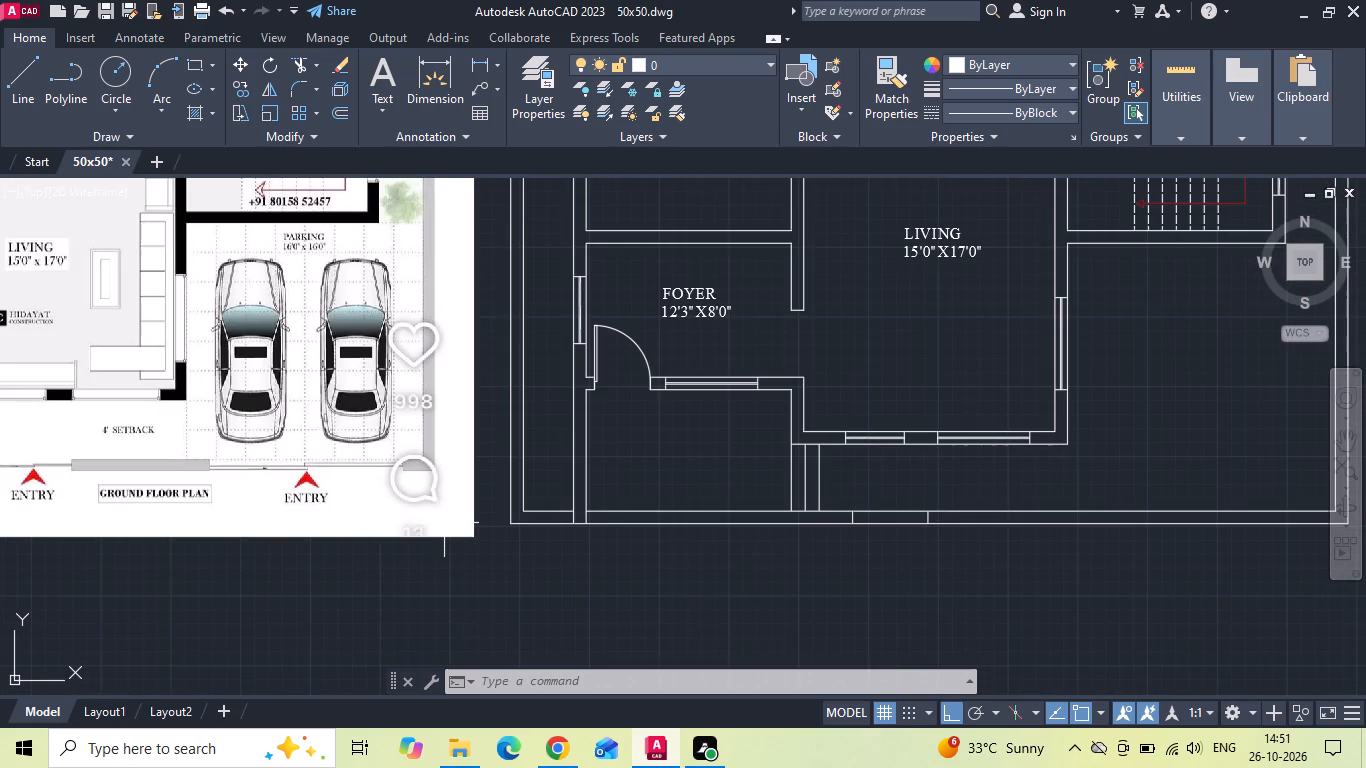
scroll(344, 504, down, 2)
scroll(909, 505, up, 1)
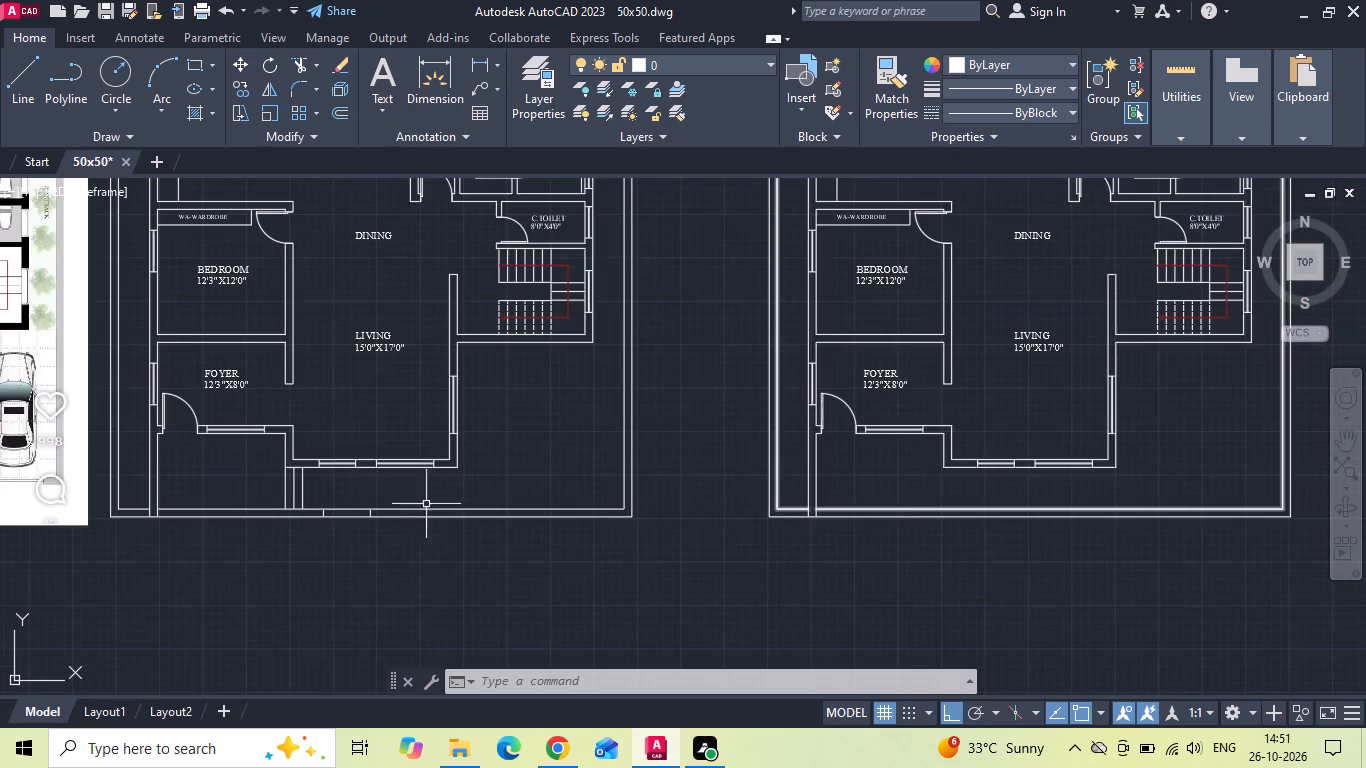
scroll(382, 494, up, 1)
text(L)
key(space)
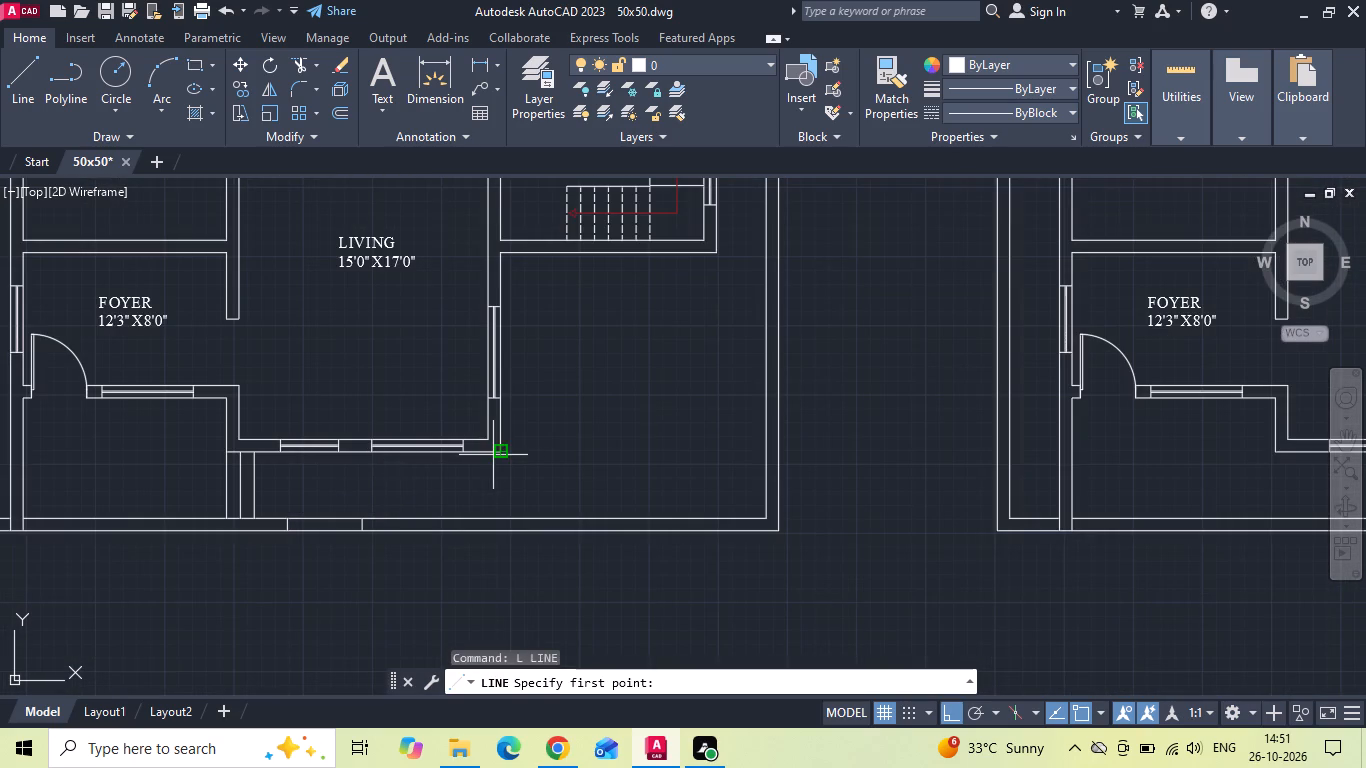
drag(495, 452, 494, 478)
click(486, 591)
key(Escape)
Offset the new vertical line 1'6" to the east.
text(O)
key(space)
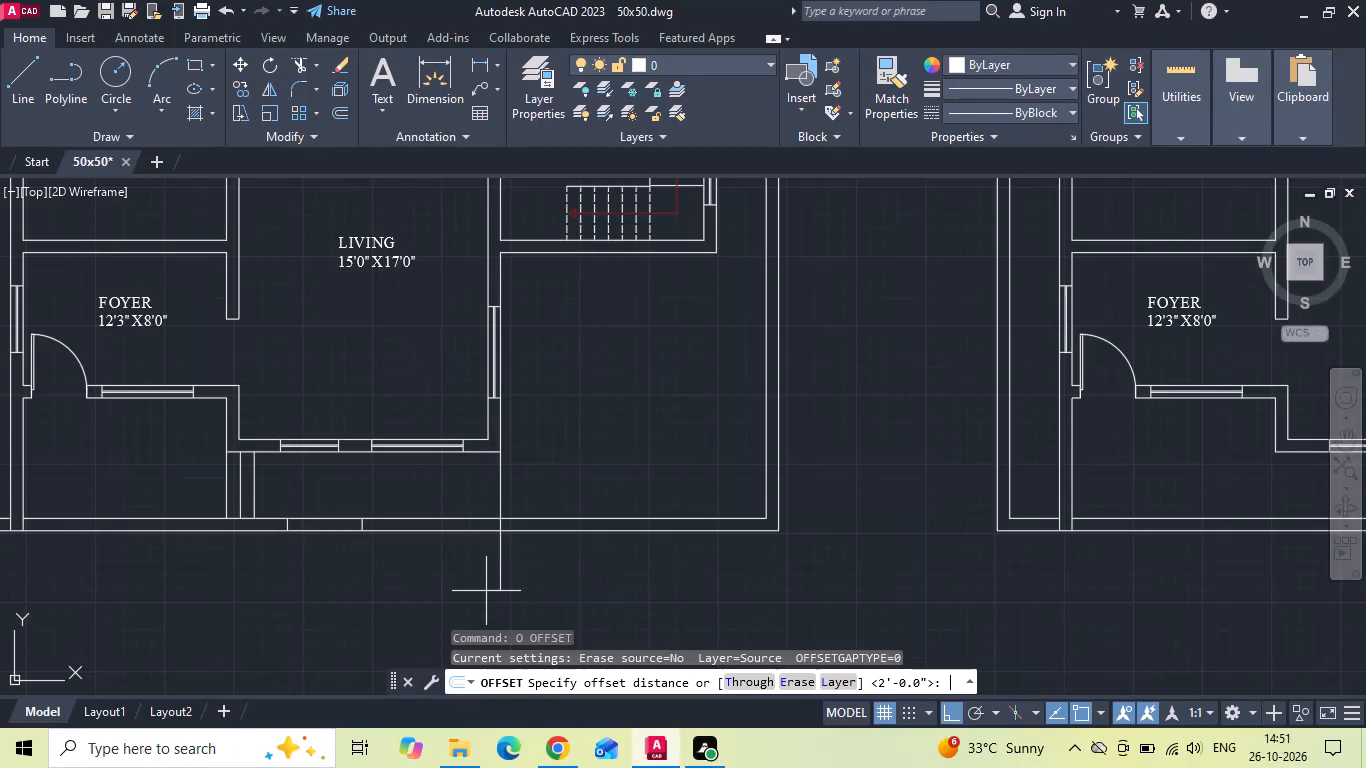
key(1)
text('6)
key(space)
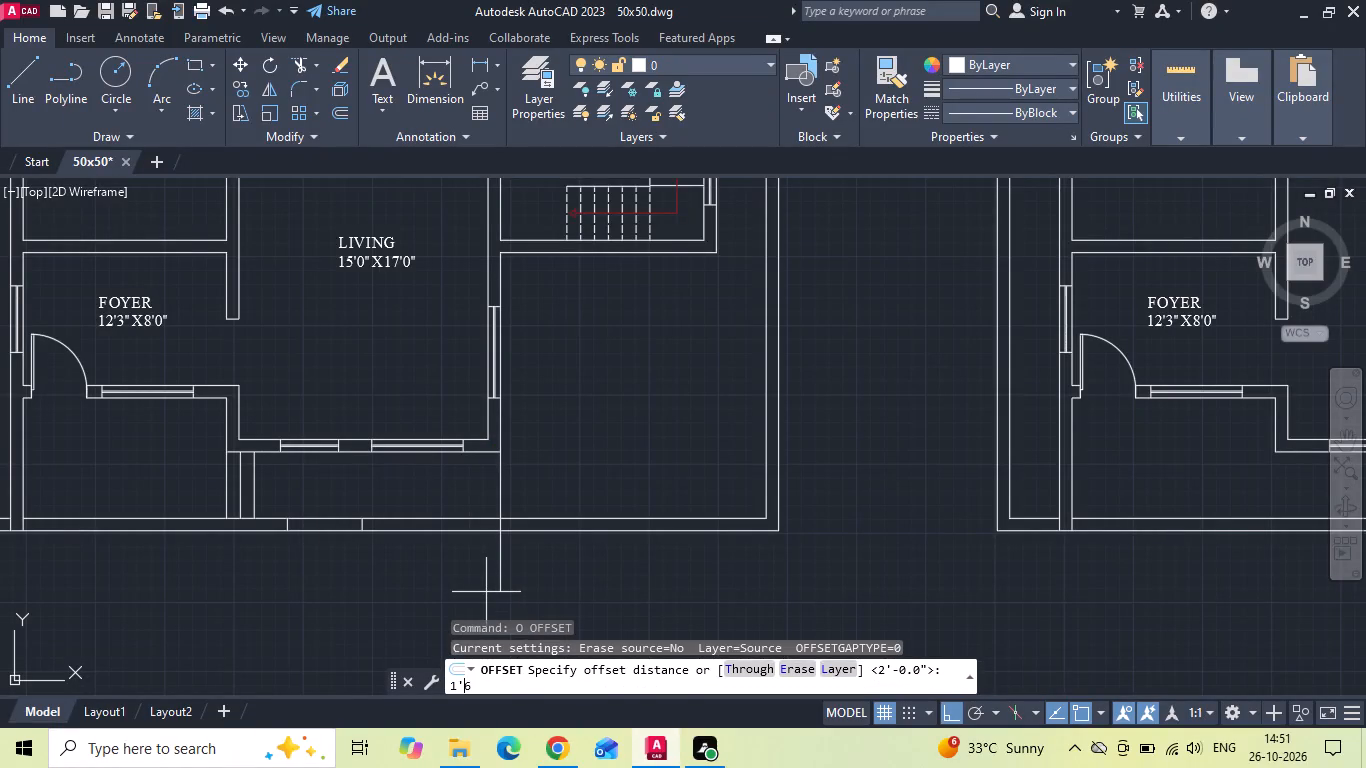
click(501, 495)
click(574, 466)
key(Escape)
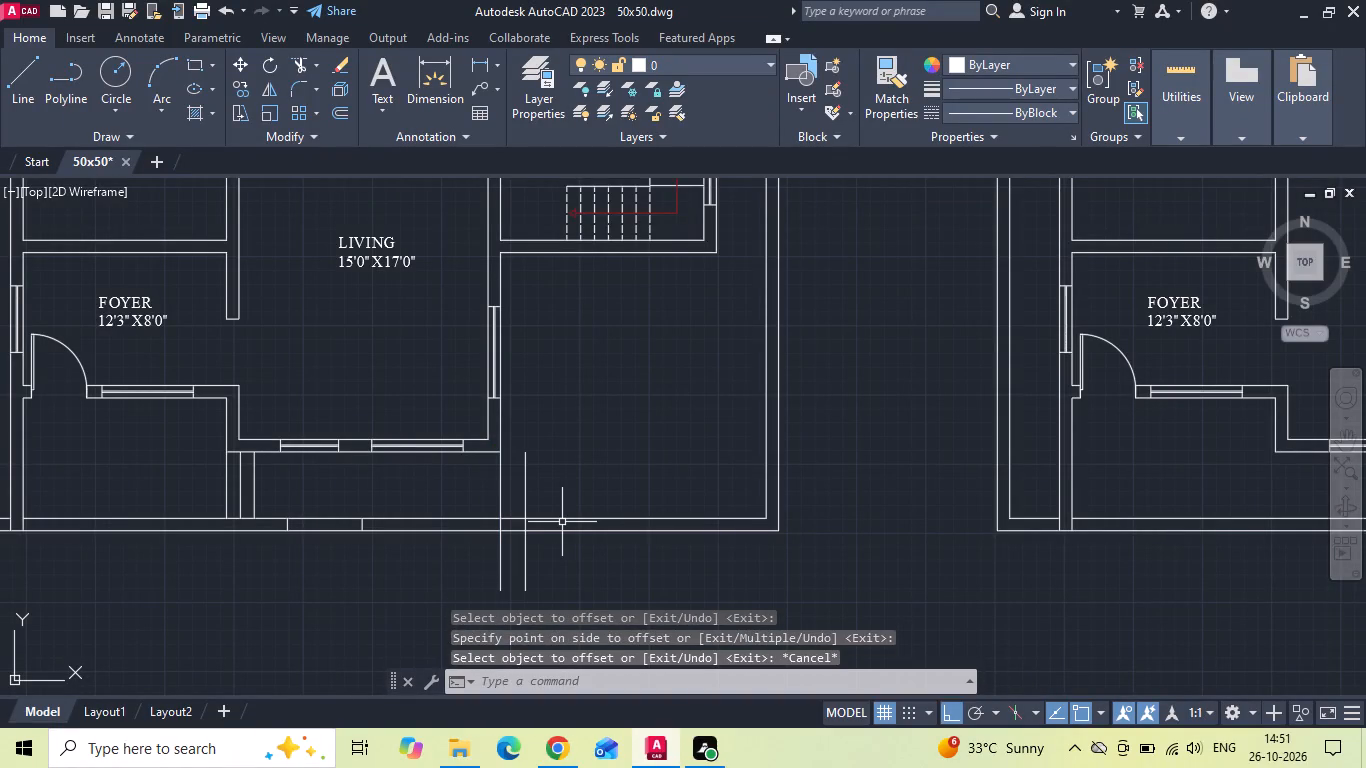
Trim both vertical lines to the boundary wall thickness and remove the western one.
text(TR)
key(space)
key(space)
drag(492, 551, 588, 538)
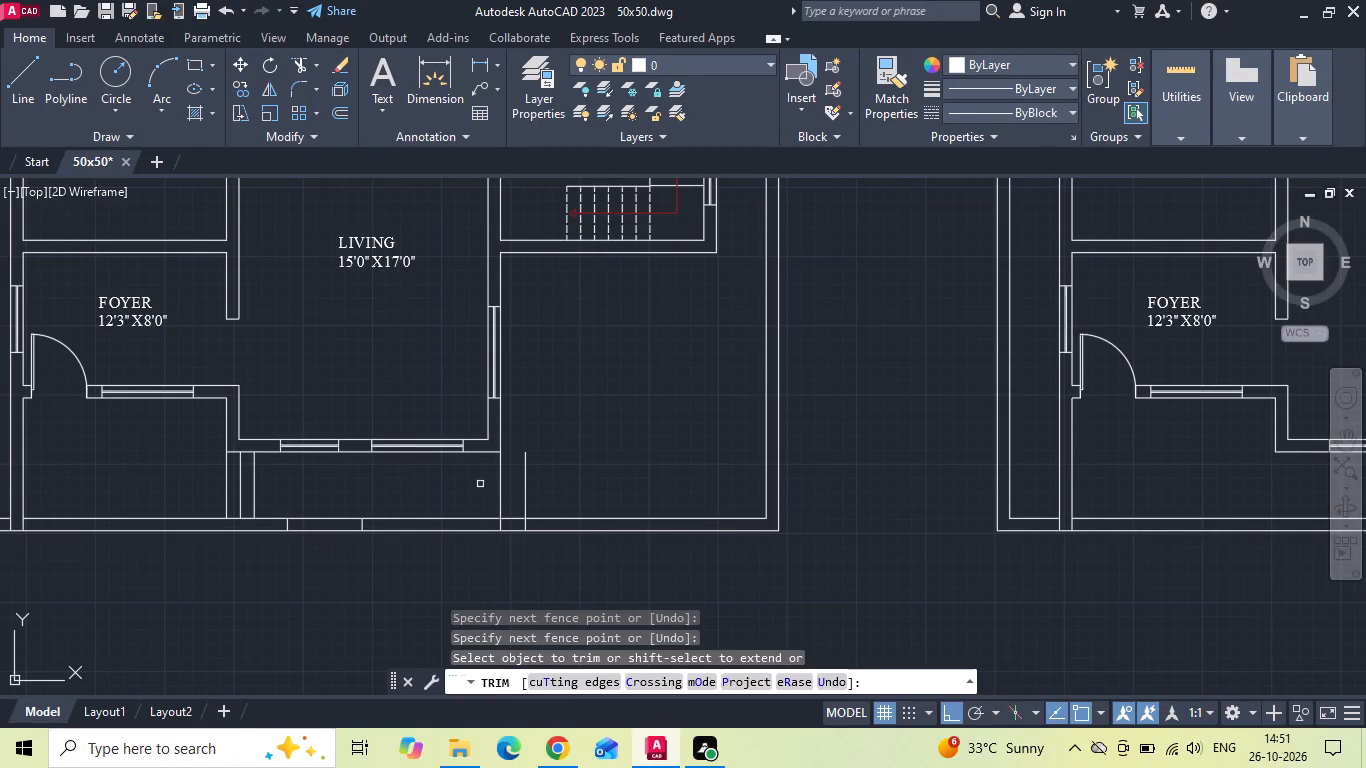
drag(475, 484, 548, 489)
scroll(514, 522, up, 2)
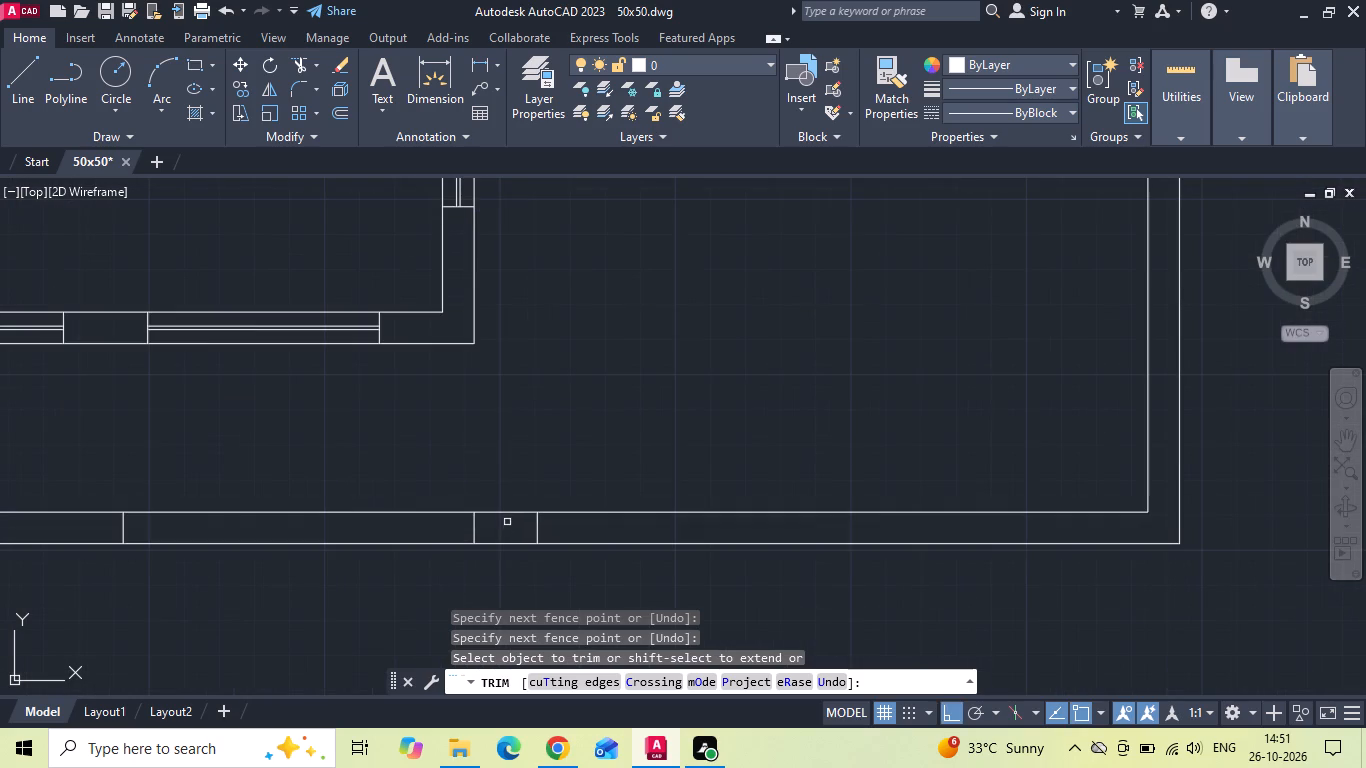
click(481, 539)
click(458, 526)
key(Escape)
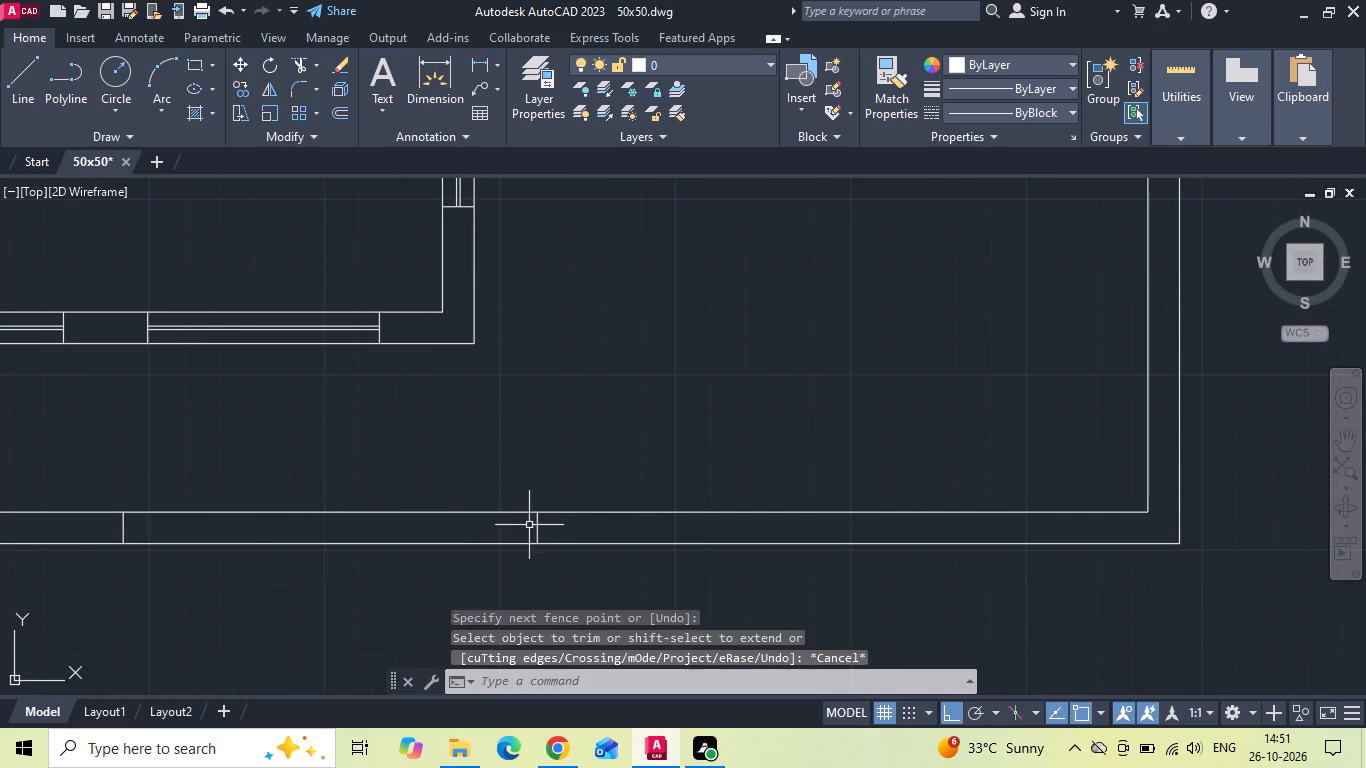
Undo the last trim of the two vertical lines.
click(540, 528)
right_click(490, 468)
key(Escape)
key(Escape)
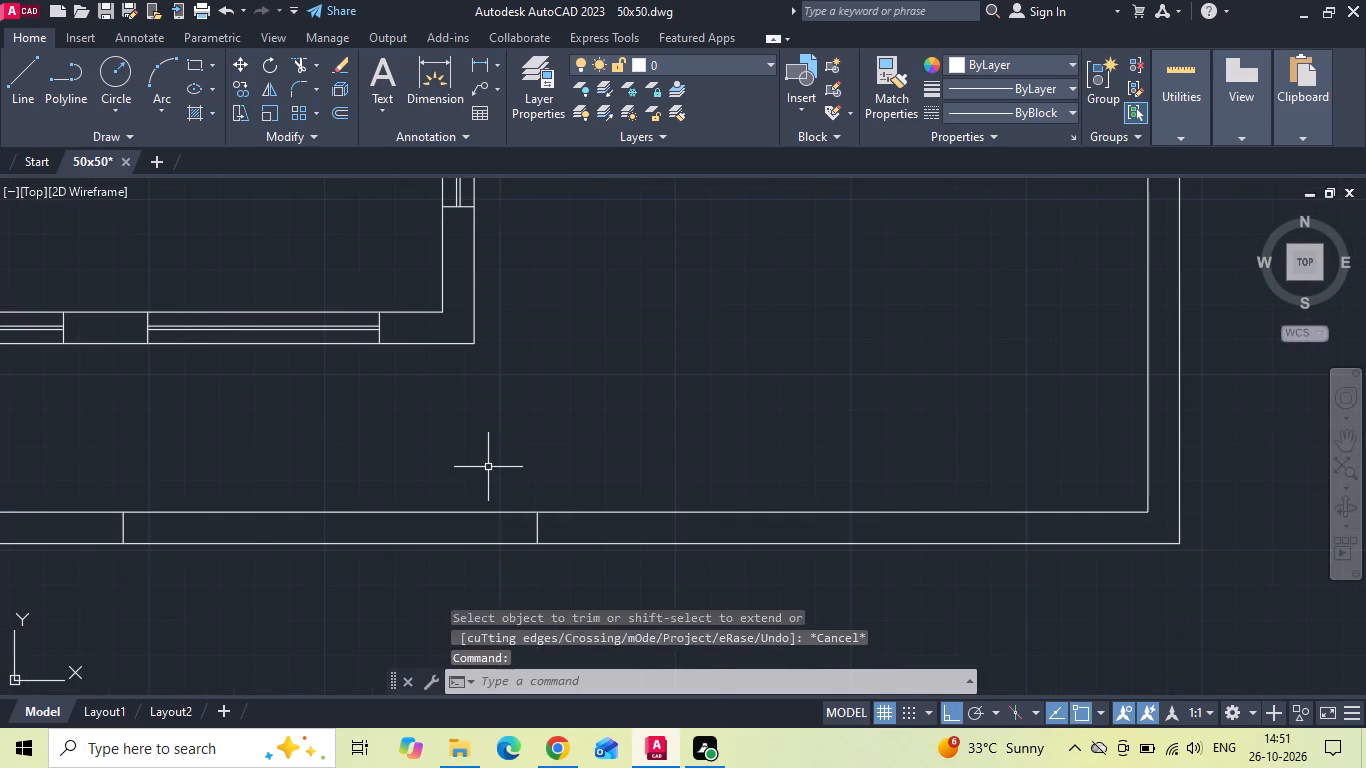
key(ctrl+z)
Trim both vertical lines above and below the boundary wall, keeping the two short segments across its thickness.
scroll(504, 498, up, 1)
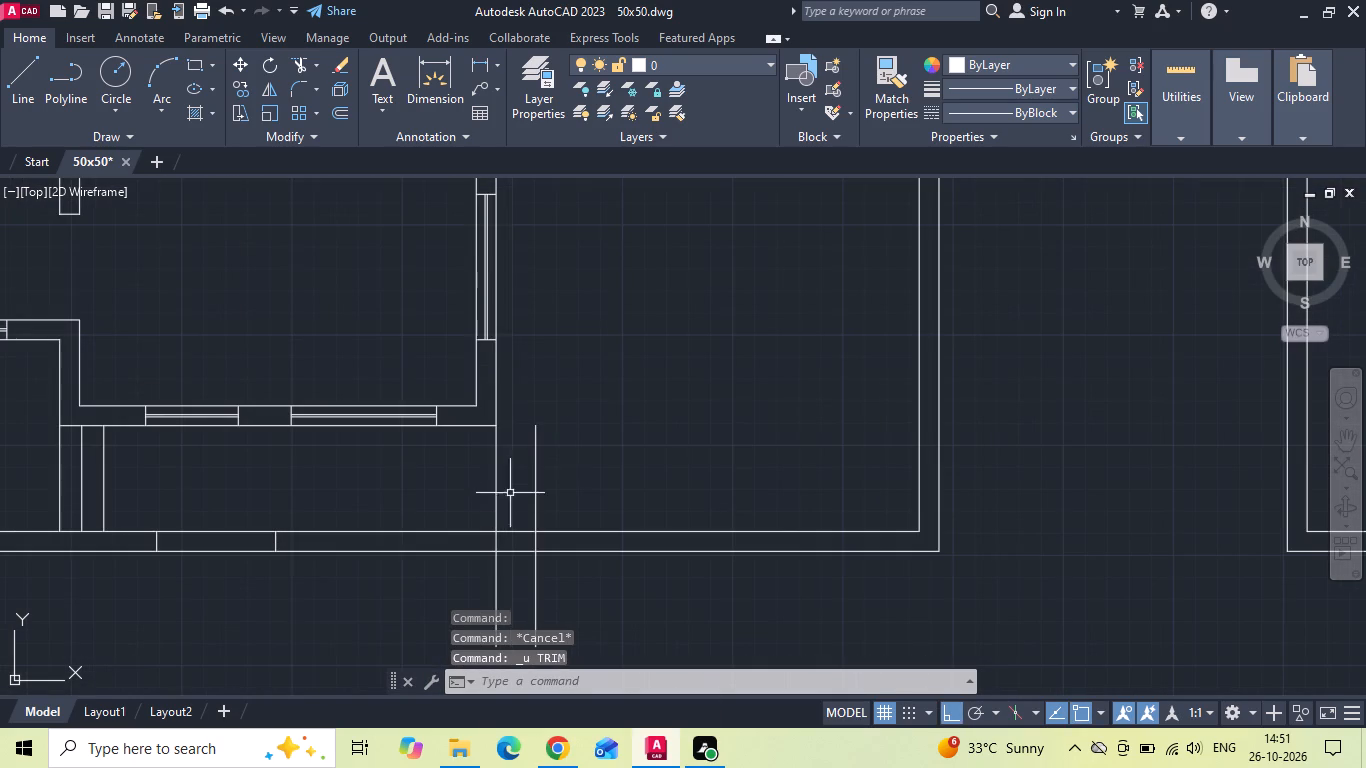
text(TR)
key(space)
drag(566, 487, 401, 488)
drag(481, 605, 484, 606)
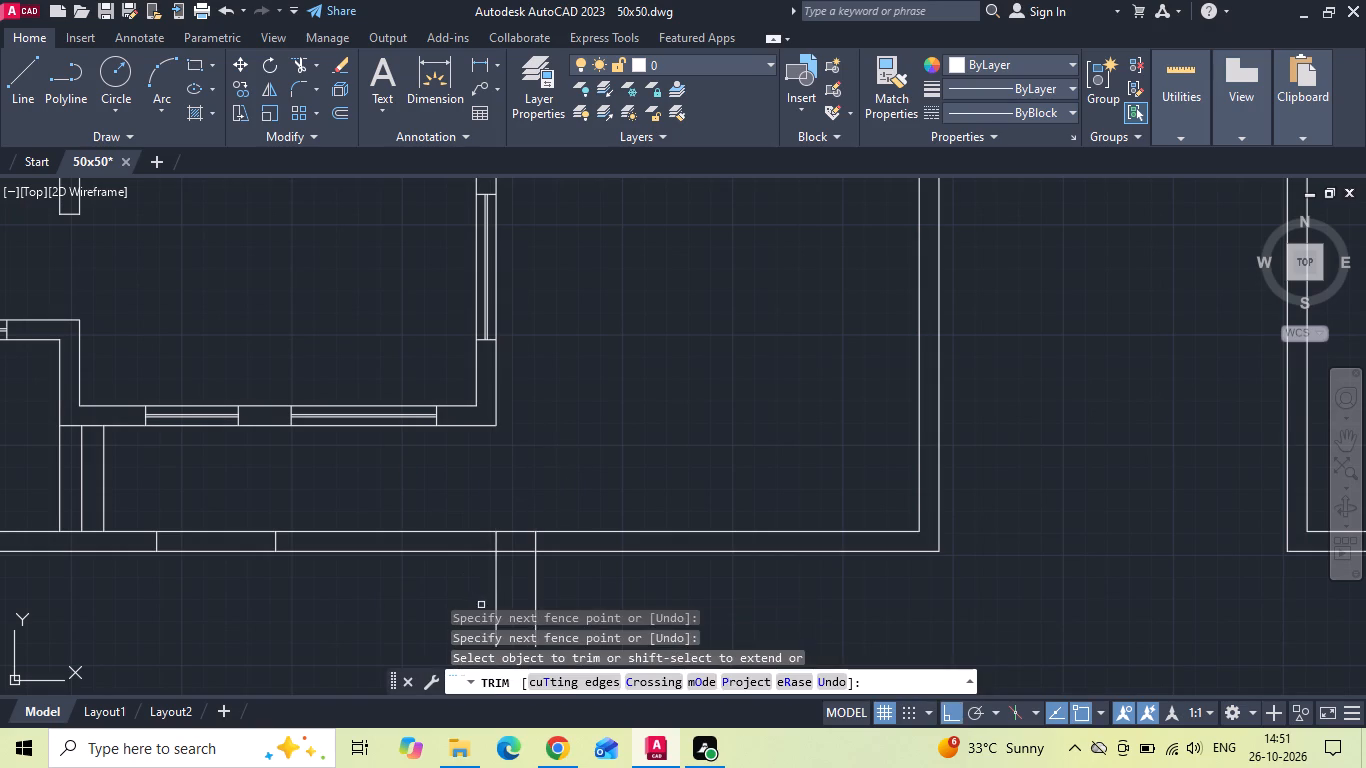
drag(484, 606, 581, 604)
key(Escape)
Copy the western short wall segment so its copy marks the gate's east edge, 1'6" west of the inner southeast corner.
click(552, 538)
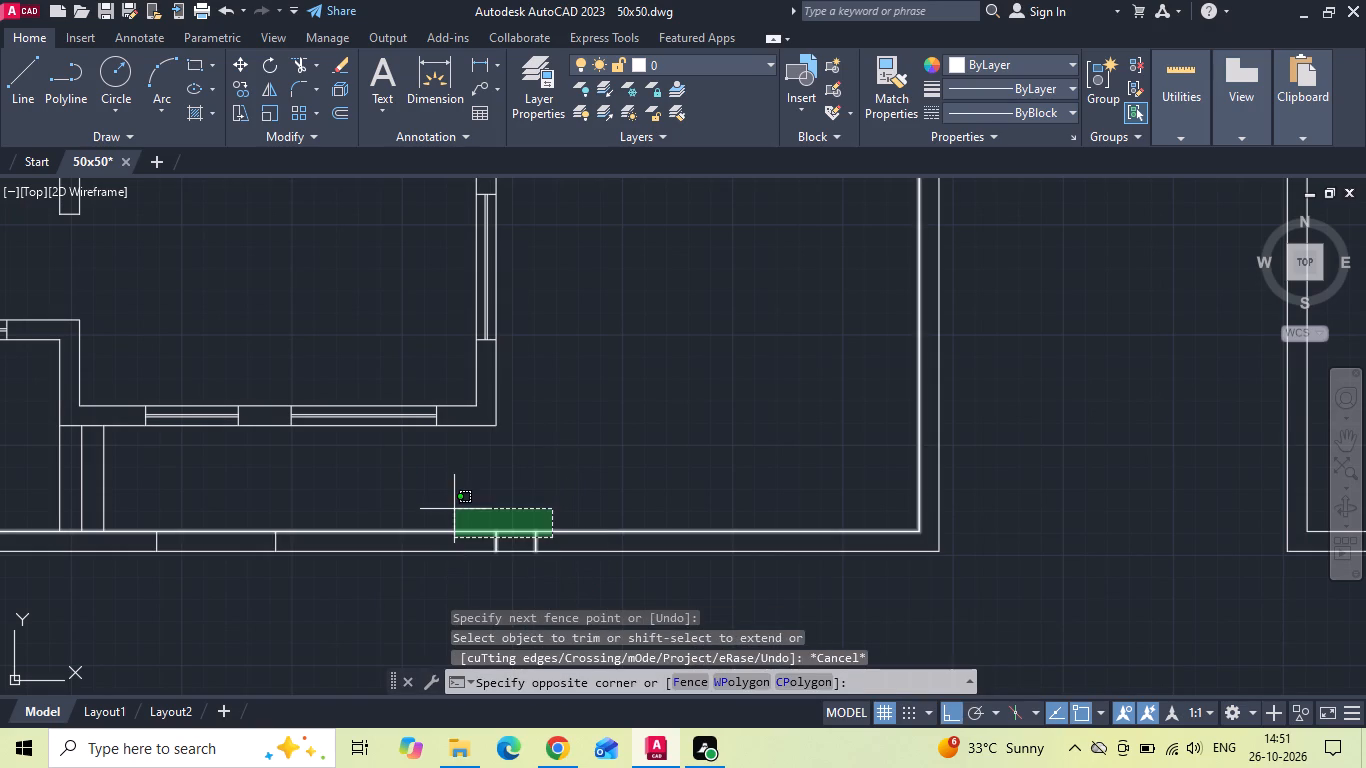
scroll(450, 540, up, 1)
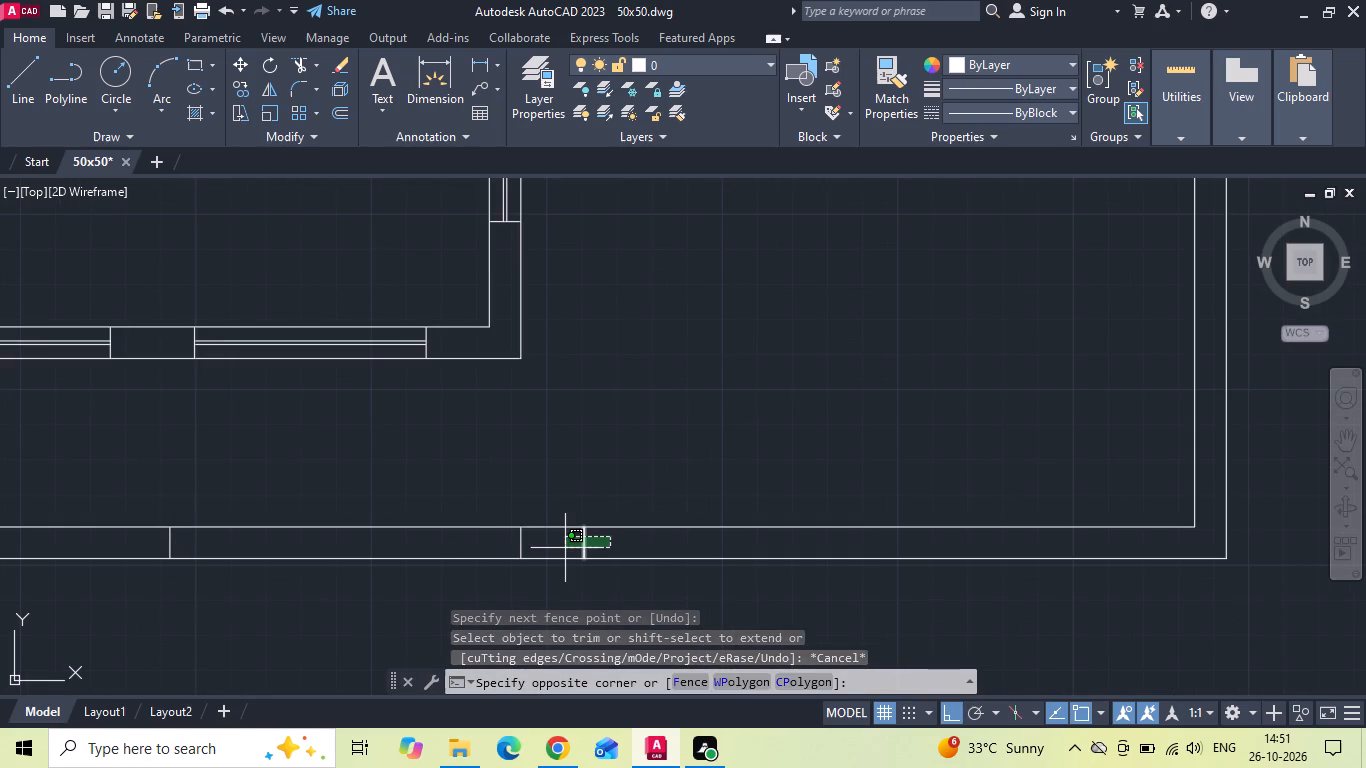
key(Escape)
drag(544, 543, 514, 544)
click(467, 541)
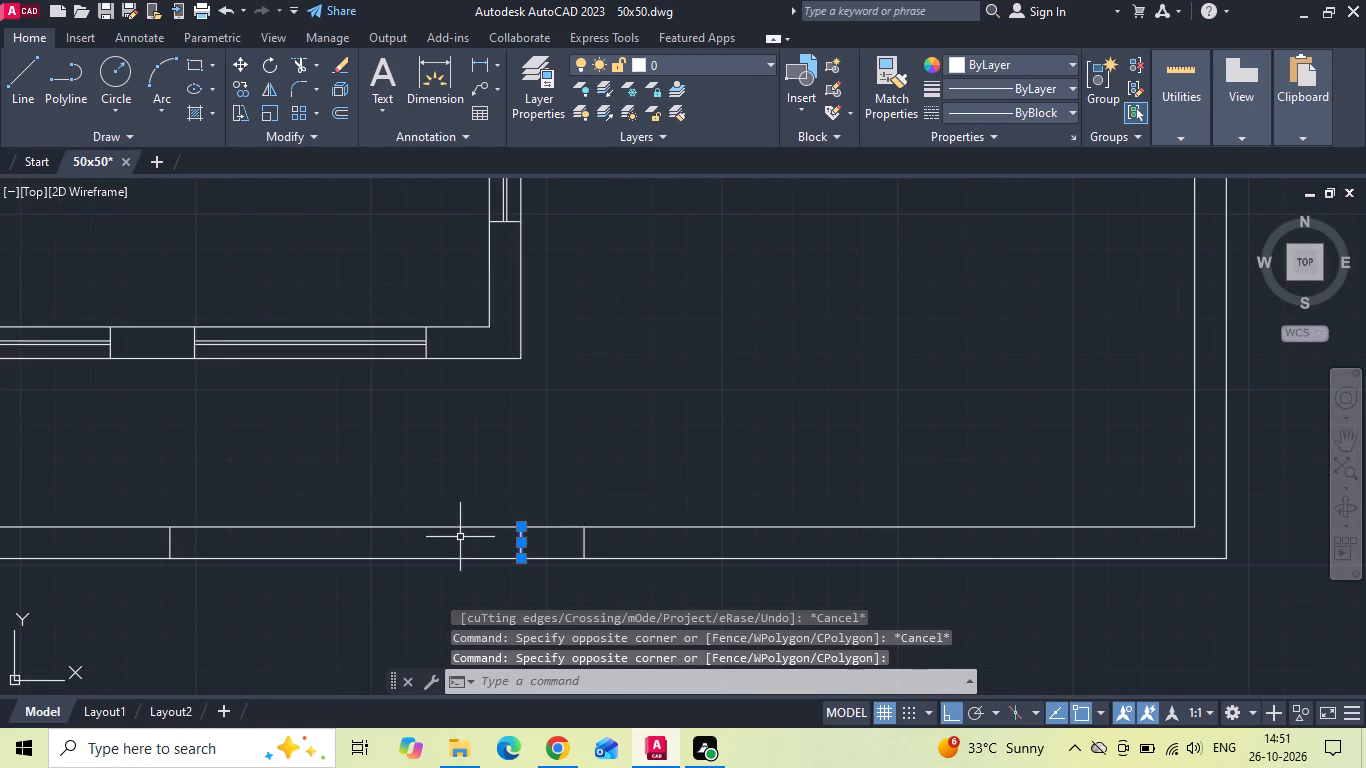
right_click(460, 537)
click(509, 191)
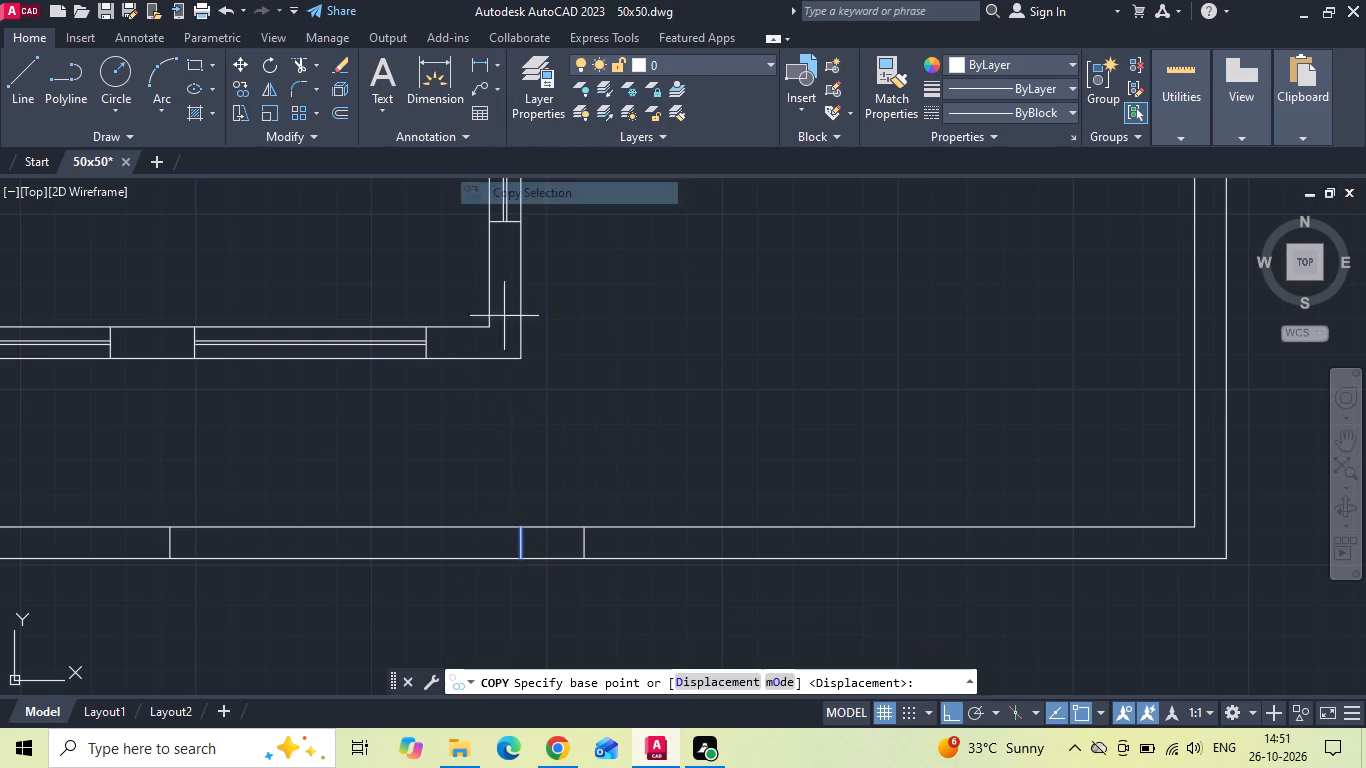
click(583, 521)
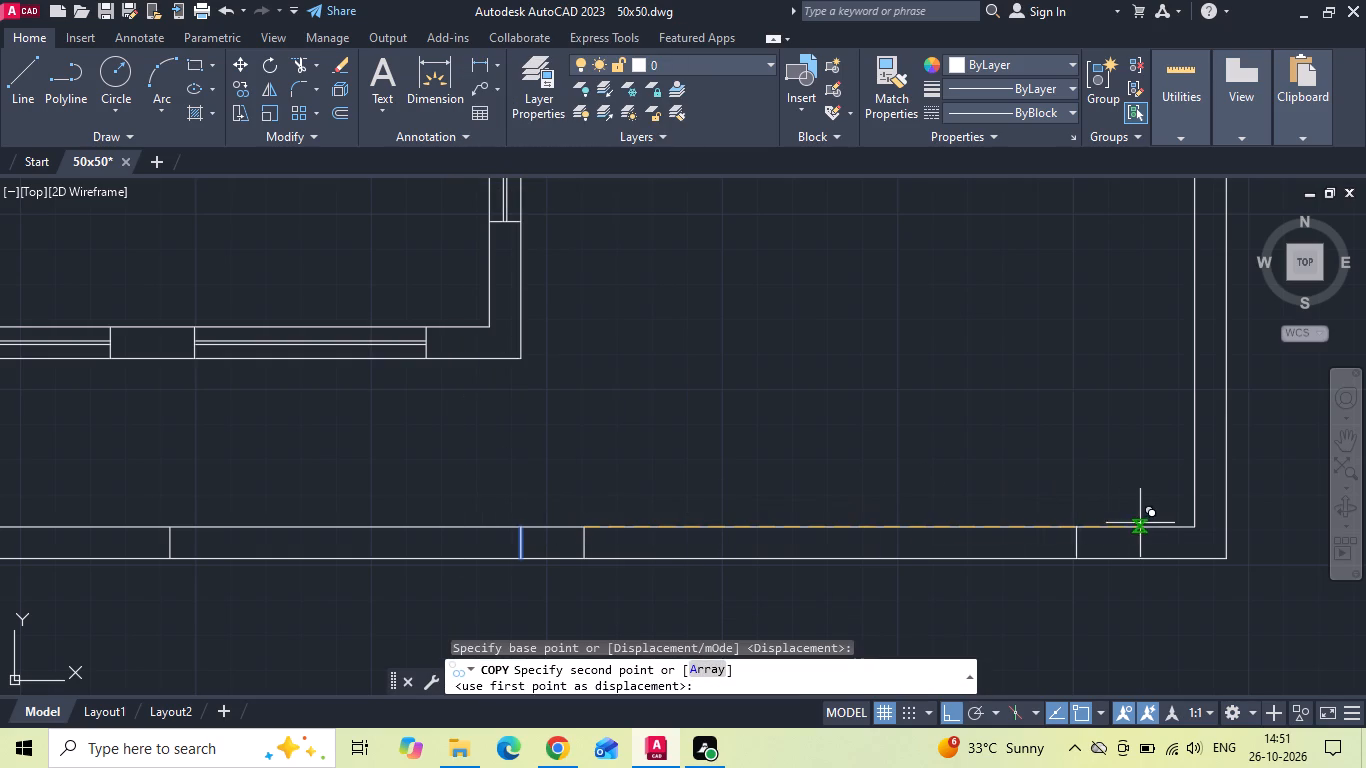
click(1195, 521)
key(Escape)
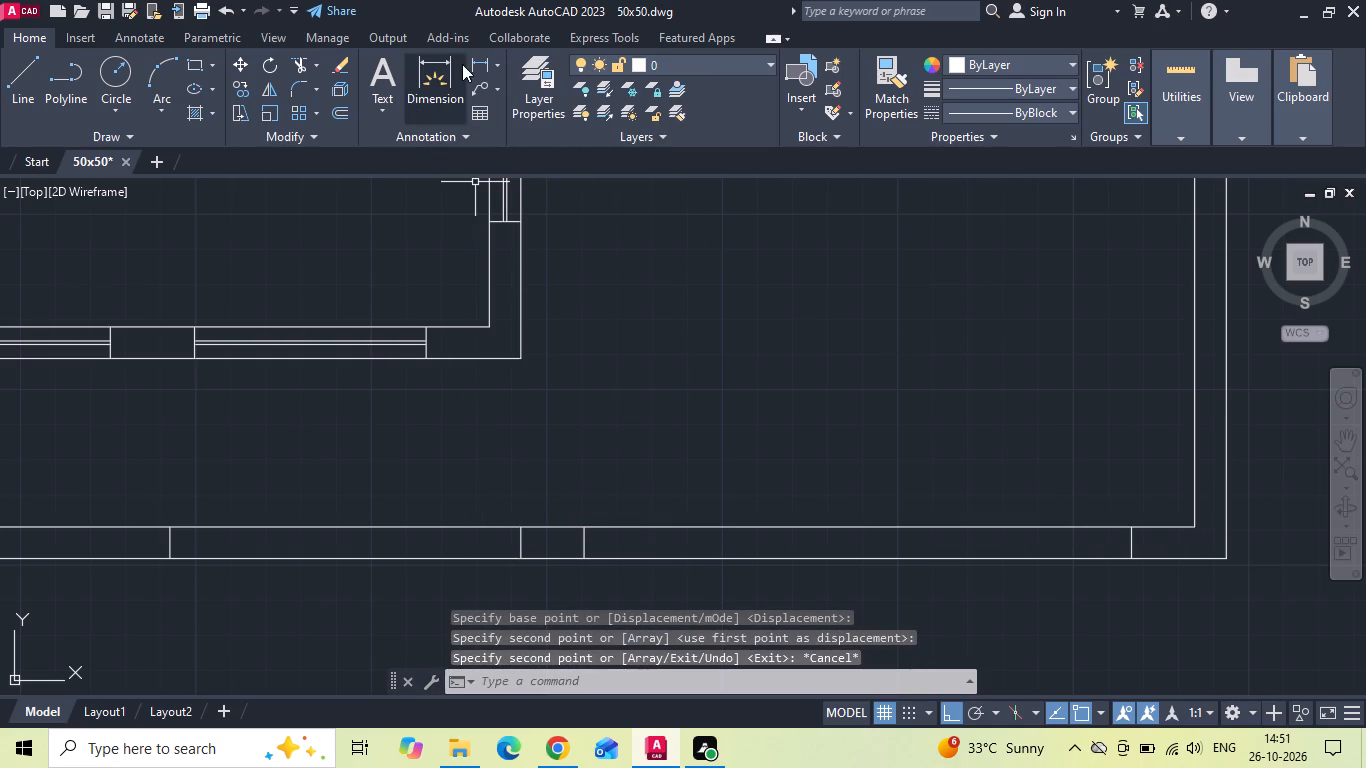
Measure the width of the parking gate opening between its two short end segments.
click(471, 67)
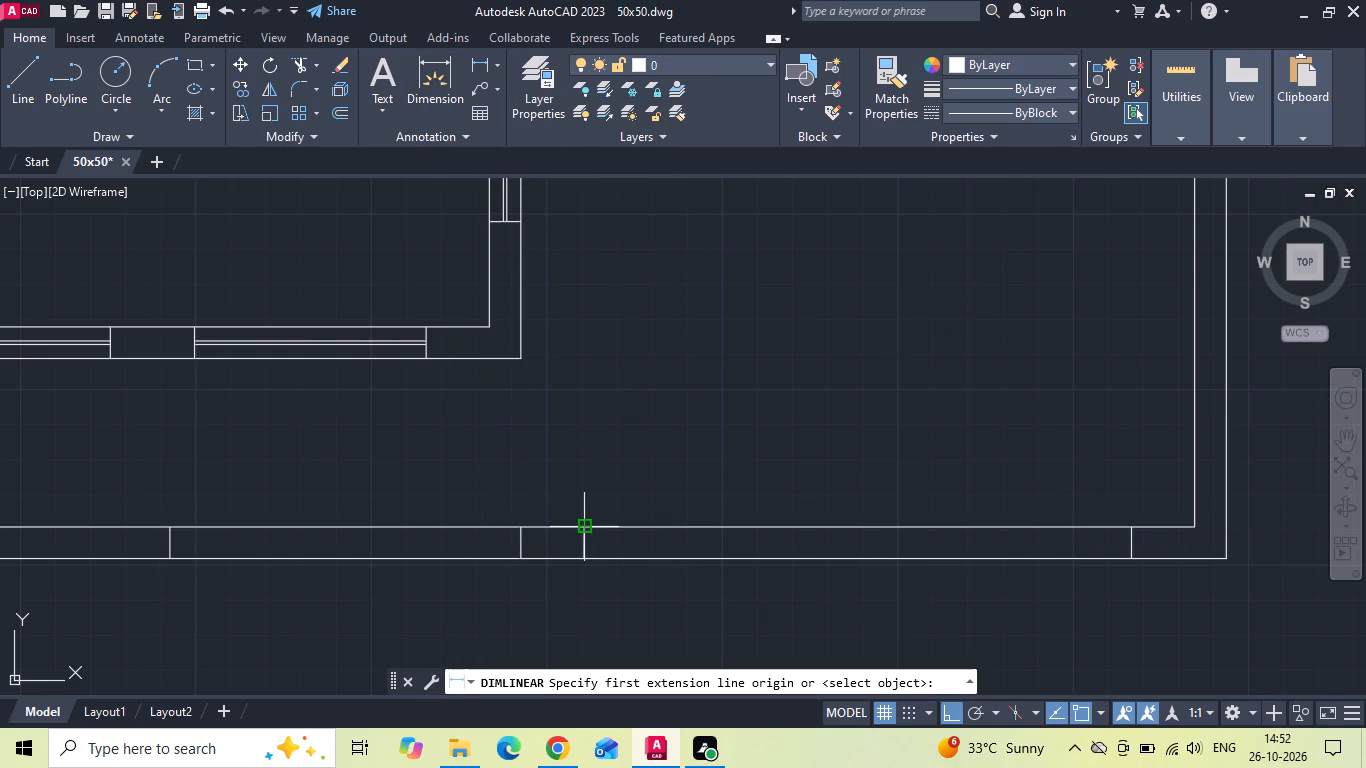
click(585, 535)
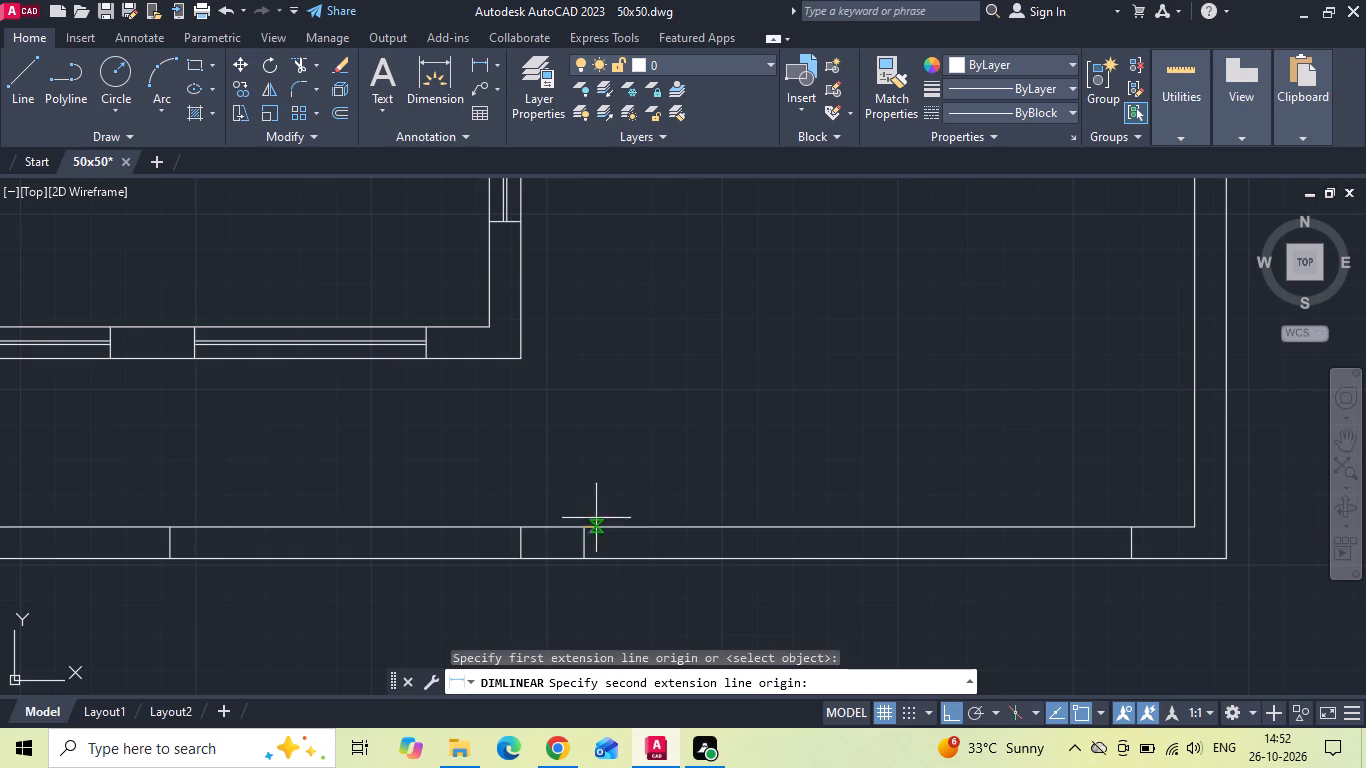
click(1137, 524)
key(Escape)
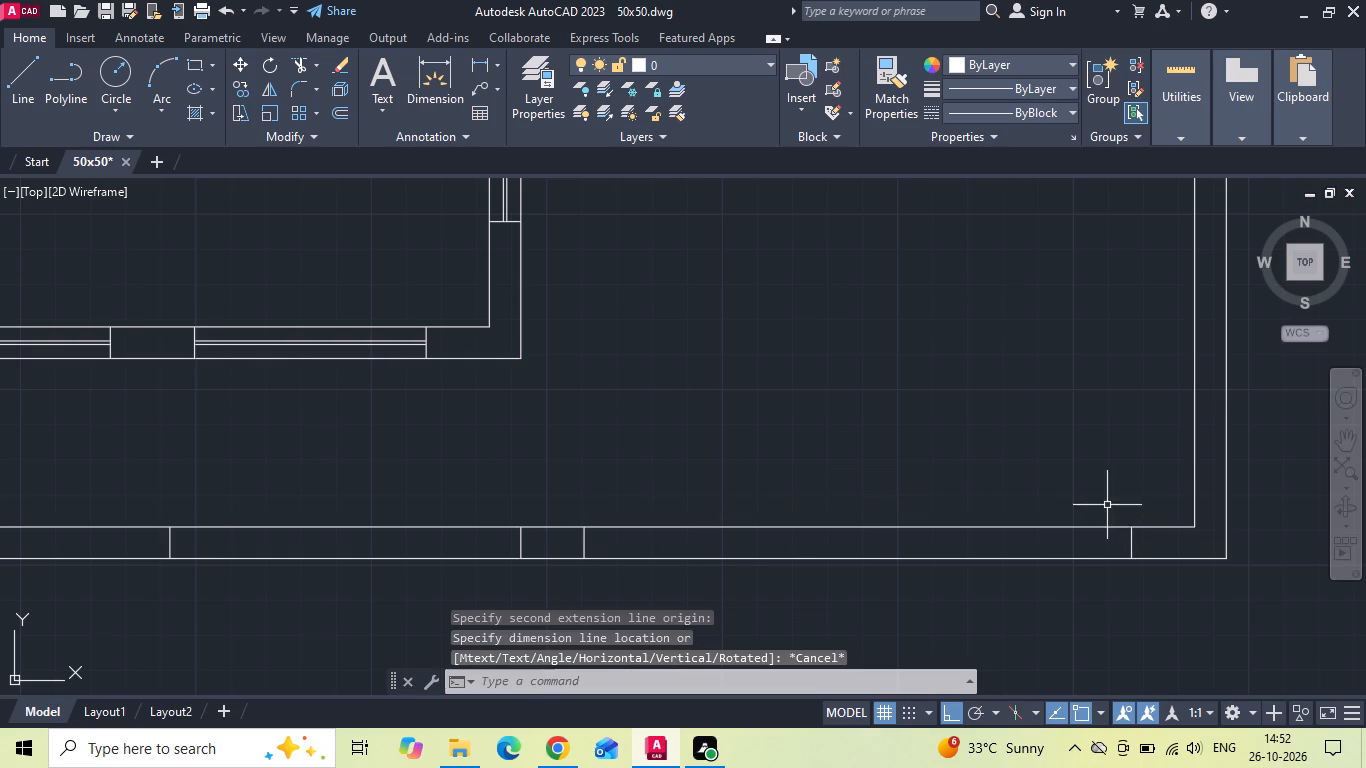
Trim away the leftover segment west of the parking gate and both boundary wall lines across the gate and entry openings.
key(t)
key(r)
key(space)
click(518, 550)
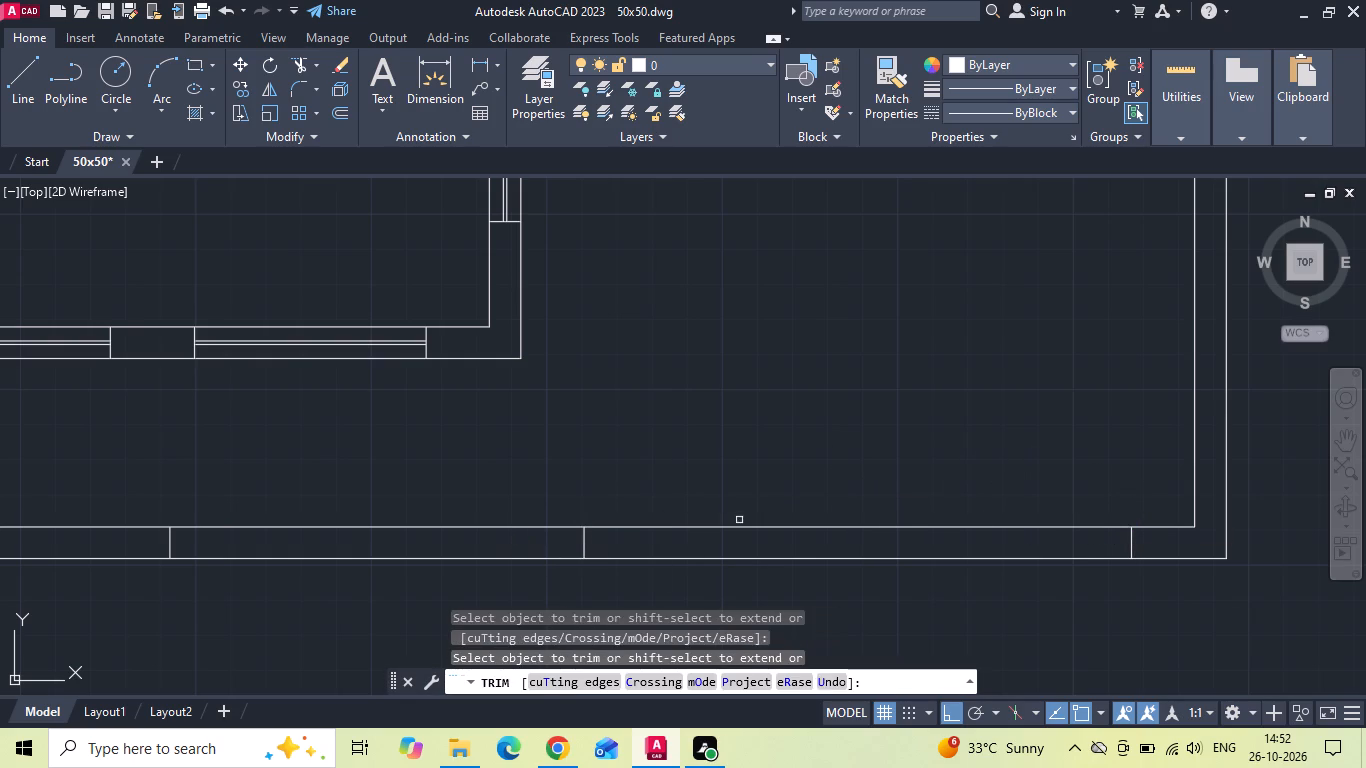
click(739, 520)
click(733, 574)
scroll(827, 472, down, 2)
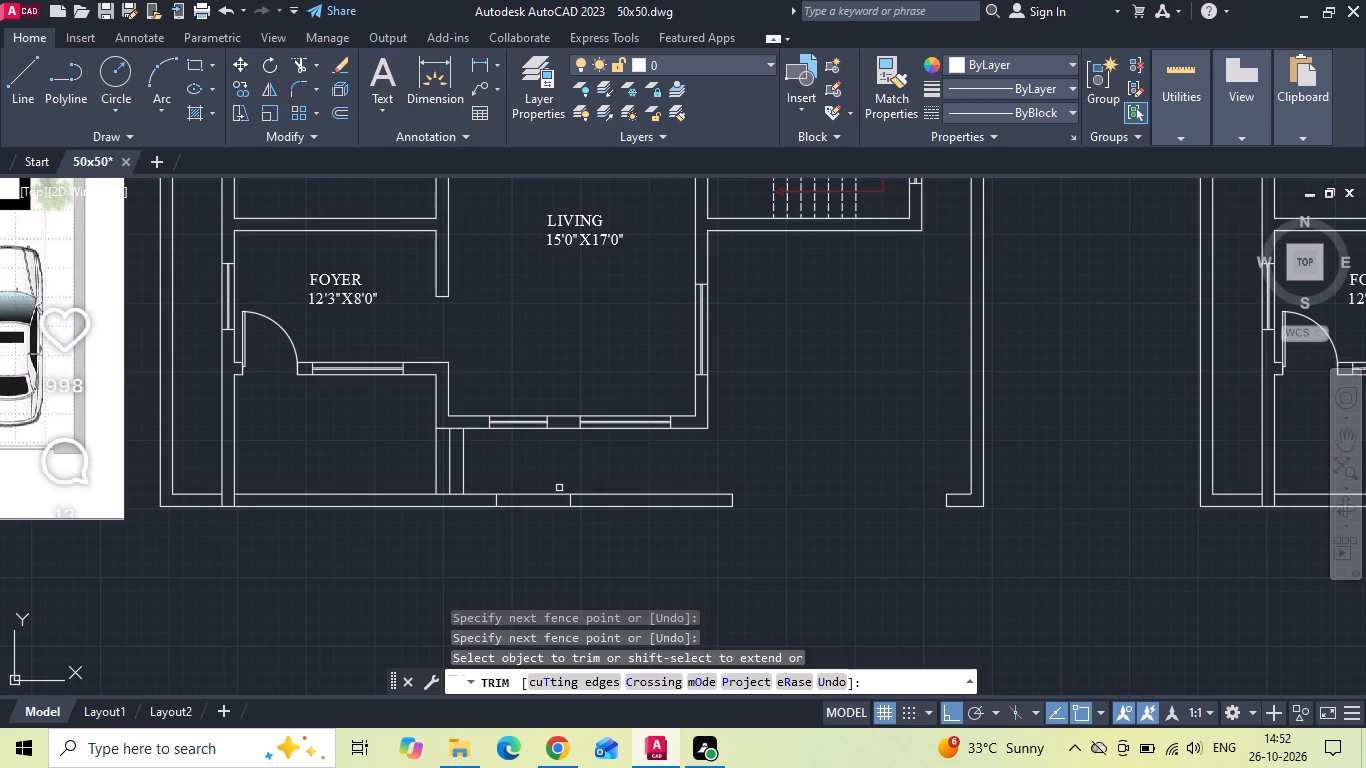
drag(545, 479, 533, 559)
middle_drag(547, 556, 811, 538)
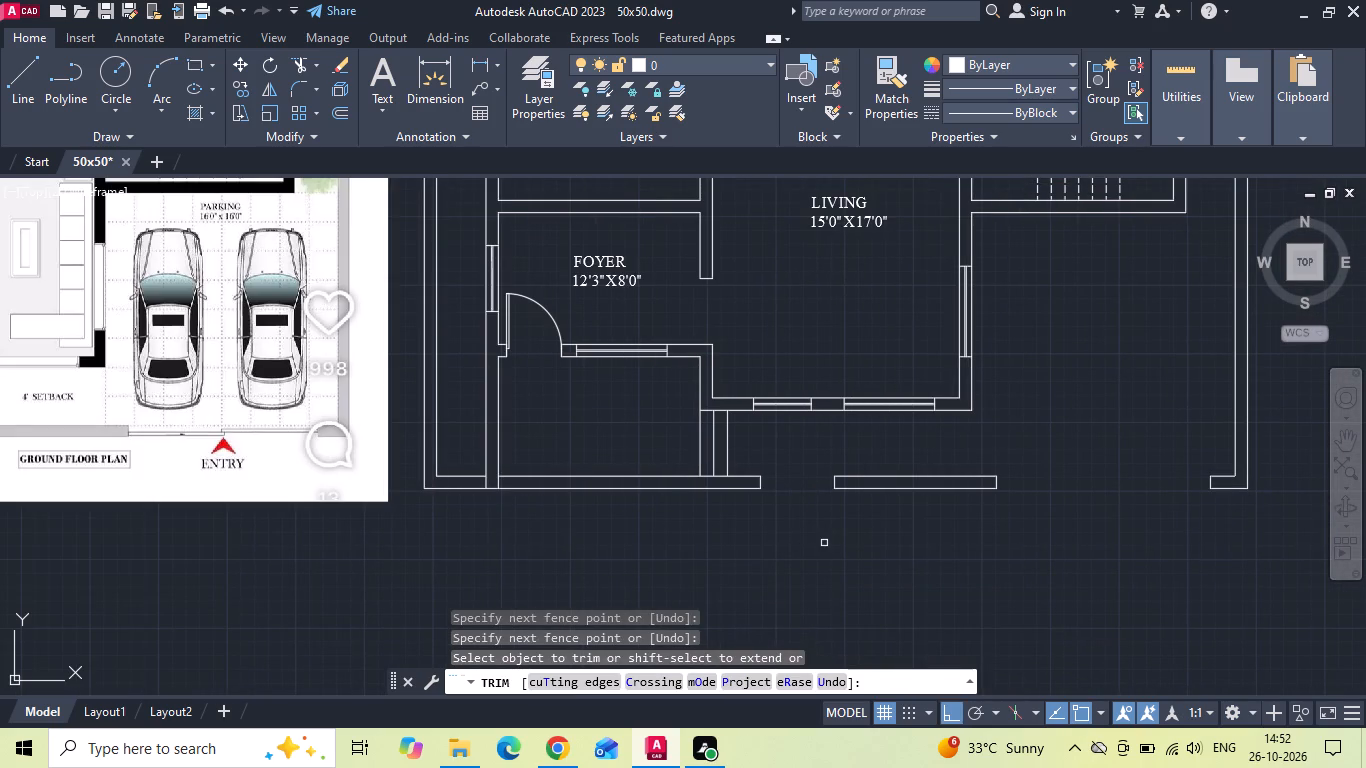
key(Escape)
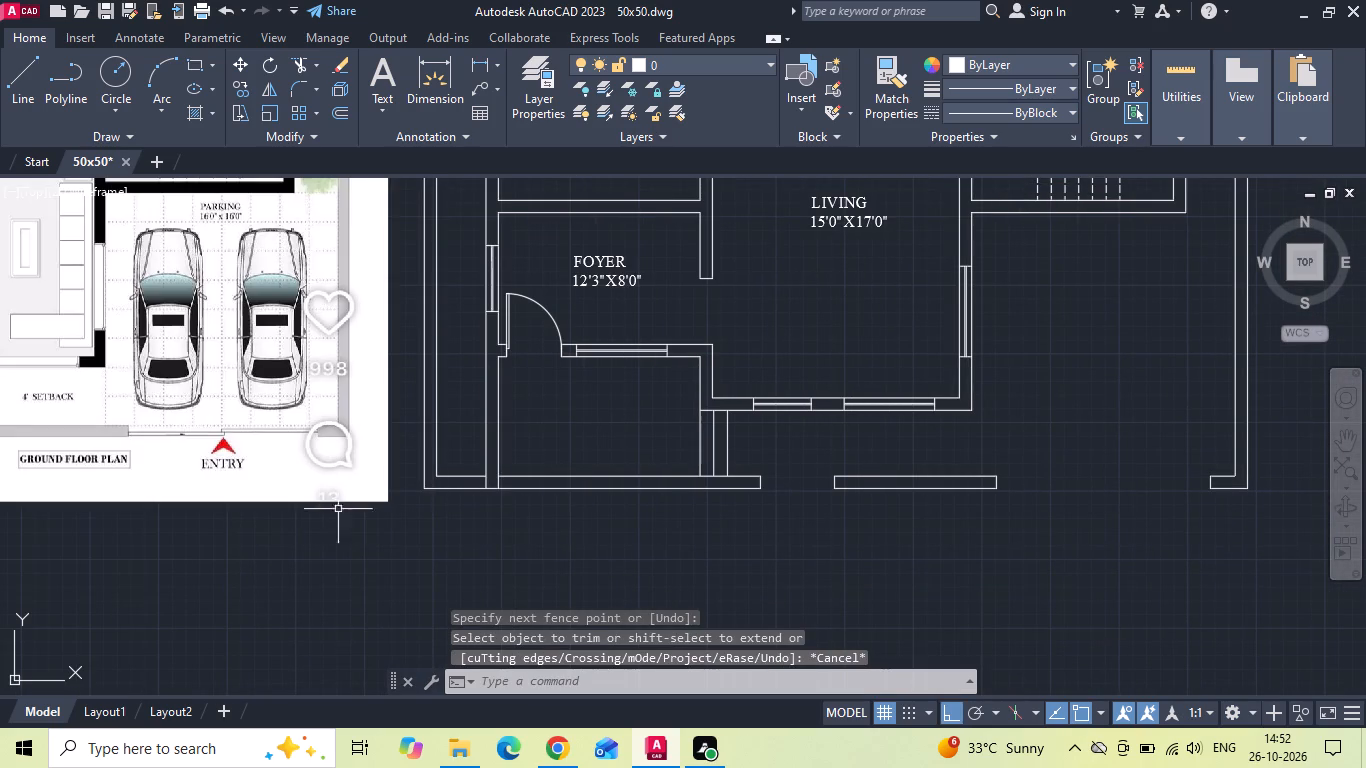
Draw a horizontal line across the parking gate opening between the midpoints of the two wall ends.
scroll(155, 430, up, 2)
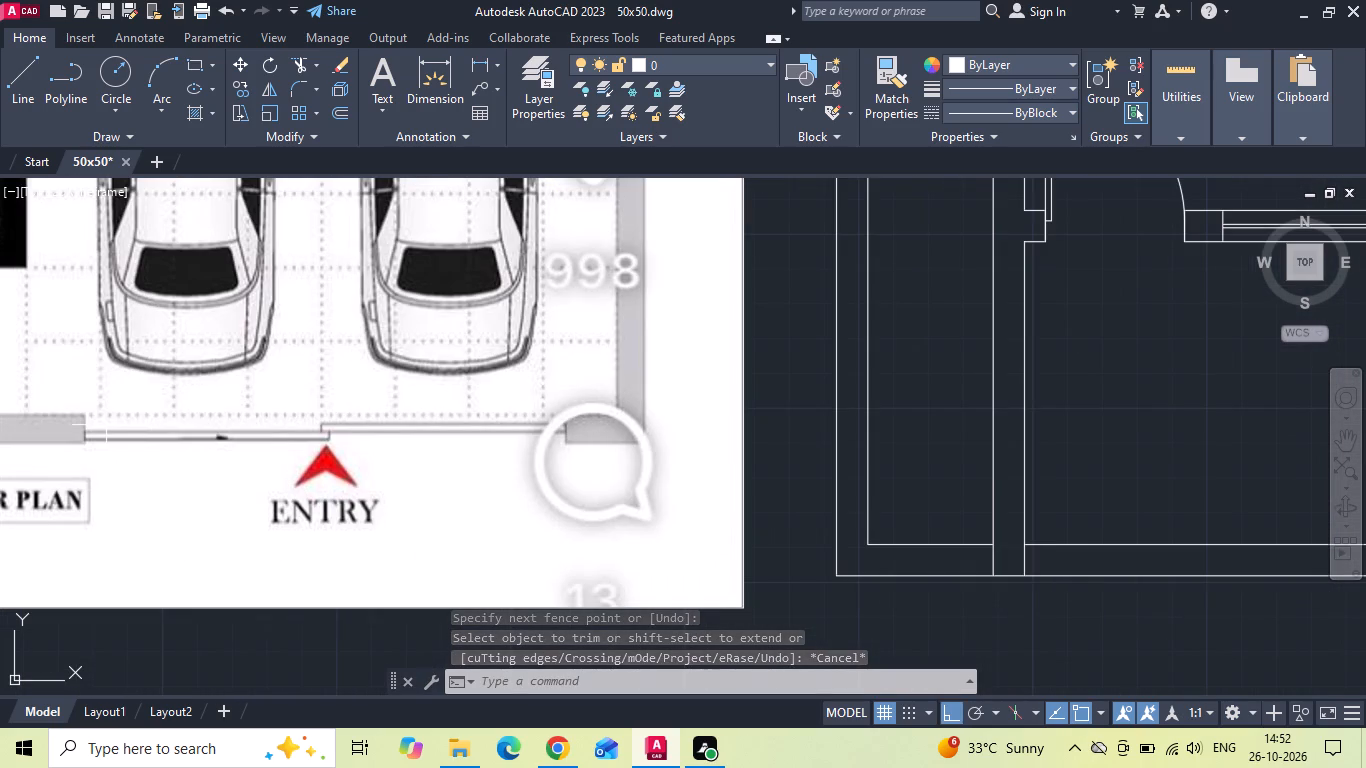
scroll(74, 425, down, 2)
scroll(1051, 485, up, 2)
middle_drag(1053, 483, 1035, 484)
scroll(1035, 484, up, 1)
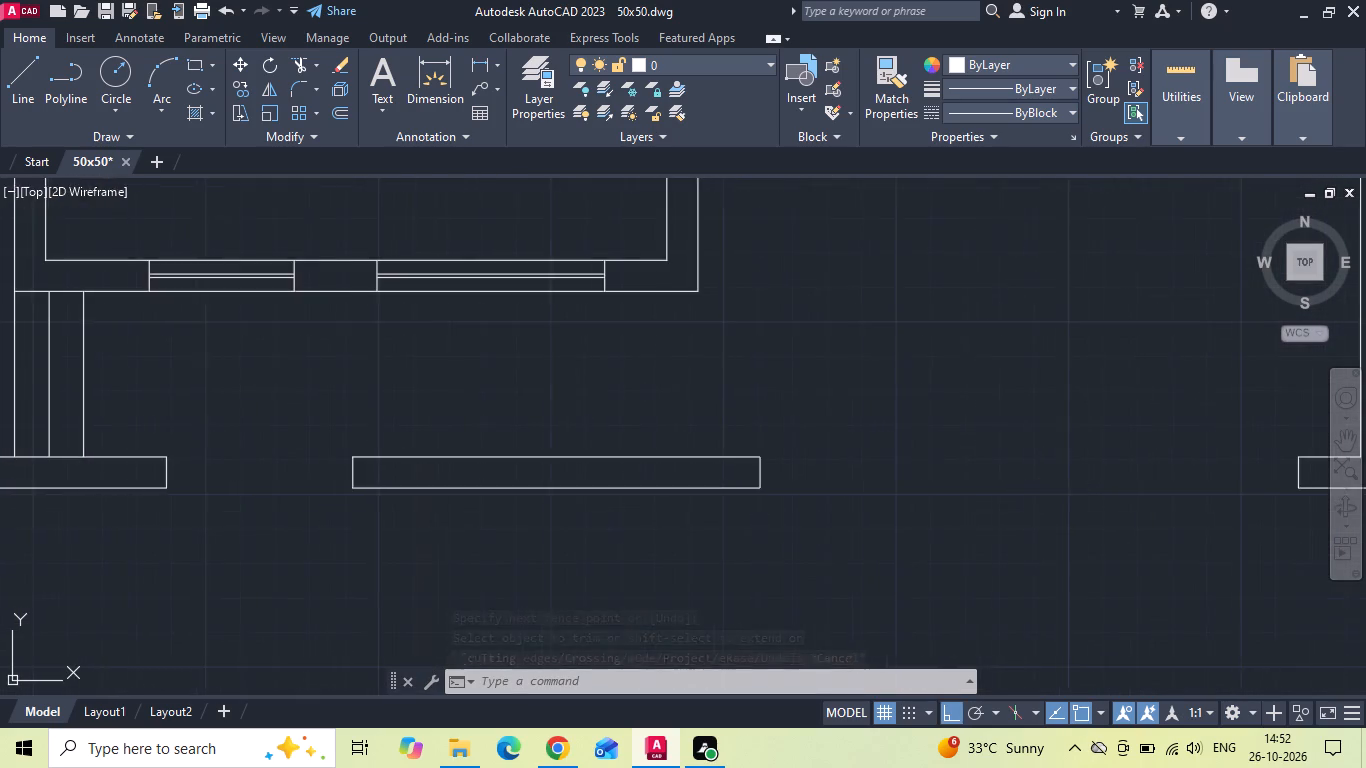
middle_drag(1035, 484, 882, 510)
key(l)
key(space)
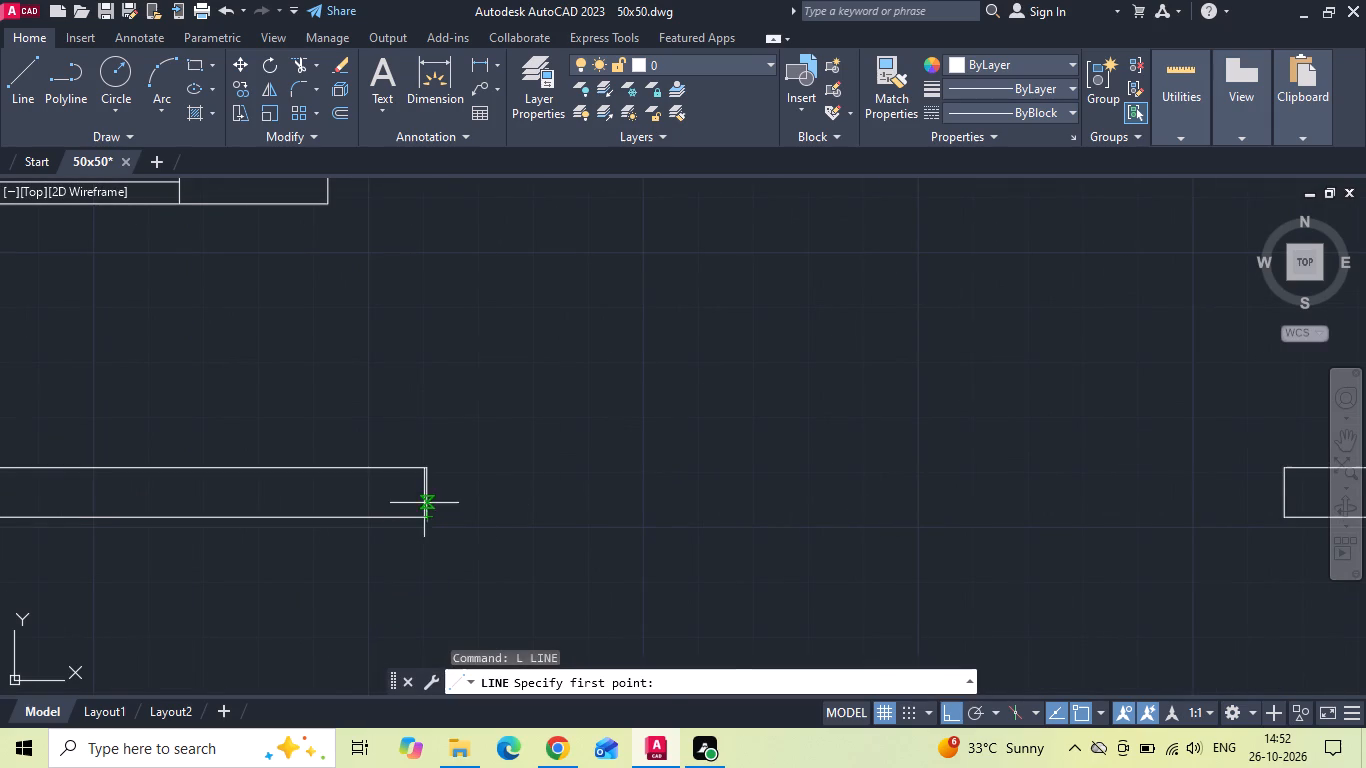
click(421, 497)
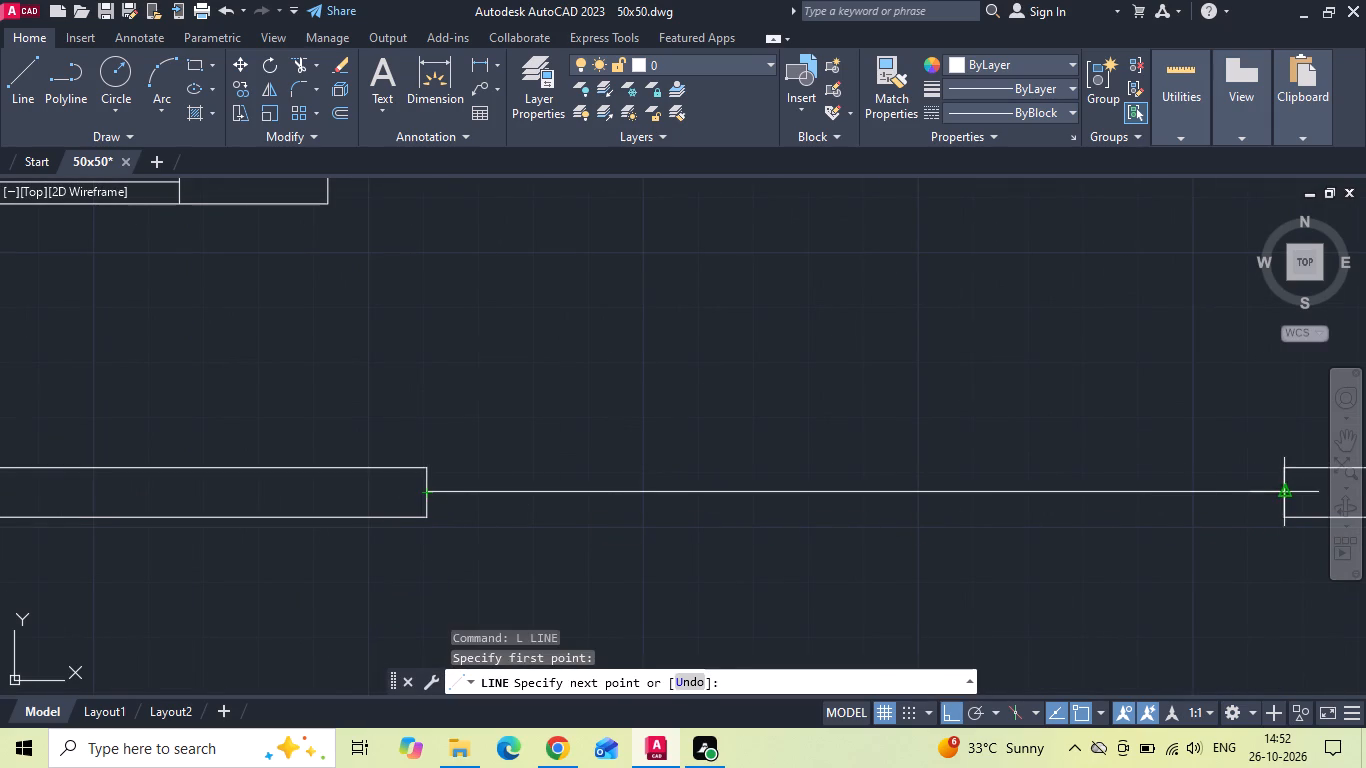
click(1284, 494)
key(Escape)
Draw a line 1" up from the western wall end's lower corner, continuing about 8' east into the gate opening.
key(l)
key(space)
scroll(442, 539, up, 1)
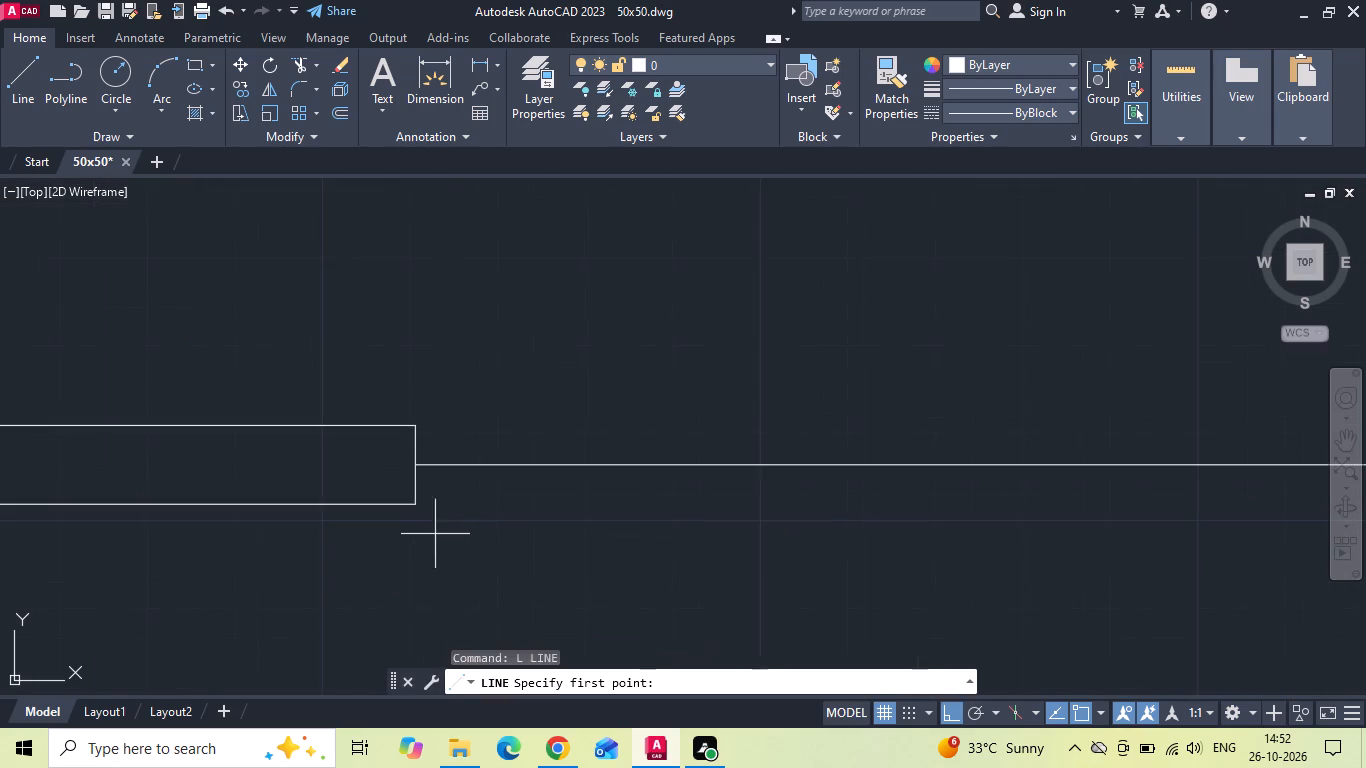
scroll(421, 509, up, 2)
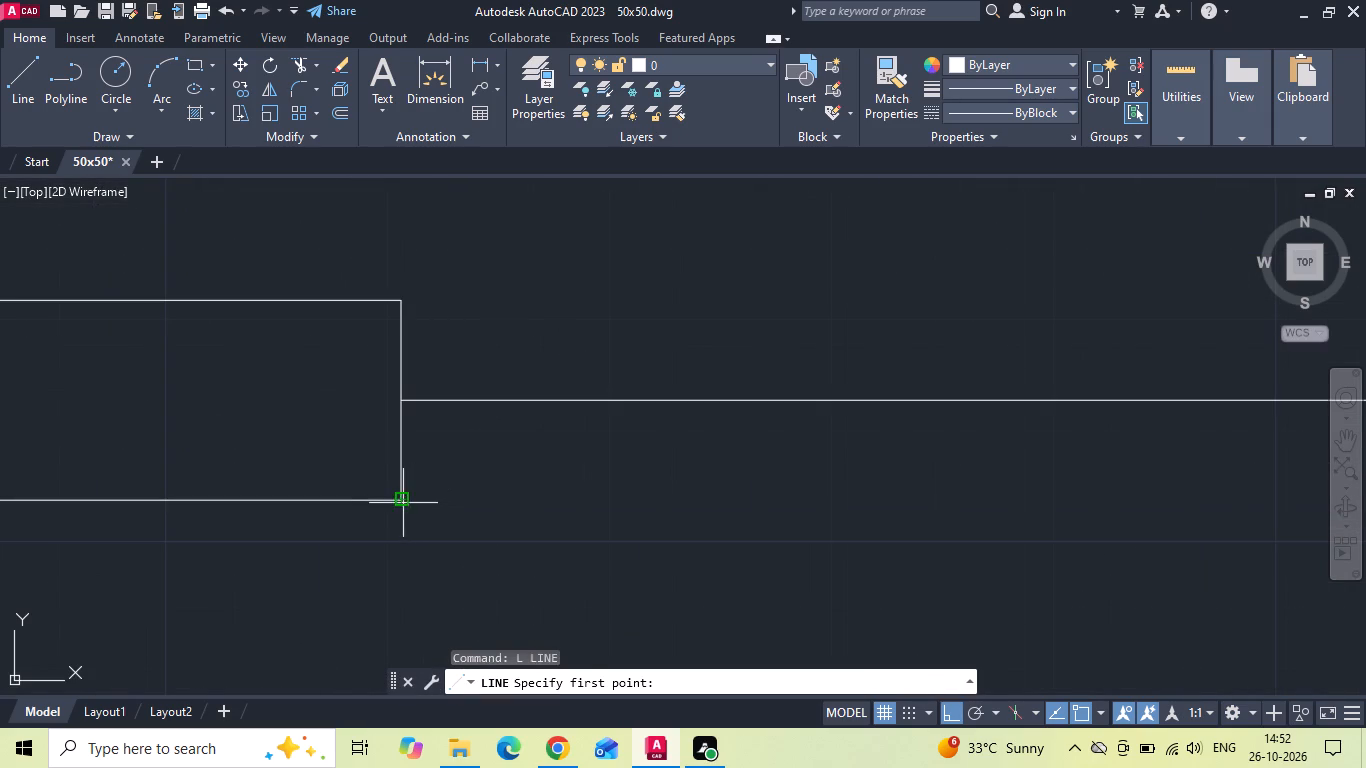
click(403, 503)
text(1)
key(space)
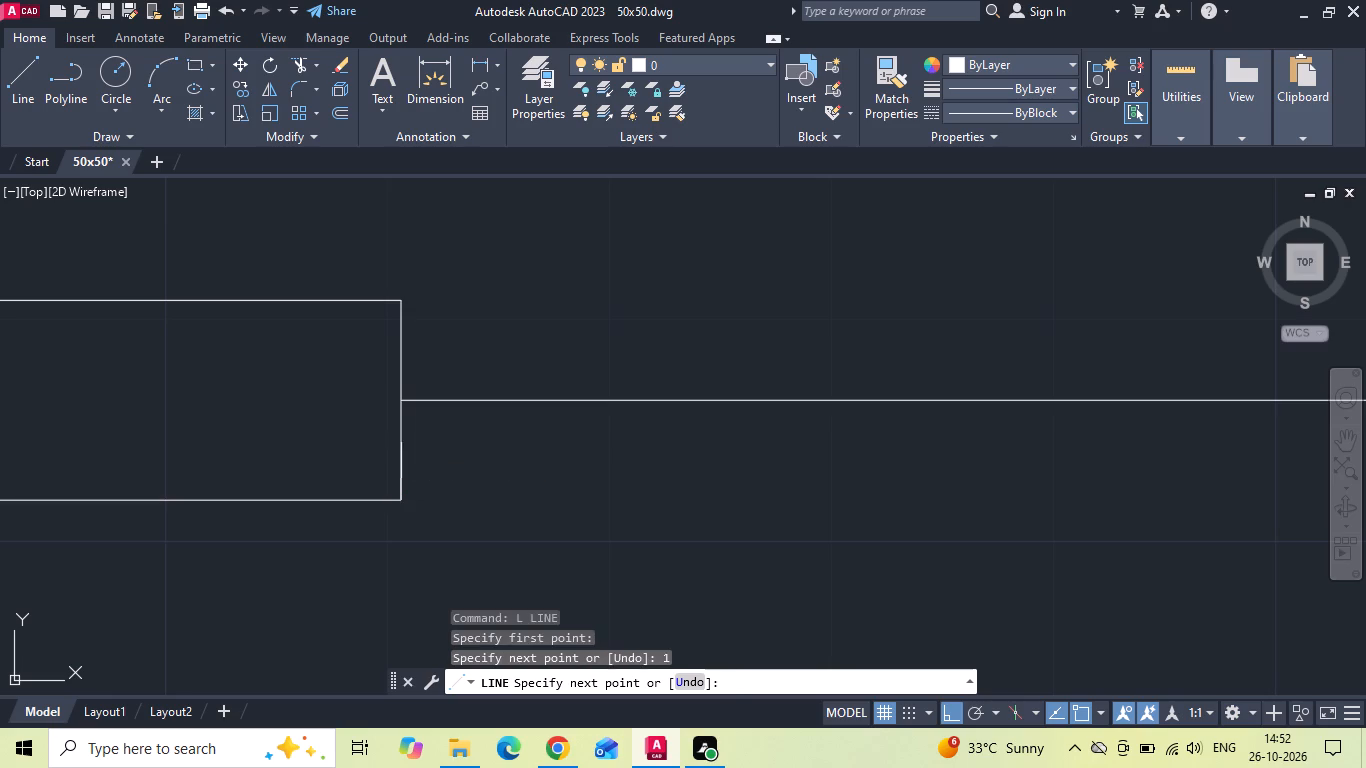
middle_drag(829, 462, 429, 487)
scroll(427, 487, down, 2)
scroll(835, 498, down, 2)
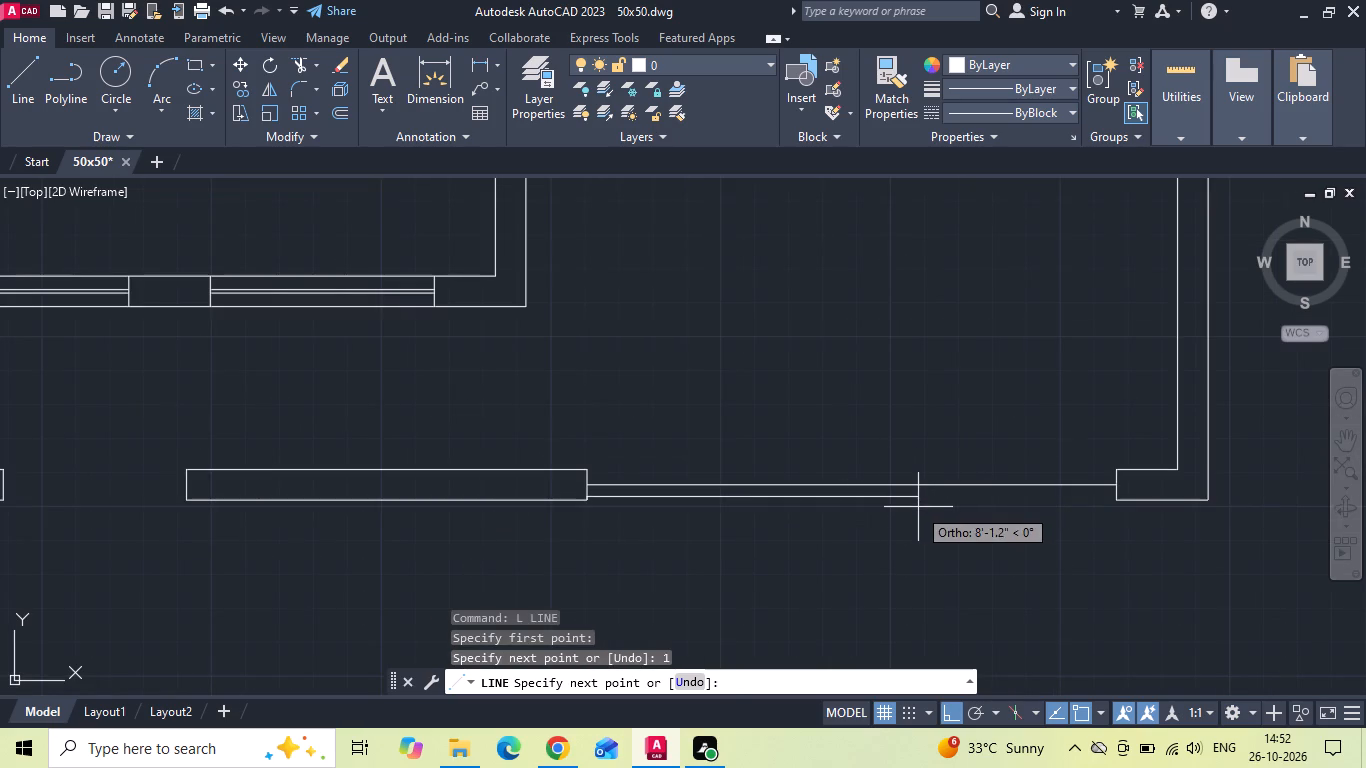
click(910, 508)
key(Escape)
Draw a short vertical line southward from the midpoint of the gate's centre line, past the lower line.
key(l)
key(space)
scroll(889, 506, up, 1)
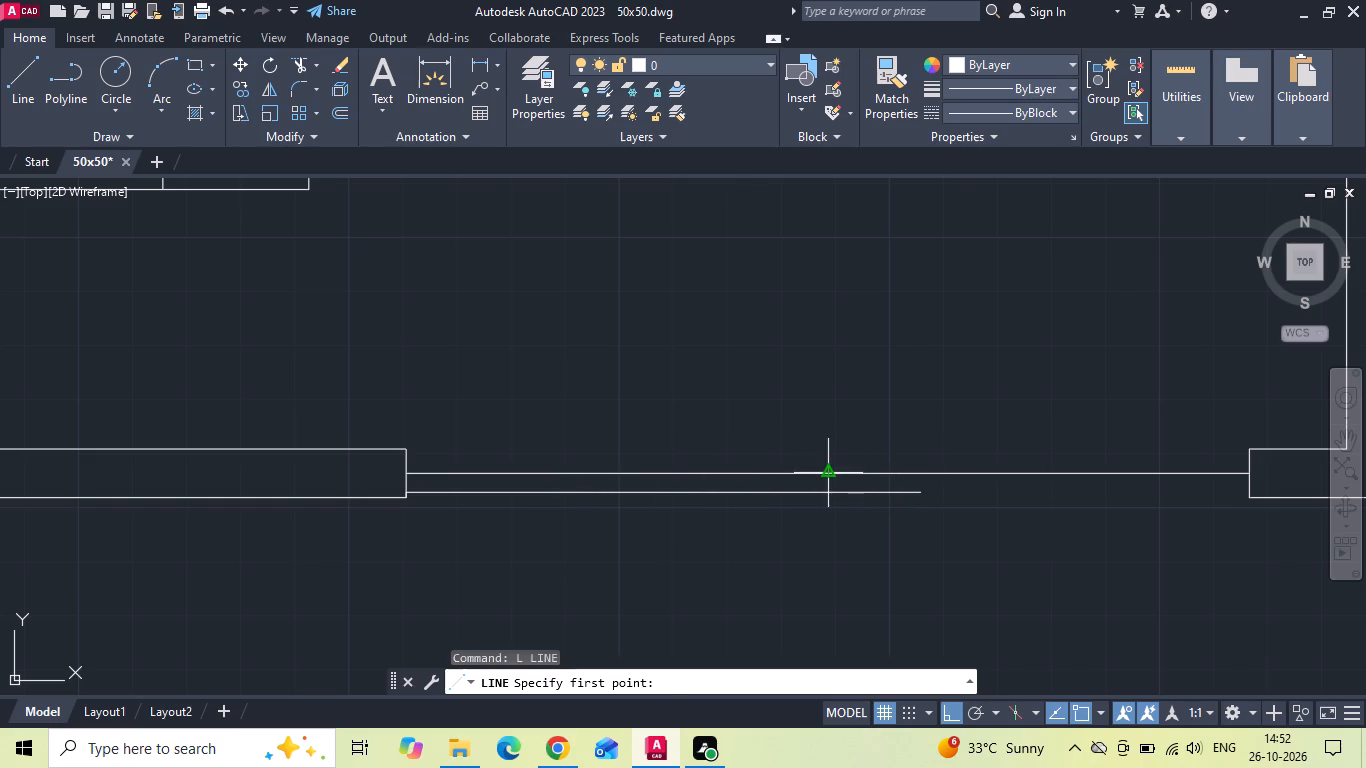
click(832, 474)
click(821, 532)
key(Escape)
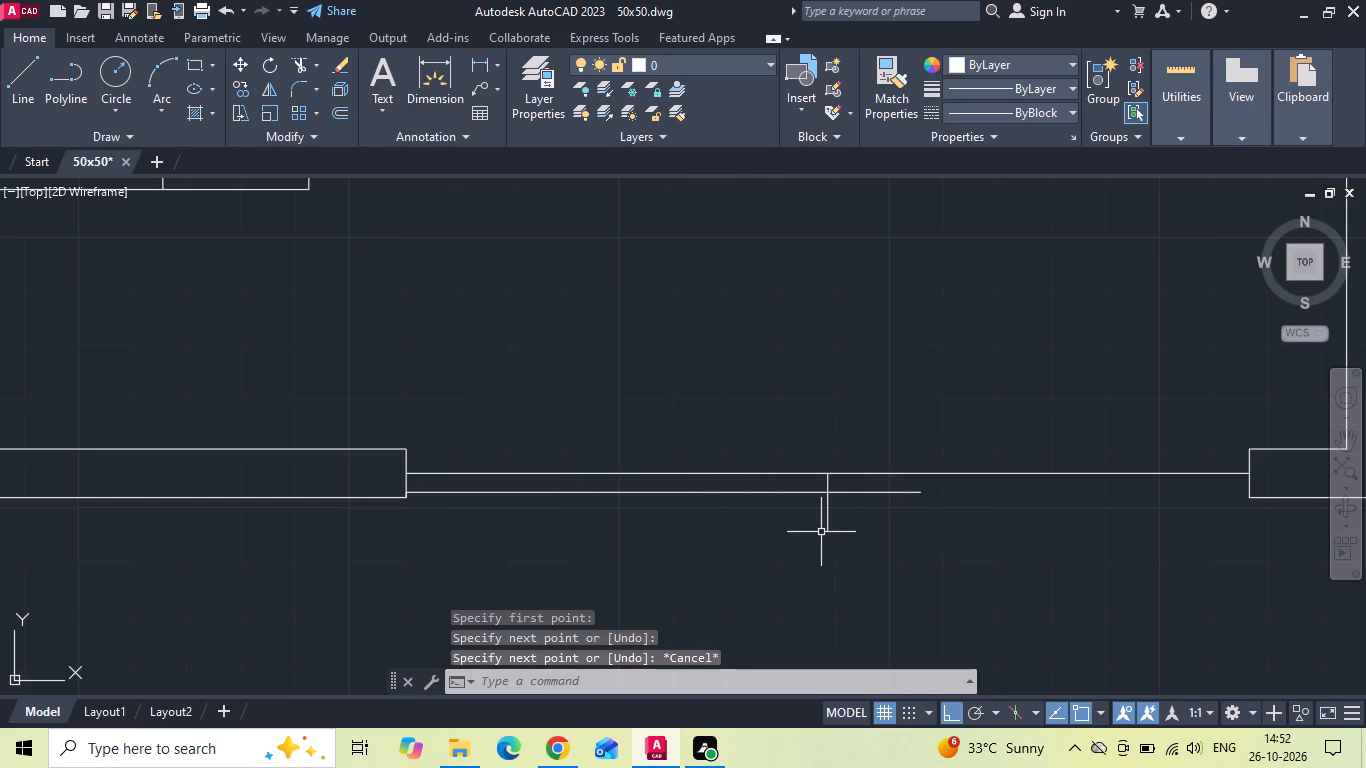
Trim the lower gate line east of the short vertical line and the vertical line's end below it.
text(TR)
key(space)
click(847, 492)
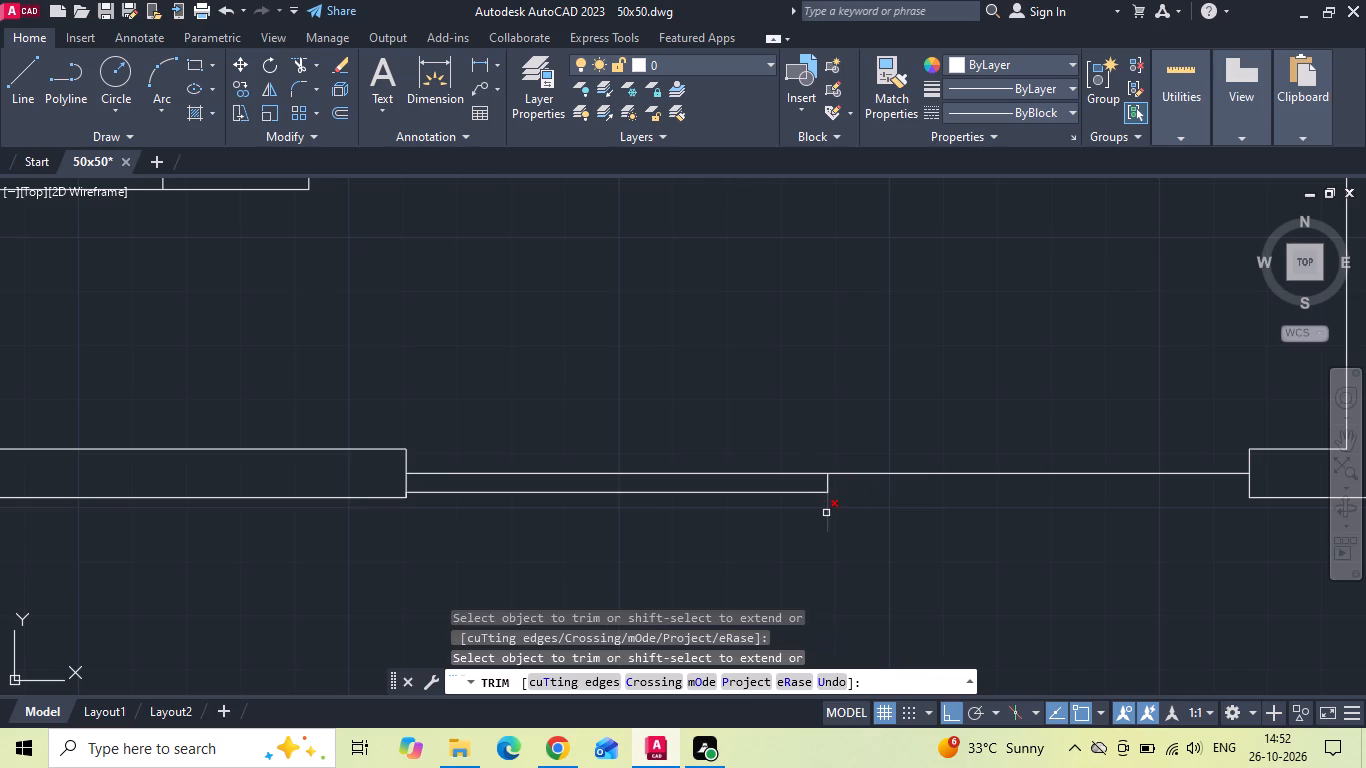
click(826, 513)
scroll(825, 519, down, 2)
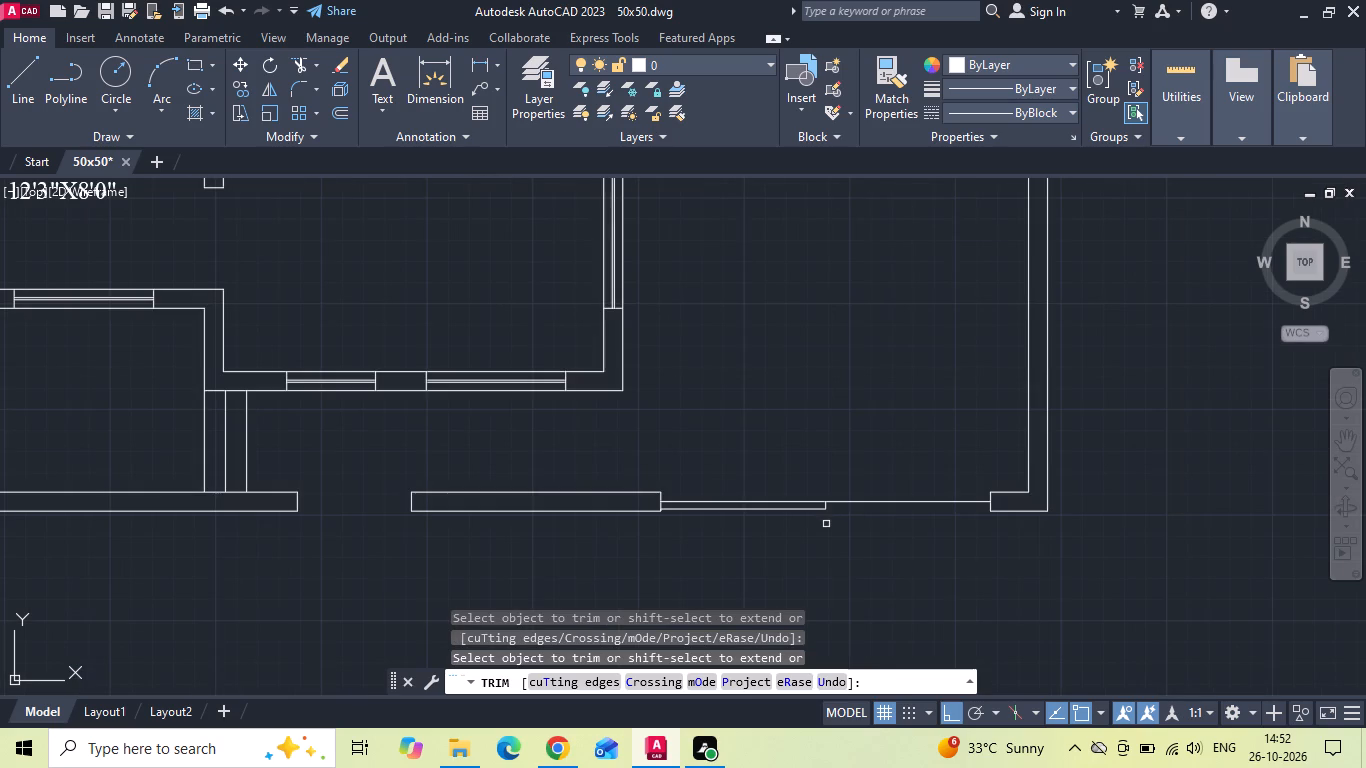
scroll(827, 528, up, 2)
key(Escape)
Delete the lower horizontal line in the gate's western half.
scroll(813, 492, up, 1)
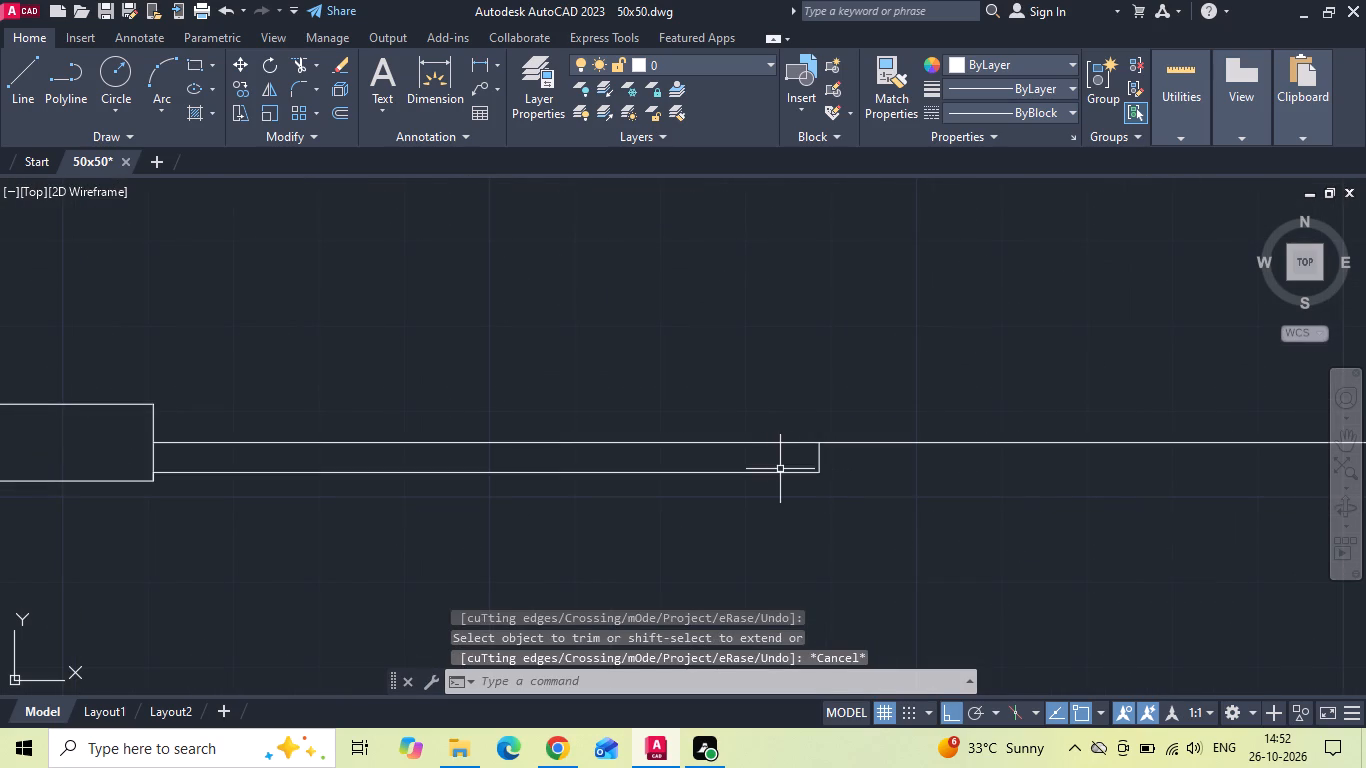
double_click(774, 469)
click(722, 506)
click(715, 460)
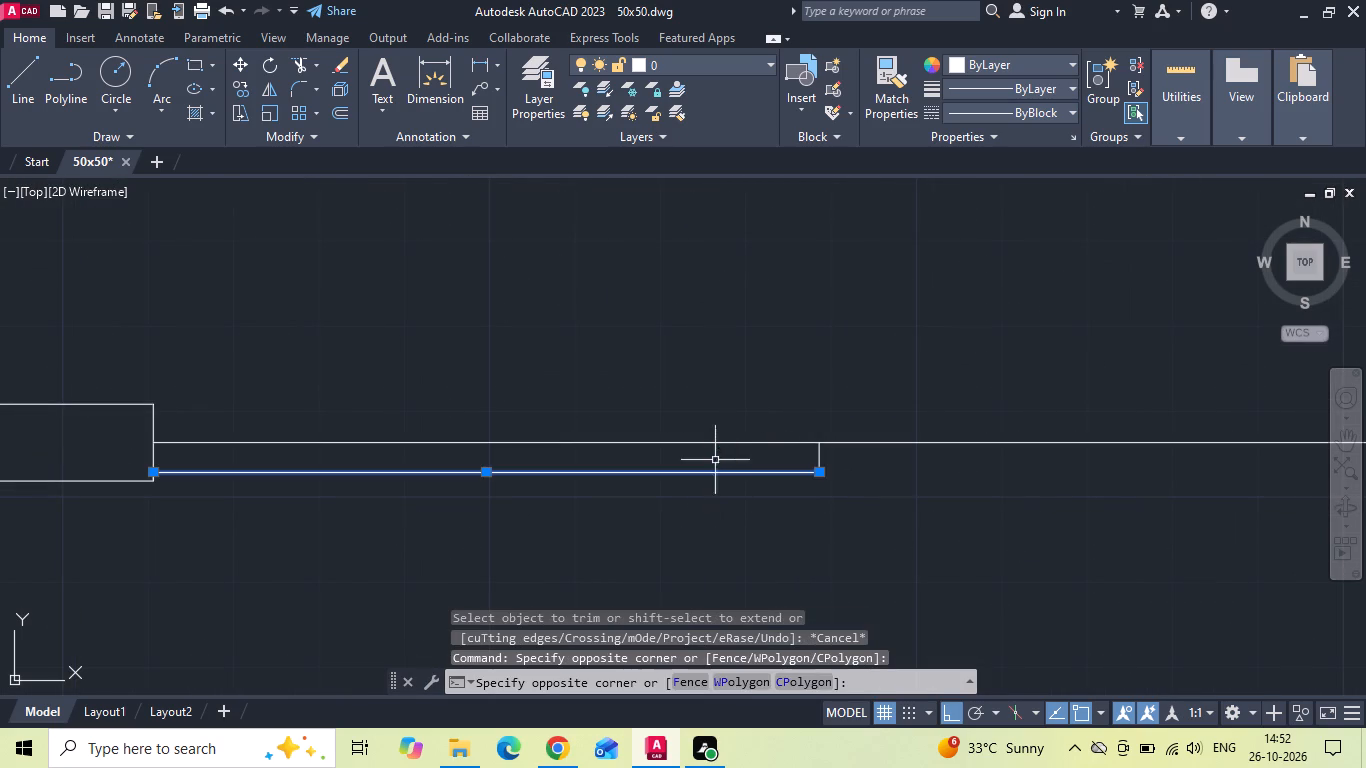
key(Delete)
Offset the gate's centre line 1" to both the south and the north.
text(O 1)
key(space)
click(701, 442)
click(691, 499)
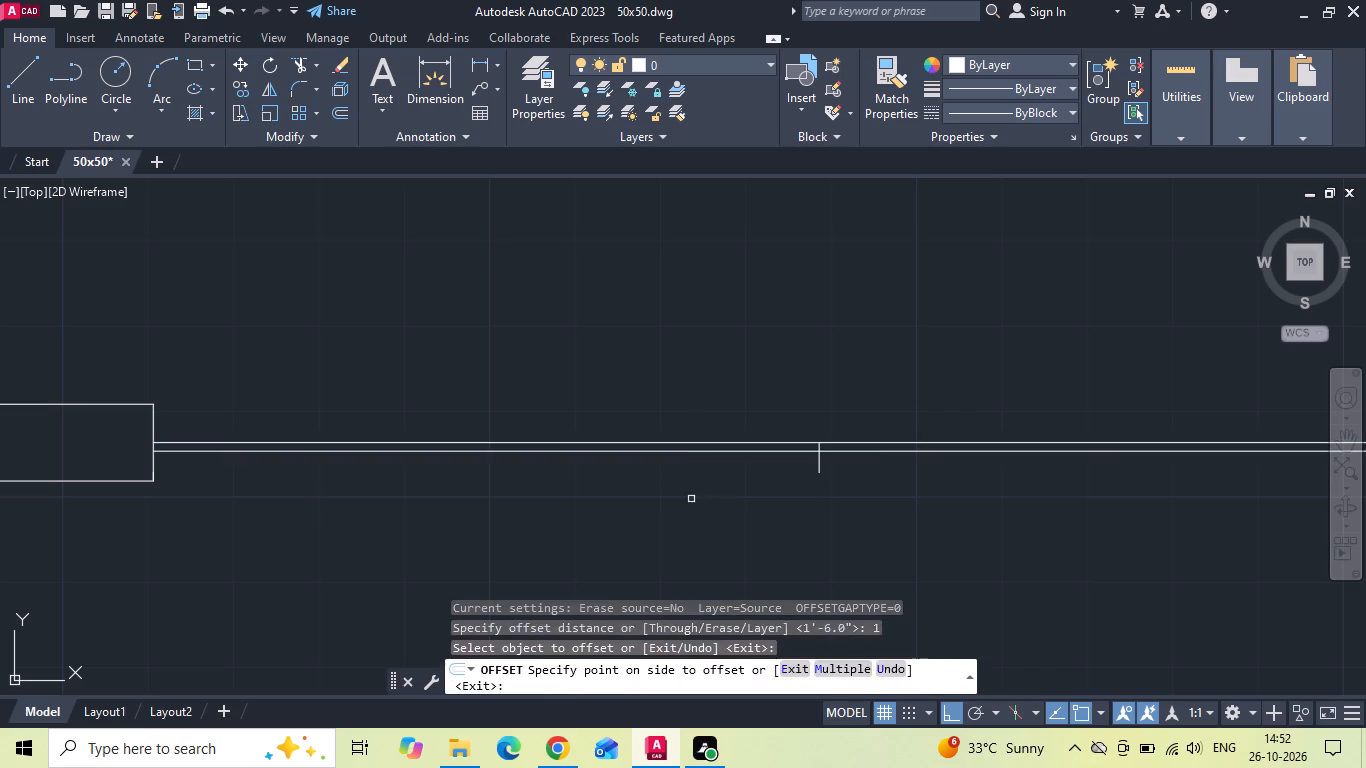
drag(722, 442, 726, 428)
click(736, 372)
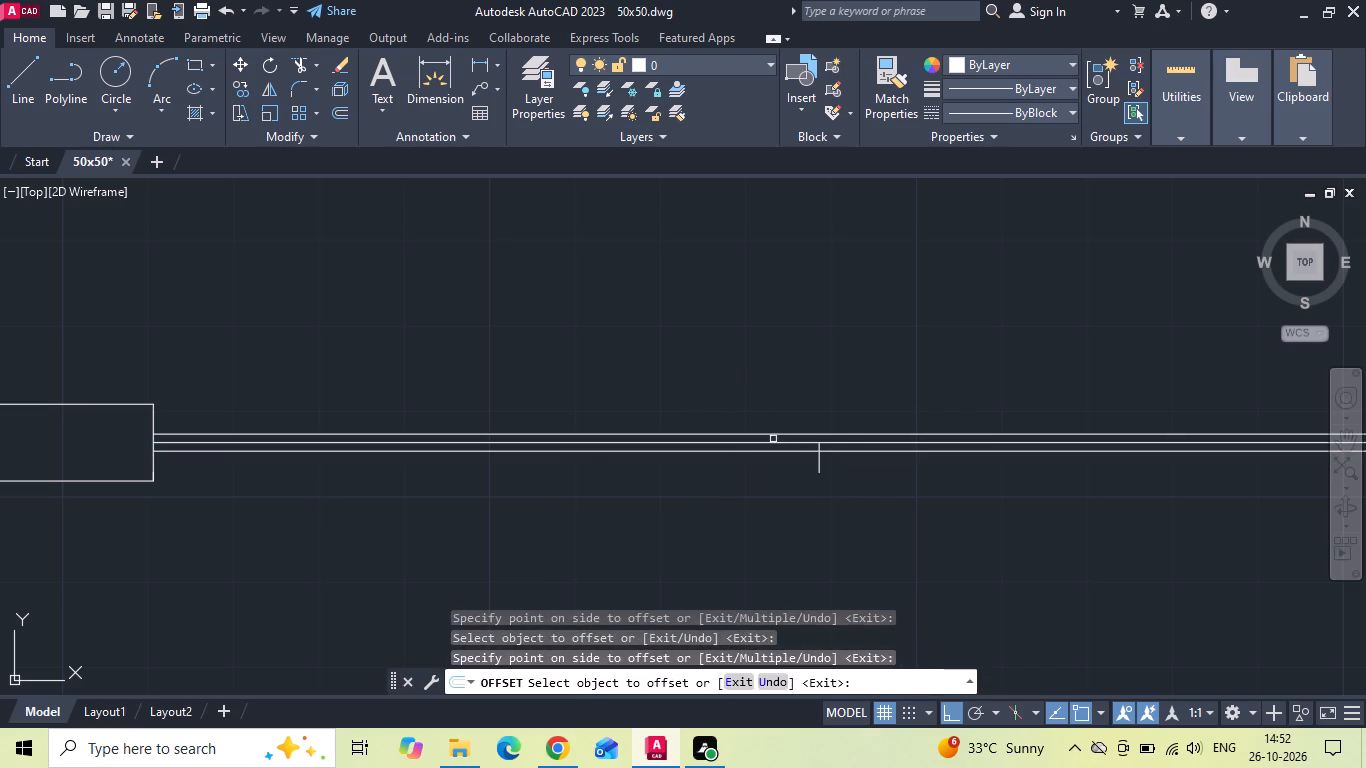
key(Escape)
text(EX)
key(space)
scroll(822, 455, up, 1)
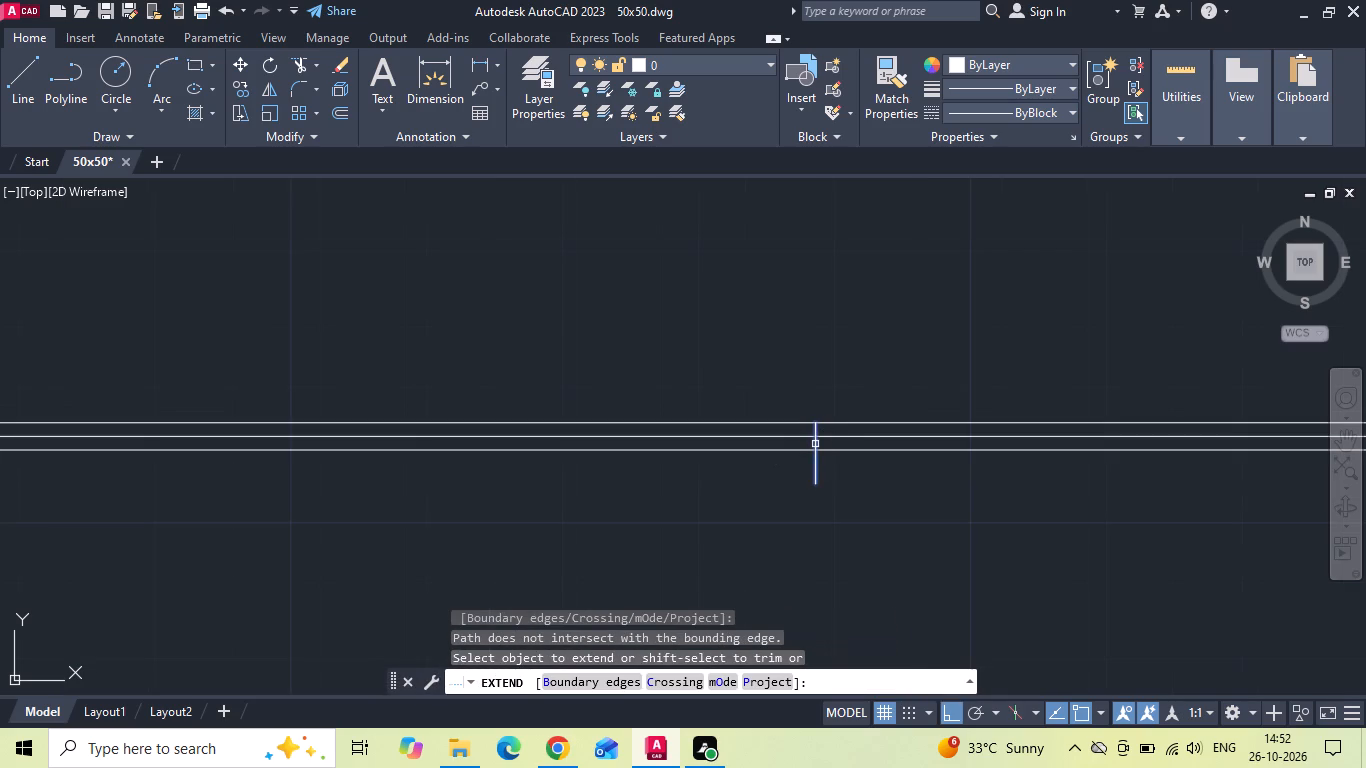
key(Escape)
Move the northern offset gate line 1" further north.
click(790, 429)
click(777, 388)
right_click(776, 387)
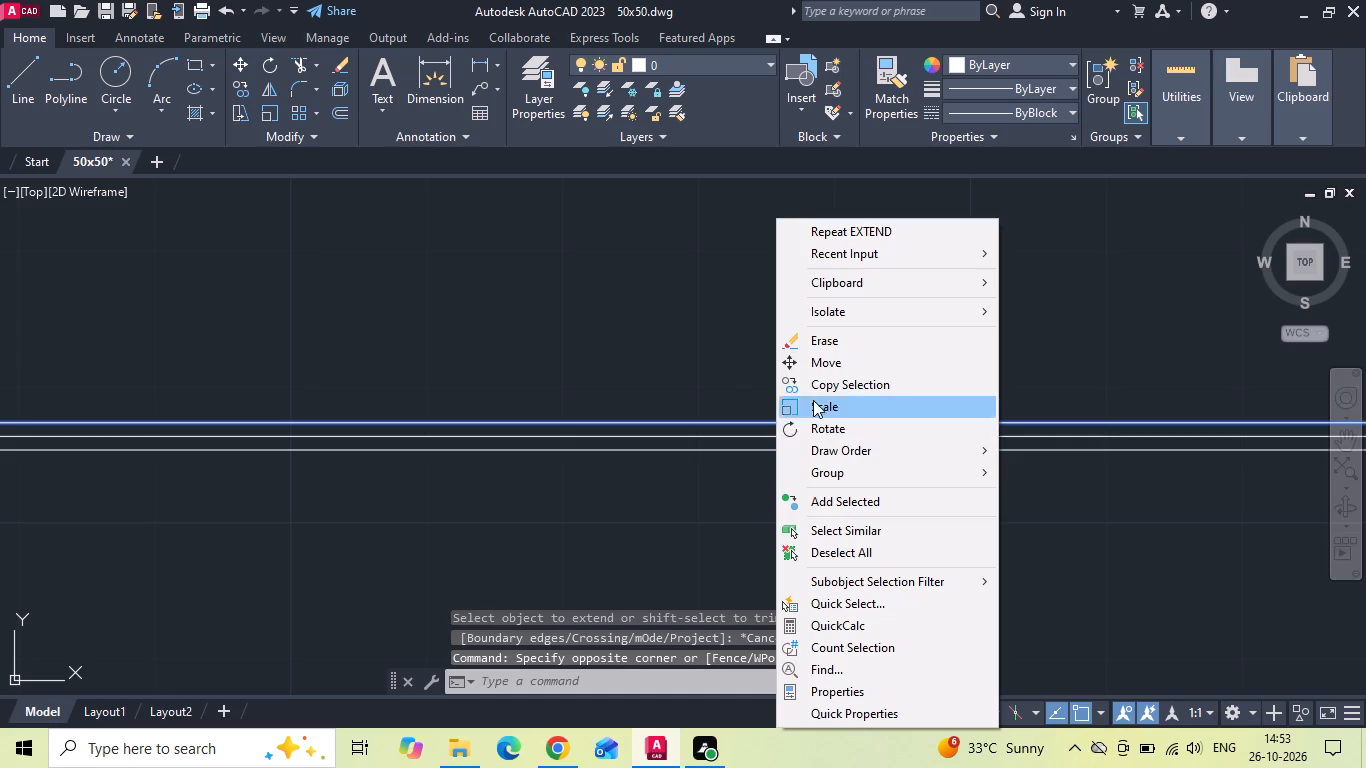
click(829, 367)
drag(830, 354, 830, 306)
key(1)
key(space)
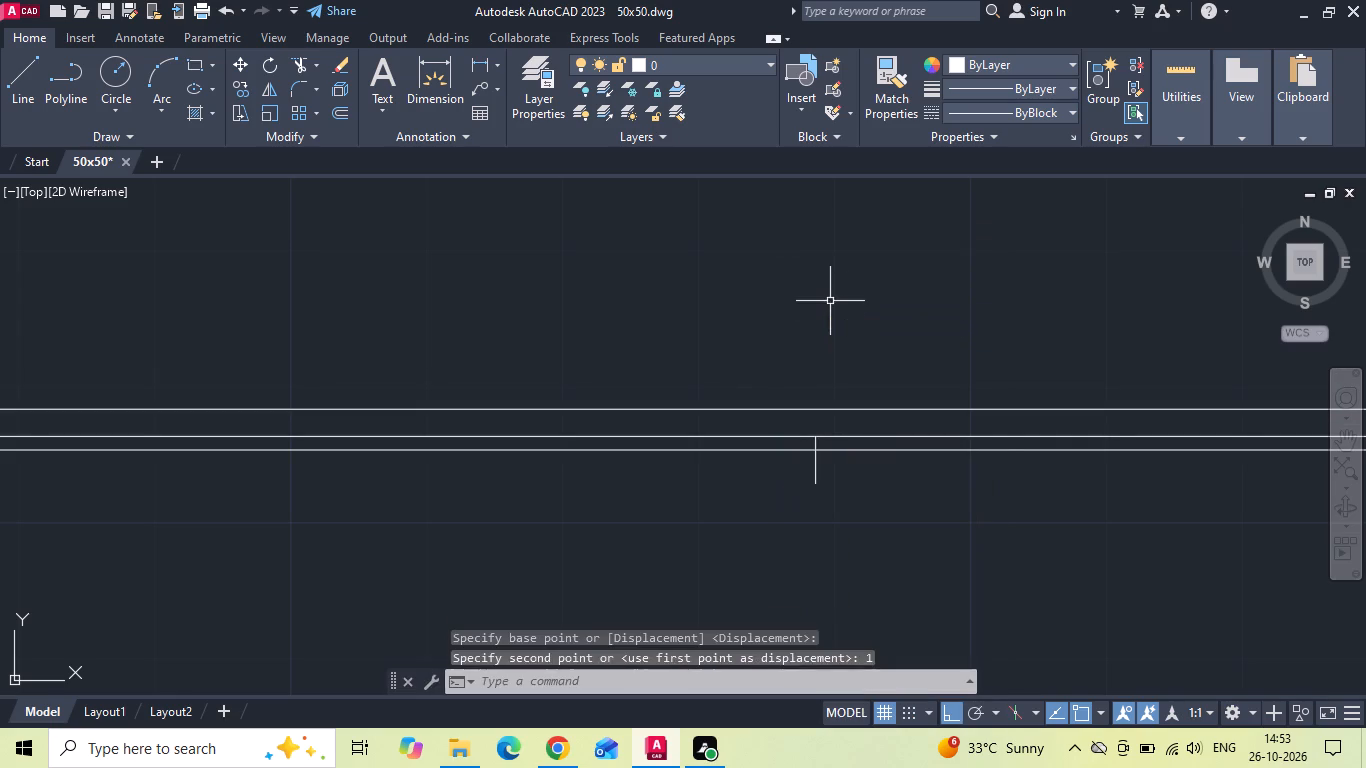
Move the southern offset gate line 1" further south.
click(734, 454)
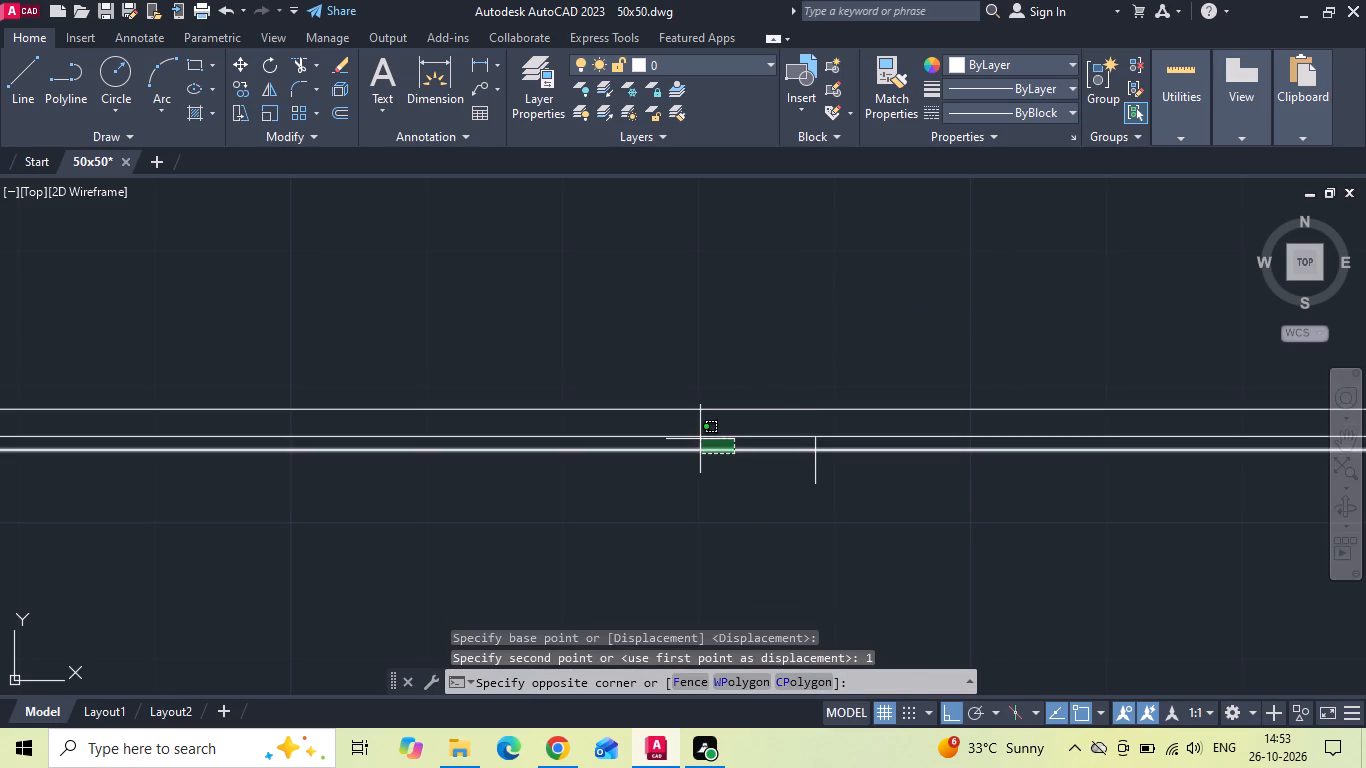
click(700, 439)
right_click(688, 301)
click(725, 371)
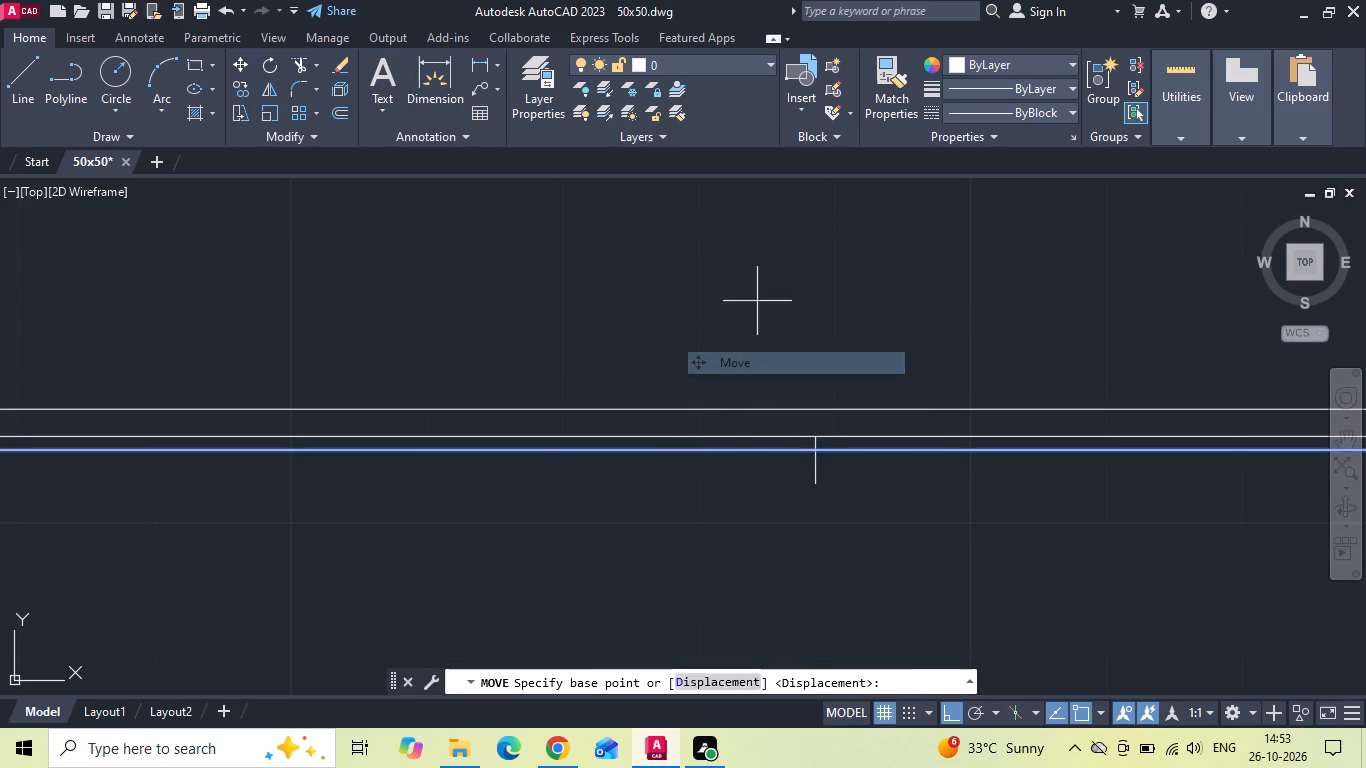
drag(757, 301, 754, 348)
text(1)
key(space)
key(t)
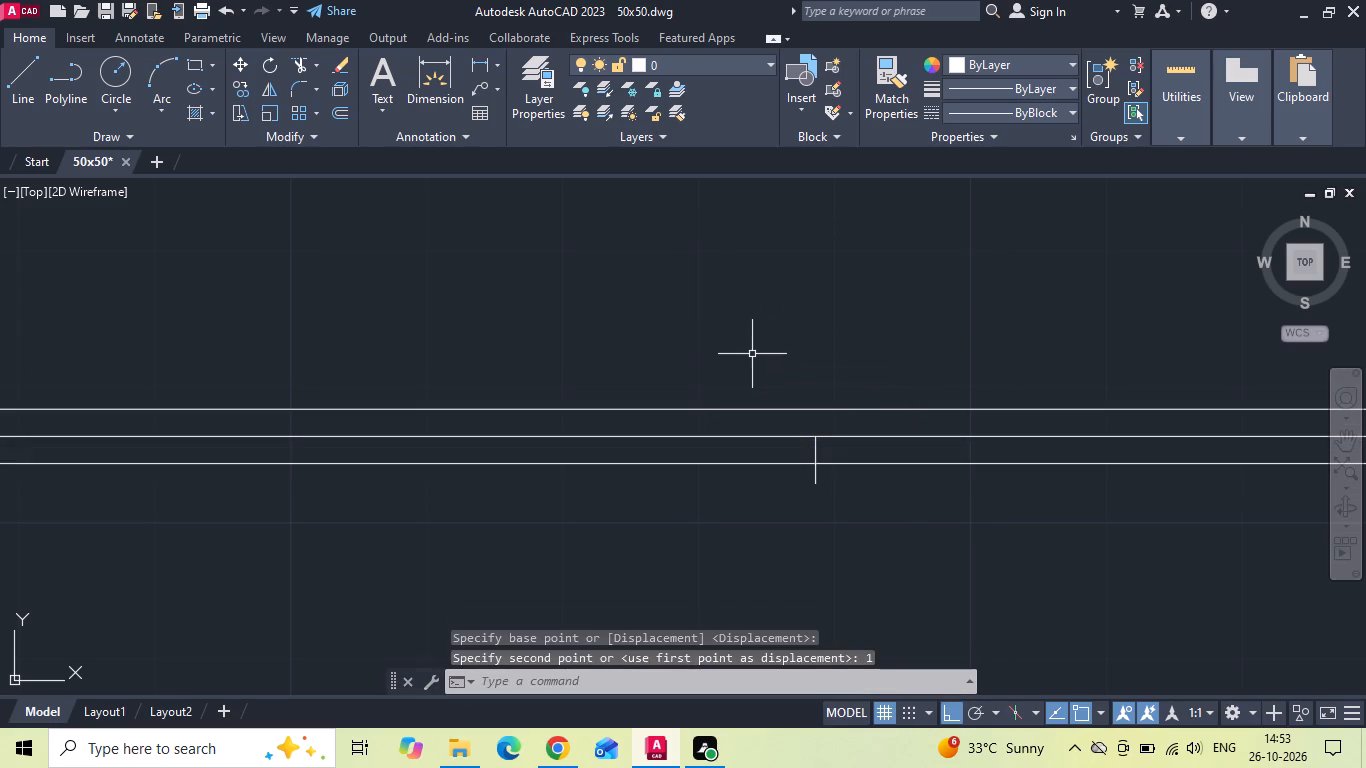
key(Escape)
Extend the short vertical line at the gate's middle north to the northern gate line.
key(e)
key(x)
key(space)
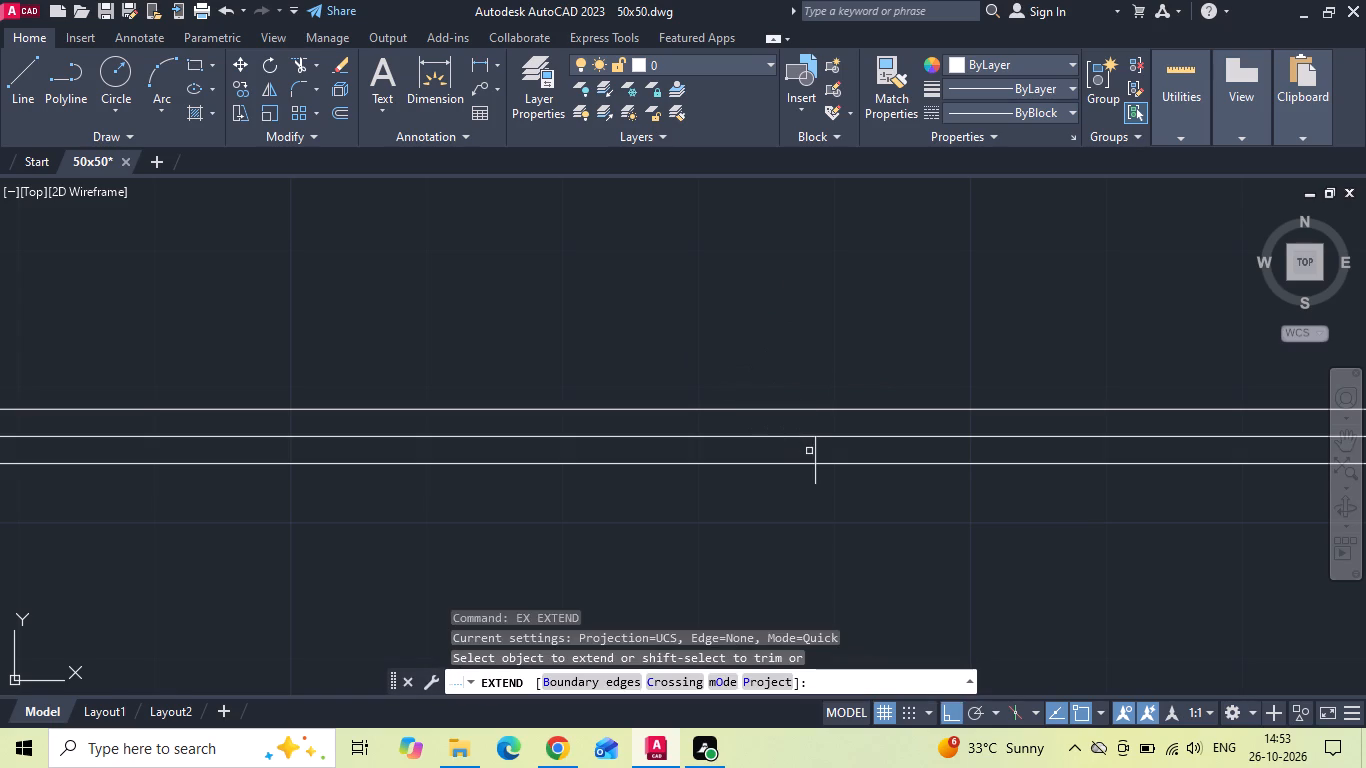
click(810, 451)
click(854, 452)
key(Escape)
Trim the vertical line's end below the gate, the northern gate line west of it and the southern gate line east of it.
text(TR)
key(space)
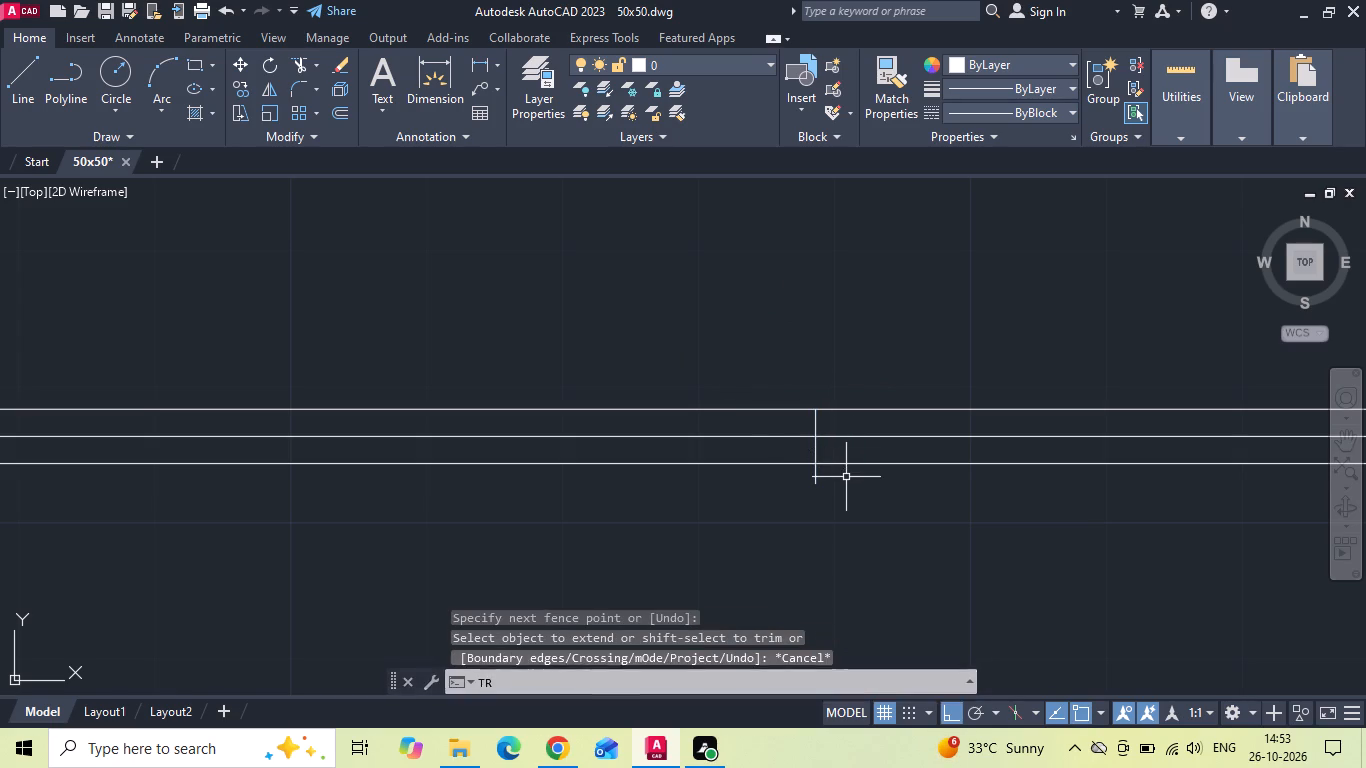
click(818, 481)
scroll(799, 532, down, 6)
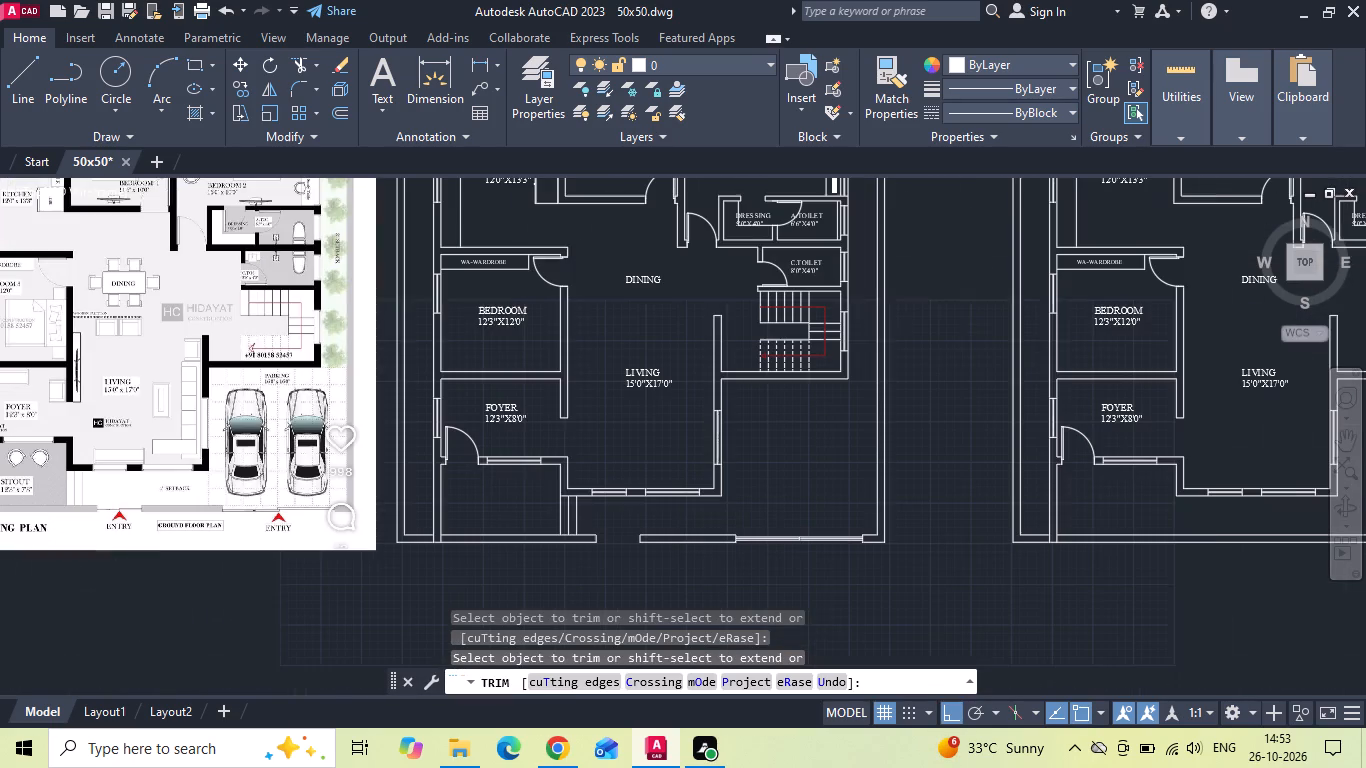
scroll(797, 547, up, 2)
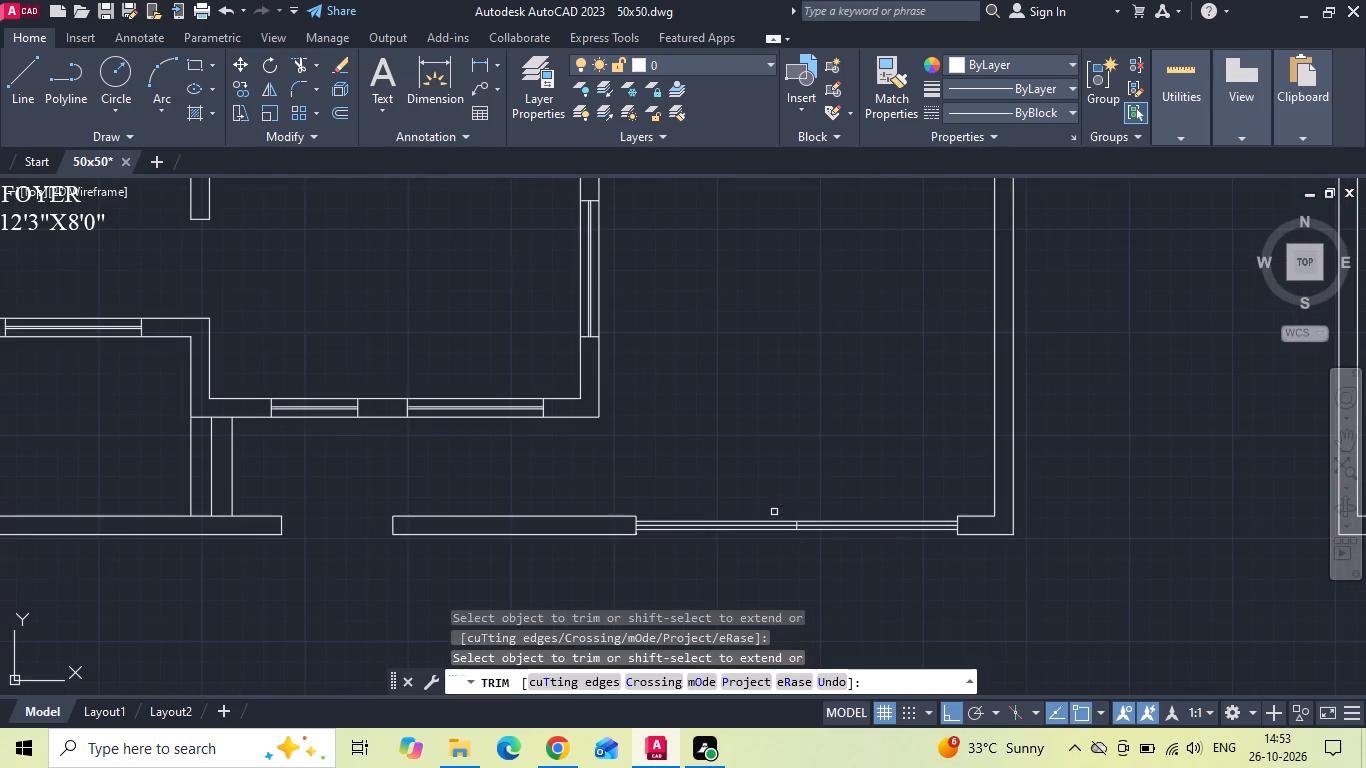
scroll(767, 524, up, 2)
click(766, 517)
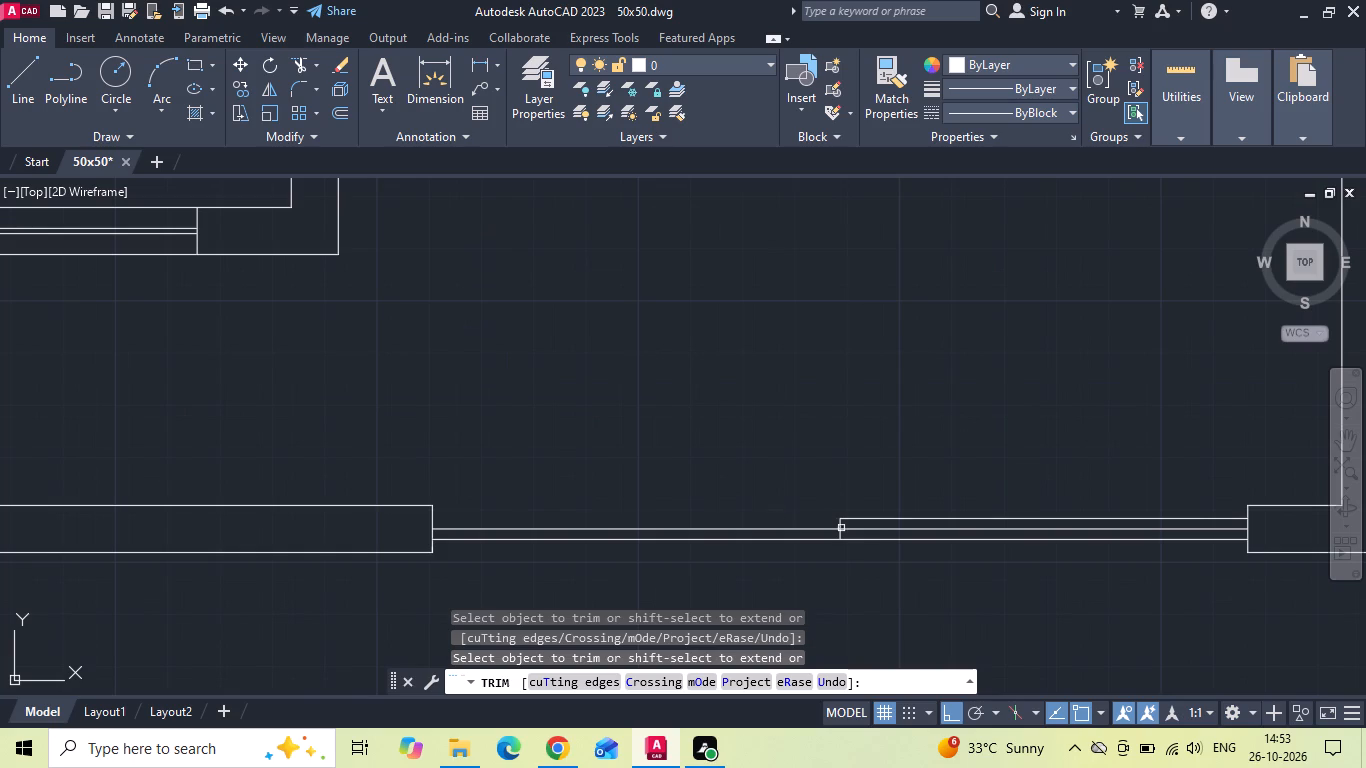
click(886, 539)
scroll(830, 430, down, 1)
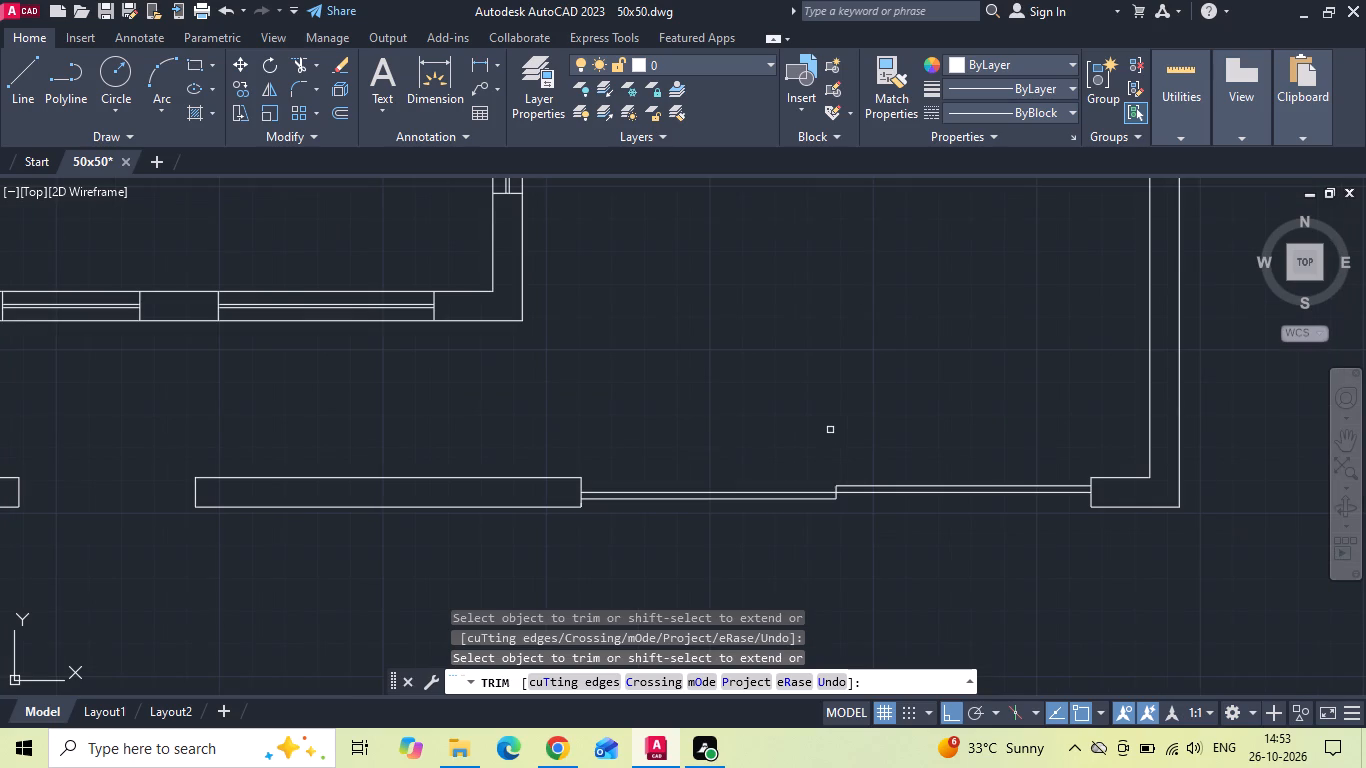
scroll(830, 429, down, 2)
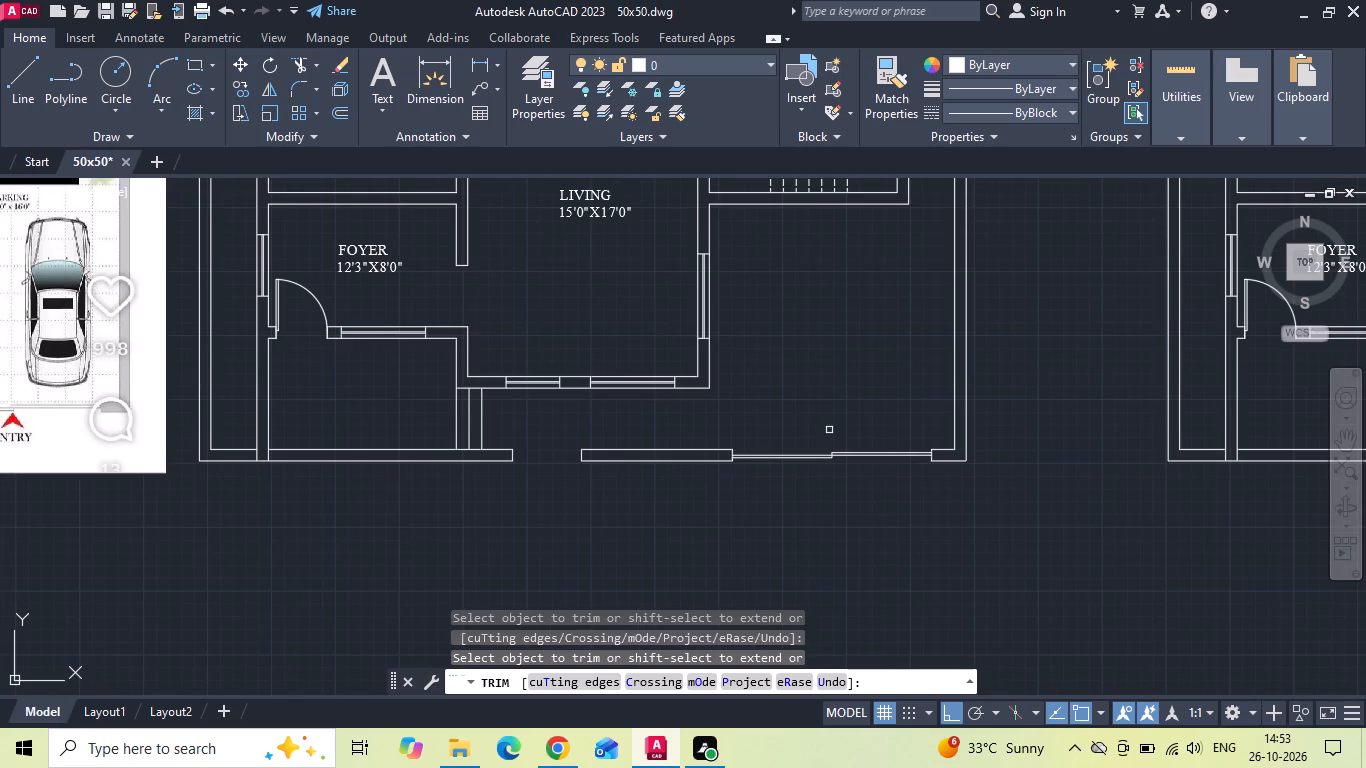
key(Escape)
Move the gate's middle vertical line 2" west and extend the northern gate line to meet it.
scroll(51, 431, up, 1)
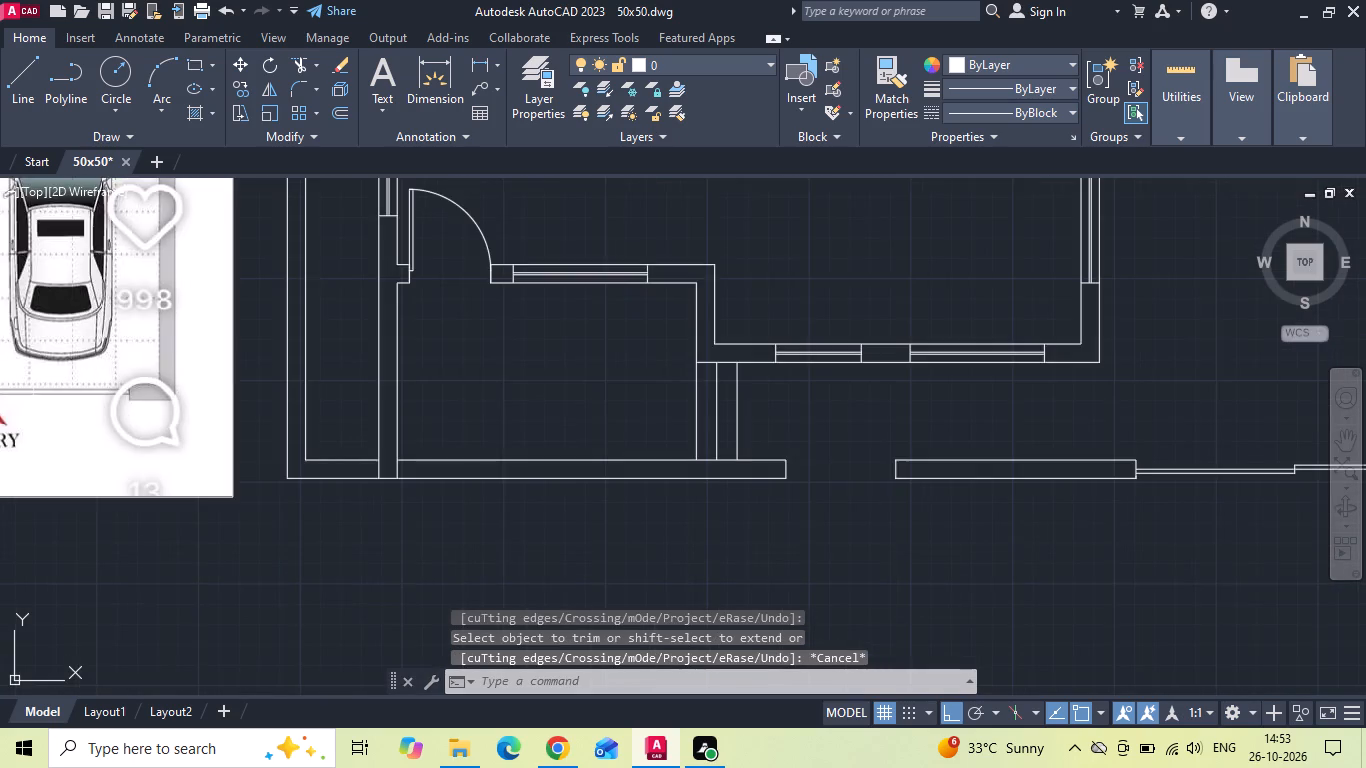
scroll(32, 399, up, 1)
middle_drag(33, 399, 376, 378)
scroll(232, 402, down, 2)
scroll(1140, 436, up, 3)
scroll(961, 443, up, 2)
scroll(769, 433, up, 2)
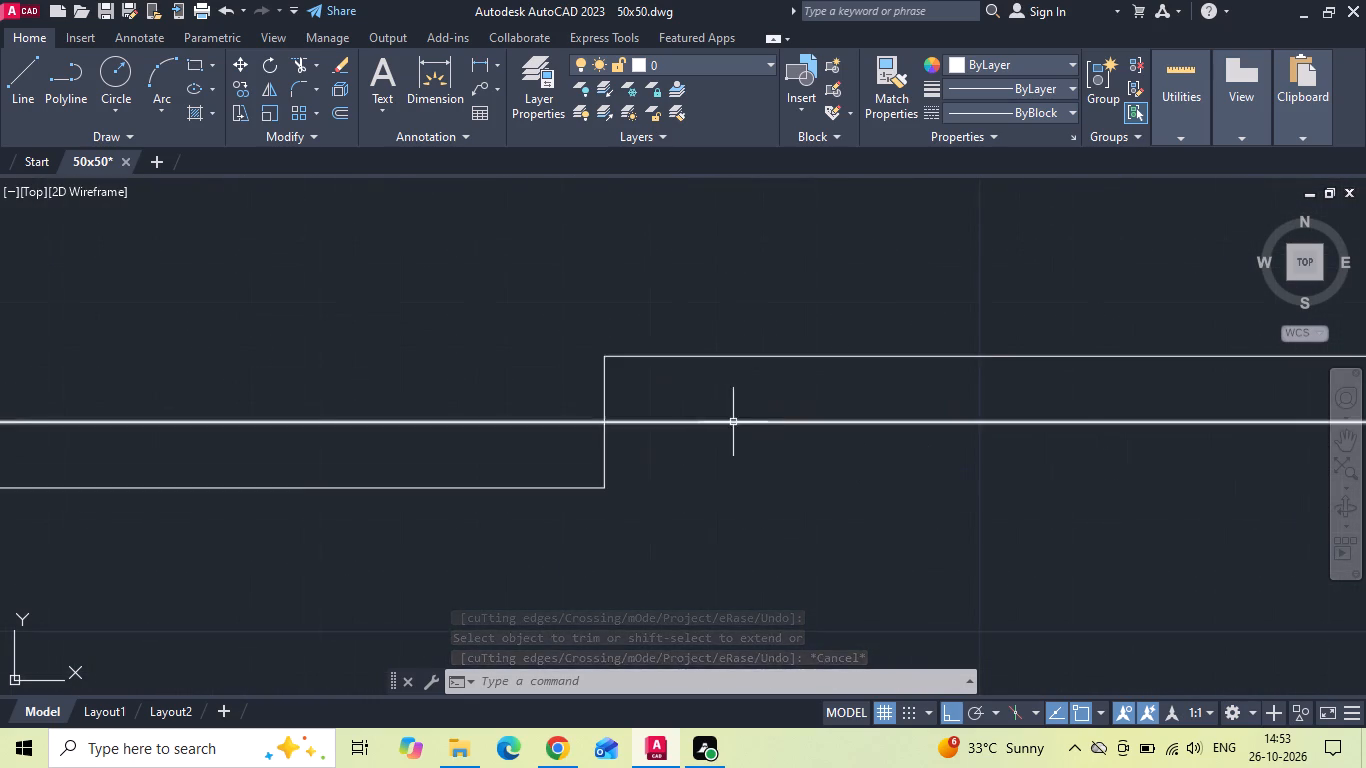
drag(650, 389, 485, 413)
click(421, 414)
right_click(421, 414)
click(484, 367)
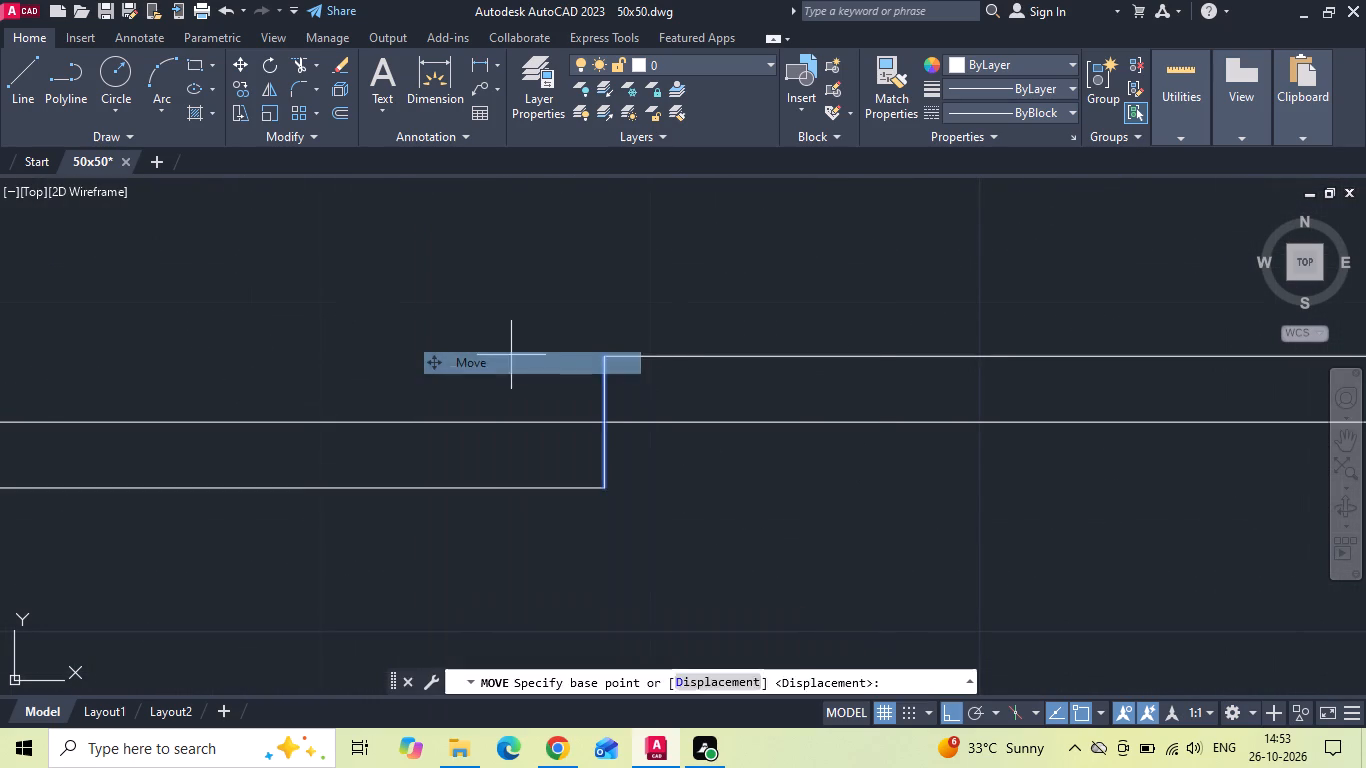
drag(513, 354, 440, 362)
text(2 EX)
key(space)
click(619, 358)
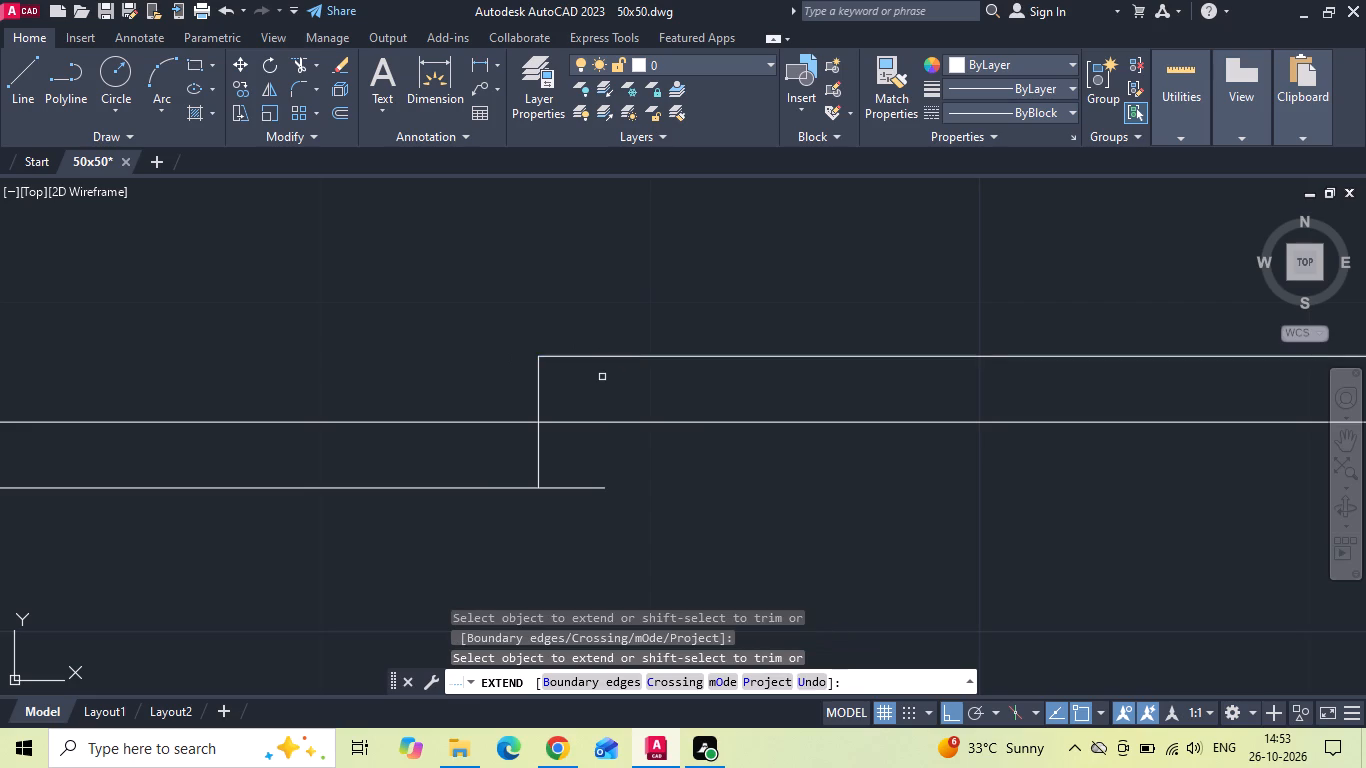
key(Escape)
Copy the gate's vertical line east to the free end of the southern gate line.
drag(594, 389, 562, 395)
click(491, 396)
right_click(491, 396)
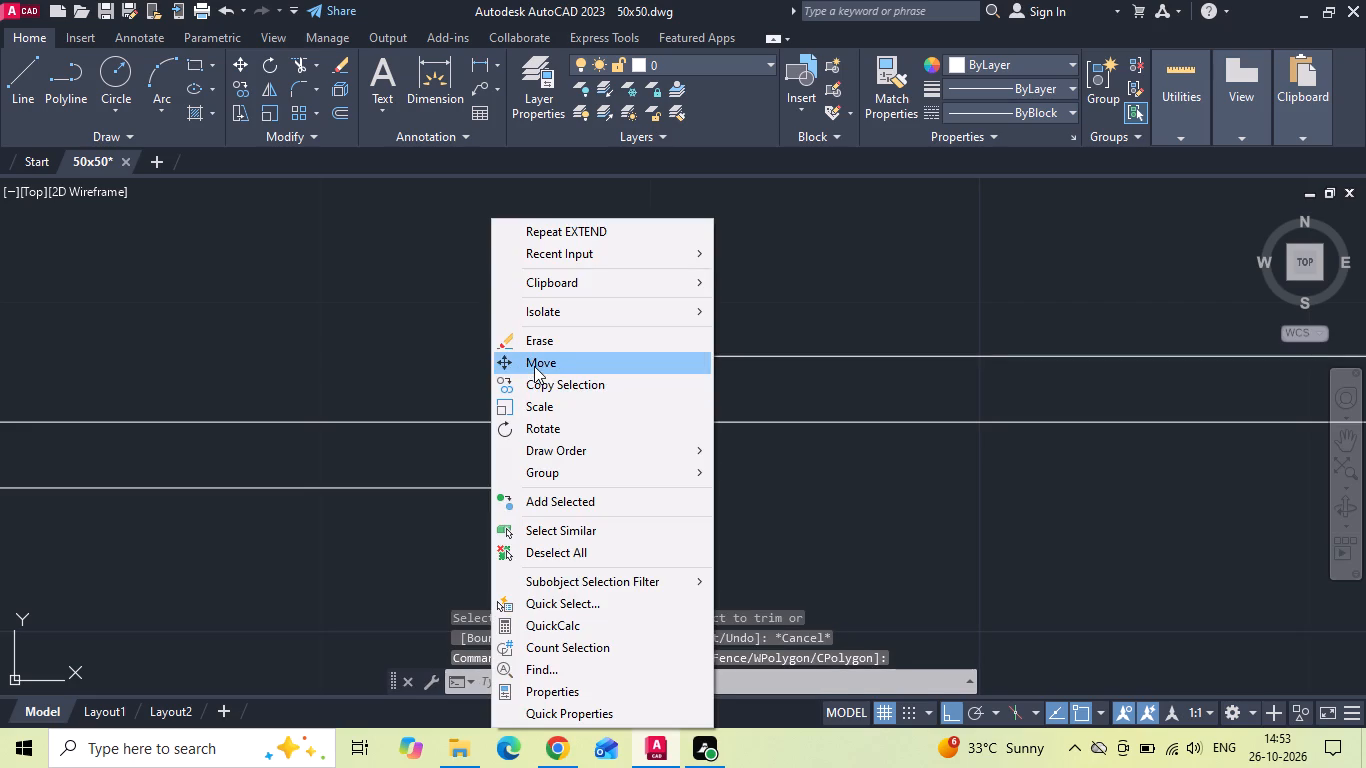
click(535, 377)
click(541, 486)
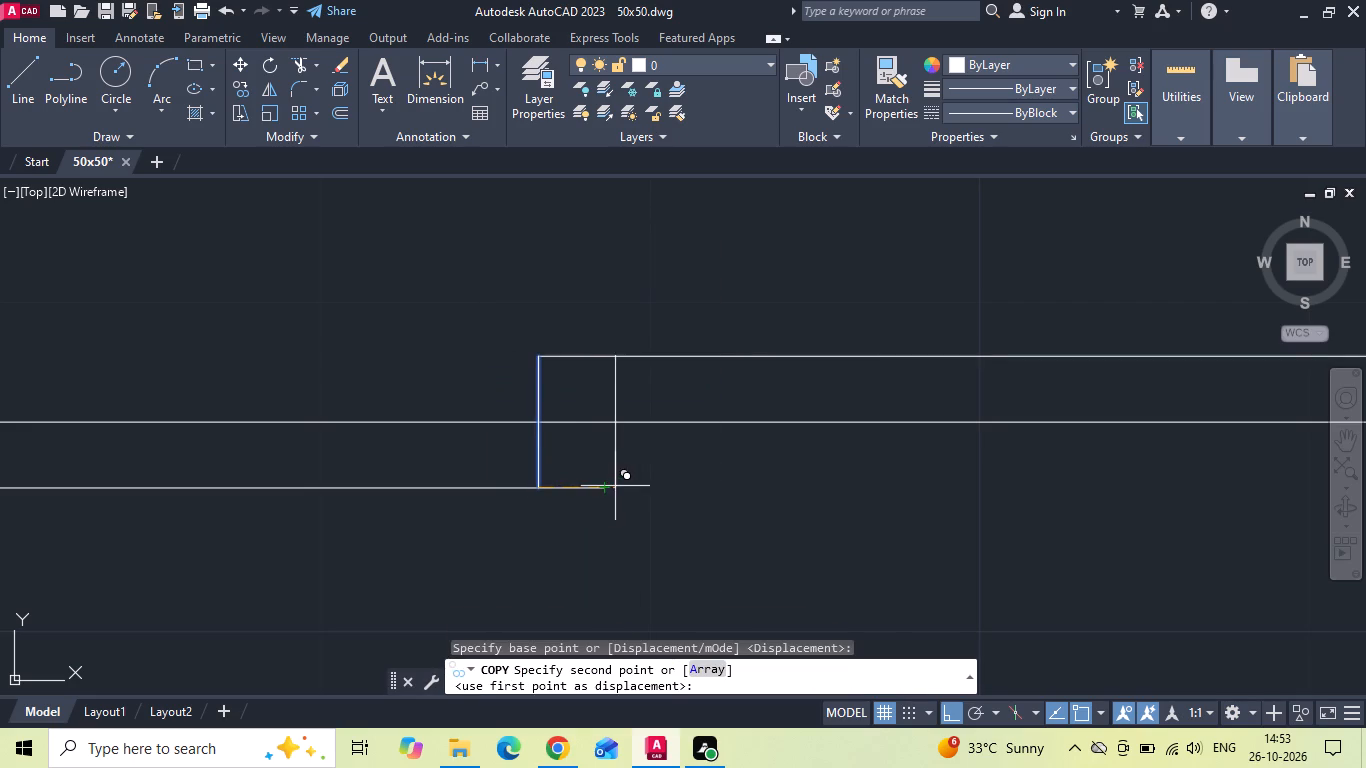
click(599, 482)
key(Escape)
Trim the eastern vertical line north of the gate's centre line and the western one south of it.
key(t)
key(r)
key(space)
drag(582, 402, 674, 382)
click(536, 452)
key(Escape)
Save the drawing.
key(ctrl+s)
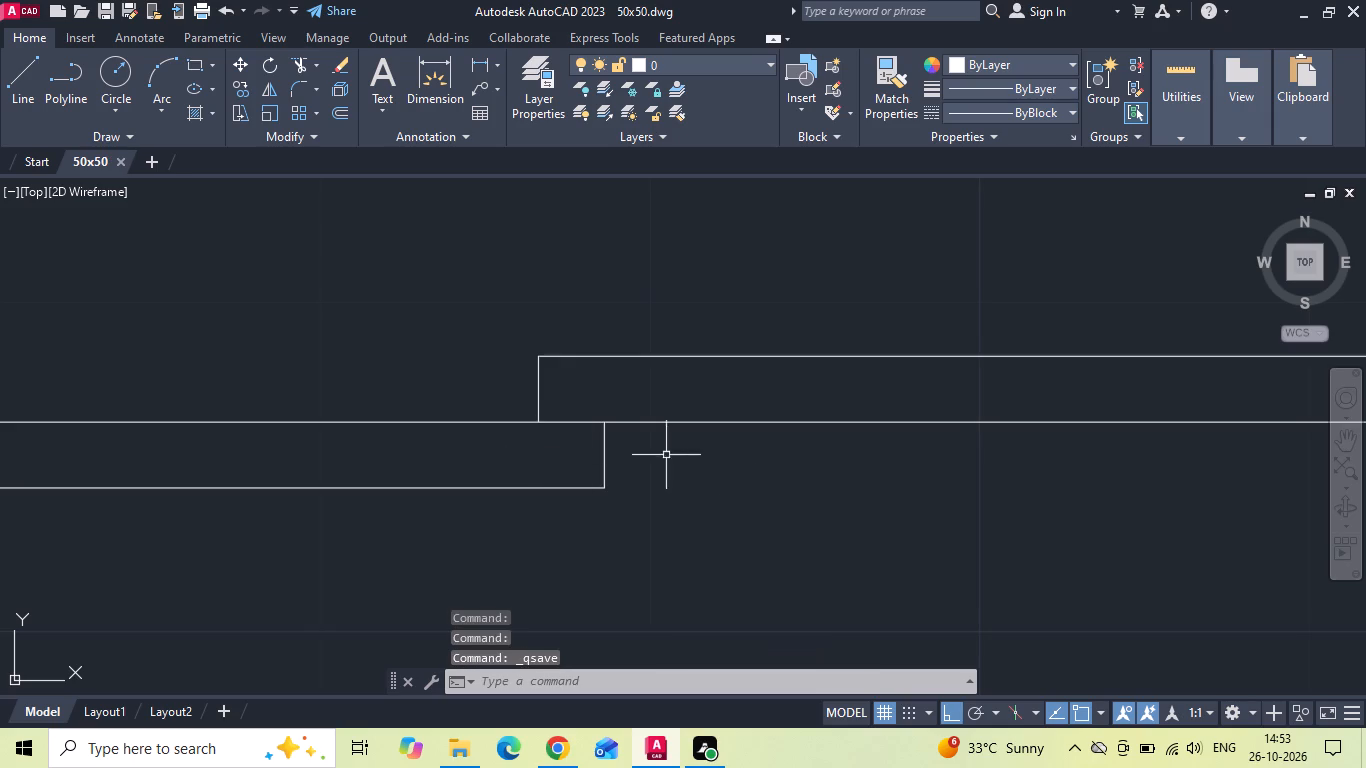
Draw a horizontal line across the smaller opening in the south boundary wall, between the midpoints of the wall ends.
scroll(790, 473, down, 6)
middle_drag(677, 529, 936, 503)
text(L)
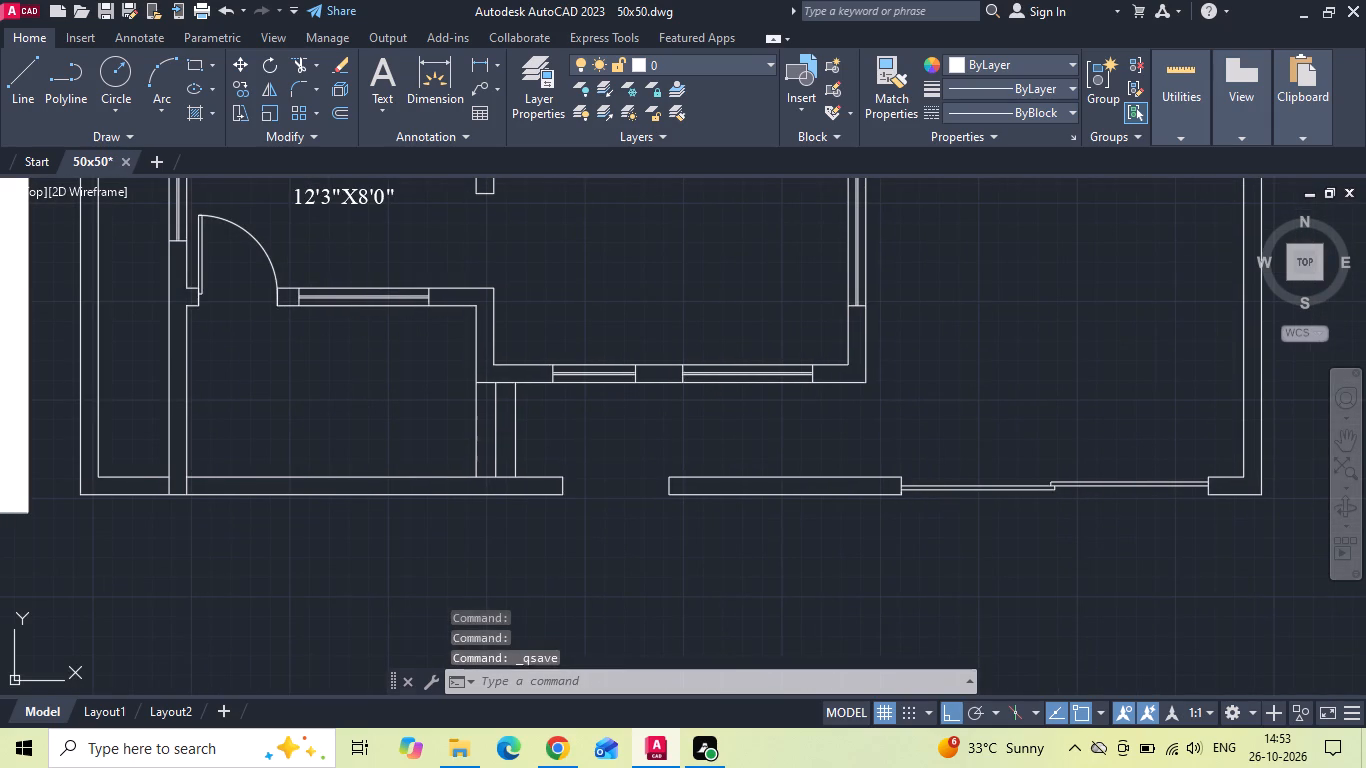
key(space)
scroll(835, 498, up, 1)
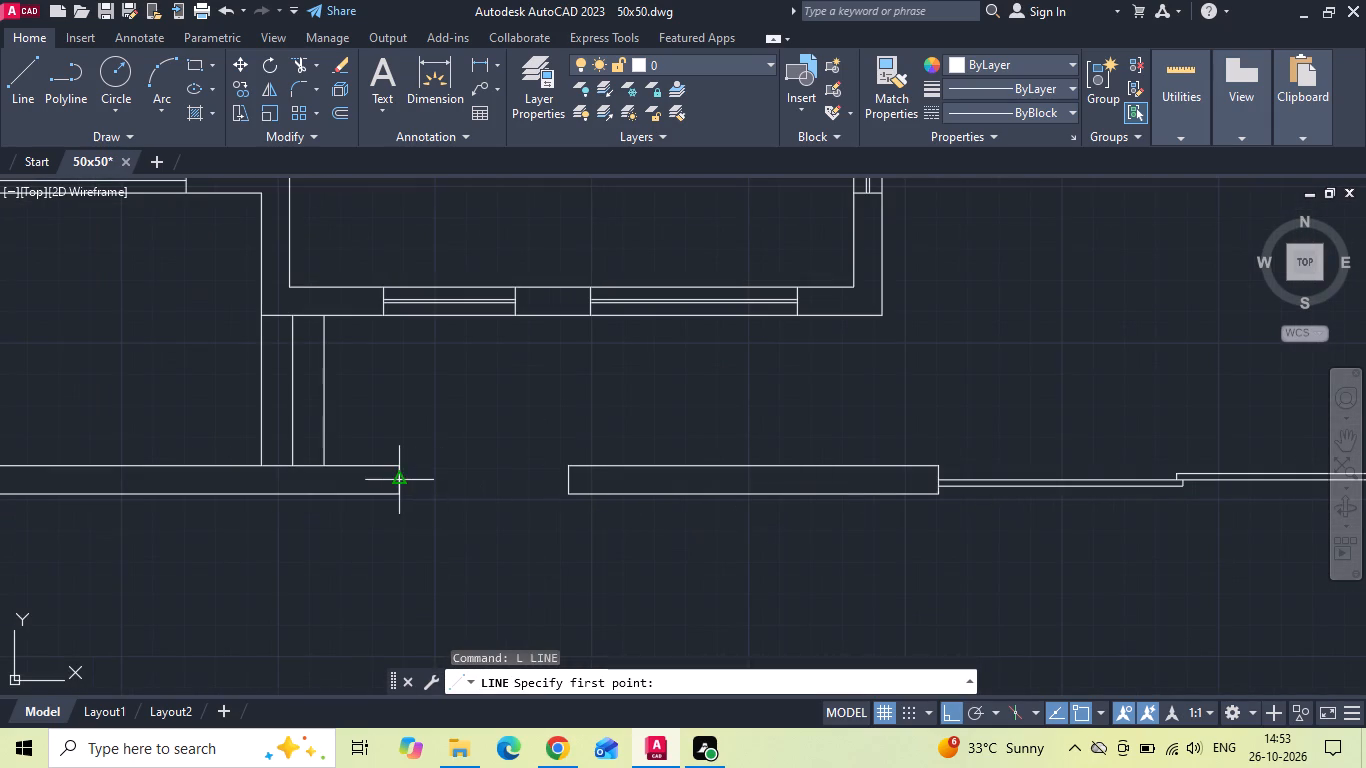
click(402, 483)
scroll(486, 492, up, 2)
click(691, 463)
key(Escape)
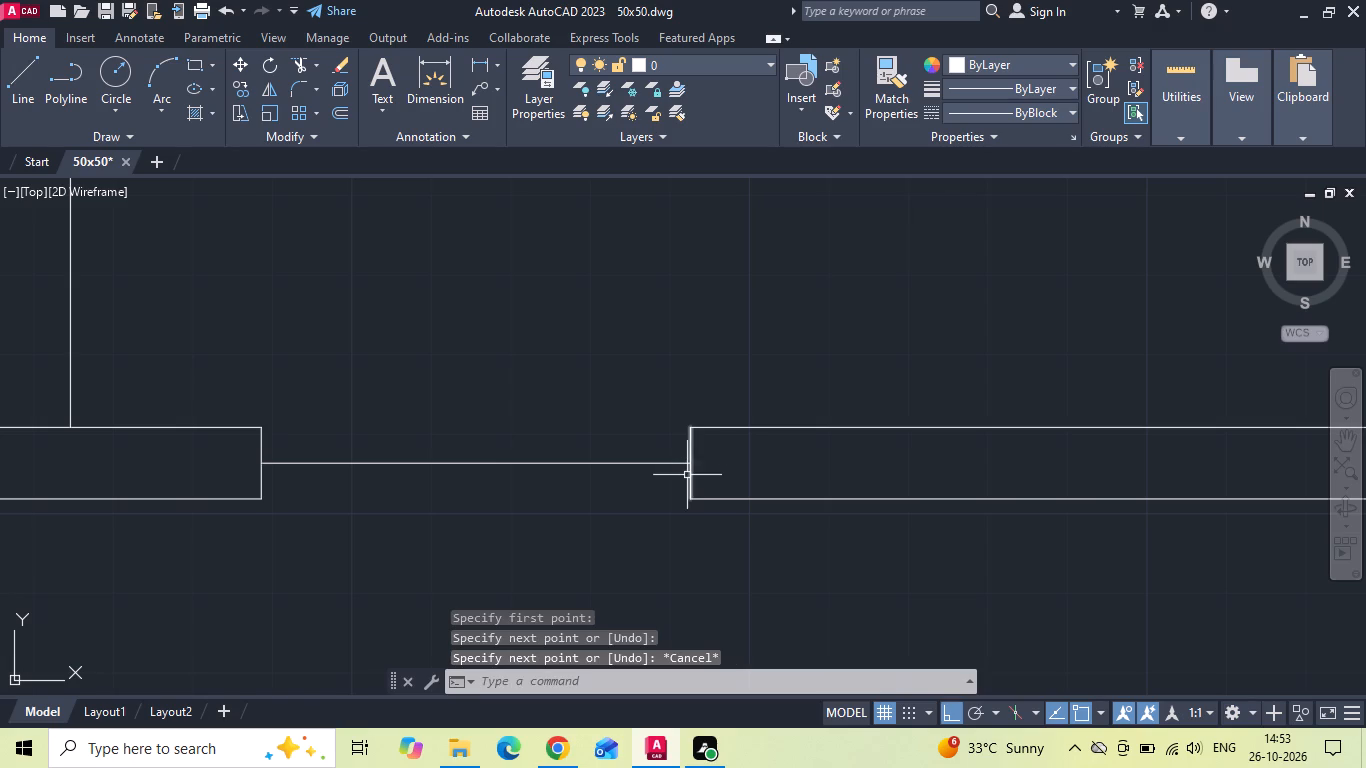
Offset the smaller gate's centre line 2" to both the north and the south.
text(O 2)
key(space)
drag(490, 460, 490, 454)
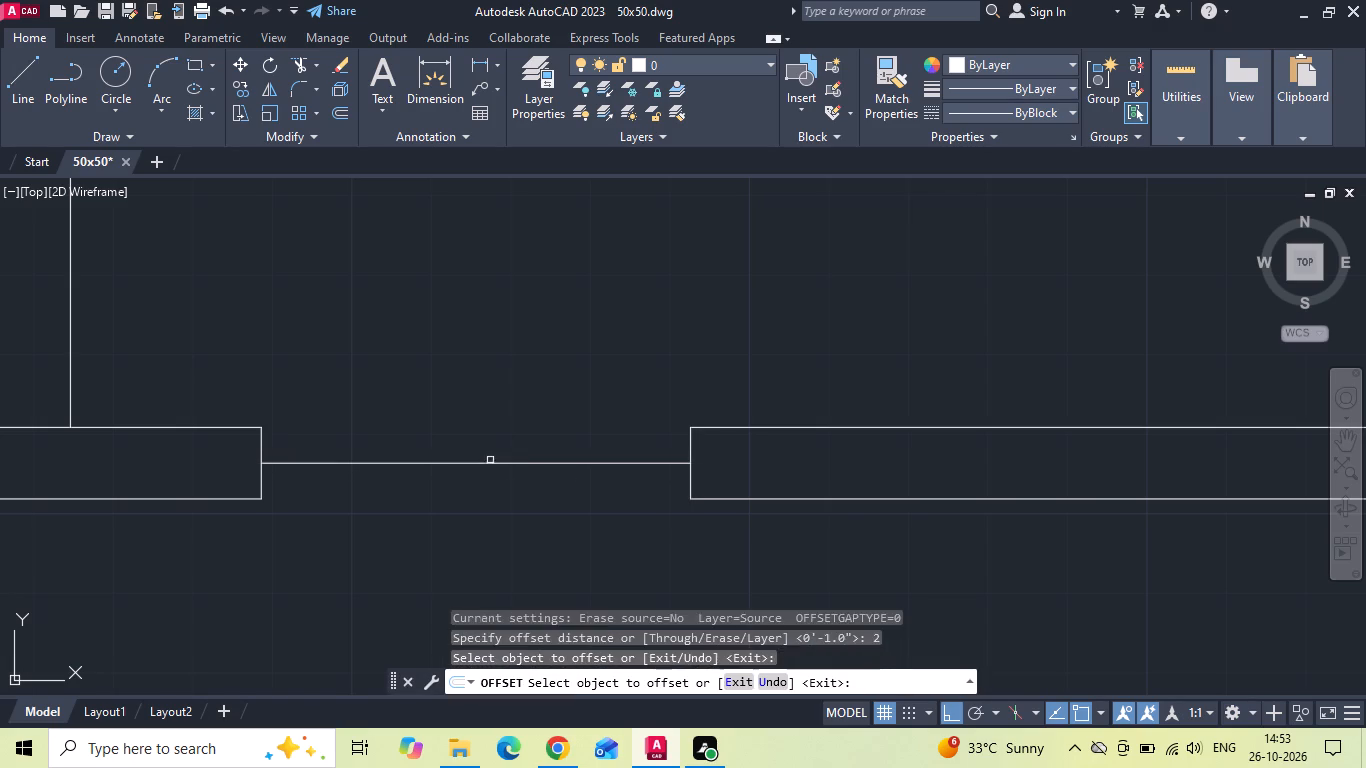
drag(490, 454, 491, 450)
click(506, 408)
click(485, 463)
click(488, 434)
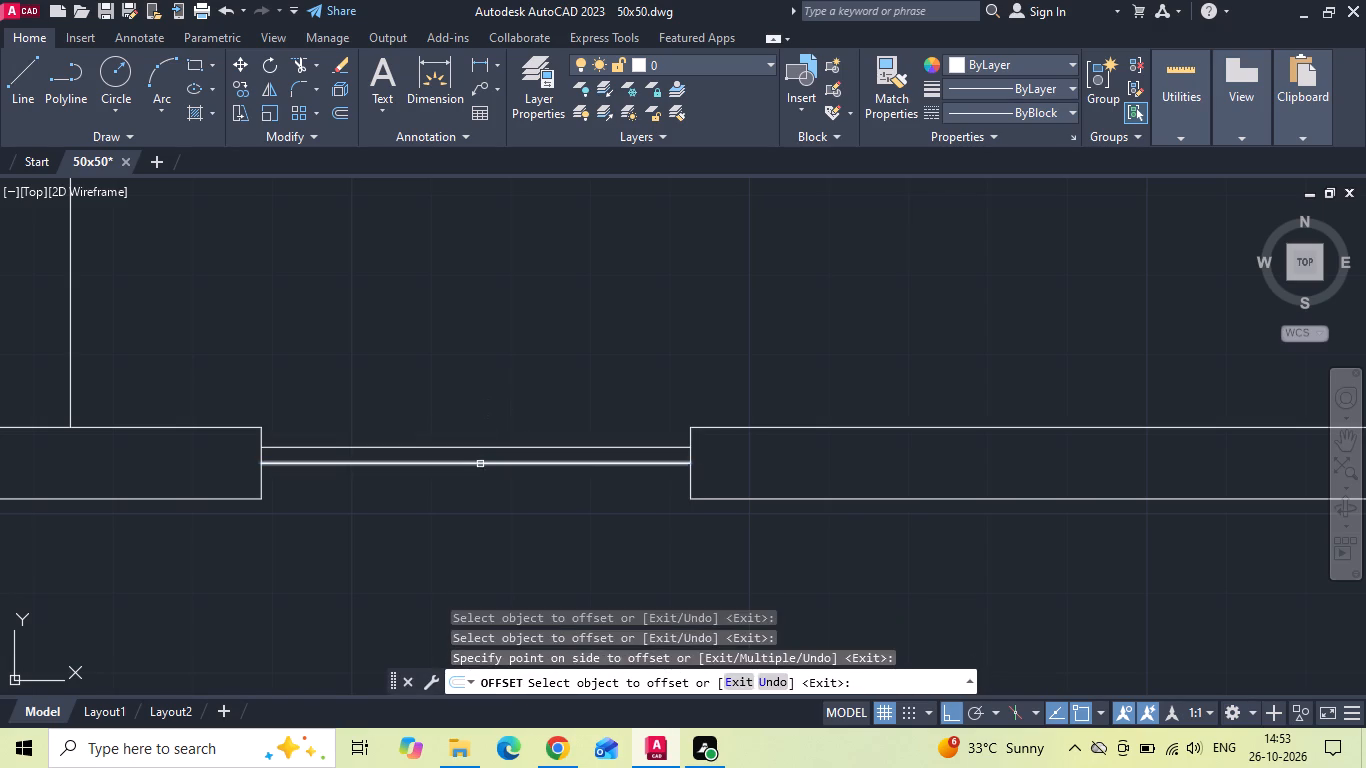
drag(480, 464, 466, 485)
click(459, 511)
key(Escape)
Draw a short vertical line joining the midpoints of the smaller gate's northern and southern lines.
text(L)
key(space)
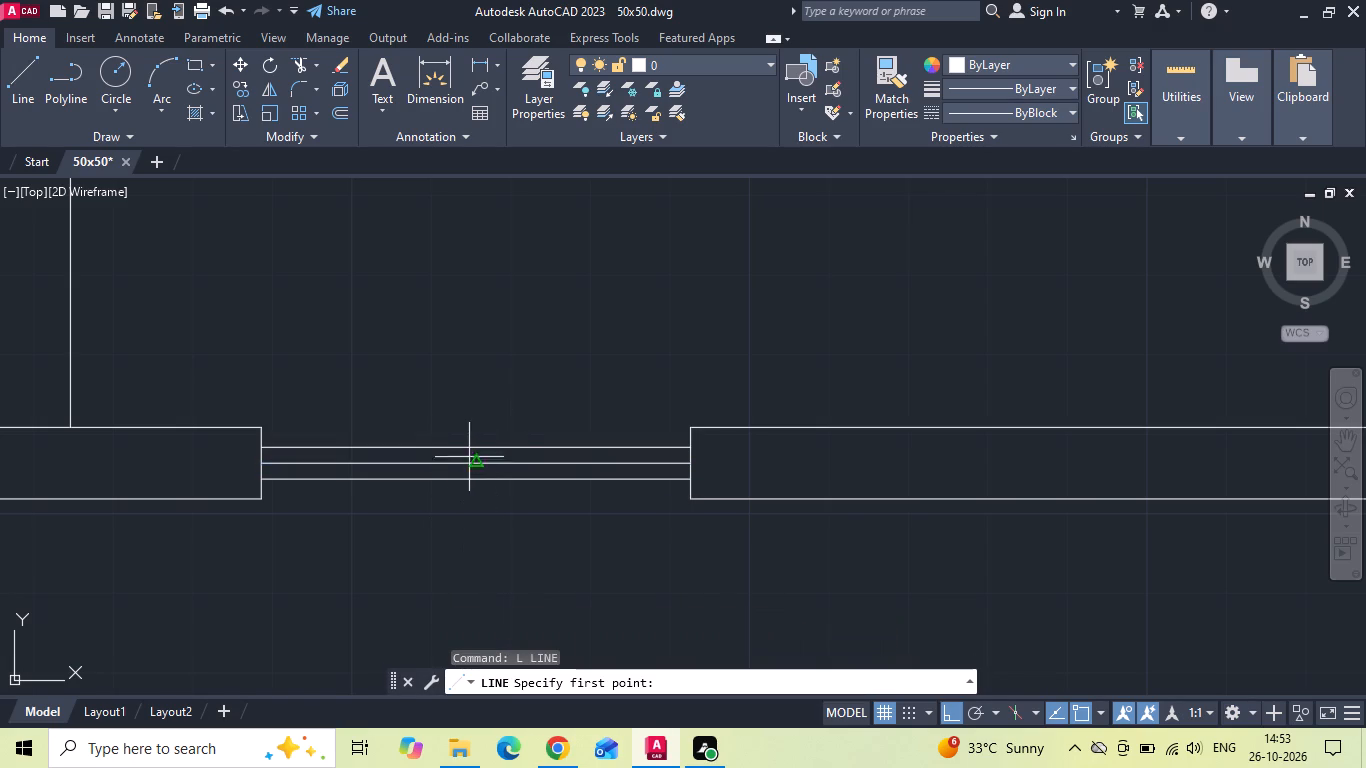
click(473, 445)
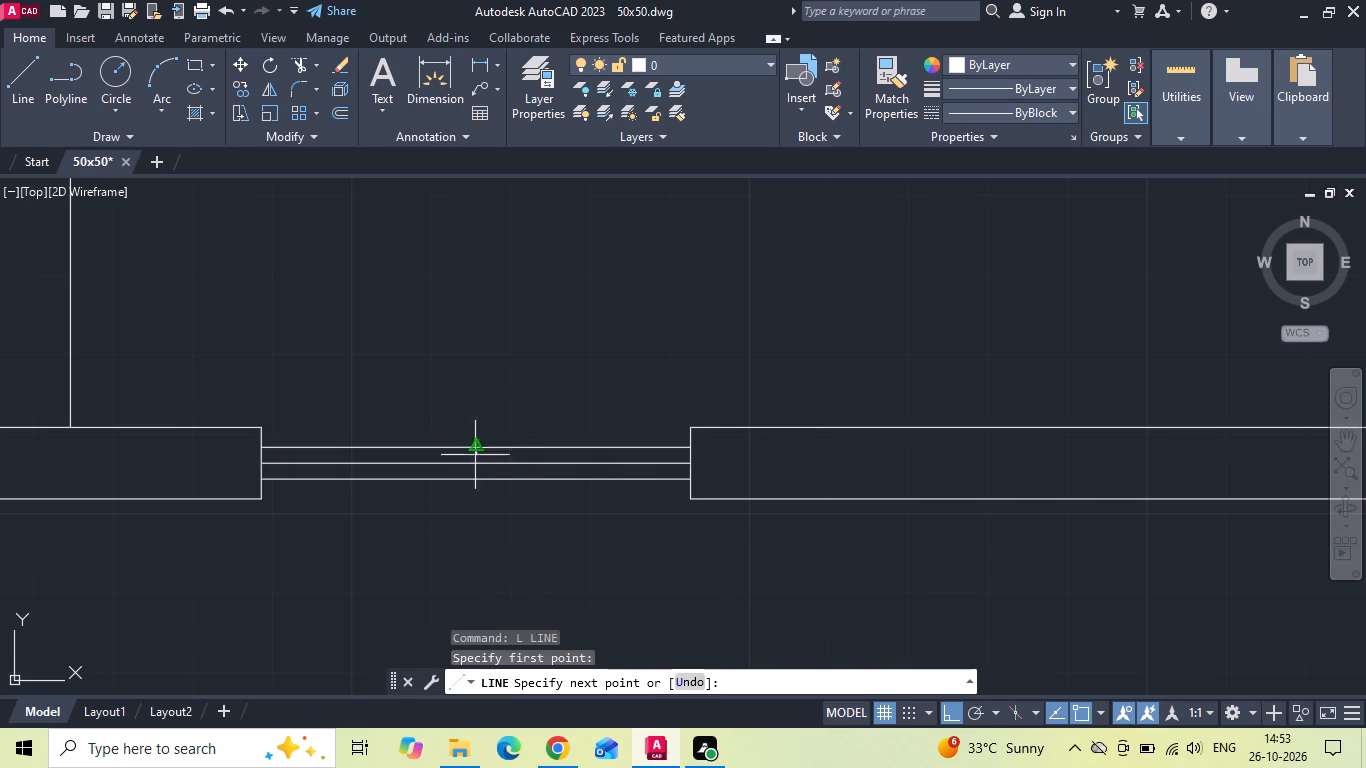
click(472, 479)
middle_drag(479, 485, 511, 501)
key(Escape)
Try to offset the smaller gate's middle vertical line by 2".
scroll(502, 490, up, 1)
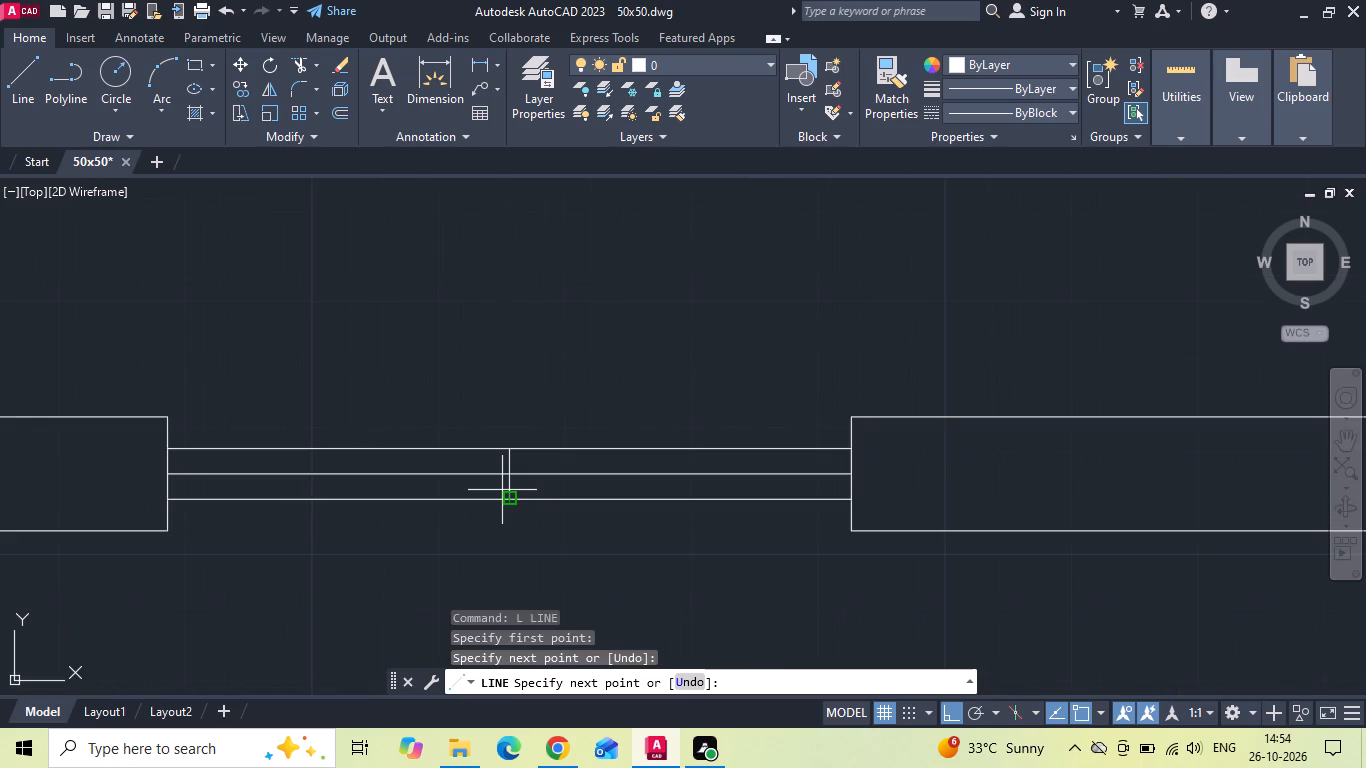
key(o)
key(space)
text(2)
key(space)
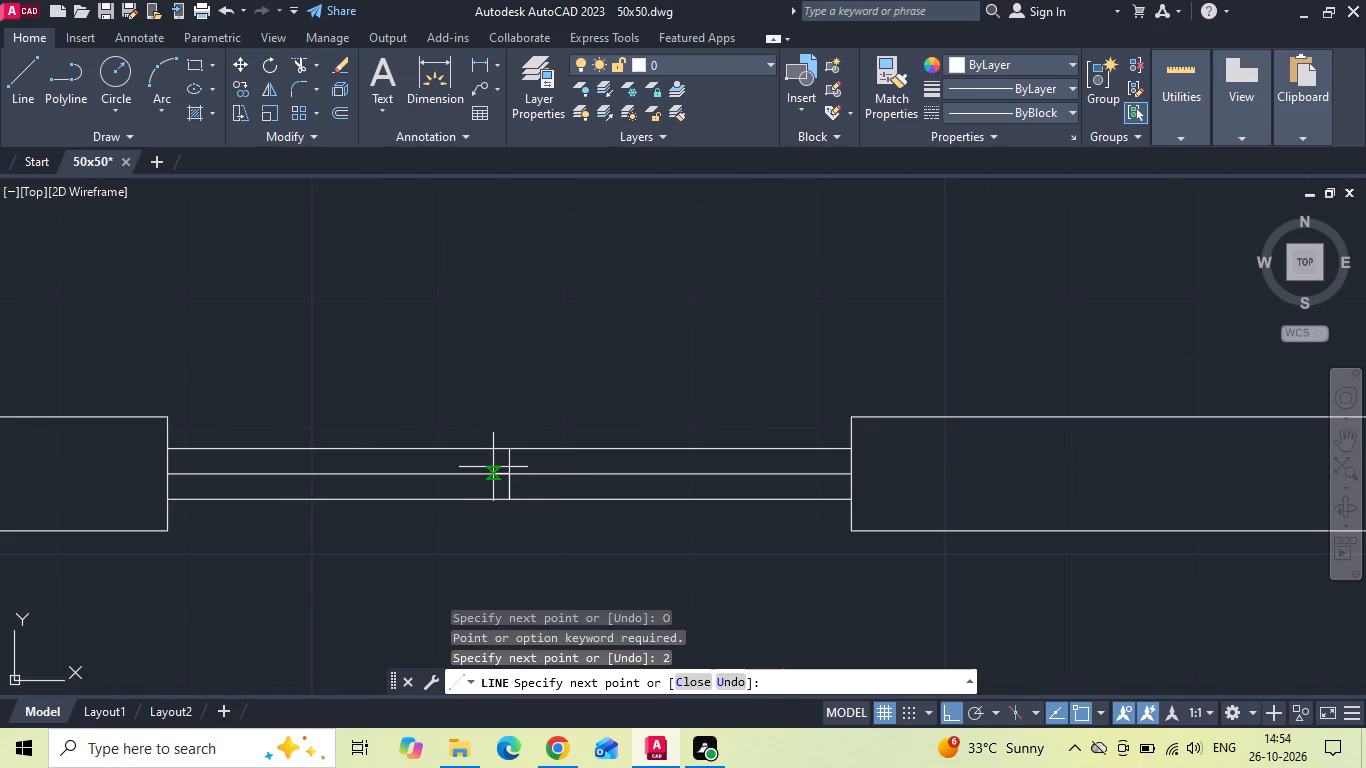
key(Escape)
Move the parking gate's two short vertical lines 1" east and extend the southern gate line to meet the eastern one.
scroll(461, 452, up, 1)
scroll(426, 429, down, 5)
key(Escape)
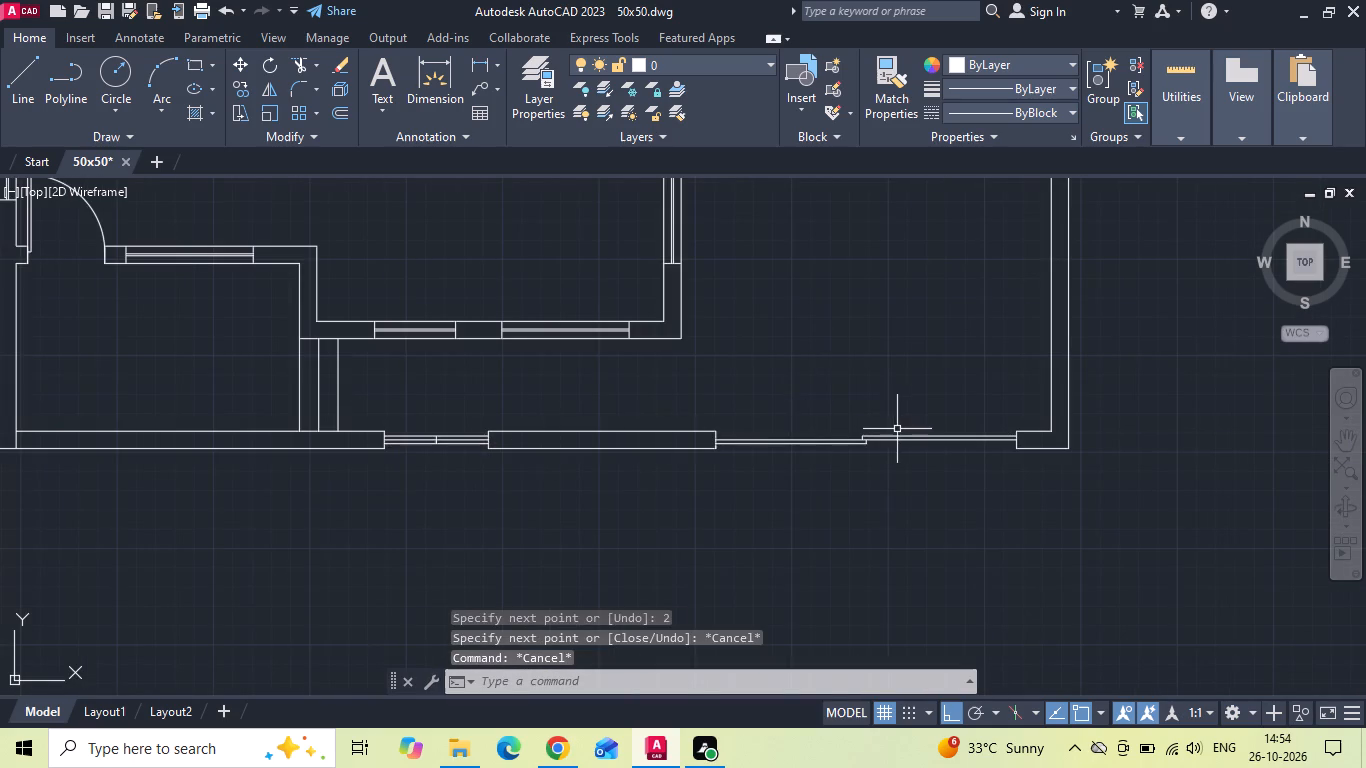
scroll(897, 429, up, 2)
click(777, 451)
scroll(777, 451, up, 1)
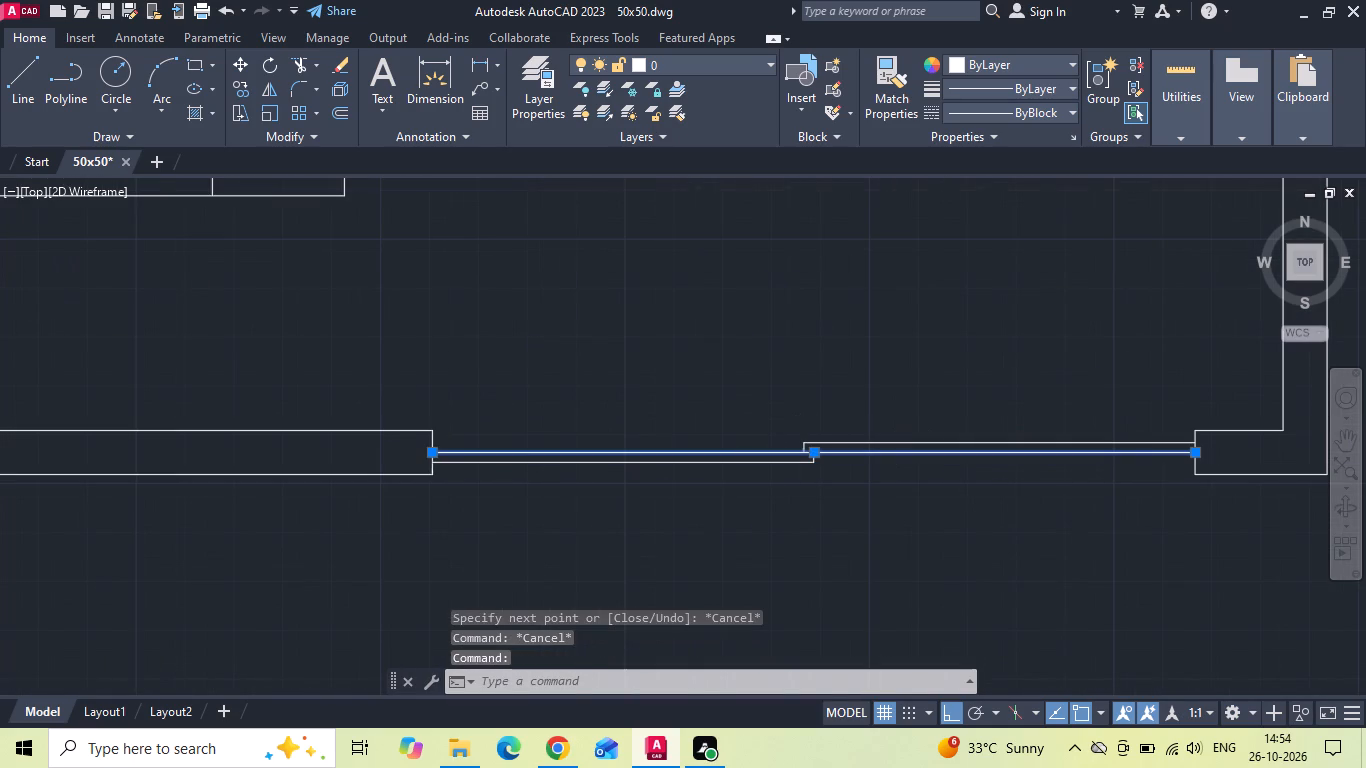
key(Escape)
scroll(852, 464, up, 3)
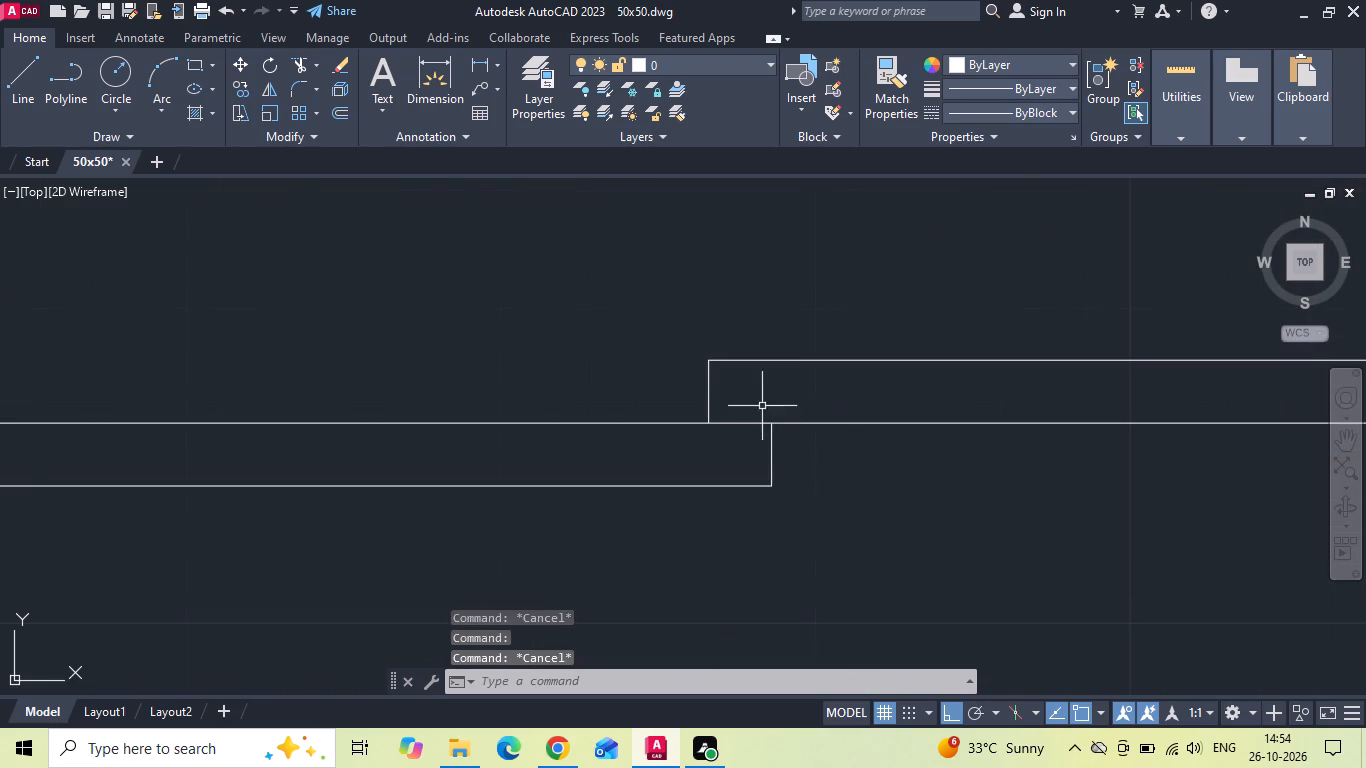
drag(762, 402, 715, 398)
click(627, 398)
drag(803, 458, 733, 456)
click(720, 453)
right_click(720, 453)
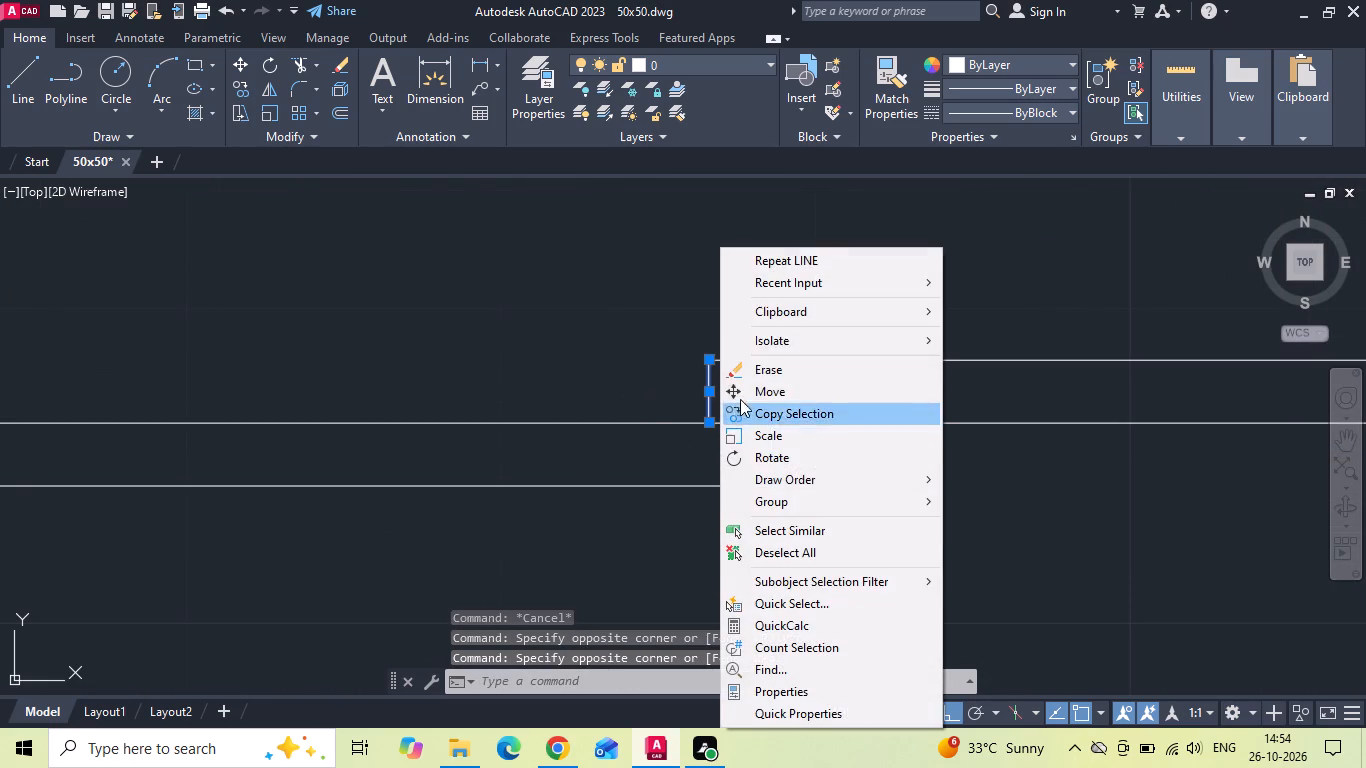
click(746, 391)
drag(579, 376, 612, 371)
text(1 E)
key(x)
key(space)
drag(710, 458, 712, 520)
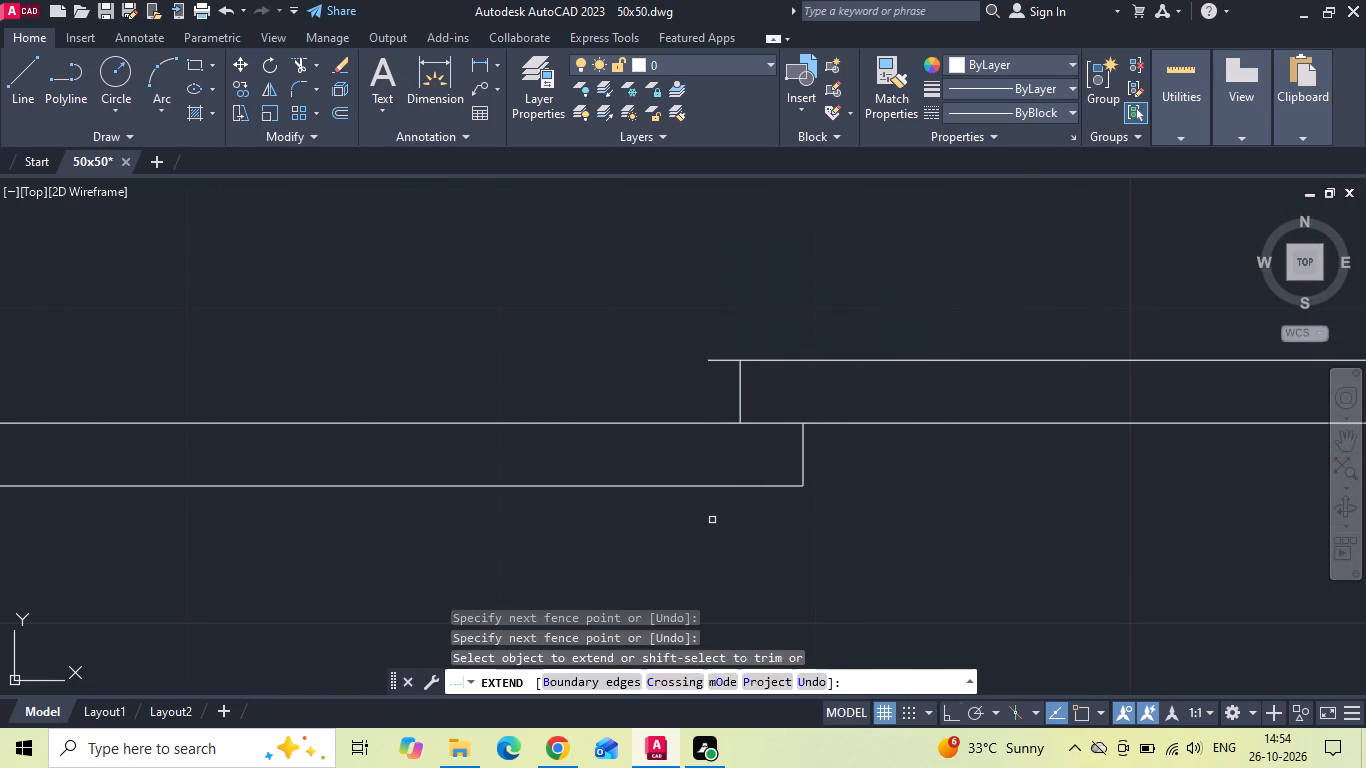
key(Escape)
Trim the parking gate's northern line where it overhangs west of its short vertical line.
key(t)
key(r)
key(space)
click(720, 367)
click(721, 342)
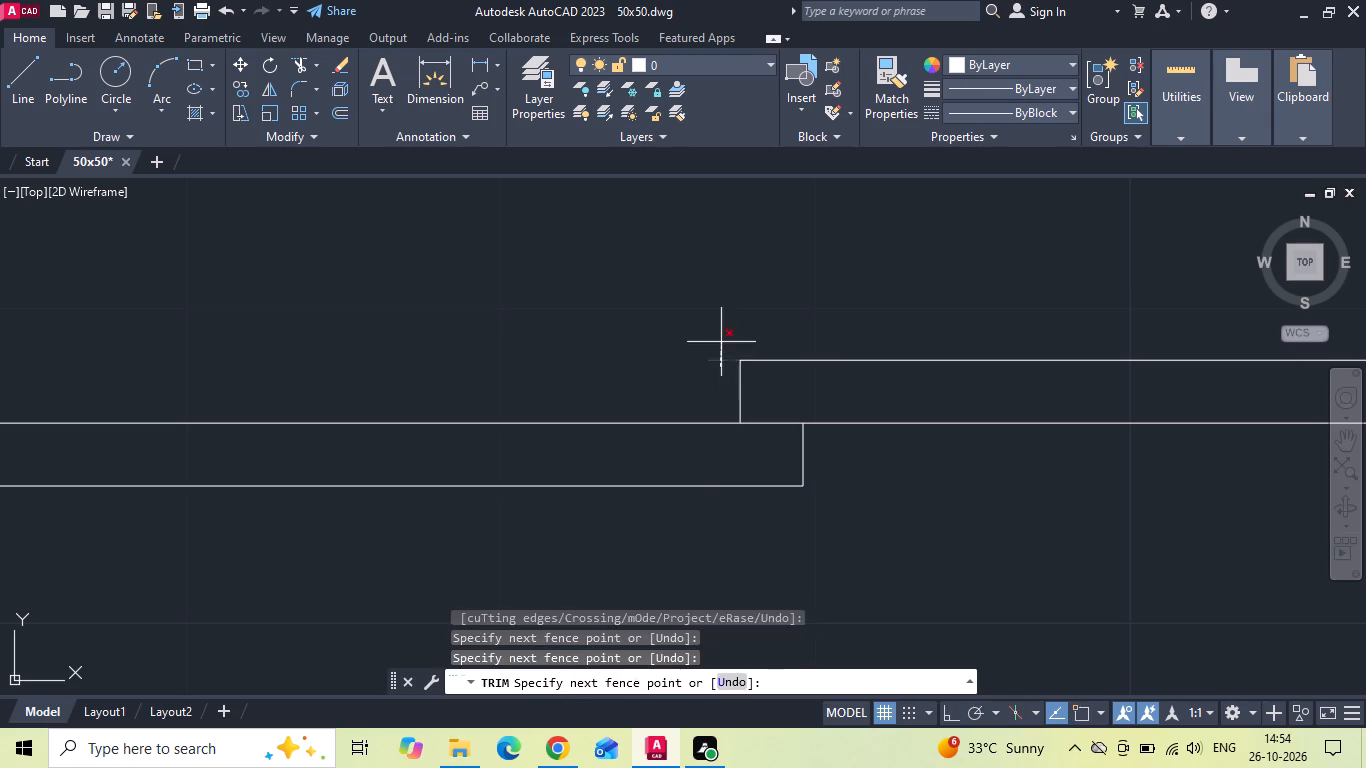
scroll(829, 324, down, 5)
key(Escape)
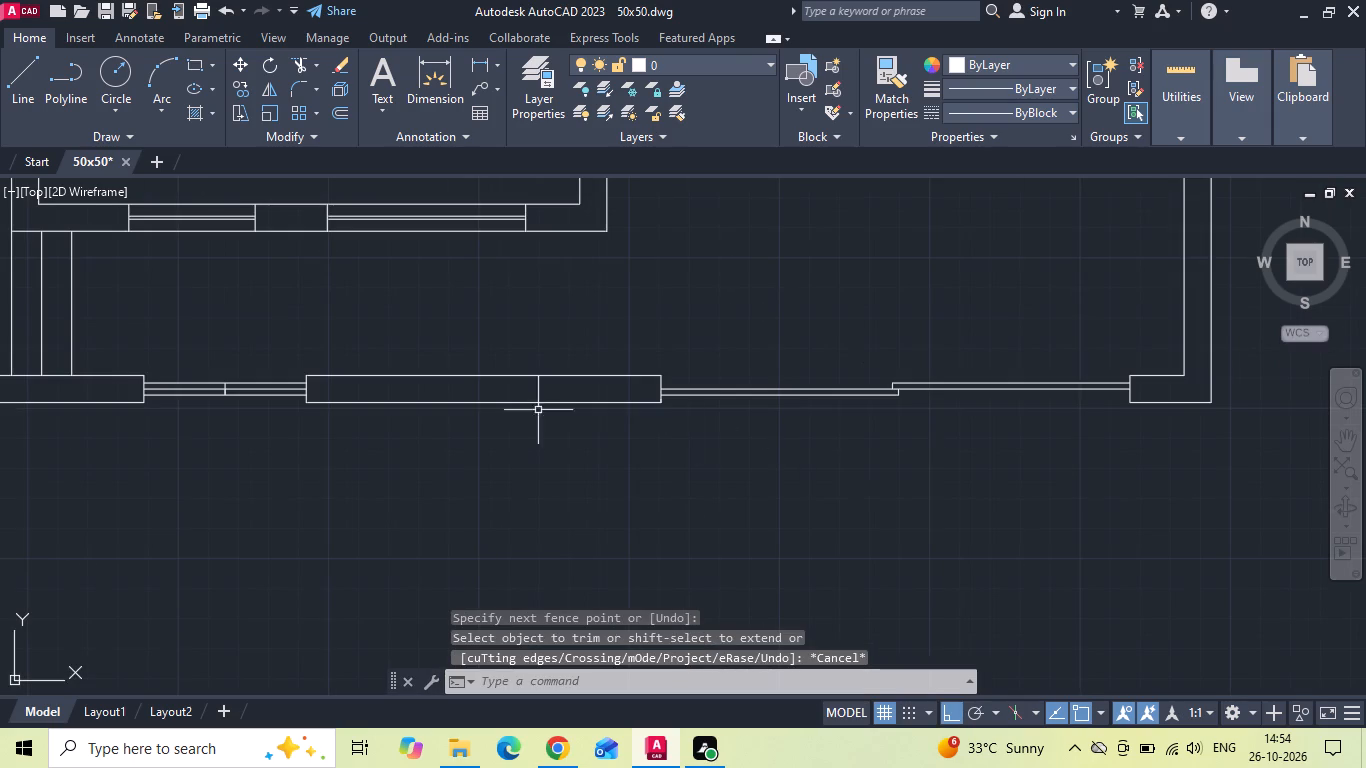
Offset the smaller gate's middle vertical line by 1" to both its west and east sides.
scroll(165, 389, up, 2)
text(O 1)
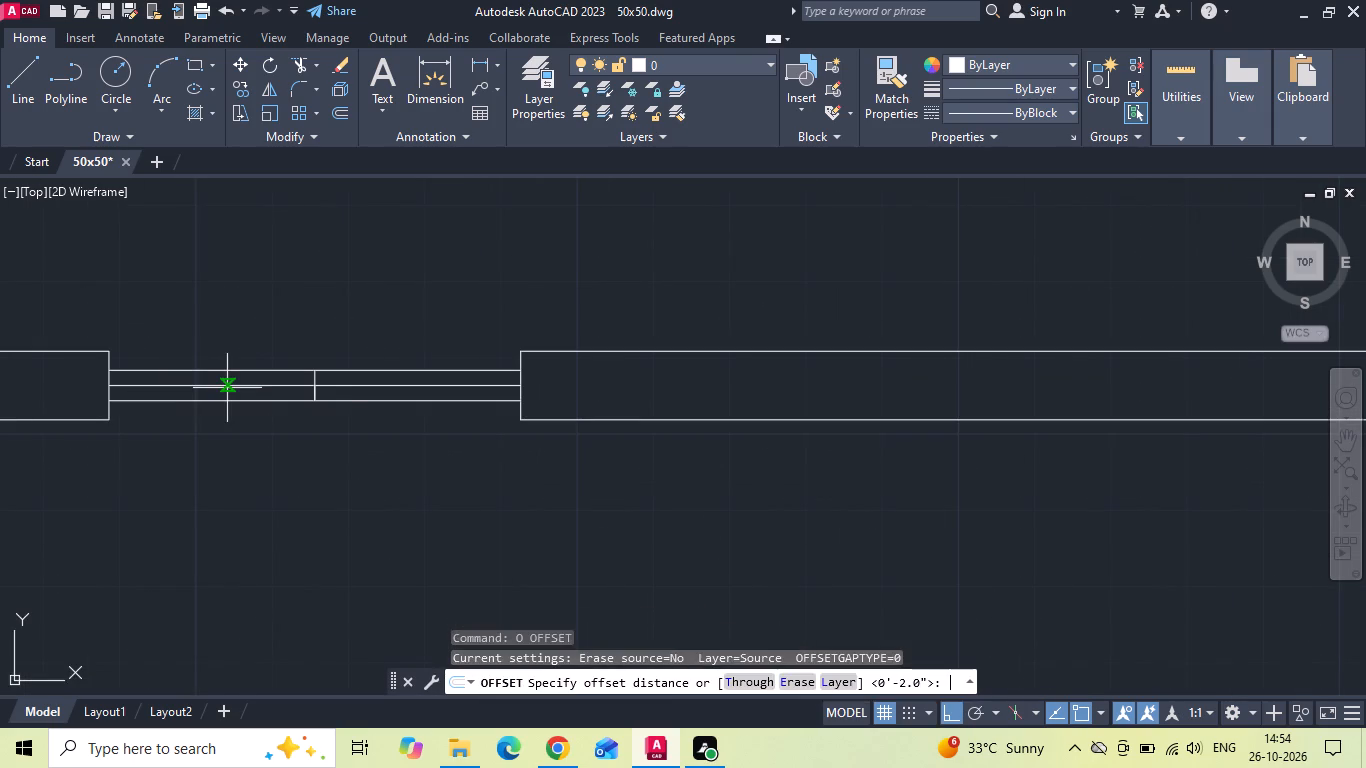
key(space)
scroll(227, 388, up, 2)
click(447, 365)
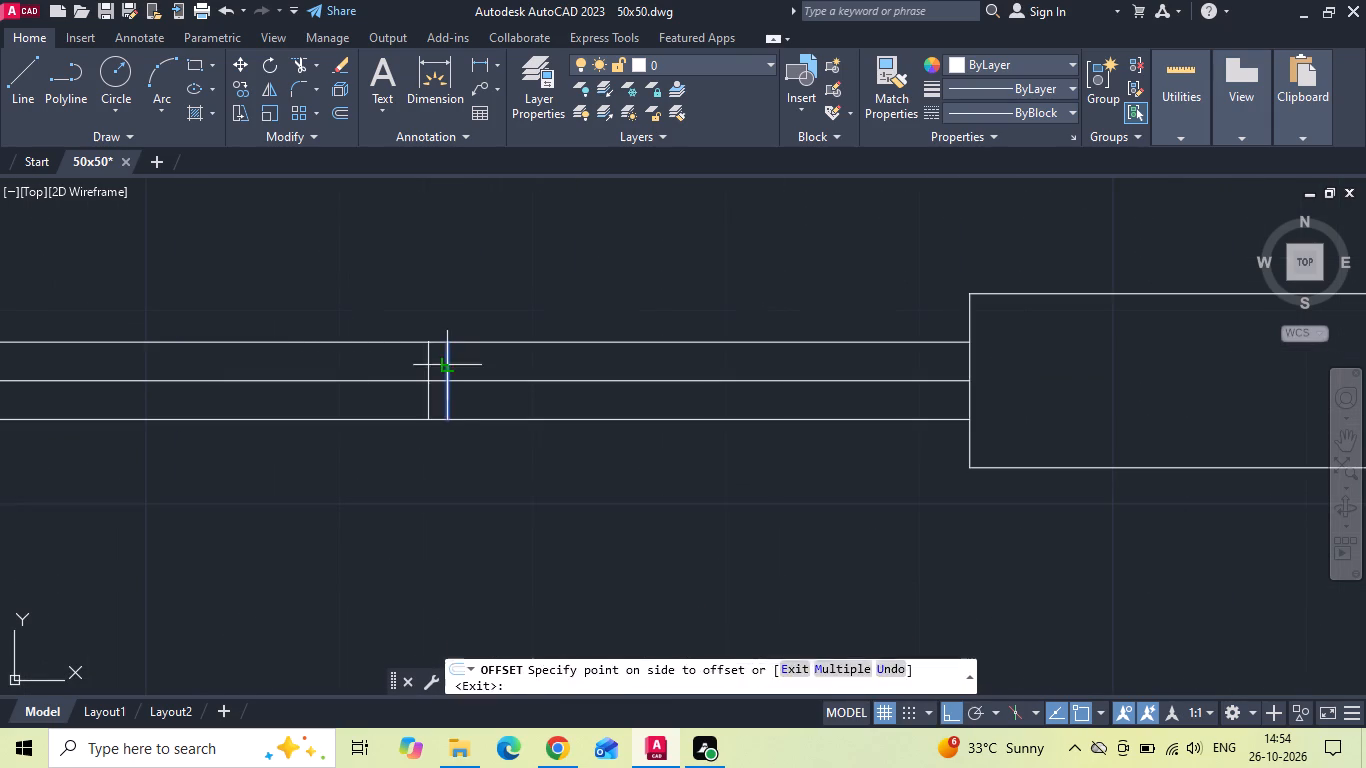
click(344, 368)
drag(447, 364, 457, 364)
click(545, 359)
key(Escape)
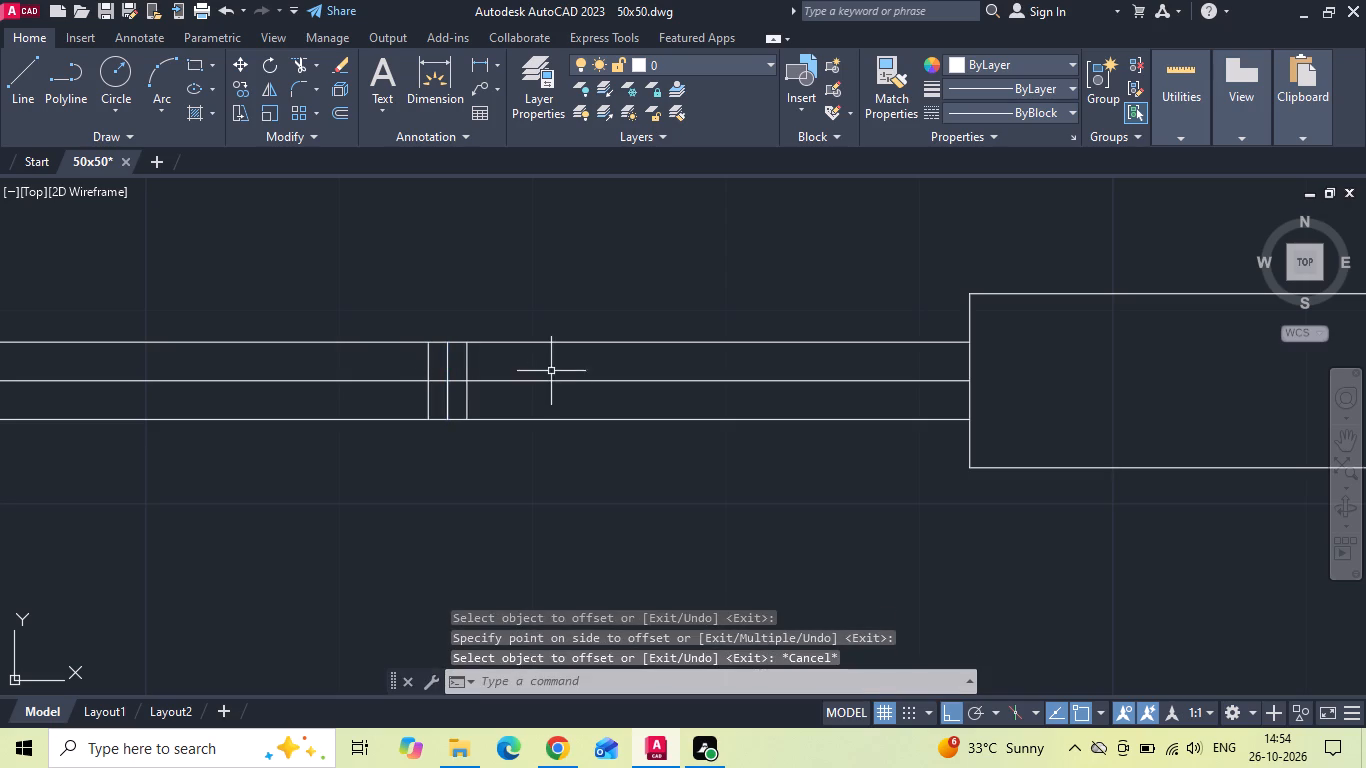
Trim the smaller gate's lines into two staggered leaves overlapping at the centre, removing the middle vertical line.
key(t)
key(r)
key(space)
click(311, 329)
click(305, 342)
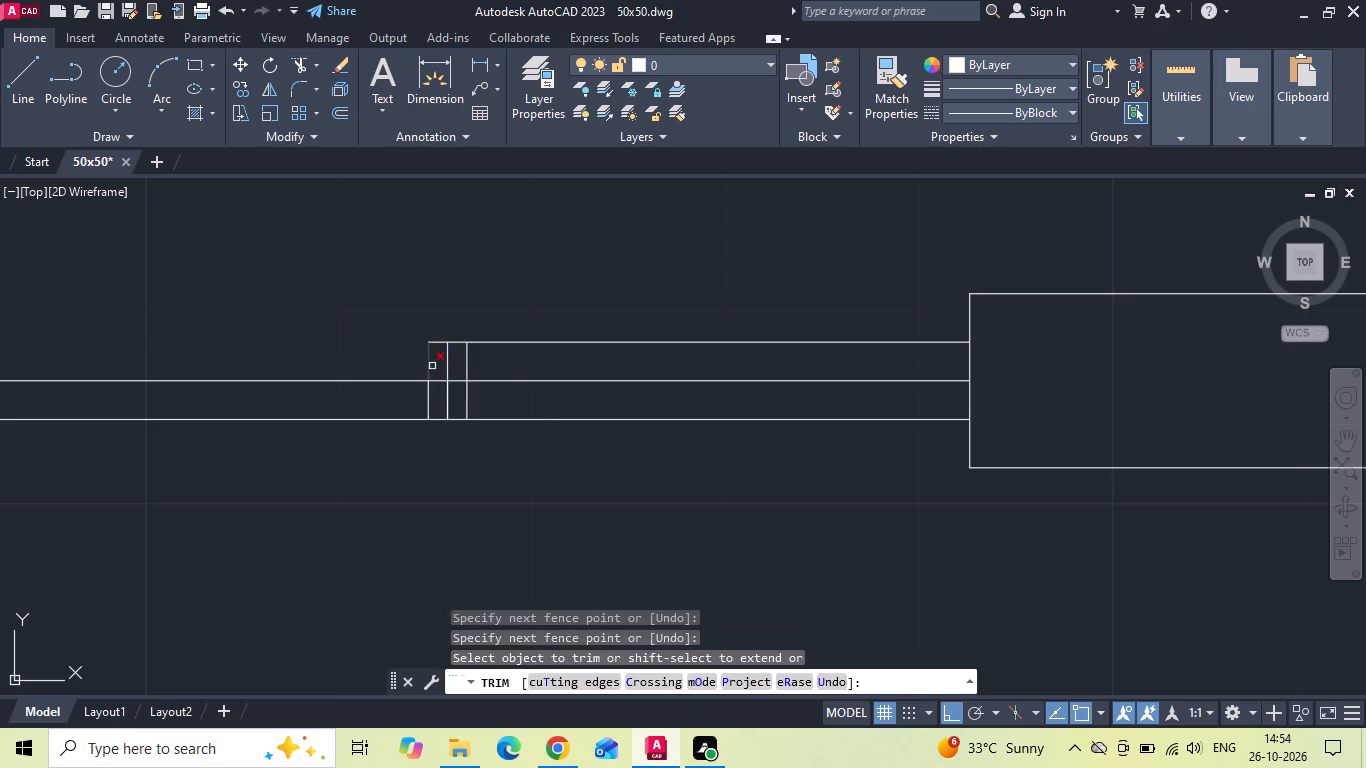
click(518, 423)
click(516, 406)
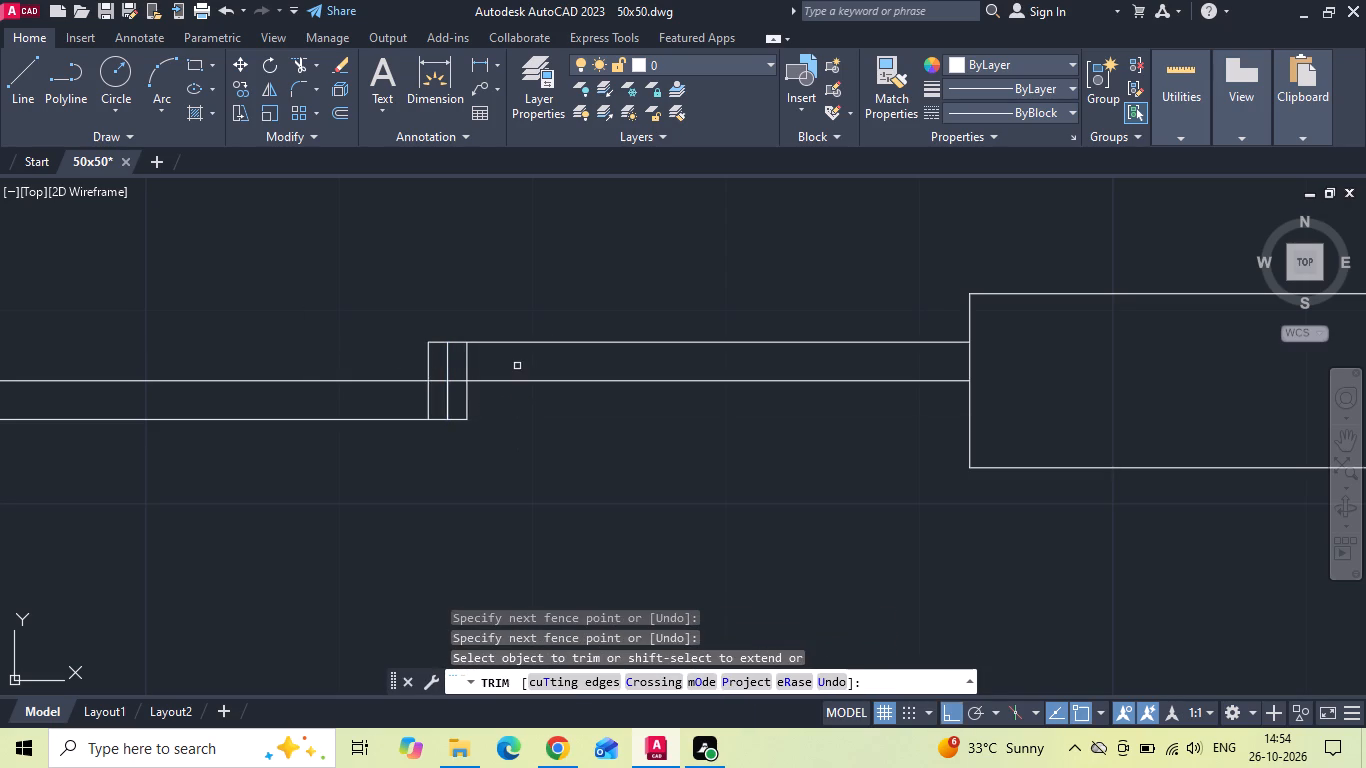
scroll(440, 366, up, 1)
drag(424, 357, 526, 353)
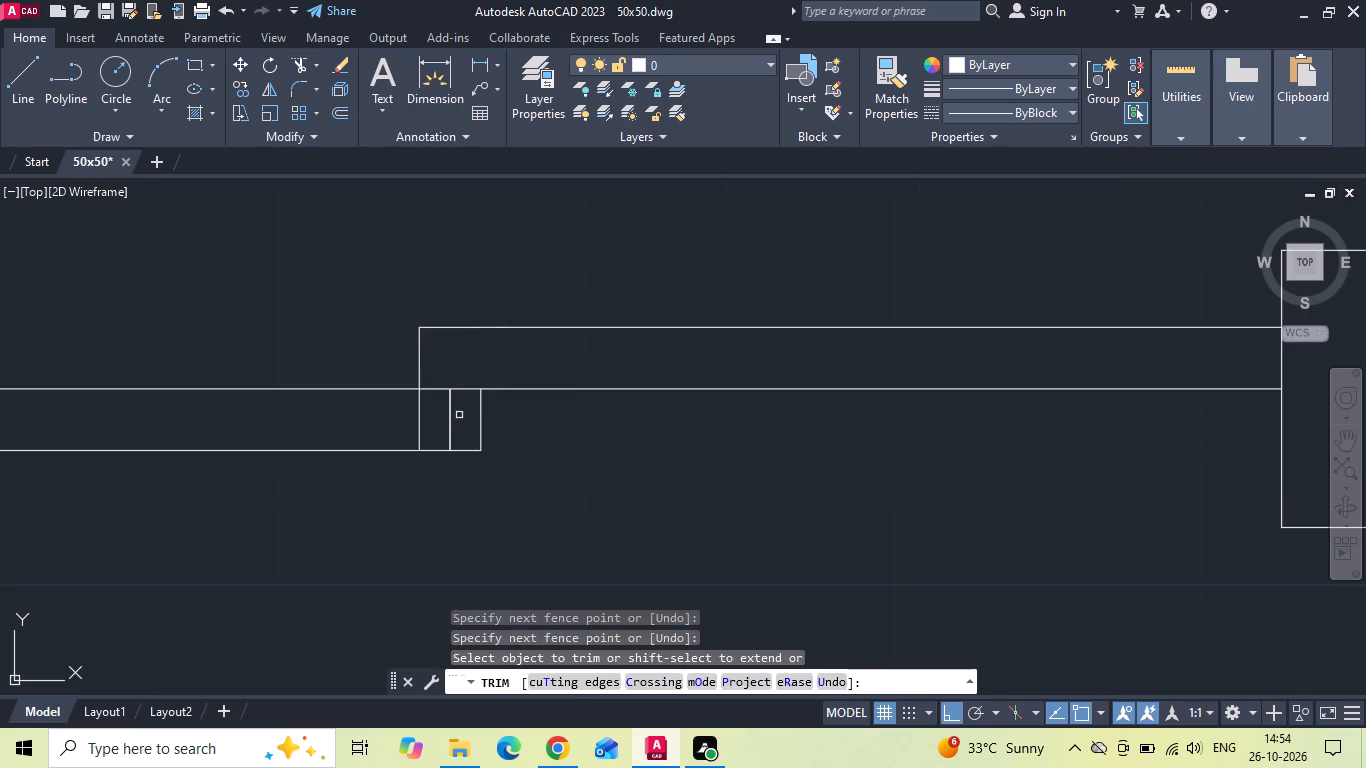
drag(461, 422, 337, 420)
scroll(598, 449, down, 2)
scroll(676, 485, down, 4)
key(Escape)
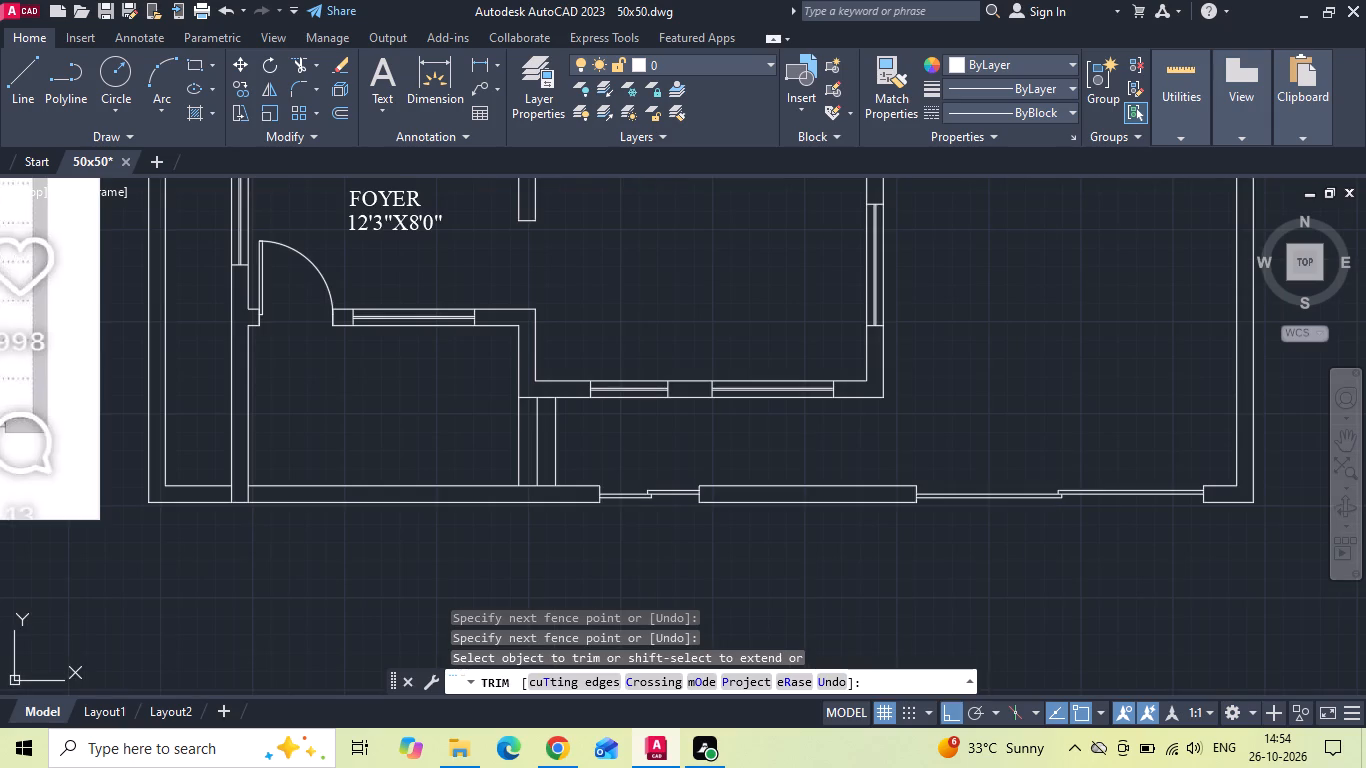
Save the drawing.
key(ctrl+s)
key(ctrl+s)
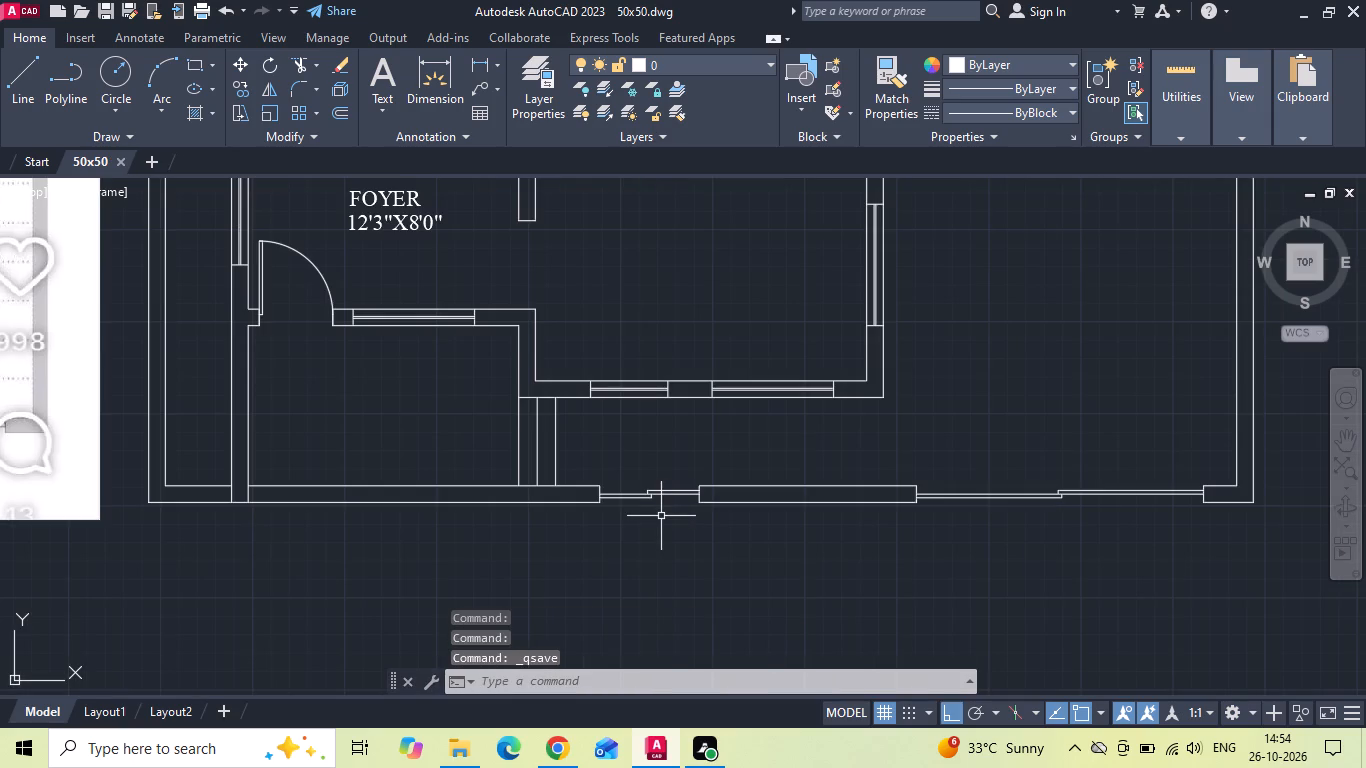
Measure the thickness of the eastern leaf on the parking gate and on the smaller gate with a linear dimension.
scroll(1076, 472, up, 4)
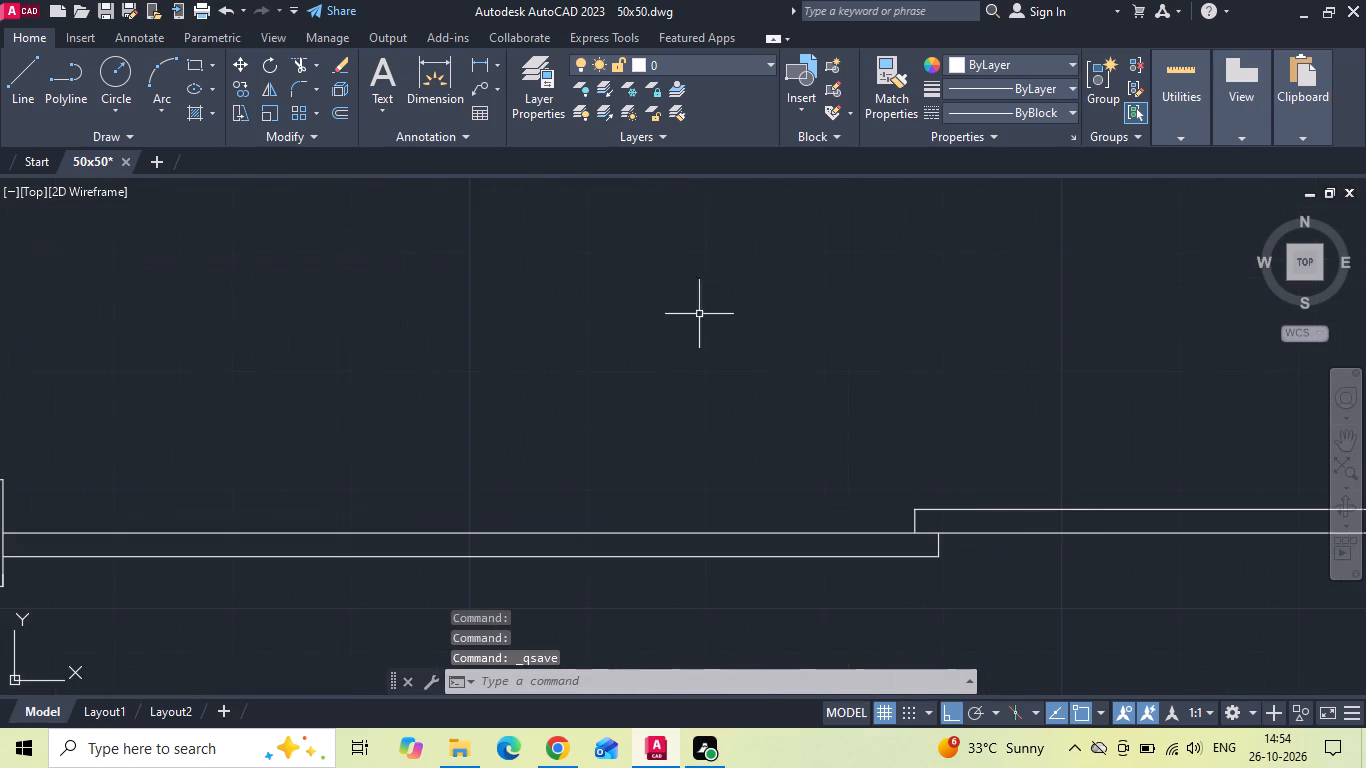
click(478, 53)
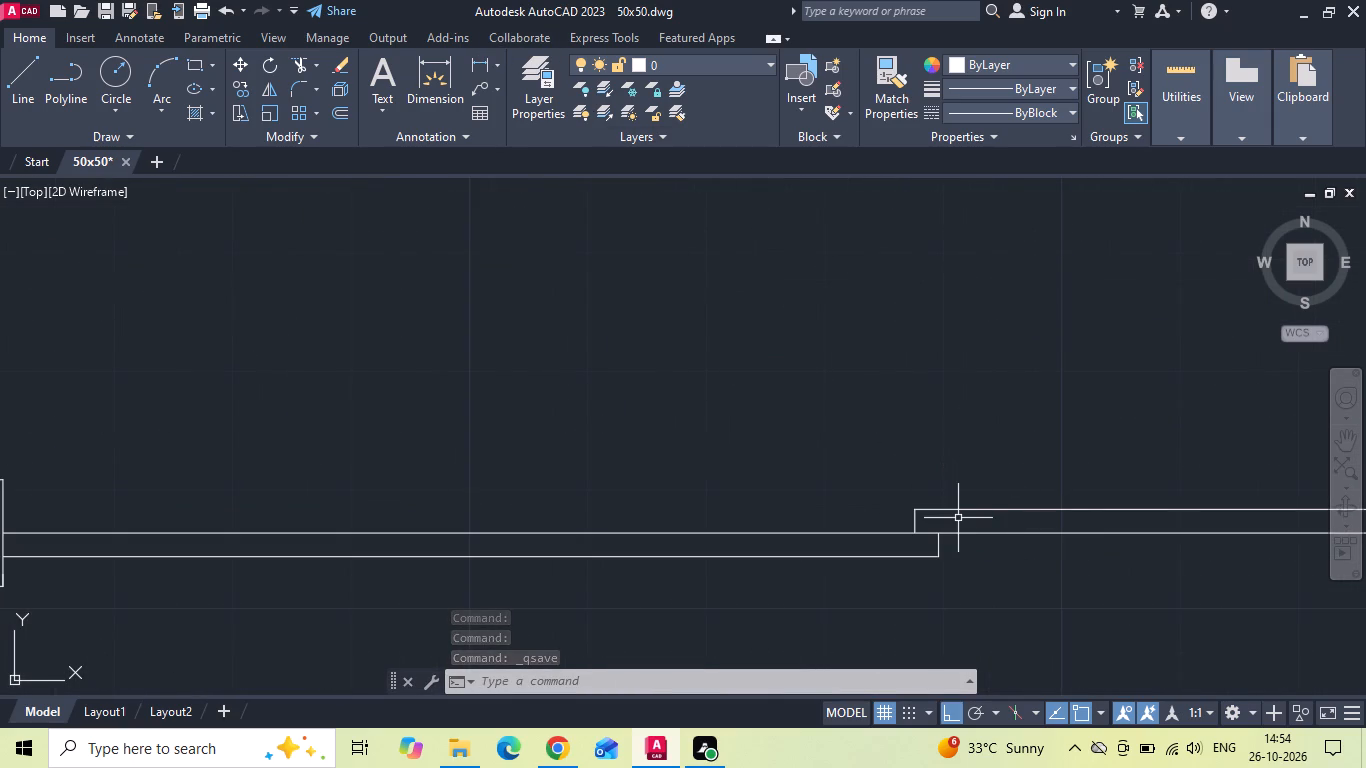
click(473, 61)
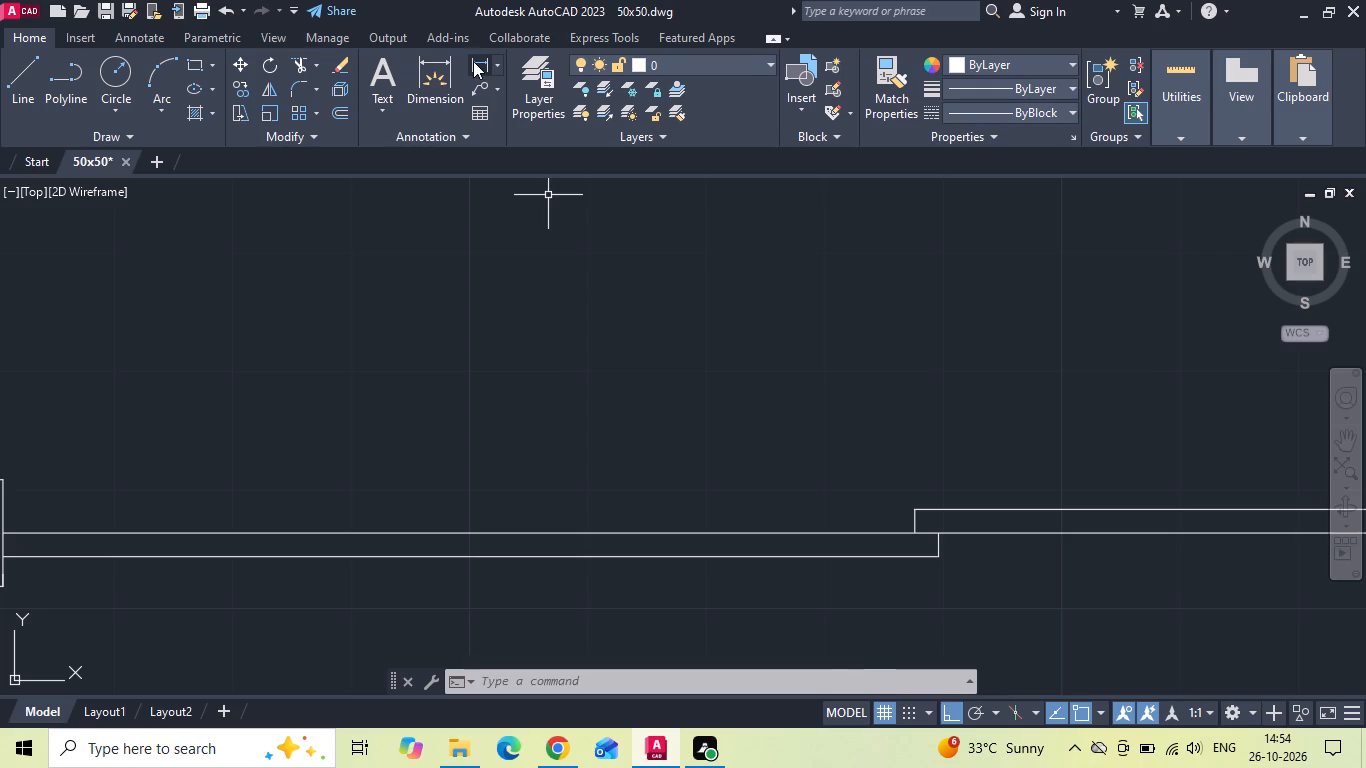
click(994, 515)
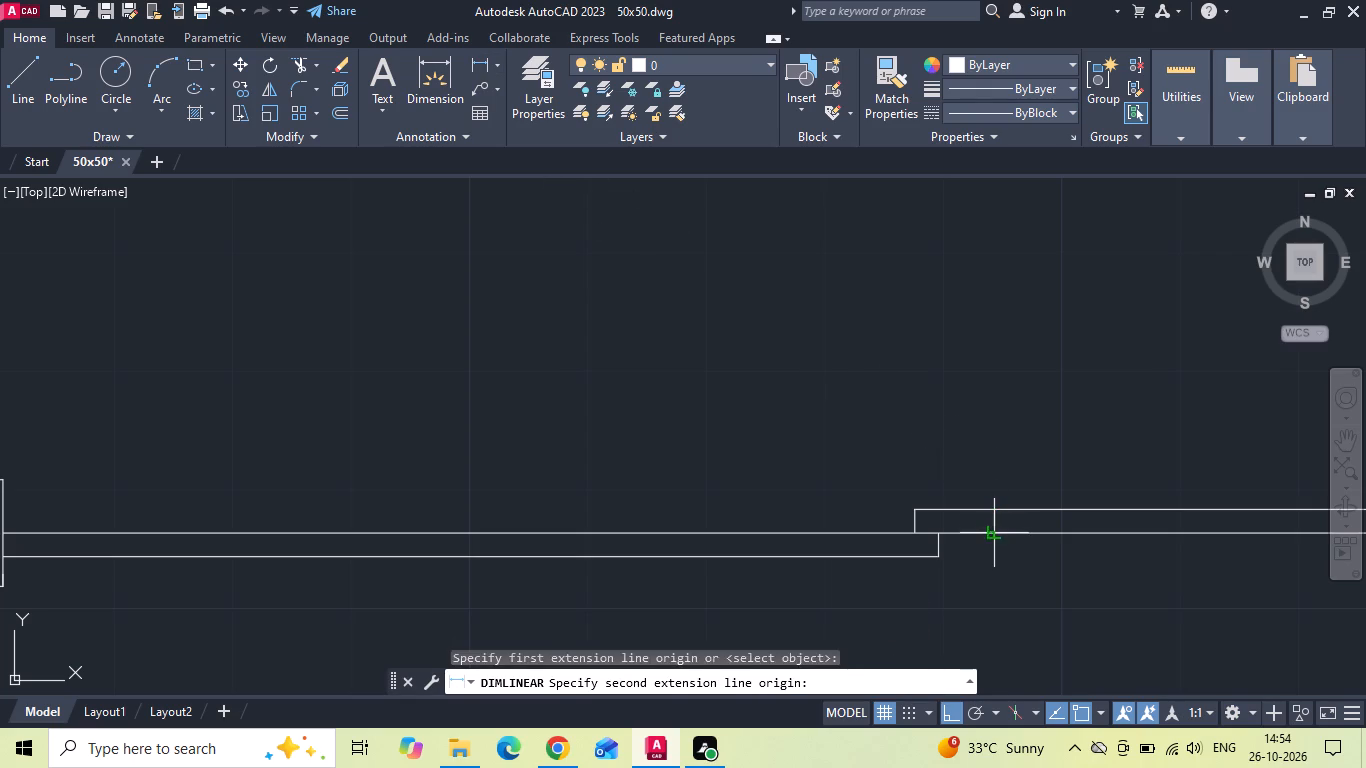
click(994, 531)
scroll(994, 531, down, 3)
key(Escape)
scroll(994, 531, down, 2)
scroll(715, 545, up, 3)
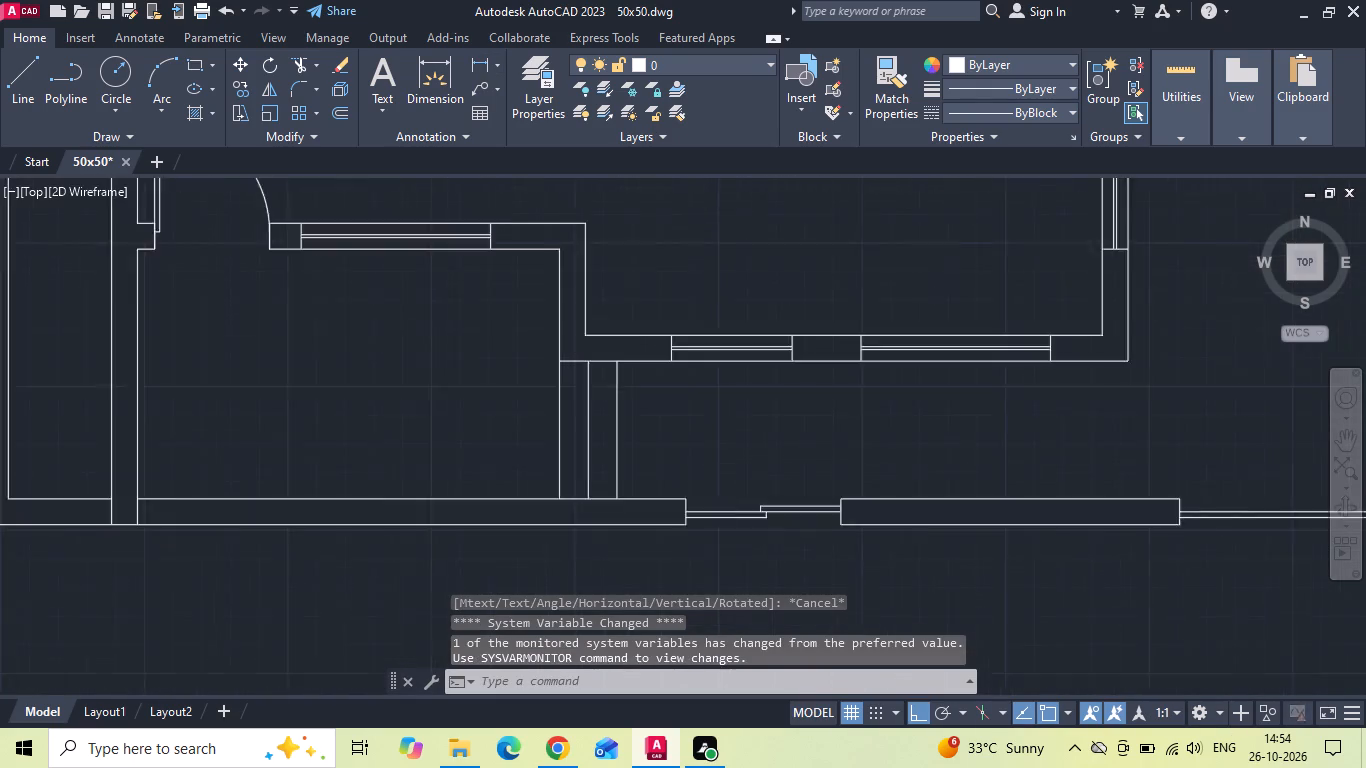
scroll(789, 513, up, 2)
key(space)
click(839, 460)
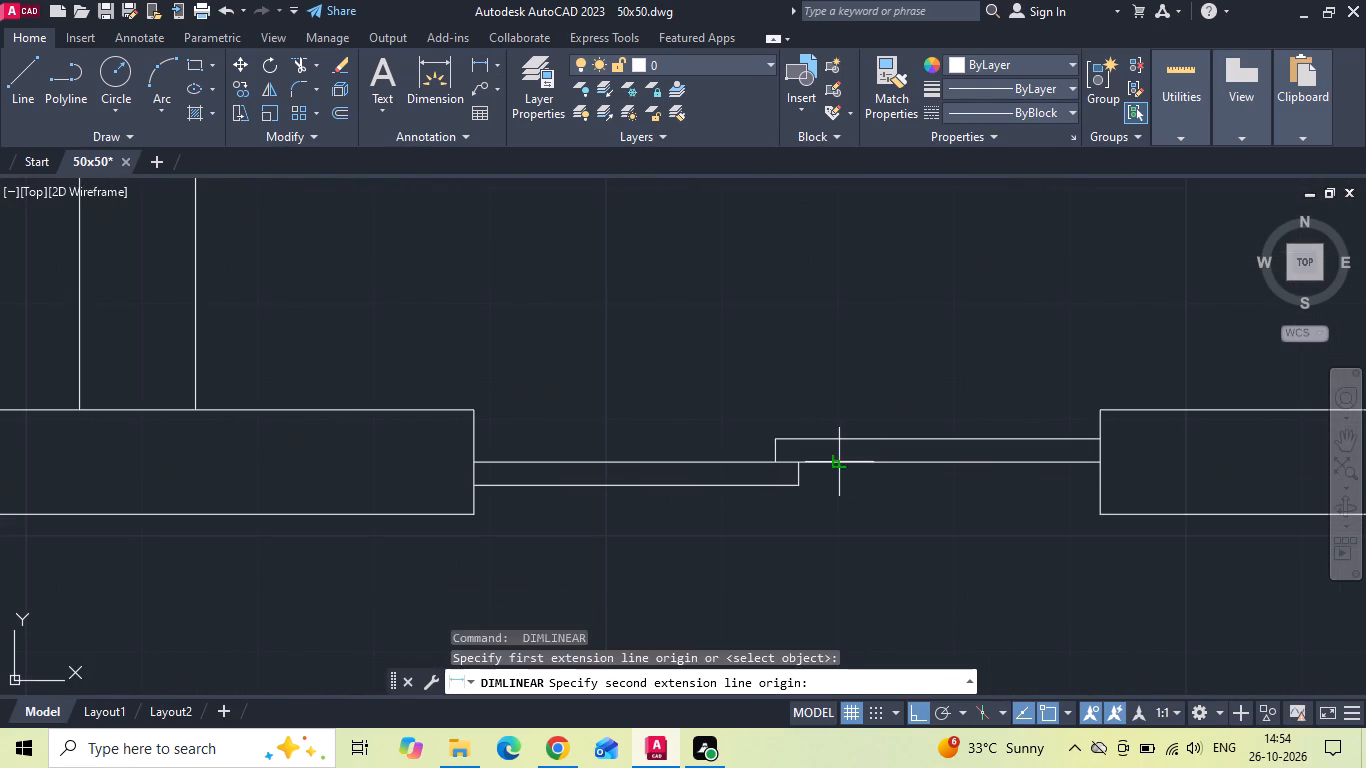
click(839, 436)
key(Escape)
scroll(798, 452, down, 3)
scroll(722, 499, down, 2)
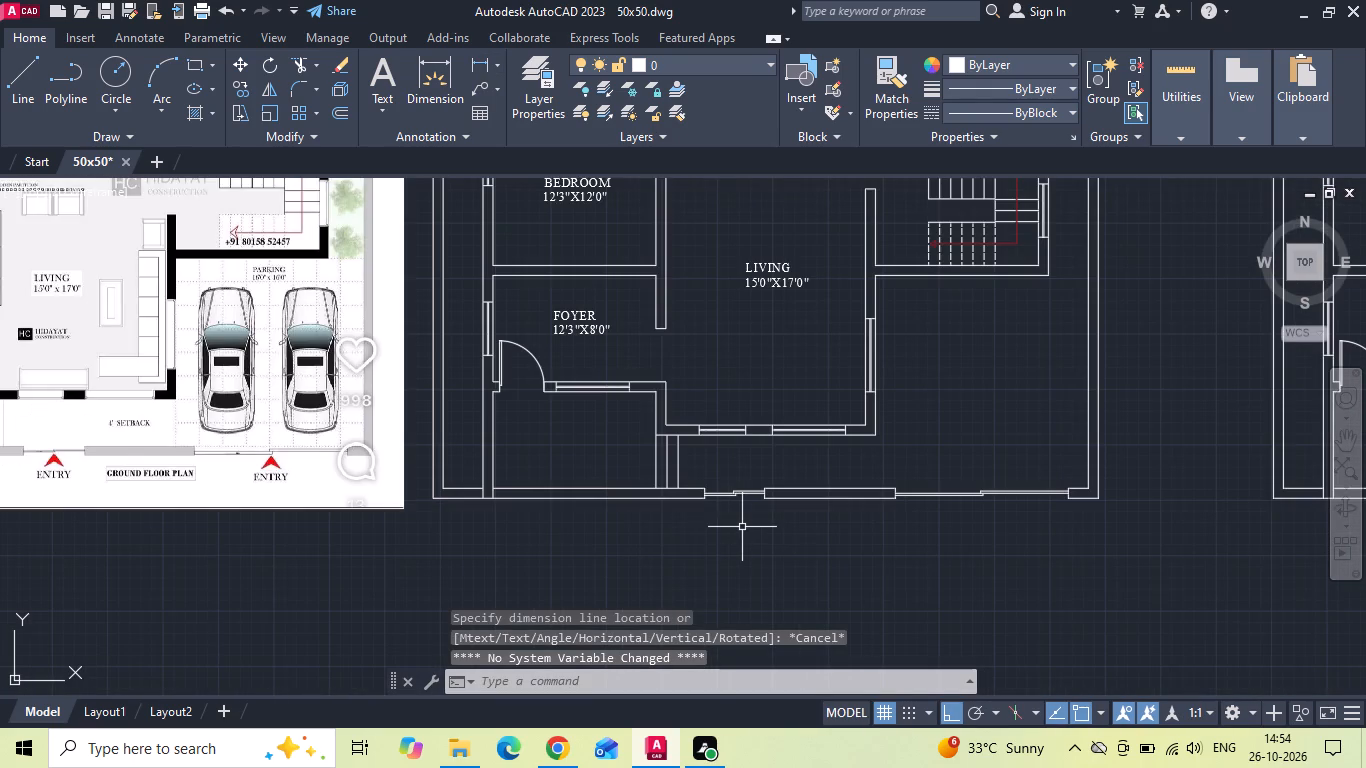
Copy both gates and the three vertical lines east of the sit-out into the second plan, aligned on the boundary wall's inner southeast corner.
middle_drag(677, 502, 628, 488)
scroll(573, 486, down, 1)
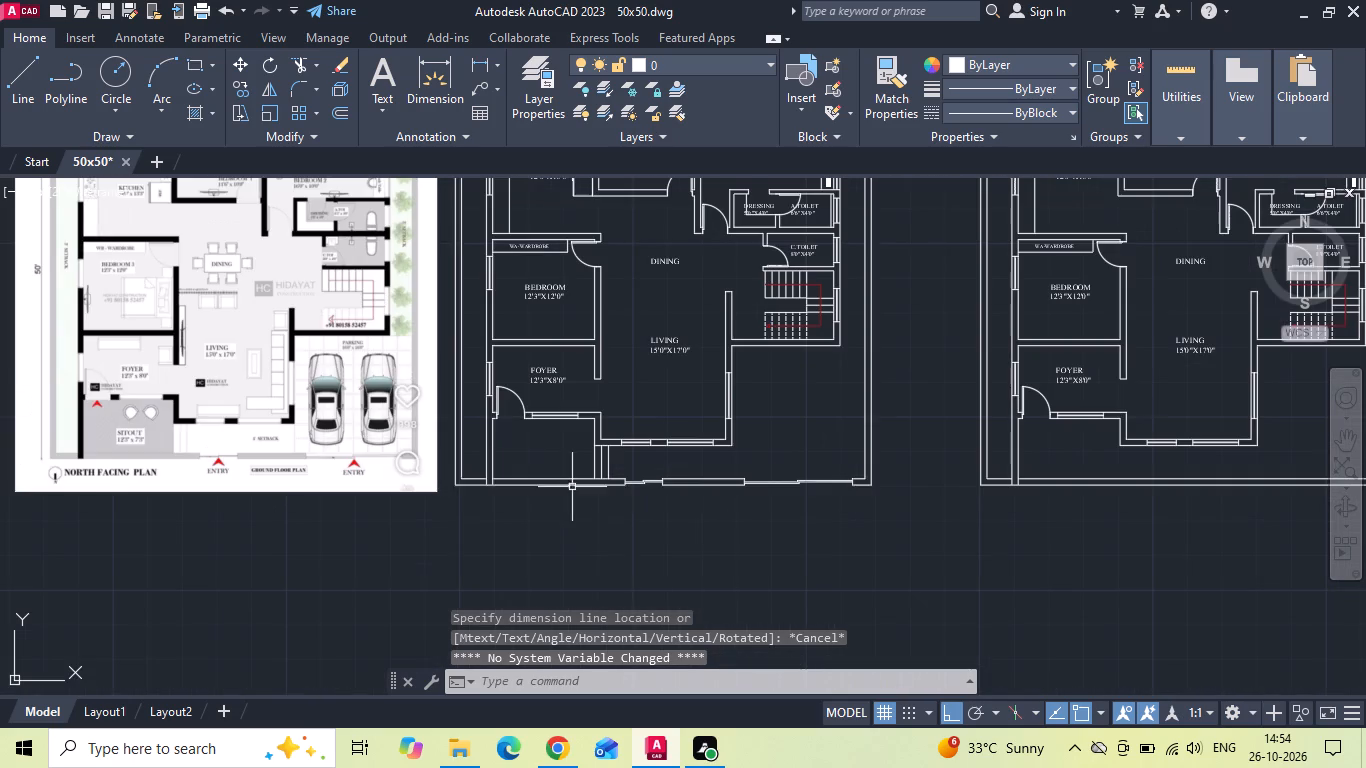
scroll(579, 479, up, 2)
drag(679, 443, 660, 444)
click(578, 451)
click(653, 464)
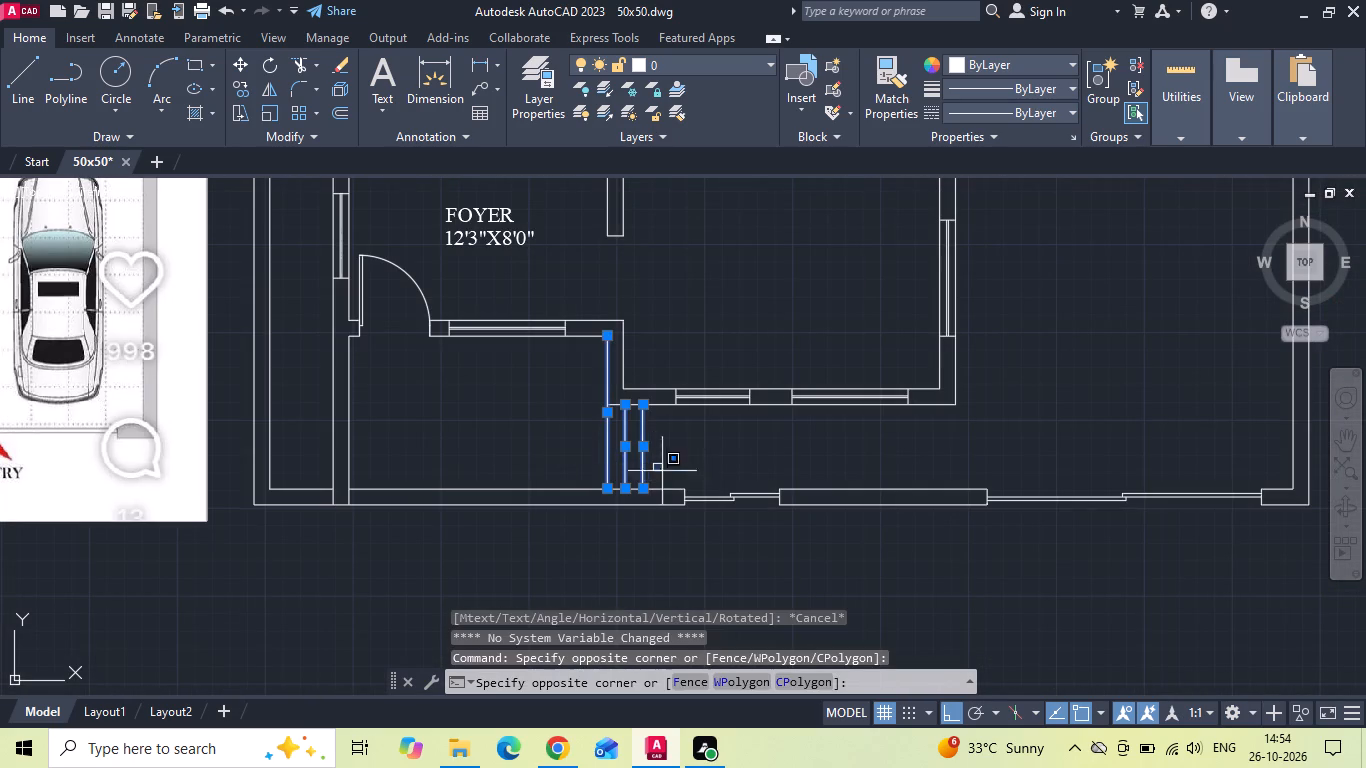
middle_drag(1194, 529, 994, 540)
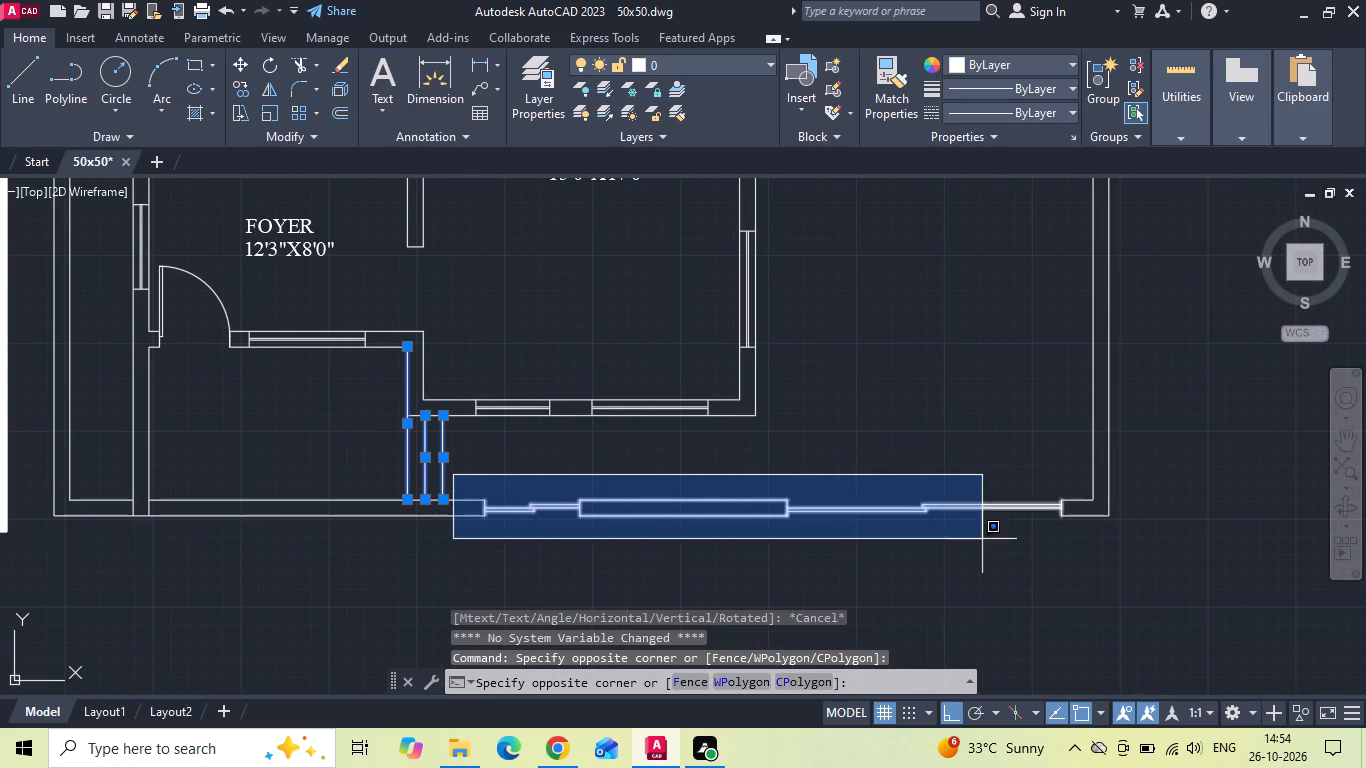
click(589, 556)
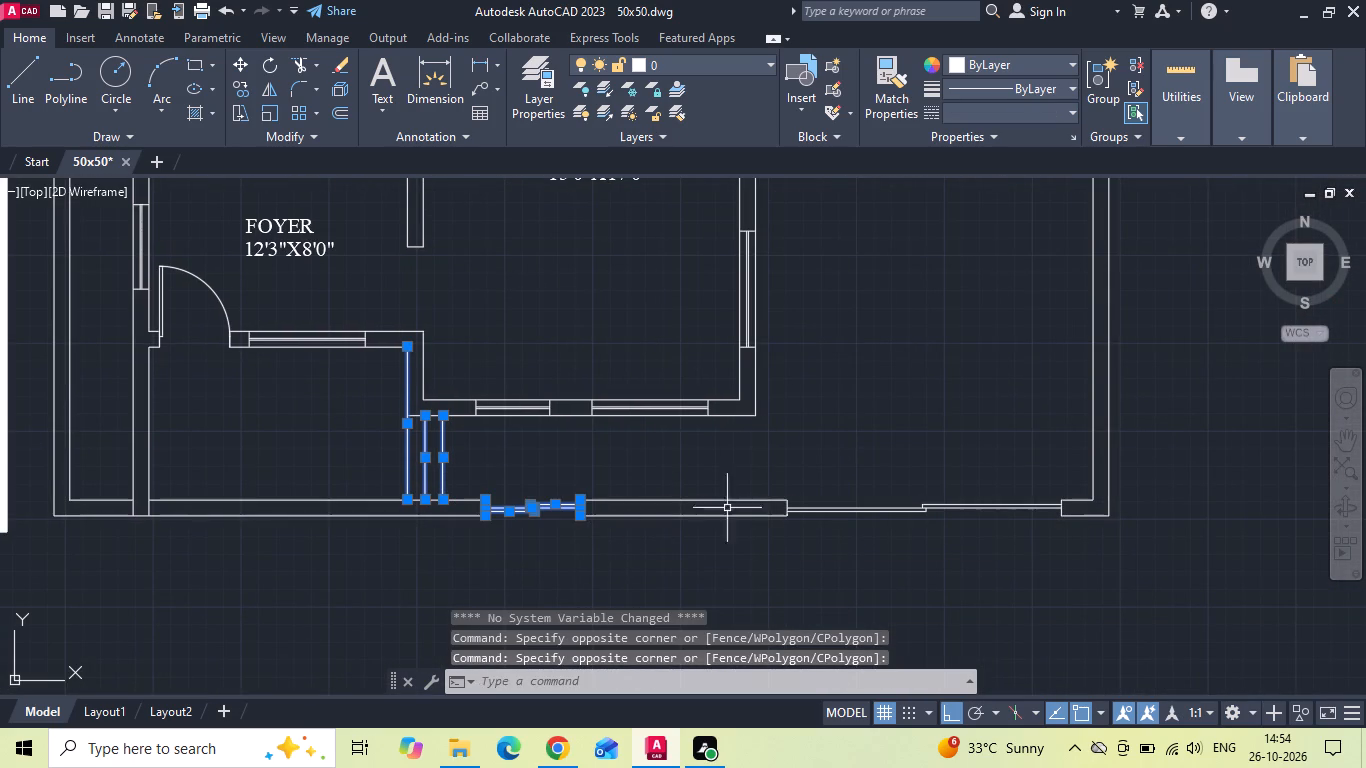
drag(767, 491, 780, 505)
drag(1086, 583, 1077, 577)
right_click(953, 455)
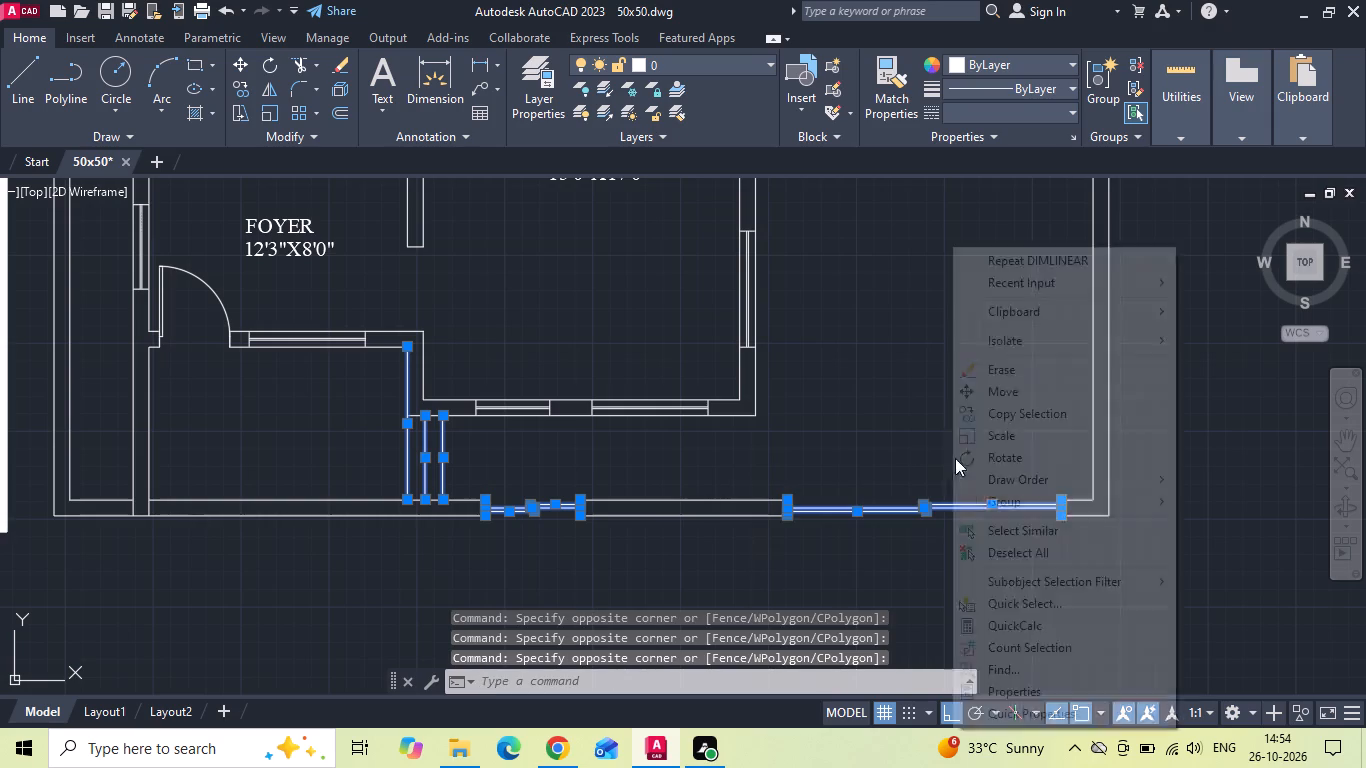
click(1035, 423)
scroll(1113, 505, up, 2)
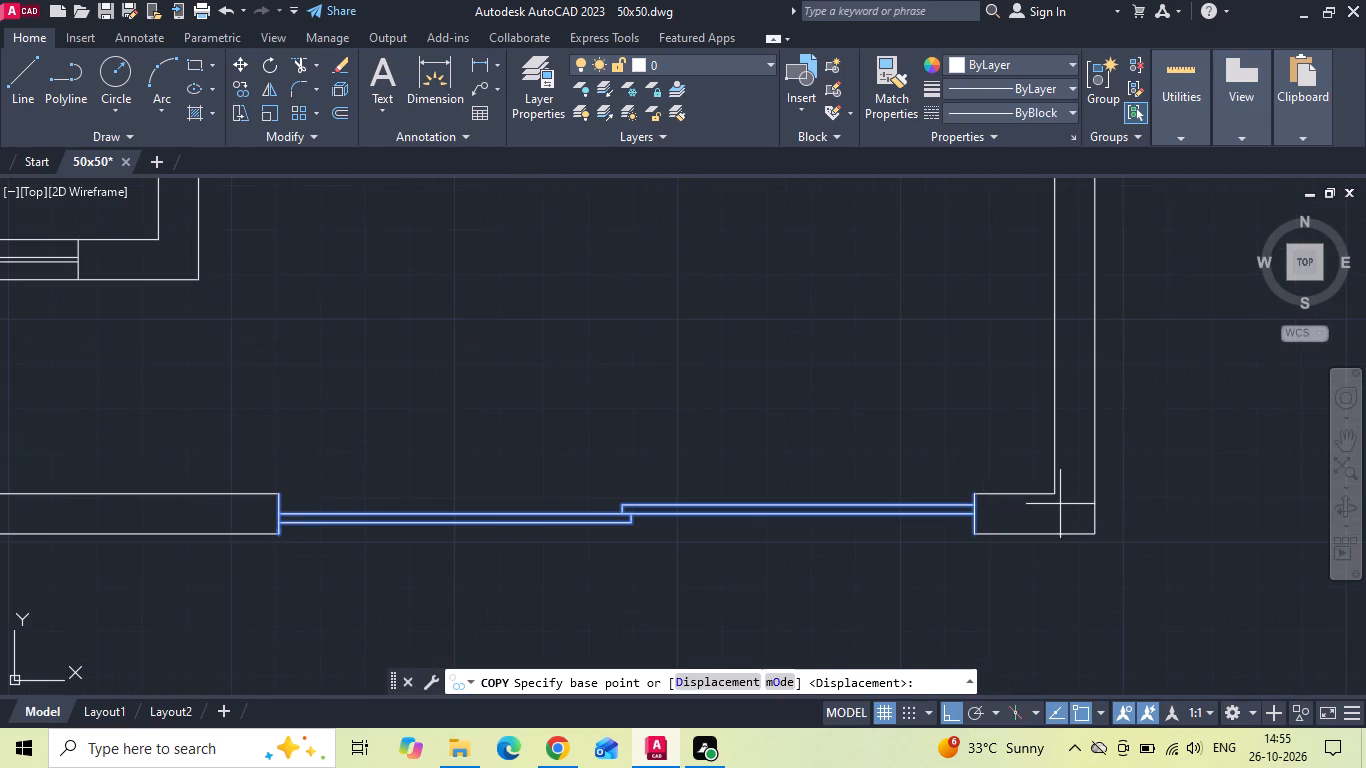
click(1055, 496)
scroll(694, 507, down, 3)
middle_drag(1088, 496, 245, 472)
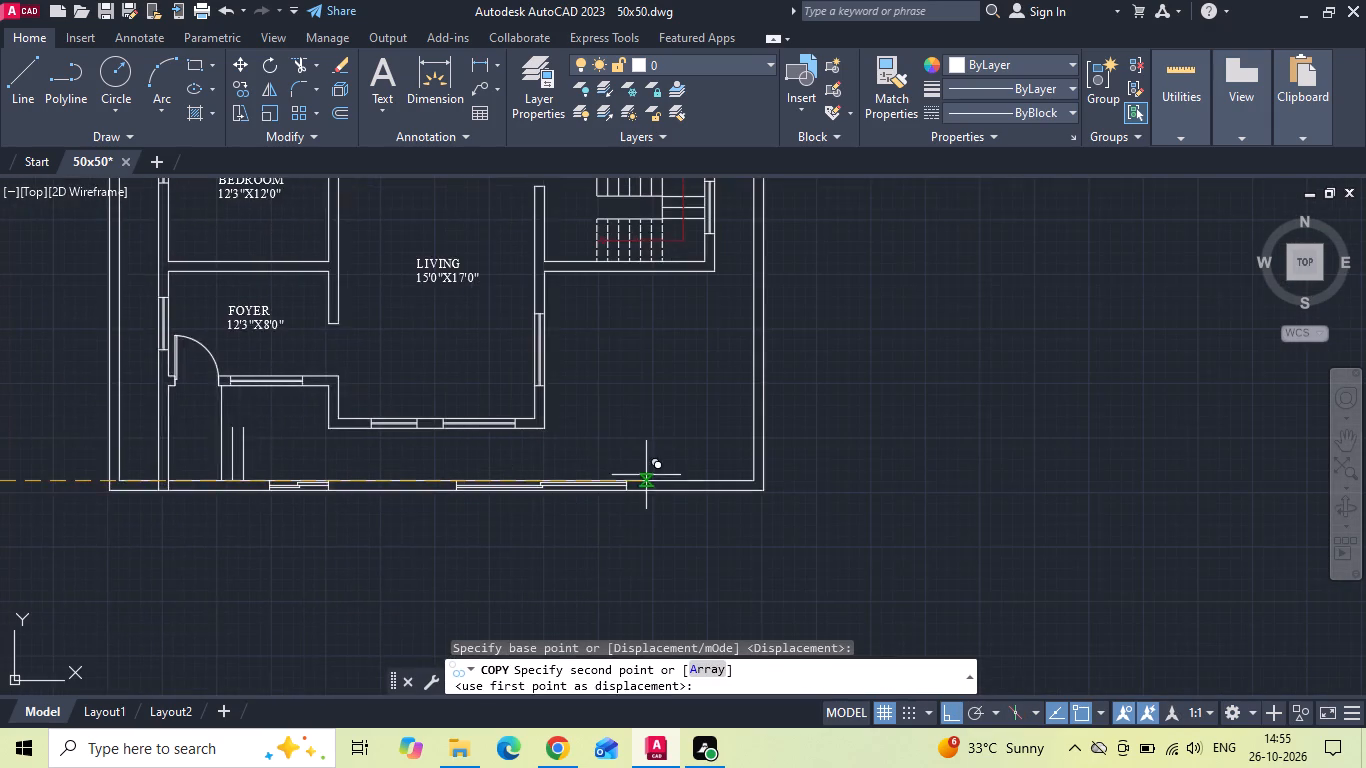
scroll(677, 483, up, 1)
click(793, 481)
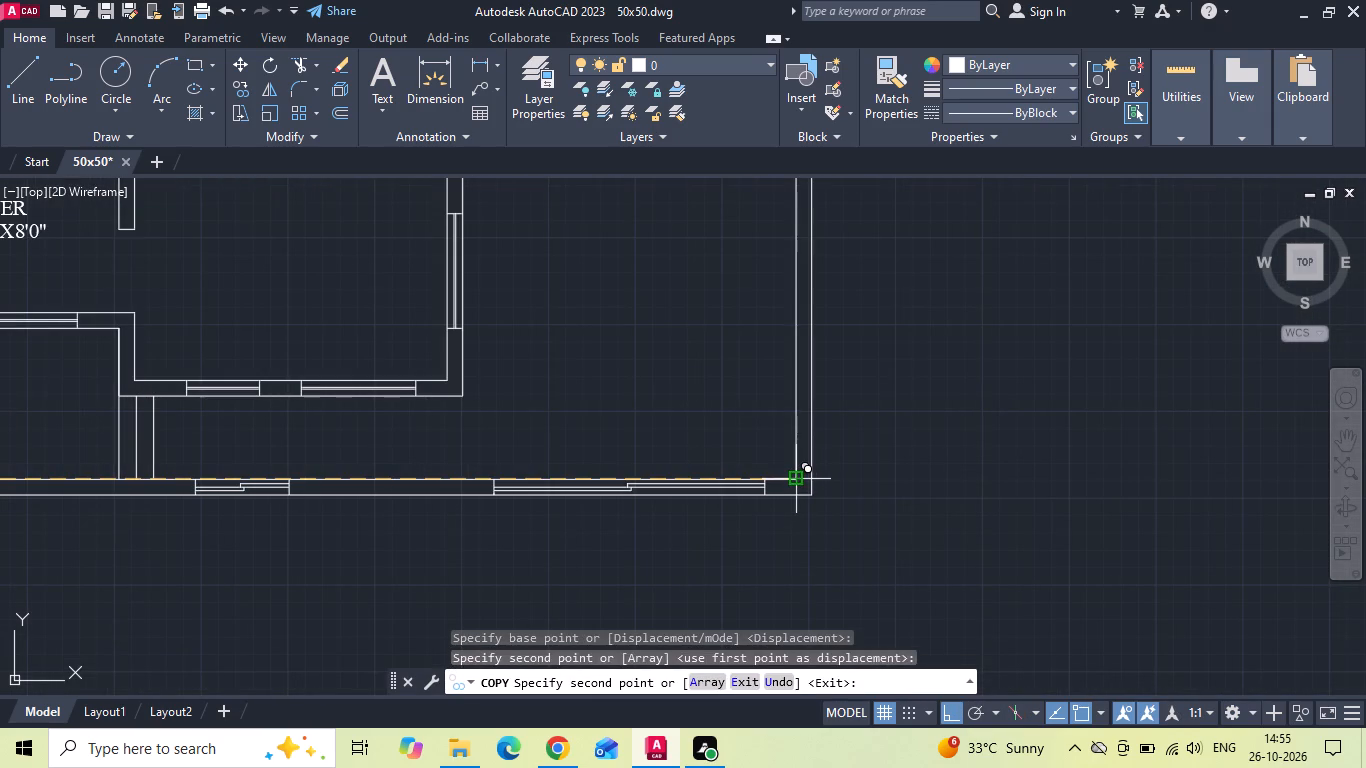
key(Escape)
Trim the second plan's south boundary wall lines across the parking gate and smaller gate openings.
key(t)
key(r)
key(space)
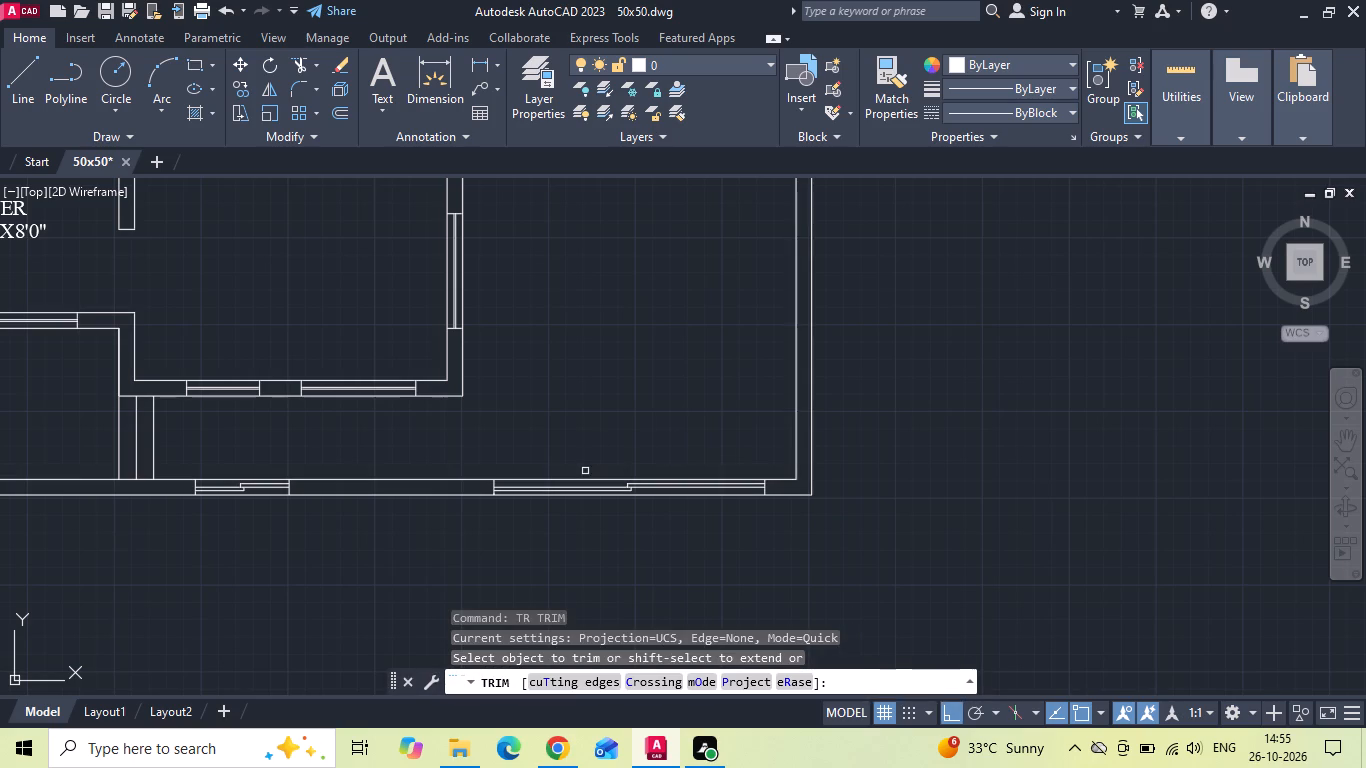
click(580, 479)
click(631, 497)
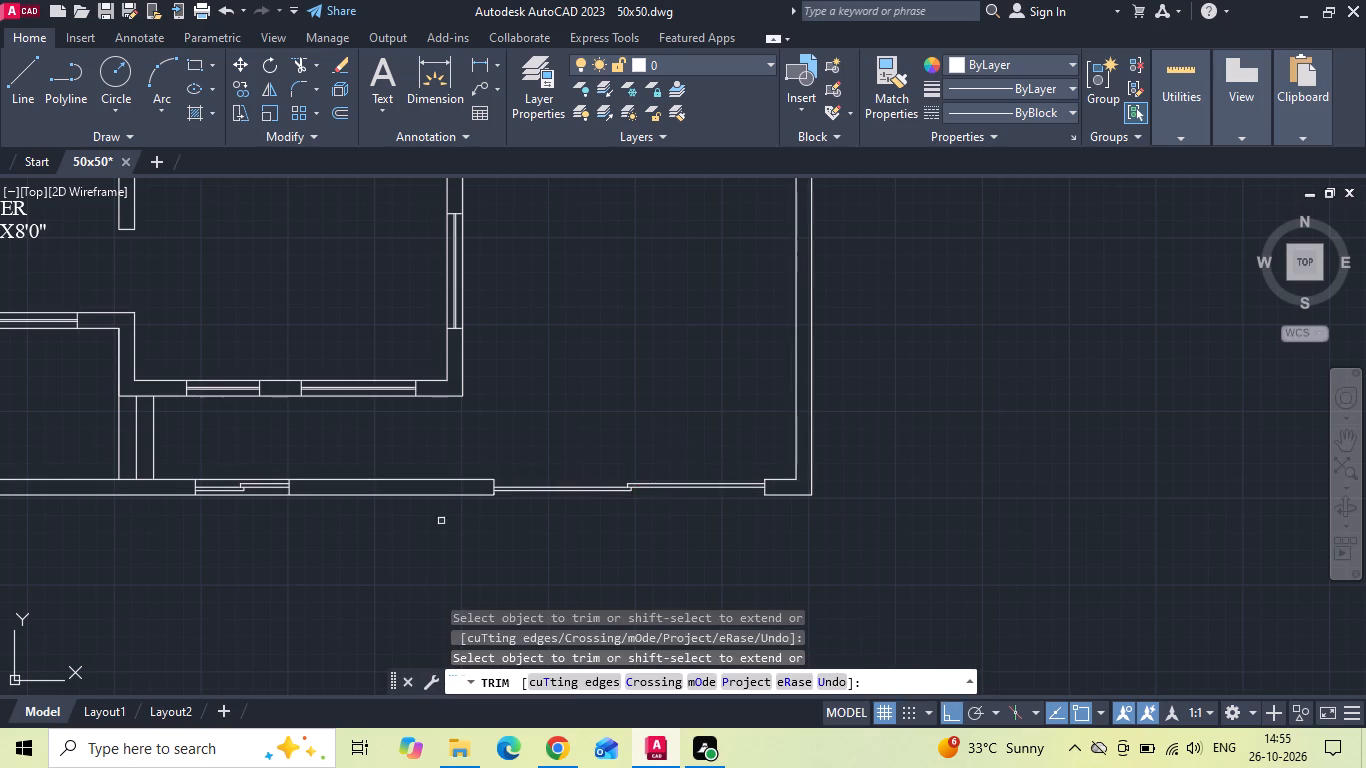
middle_drag(393, 529, 719, 506)
scroll(570, 482, up, 2)
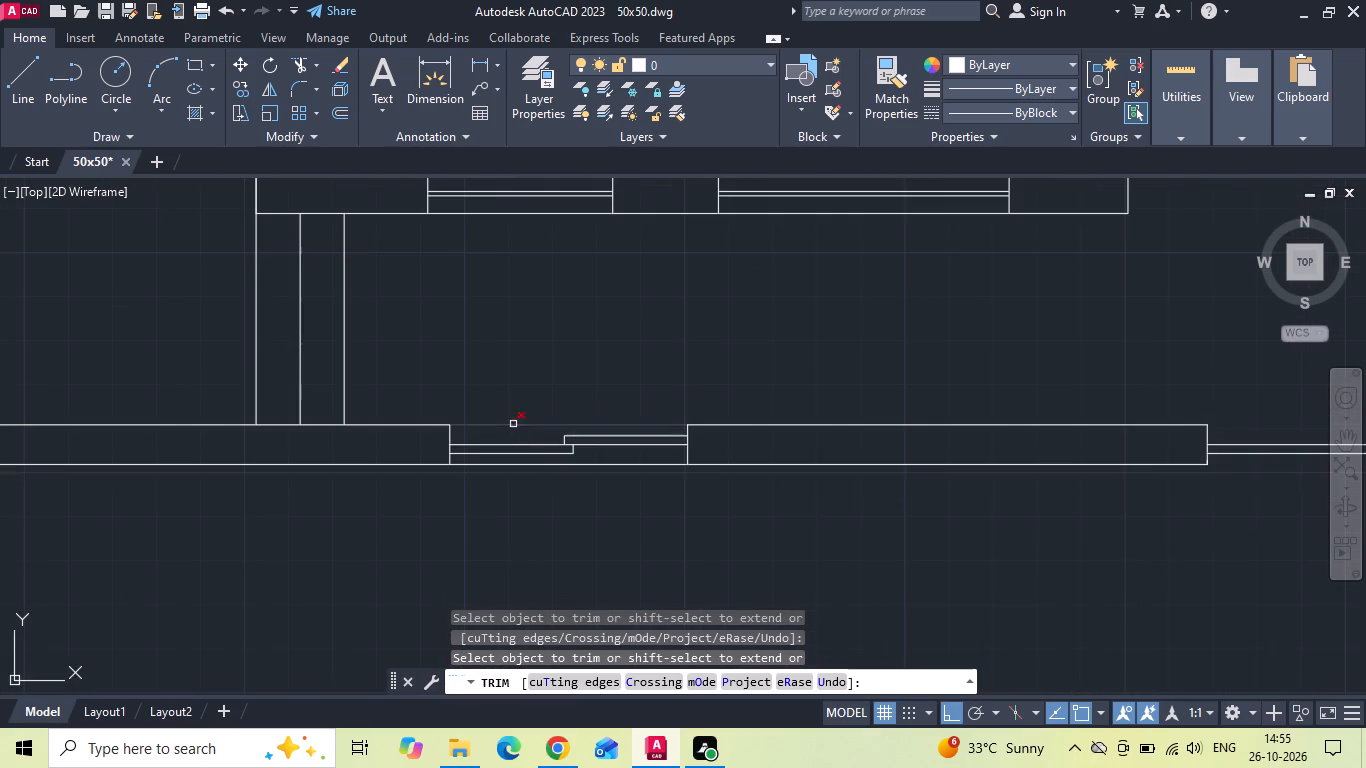
click(513, 424)
click(501, 467)
scroll(575, 568, down, 2)
key(Escape)
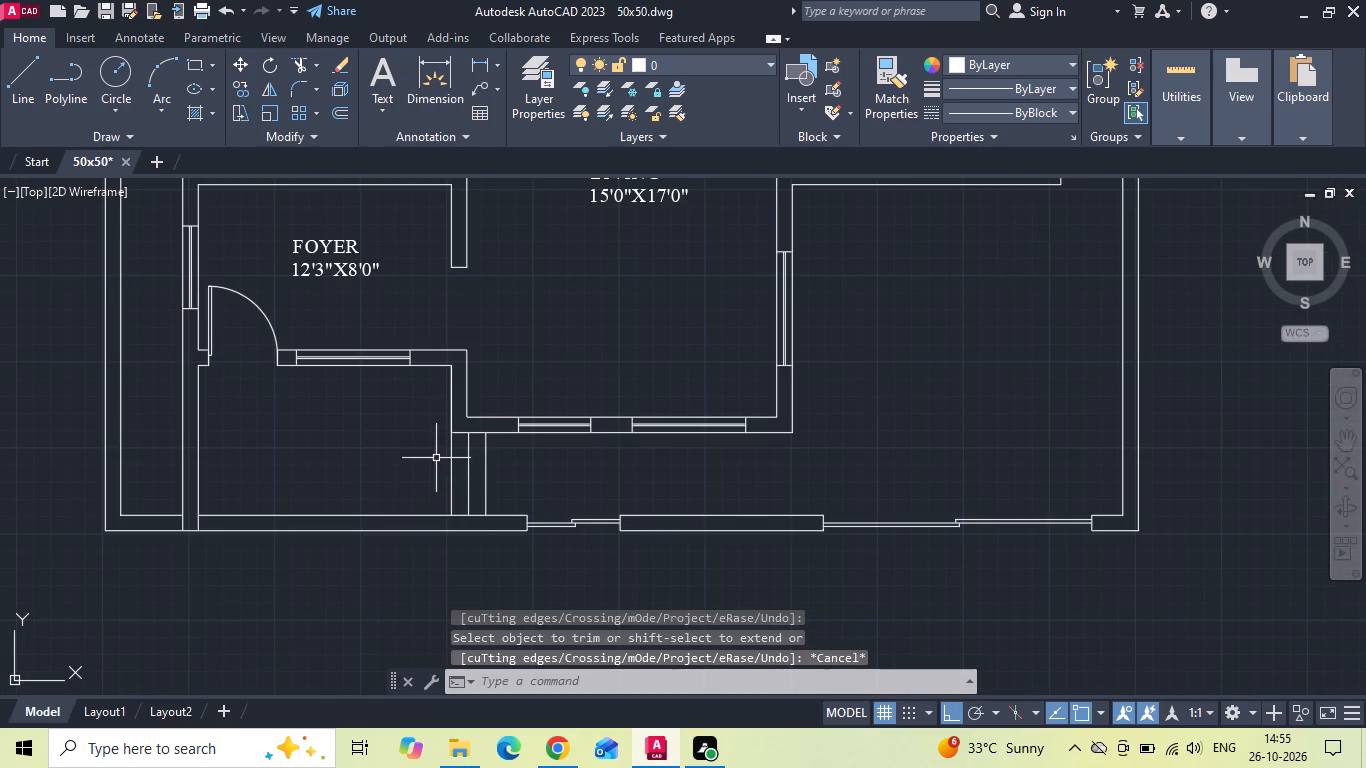
Erase the copied long vertical line overlapping the sit-out's east wall line in the second plan.
click(449, 379)
key(Delete)
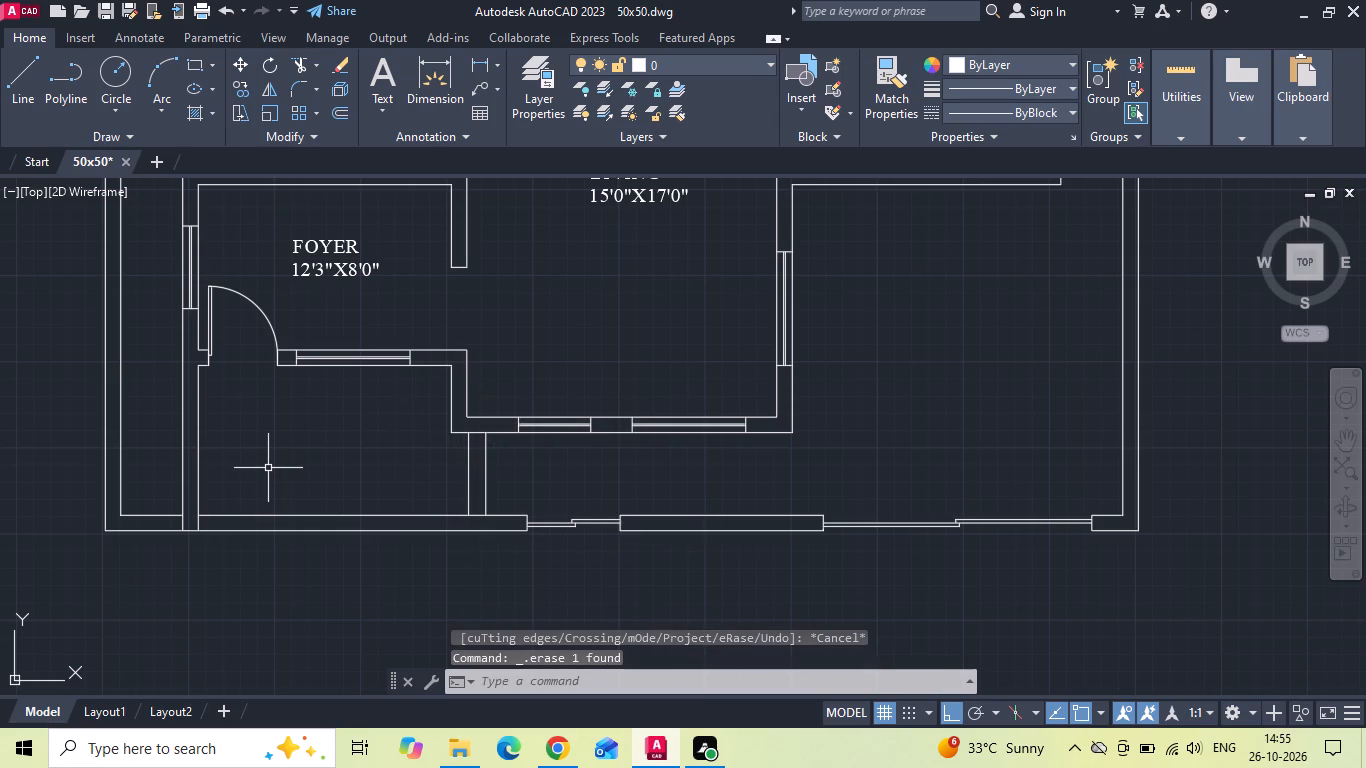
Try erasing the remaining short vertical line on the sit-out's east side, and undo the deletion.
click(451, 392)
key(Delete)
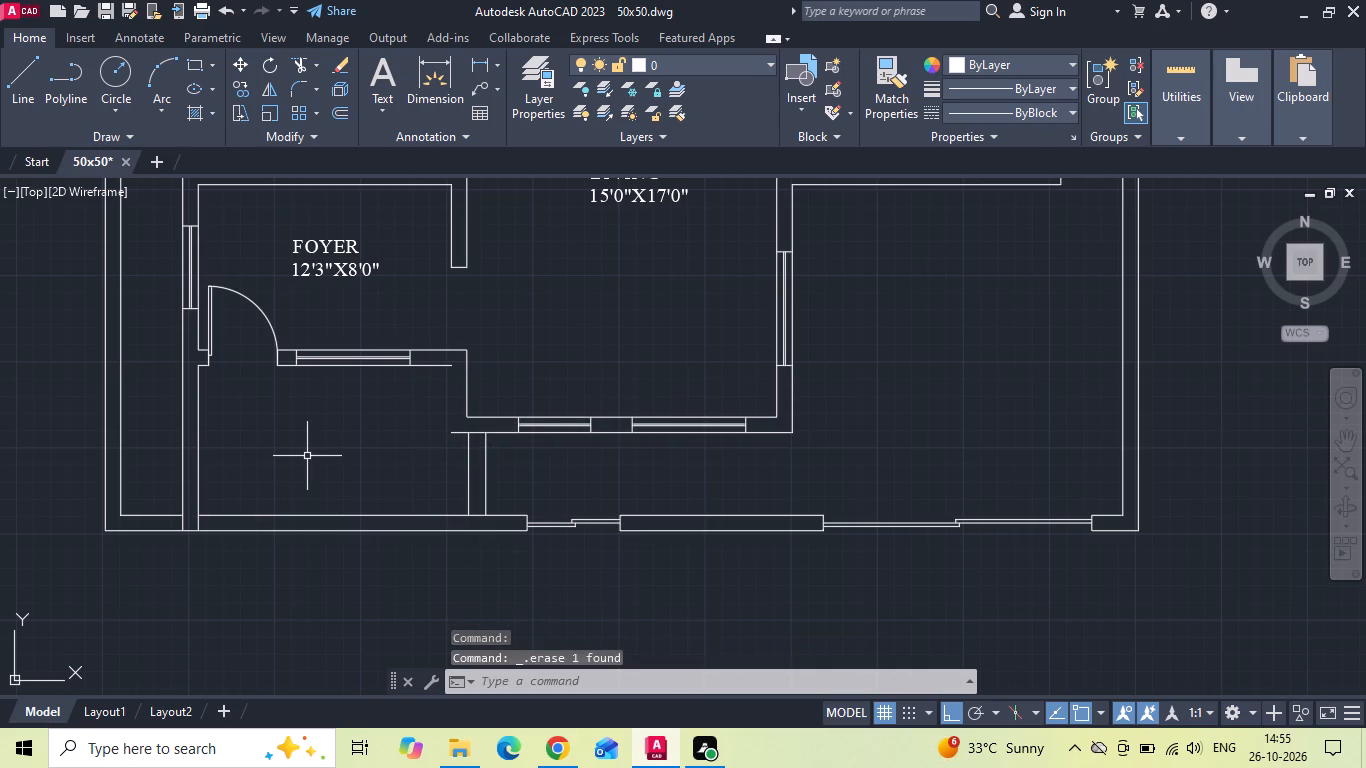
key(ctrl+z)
Extend the second plan's short sit-out east wall line south to the boundary wall.
text(EX)
key(space)
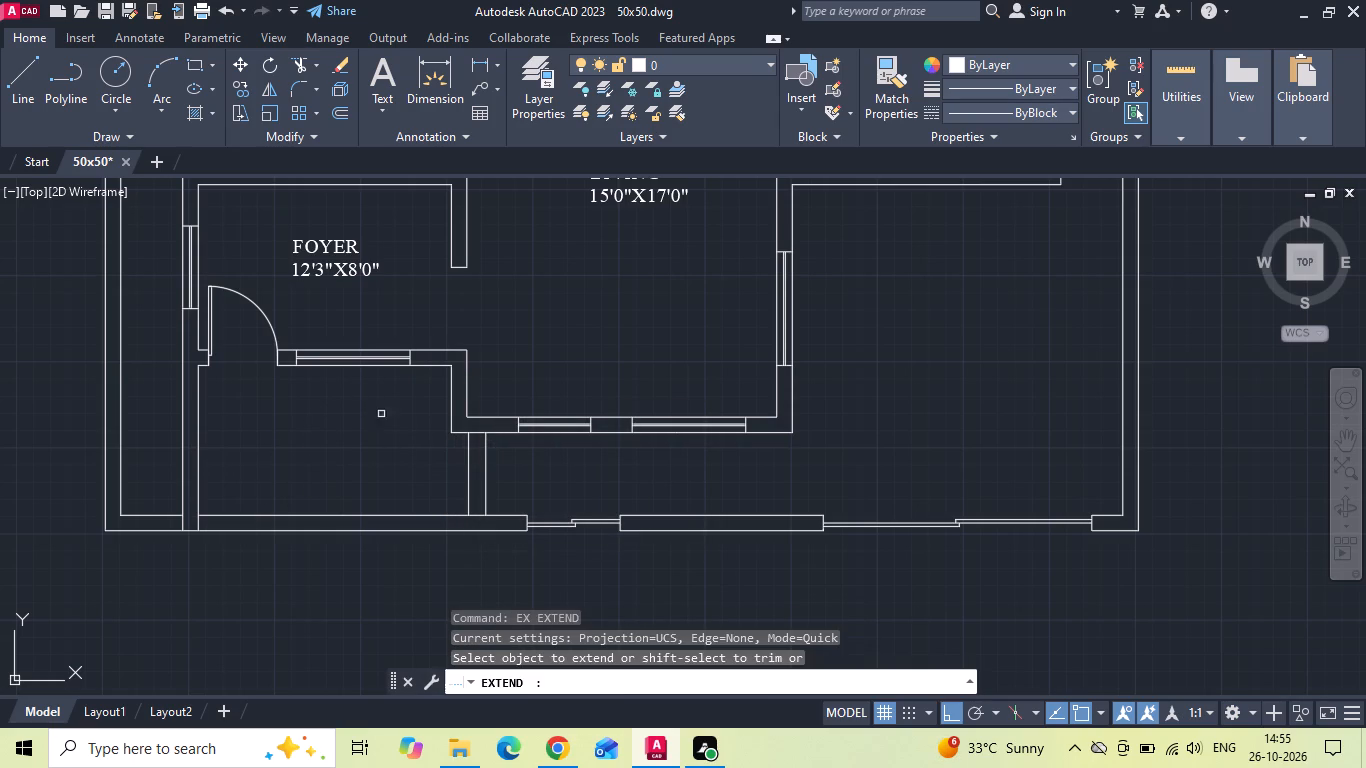
click(451, 402)
key(Escape)
Save the drawing with the second plan's updates.
key(ctrl+s)
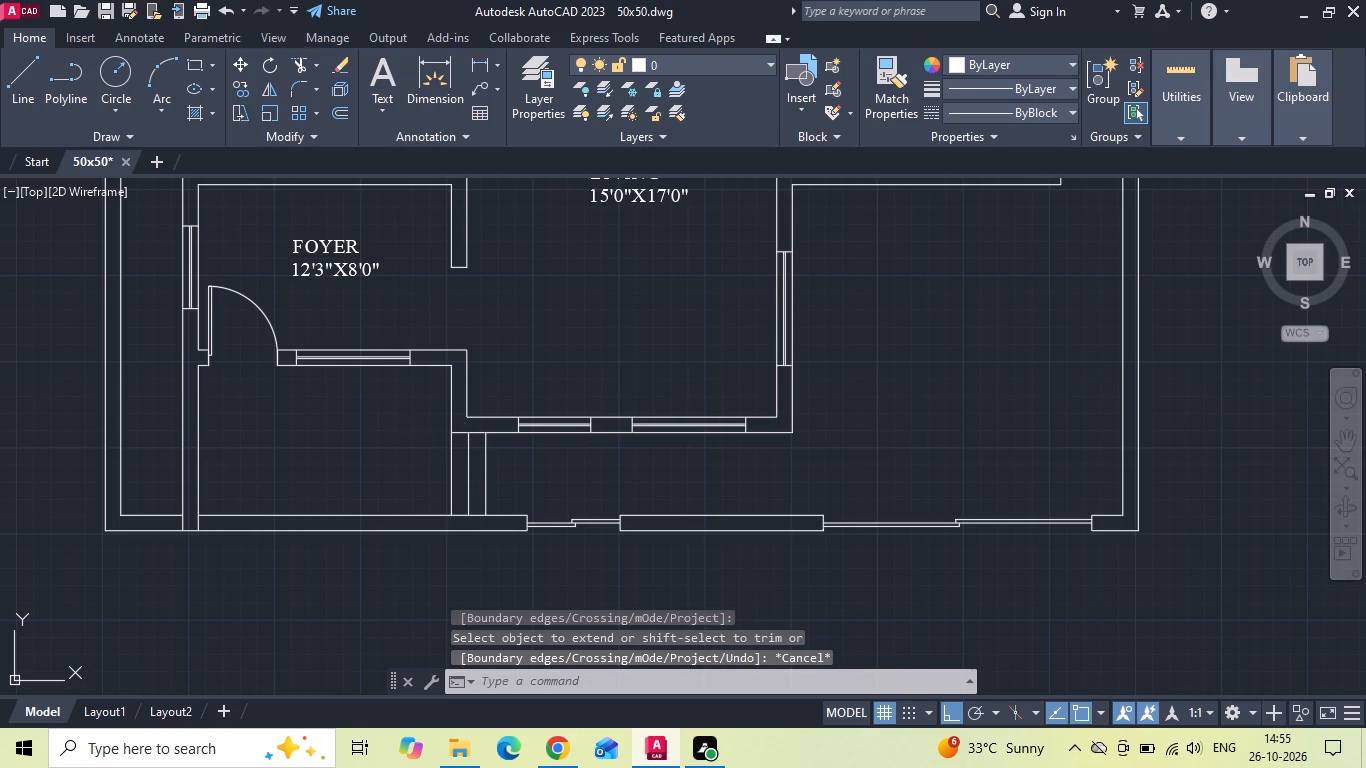
scroll(707, 461, down, 2)
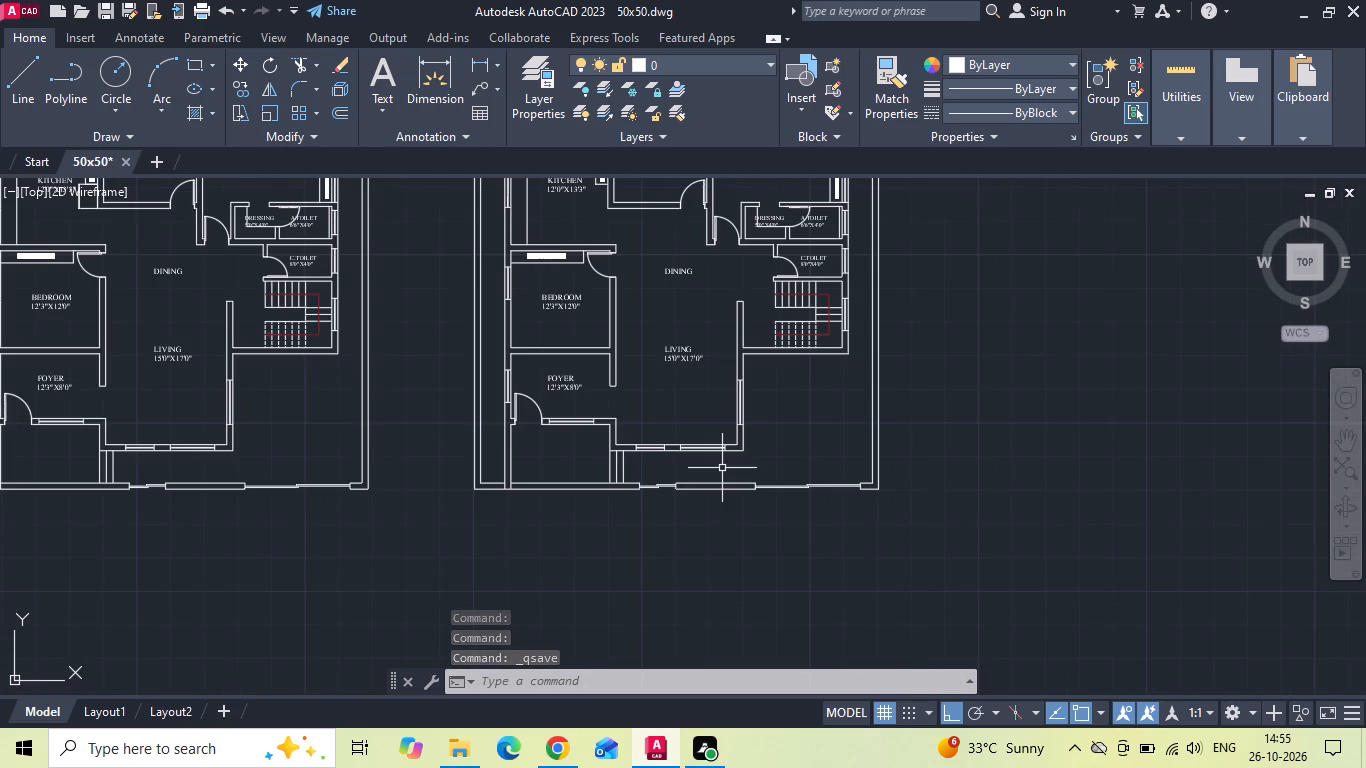
key(ctrl+s)
key(ctrl+s)
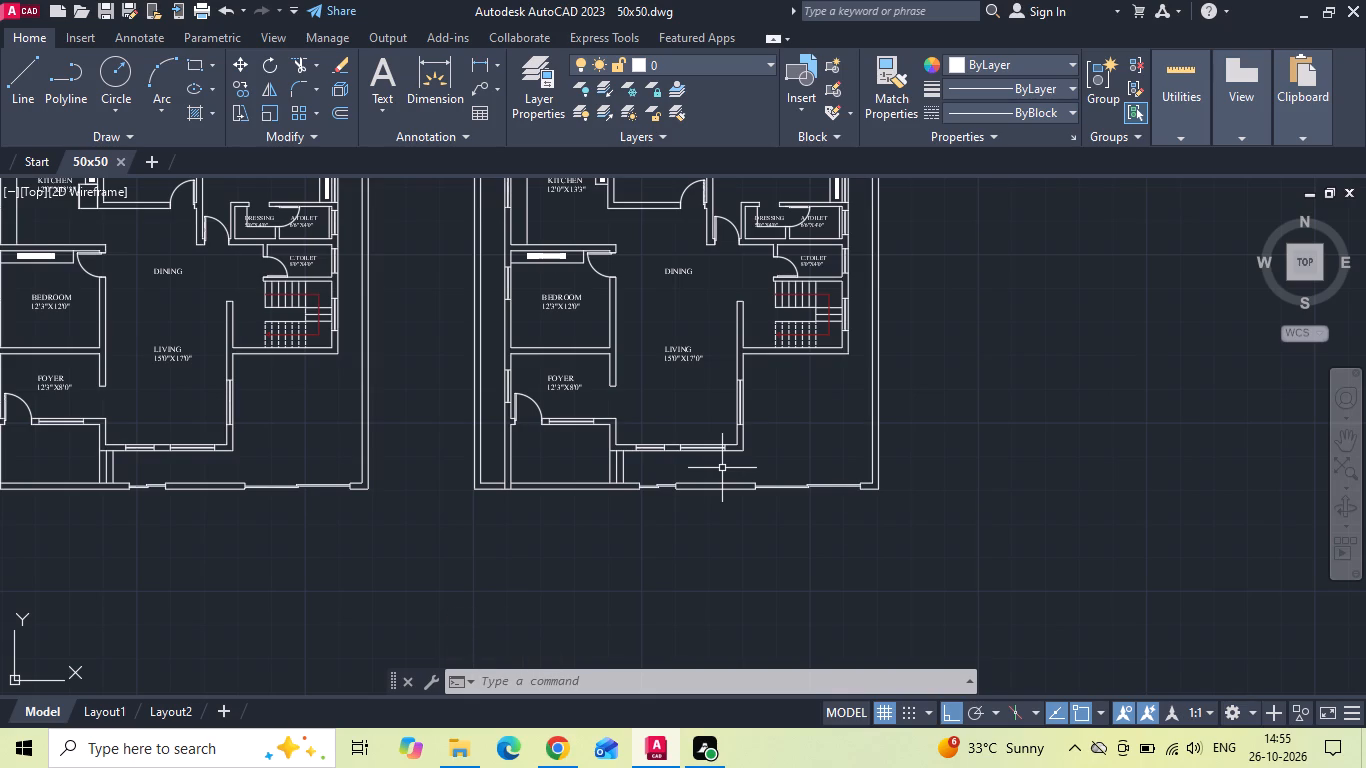
key(ctrl+s)
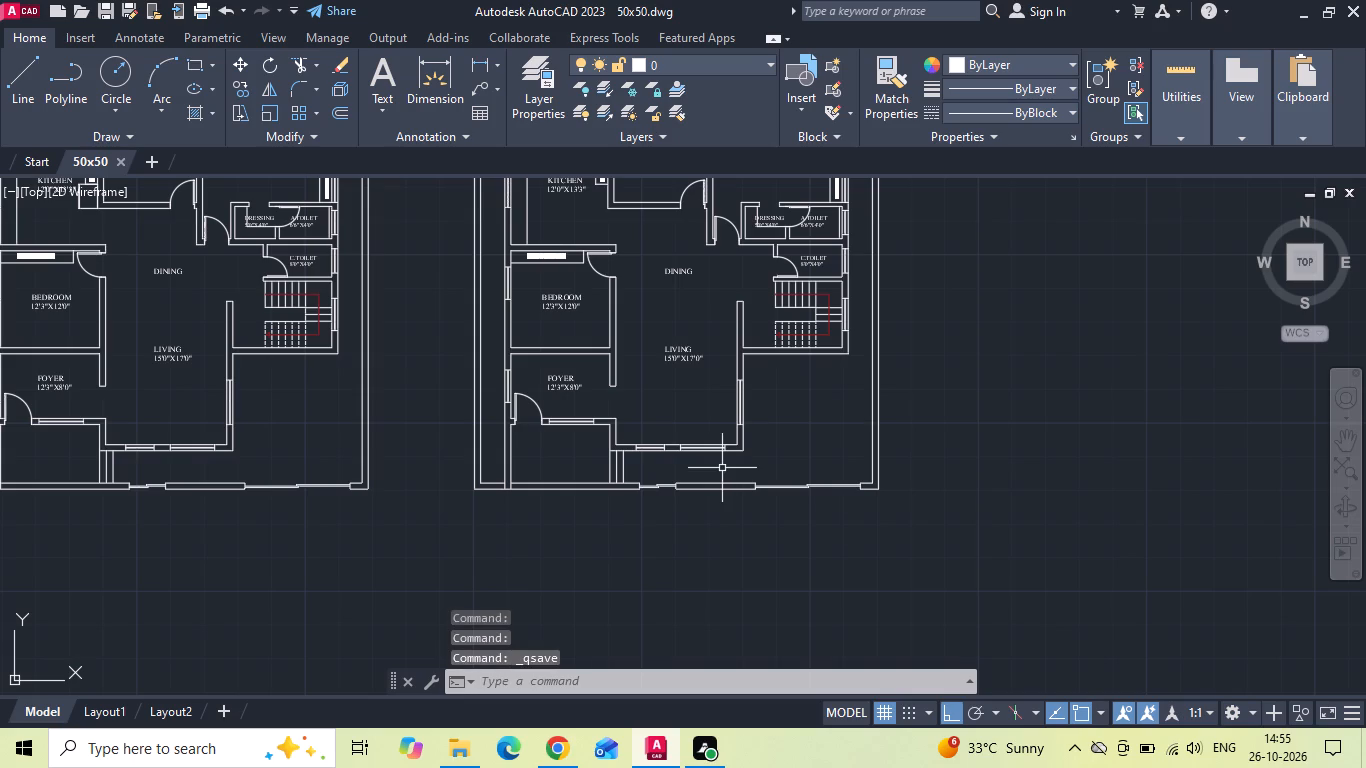
key(ctrl+s)
key(ctrl+s)
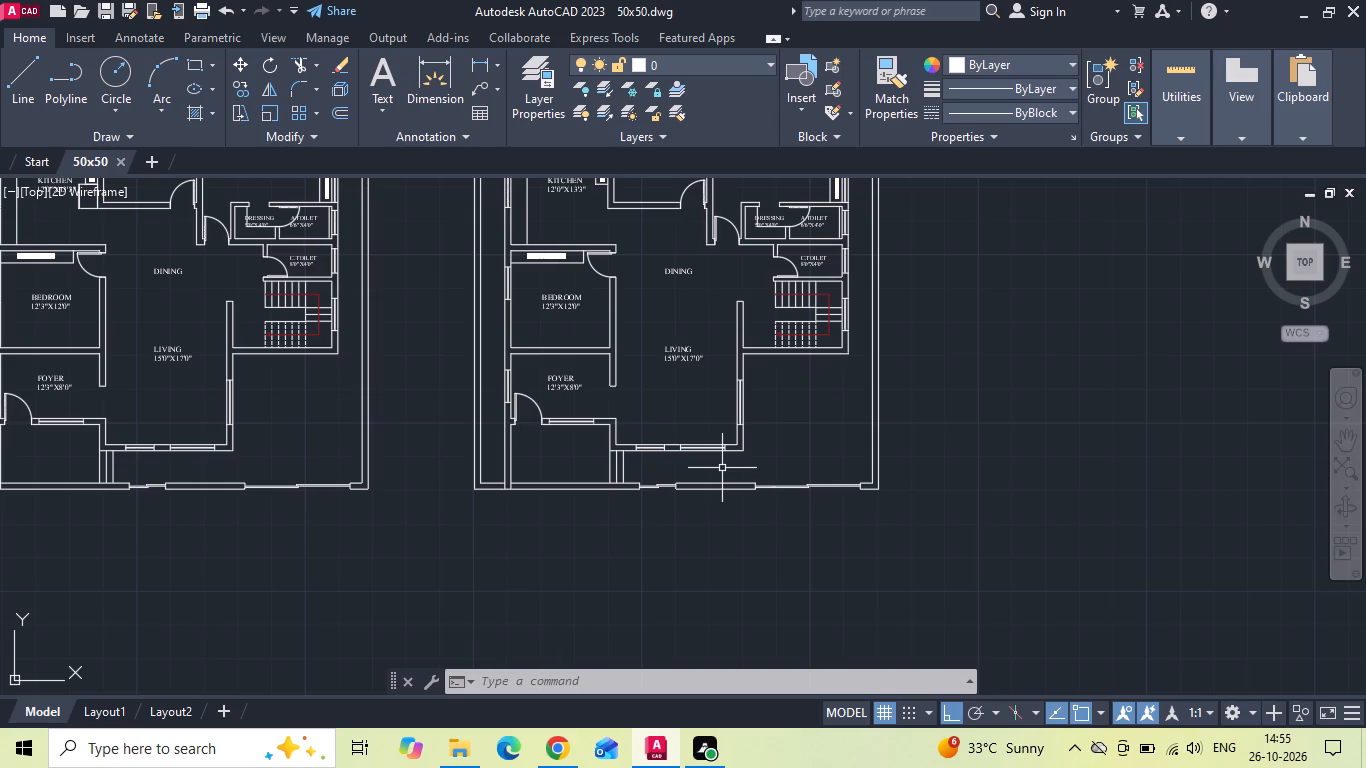
Save the drawing.
key(ctrl+s)
key(ctrl+s)
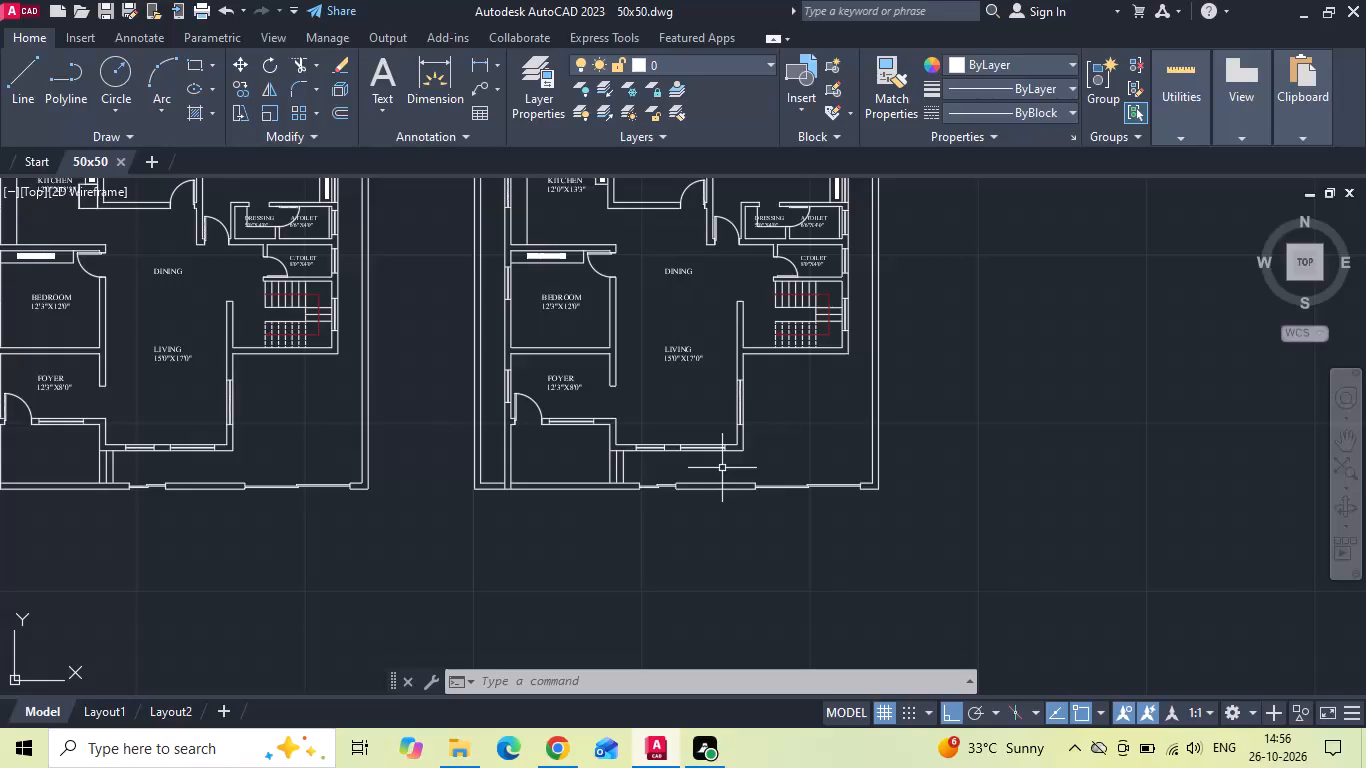
key(ctrl+s)
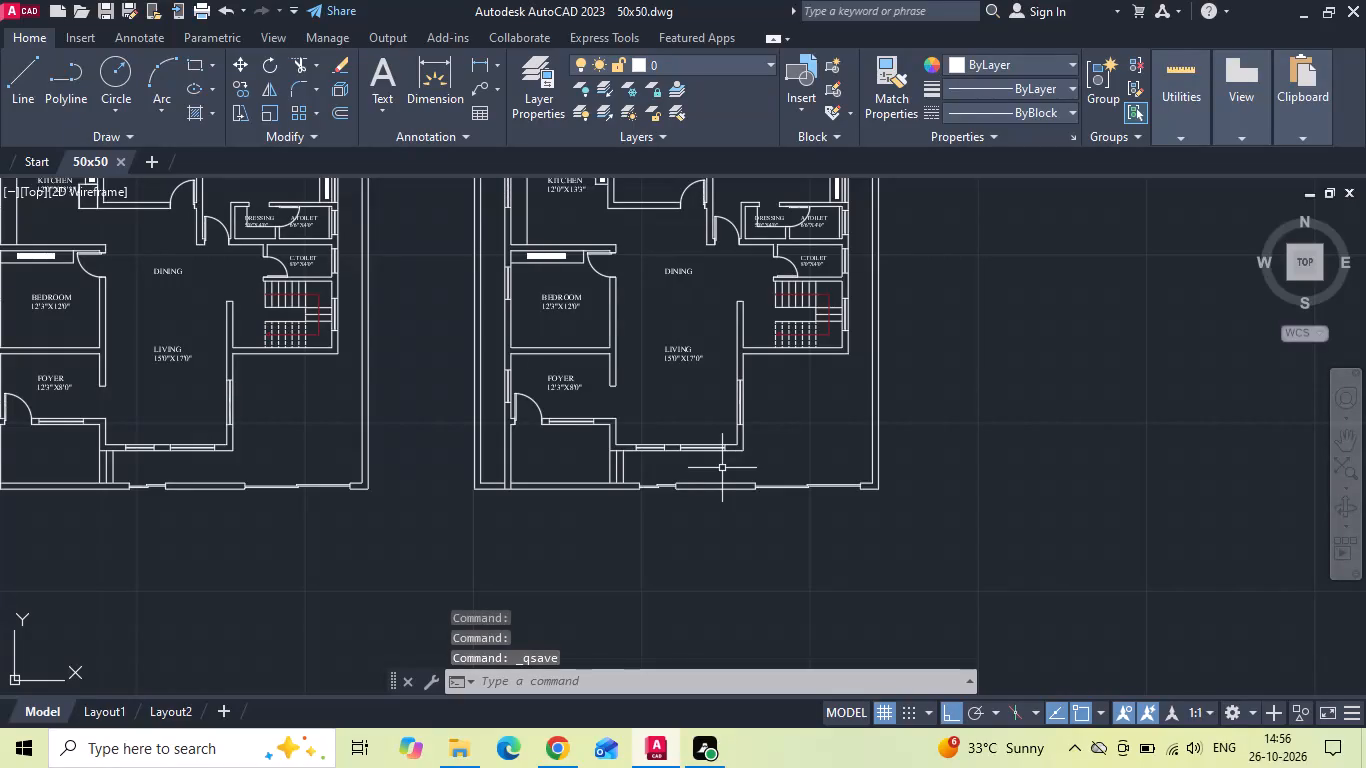
Copy the bed with both side tables from the older plan's 12'0"X12'0" bedroom to the empty area above the first redrawn plan.
scroll(820, 448, down, 2)
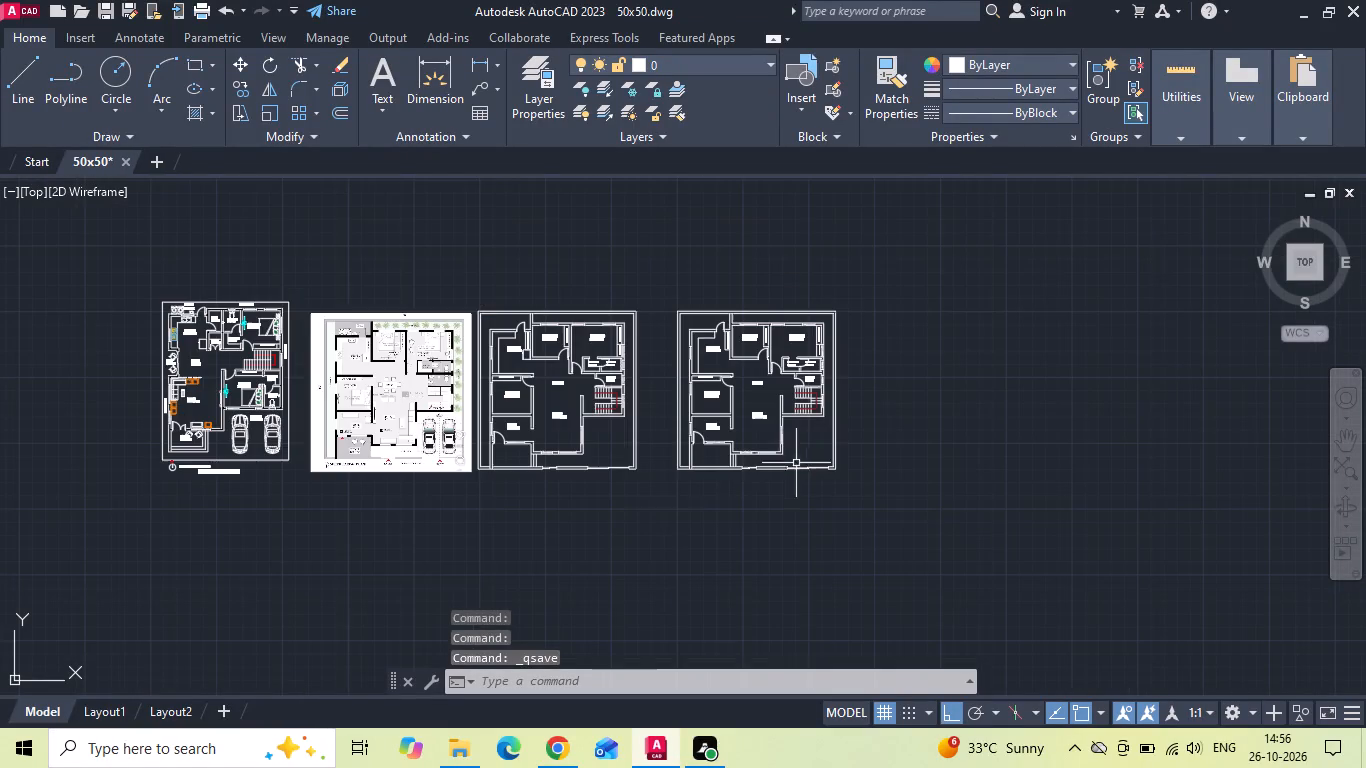
scroll(295, 321, up, 2)
scroll(424, 324, up, 2)
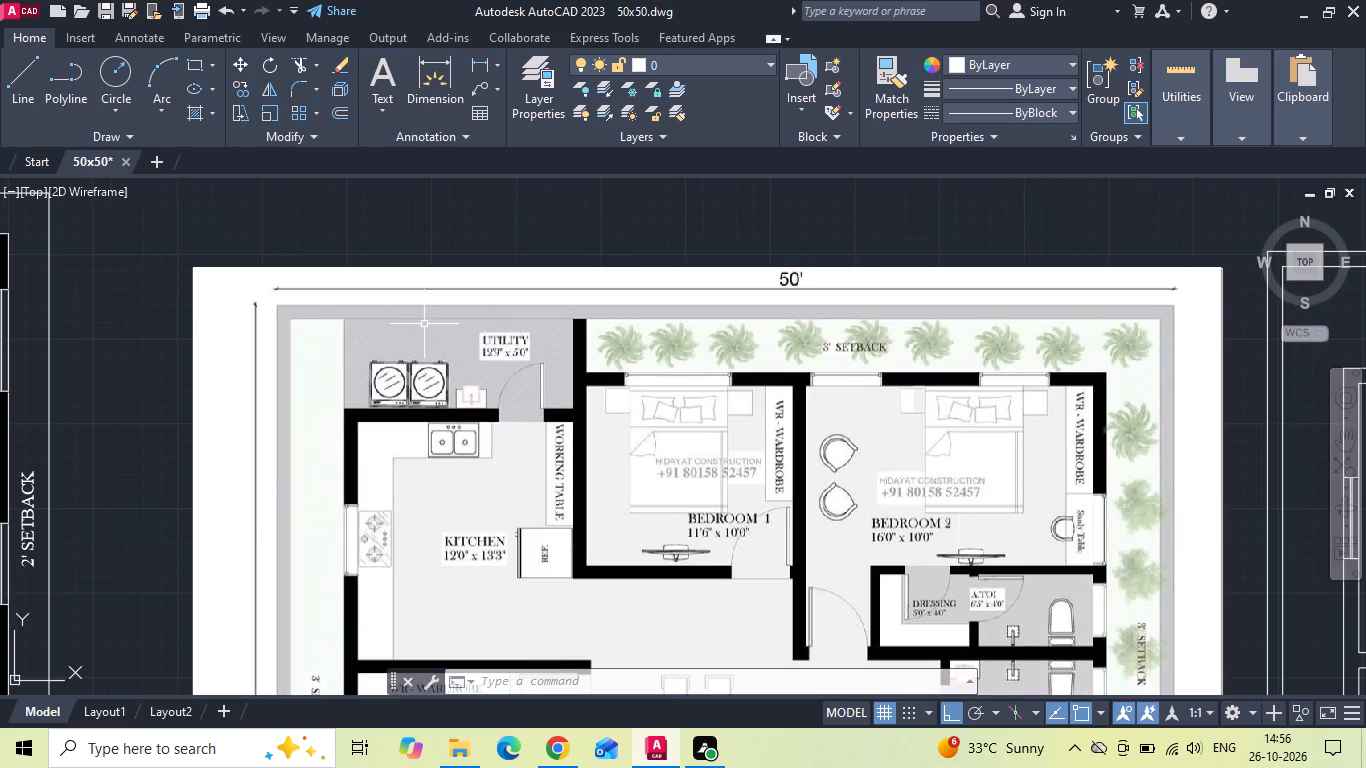
scroll(627, 304, up, 2)
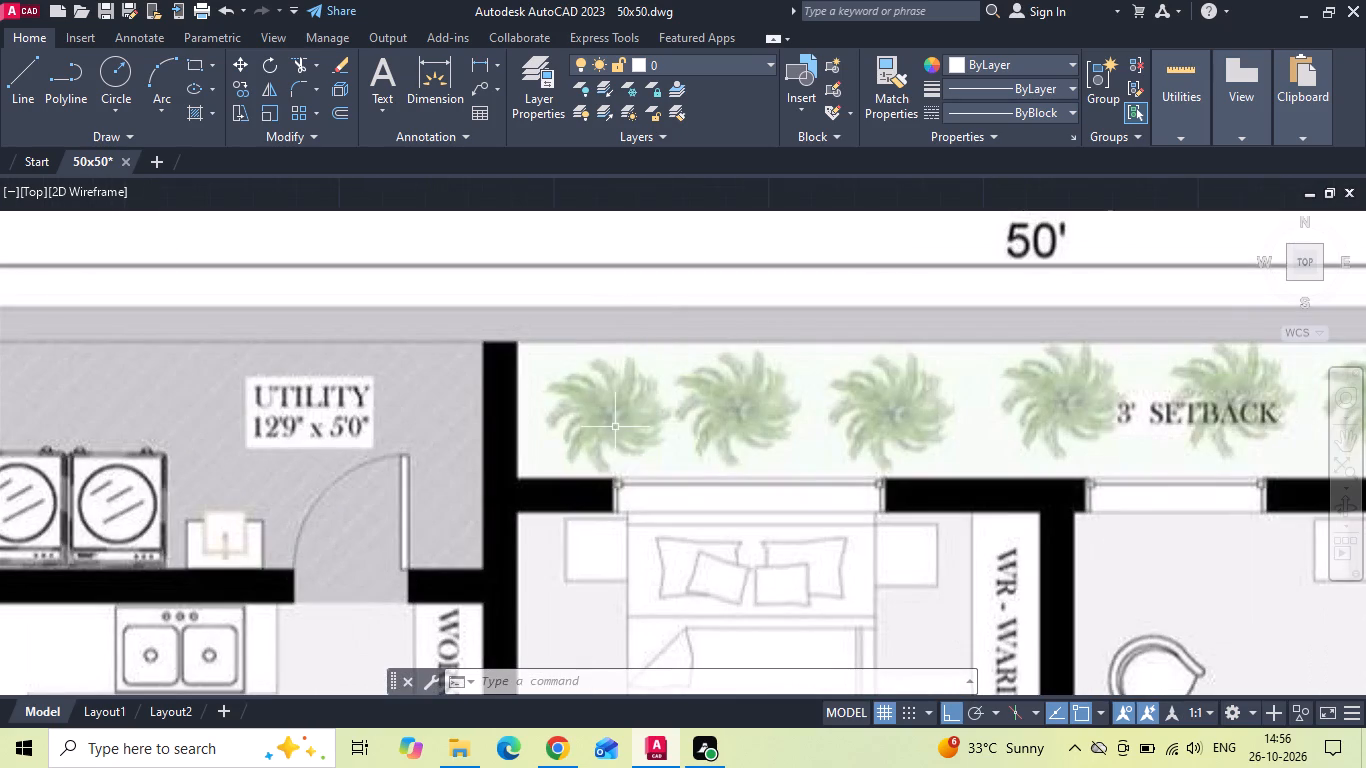
scroll(613, 428, down, 4)
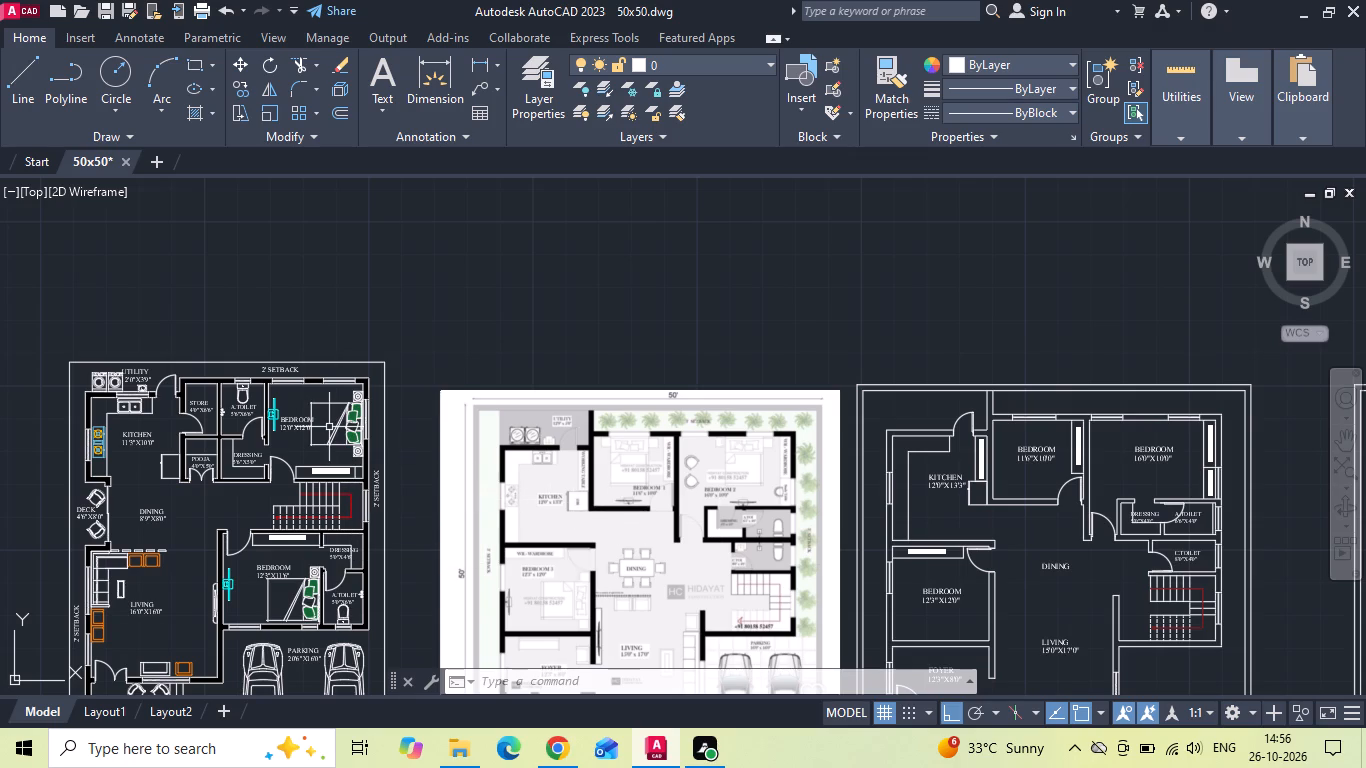
scroll(331, 410, up, 1)
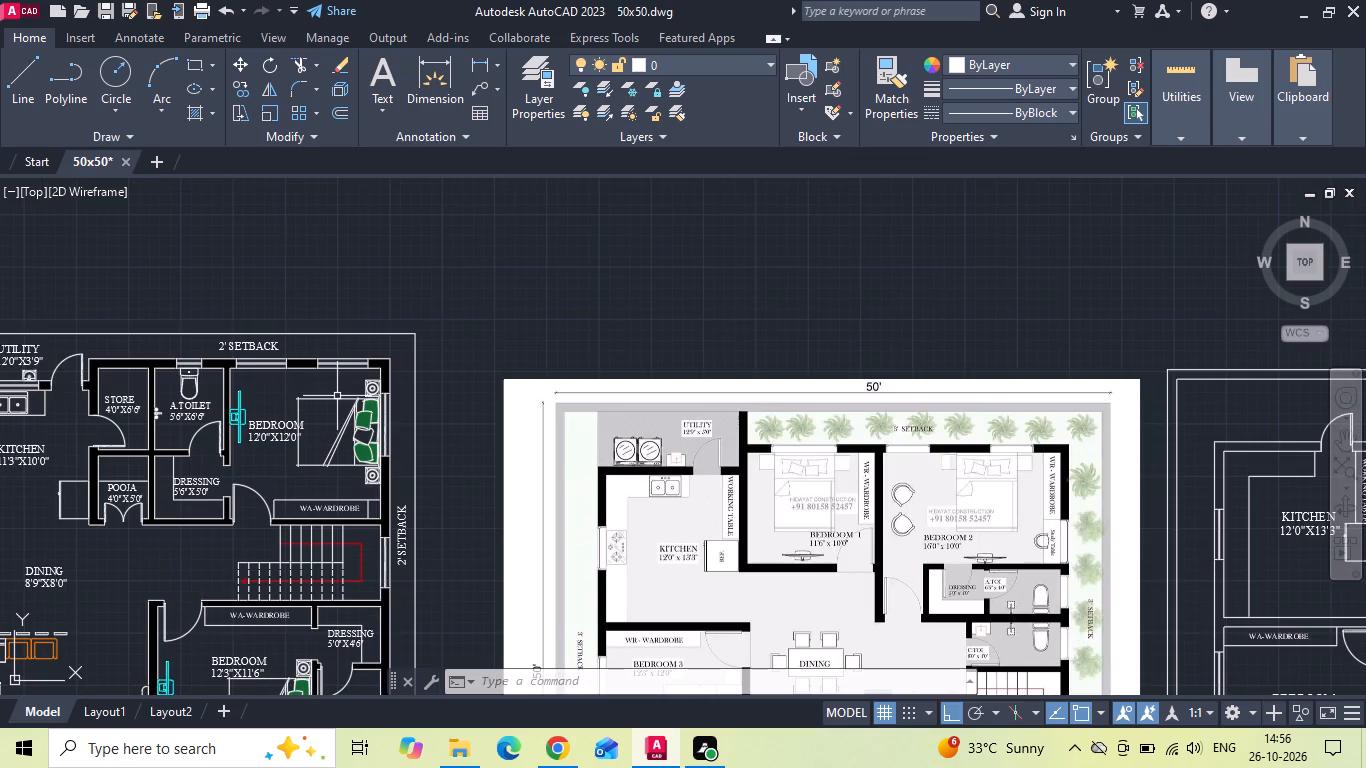
click(337, 396)
click(377, 387)
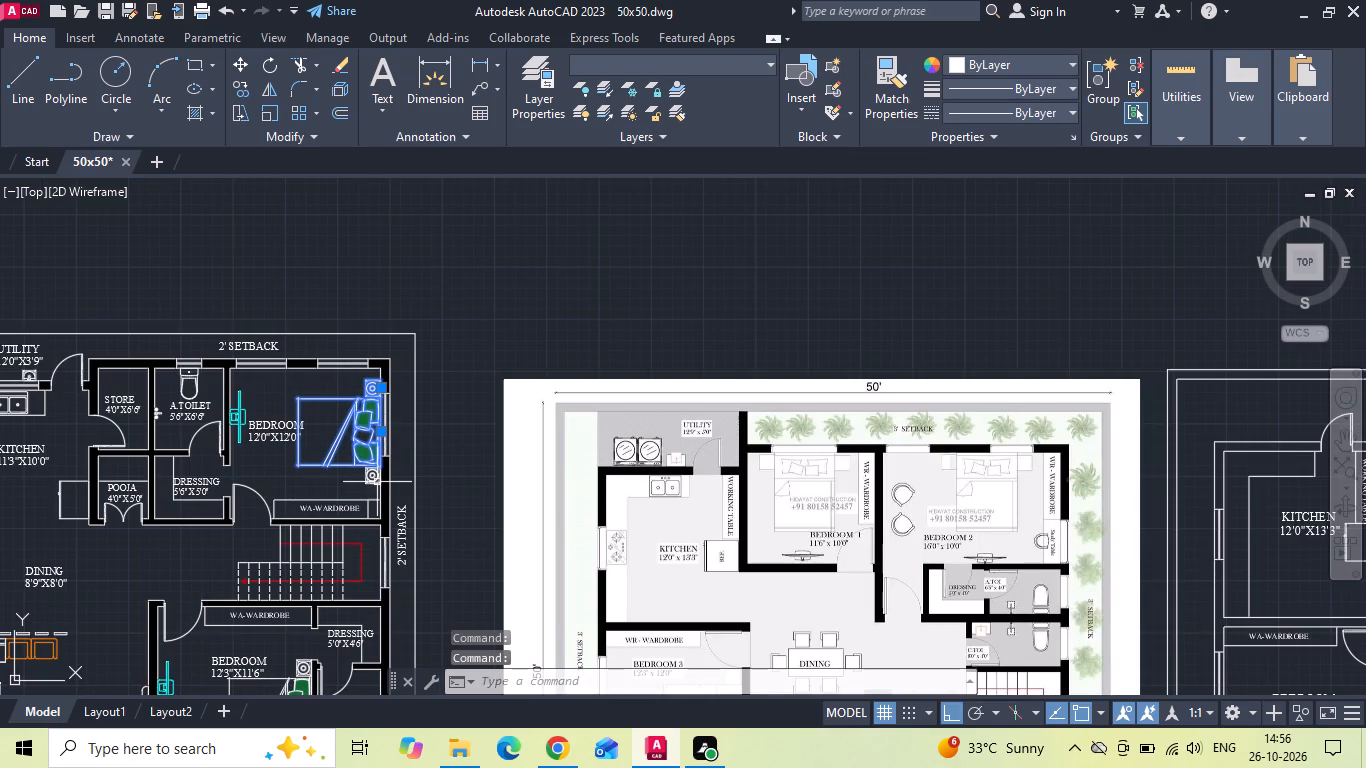
click(377, 482)
right_click(329, 408)
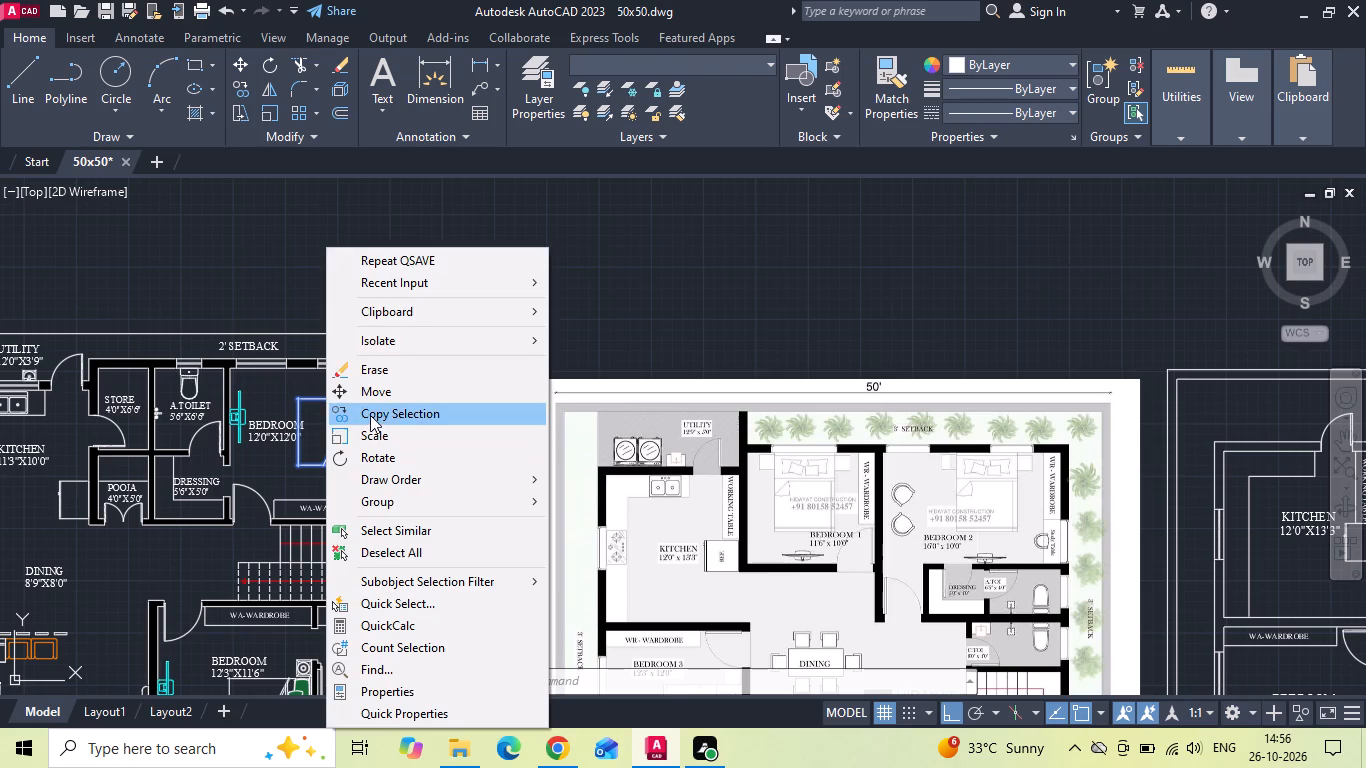
click(370, 415)
drag(342, 421, 374, 422)
middle_drag(802, 418, 17, 432)
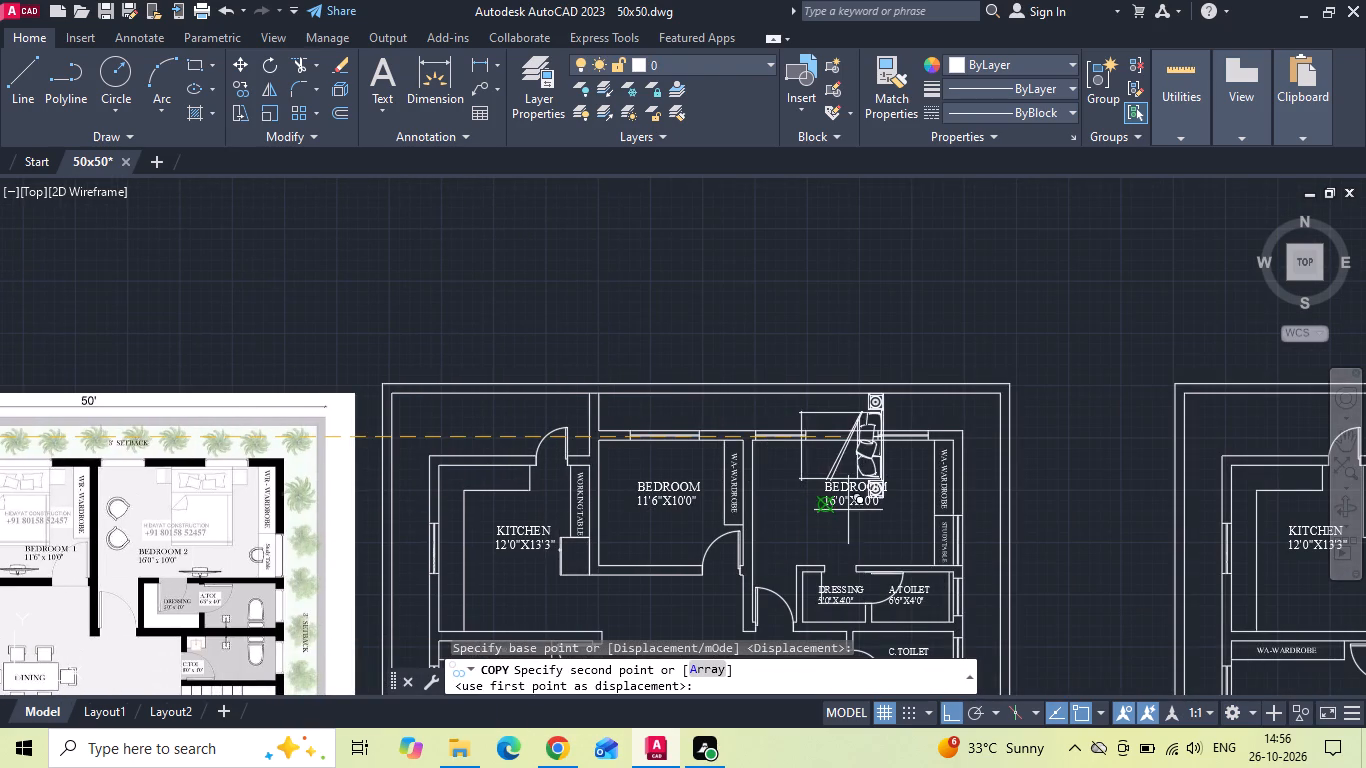
click(943, 707)
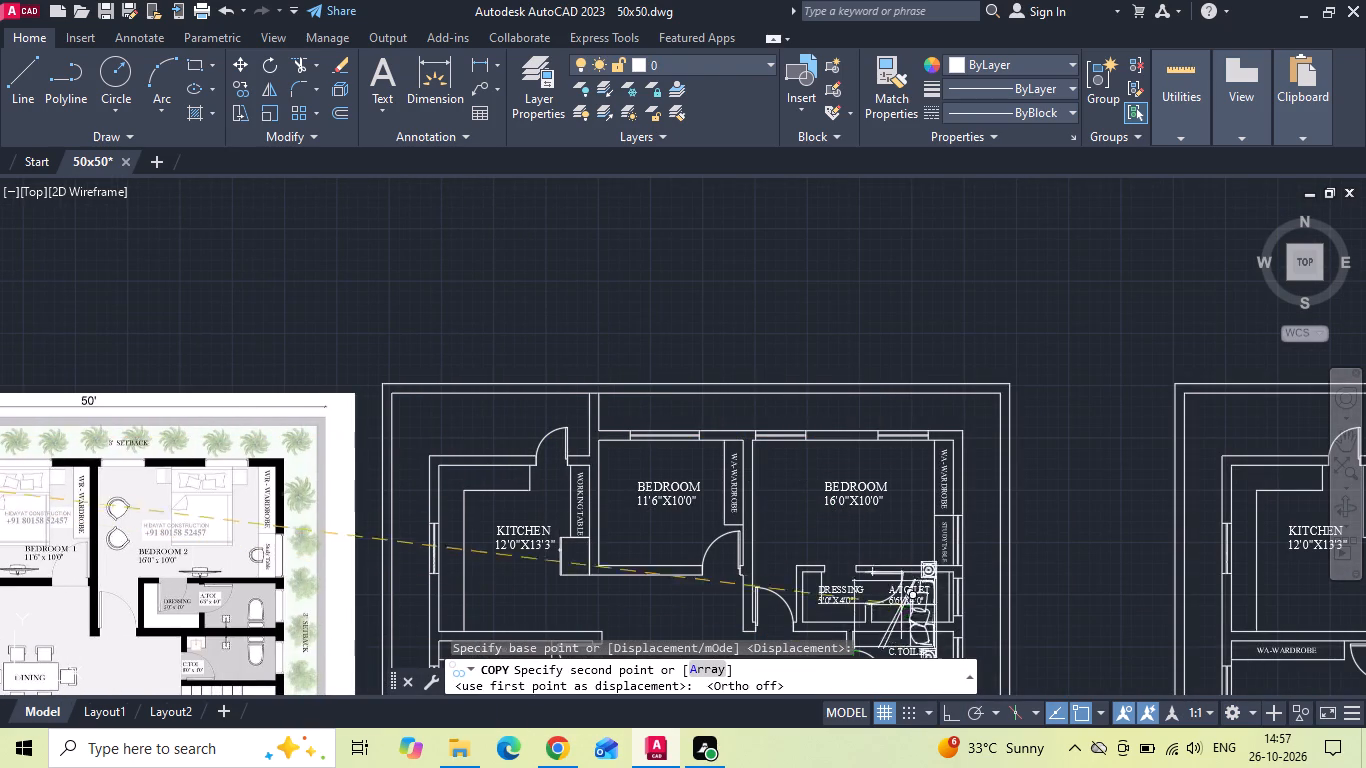
click(634, 246)
key(Escape)
Rotate the copied bed set 90 degrees so its headboard faces north.
drag(710, 207, 687, 229)
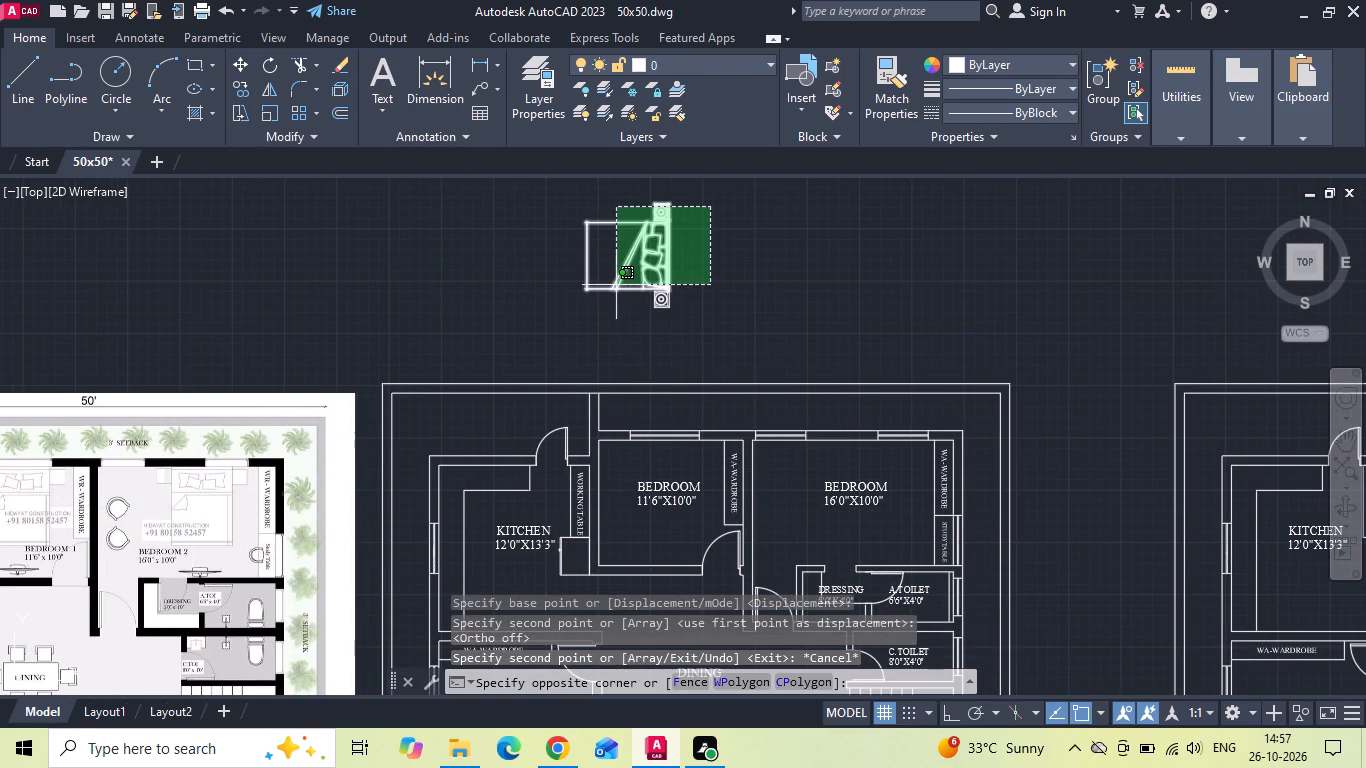
click(606, 336)
right_click(606, 336)
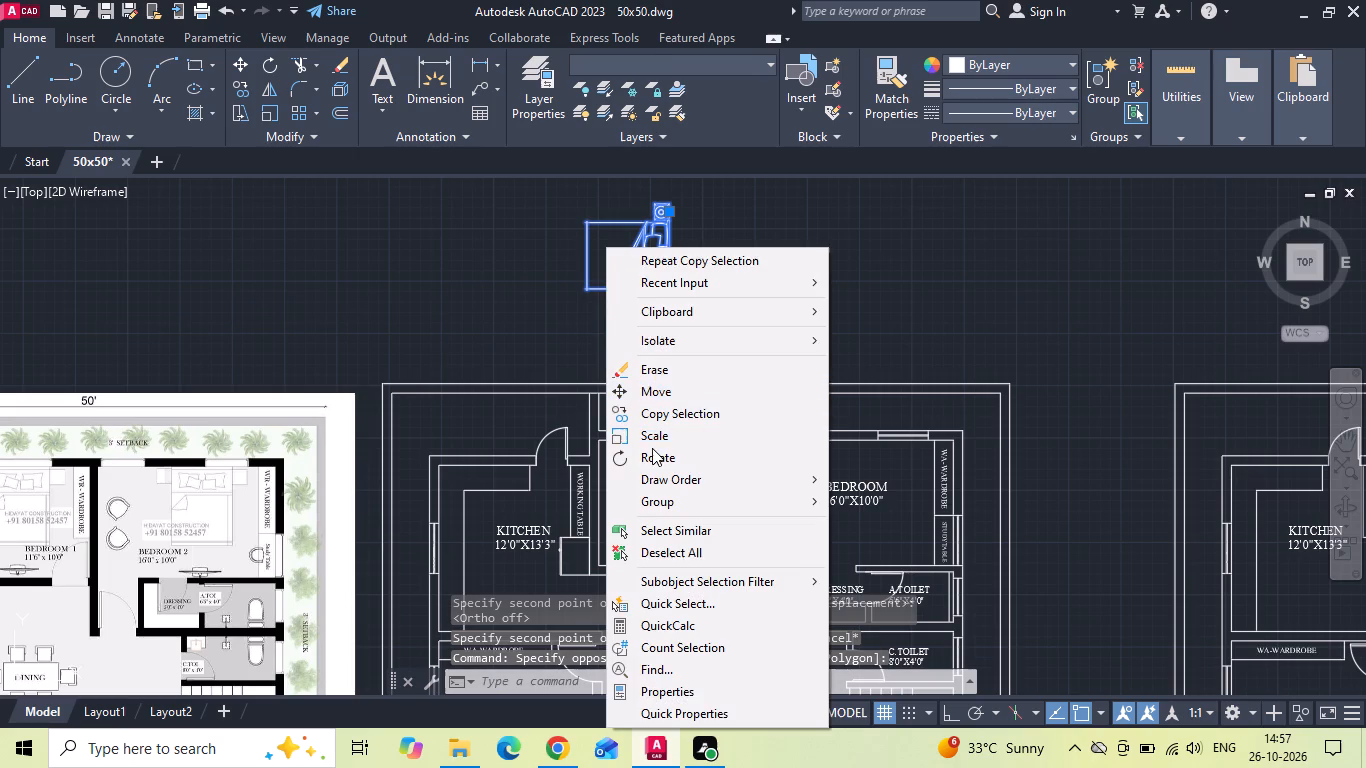
click(652, 448)
key(F8)
click(655, 321)
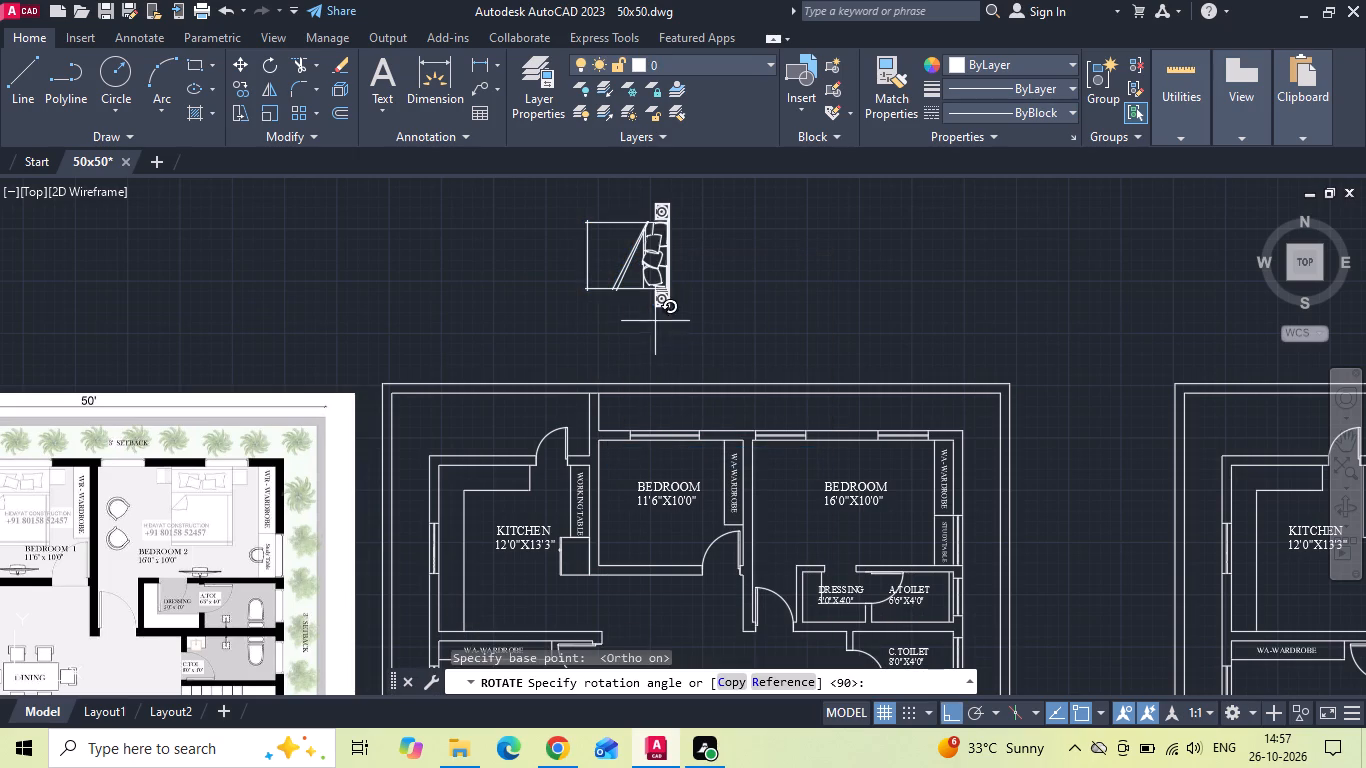
scroll(576, 233, up, 2)
click(576, 233)
Move the bed set by its headboard's top edge onto the inner north wall line of the 11'6"X10'0" bedroom.
drag(859, 343, 610, 468)
click(356, 512)
right_click(355, 512)
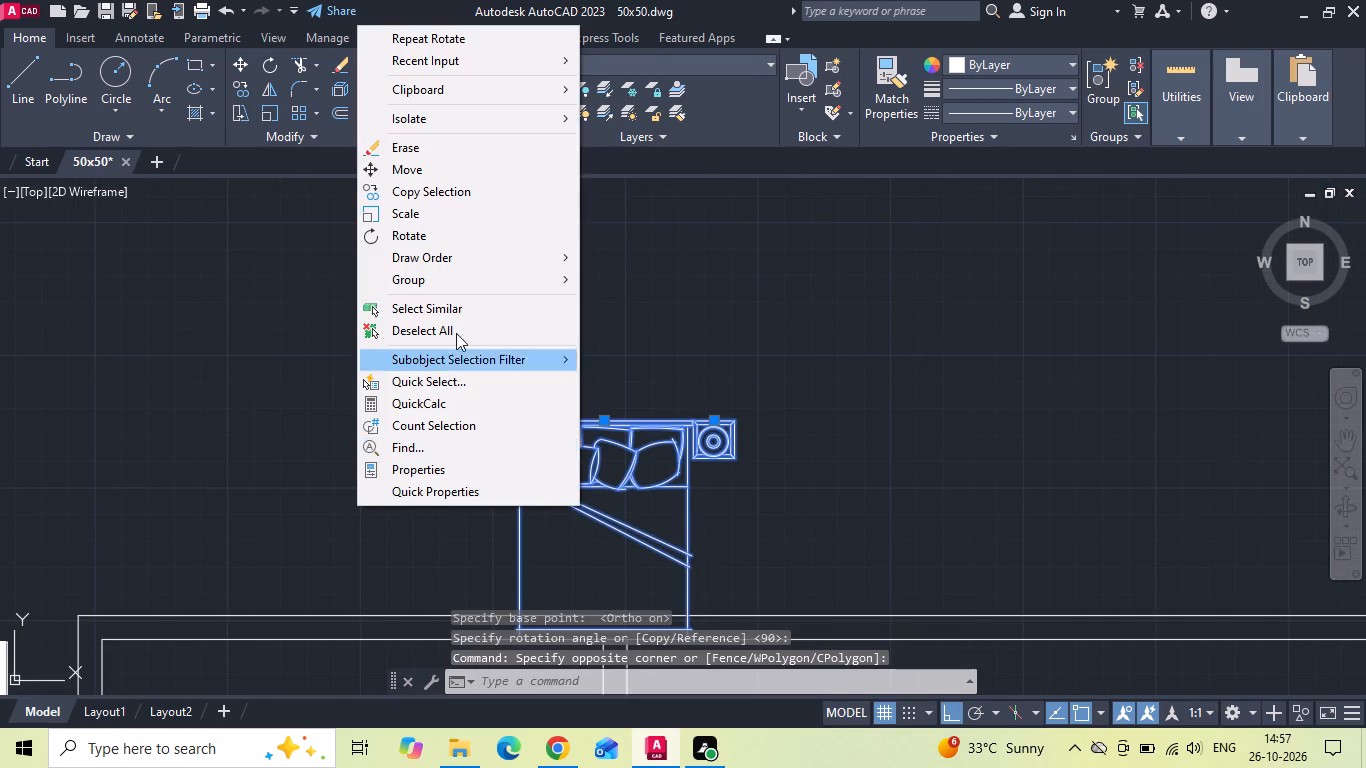
click(457, 177)
scroll(585, 398, up, 2)
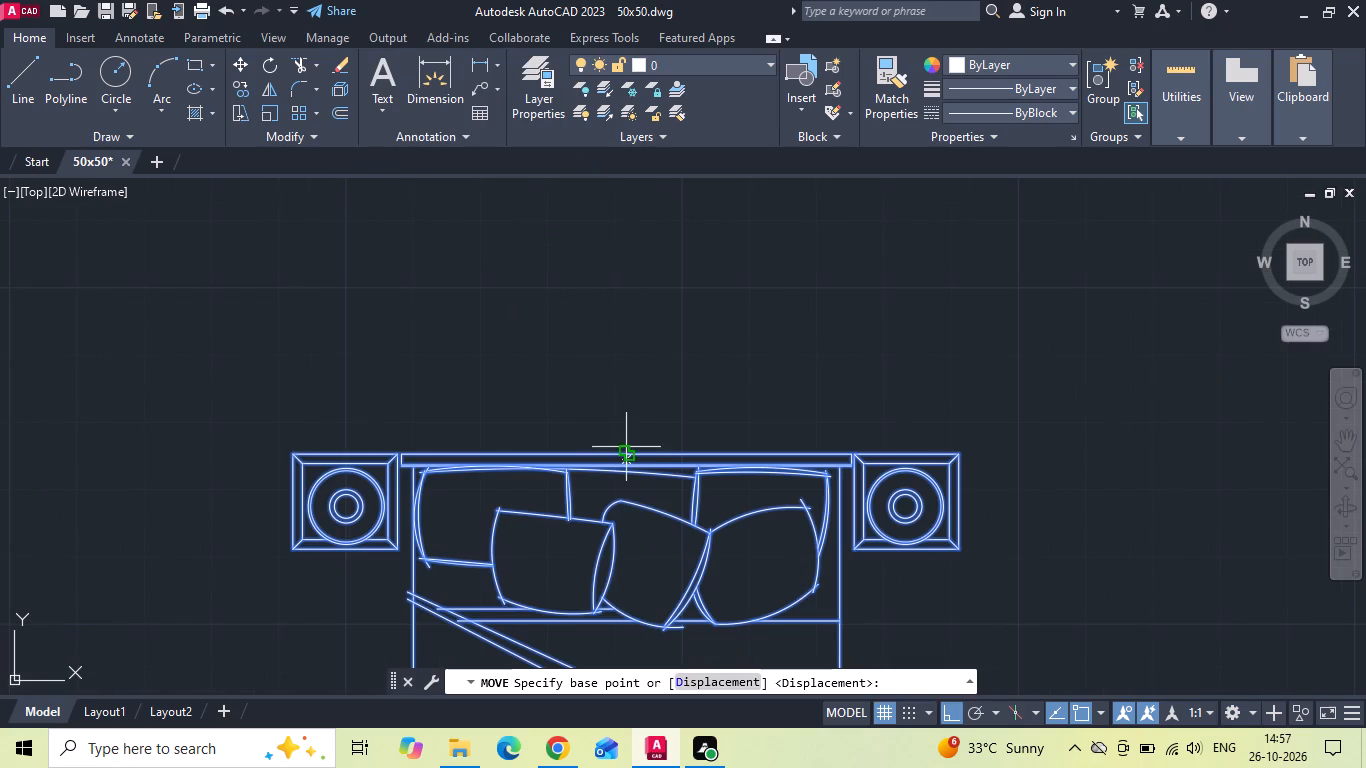
scroll(620, 455, up, 3)
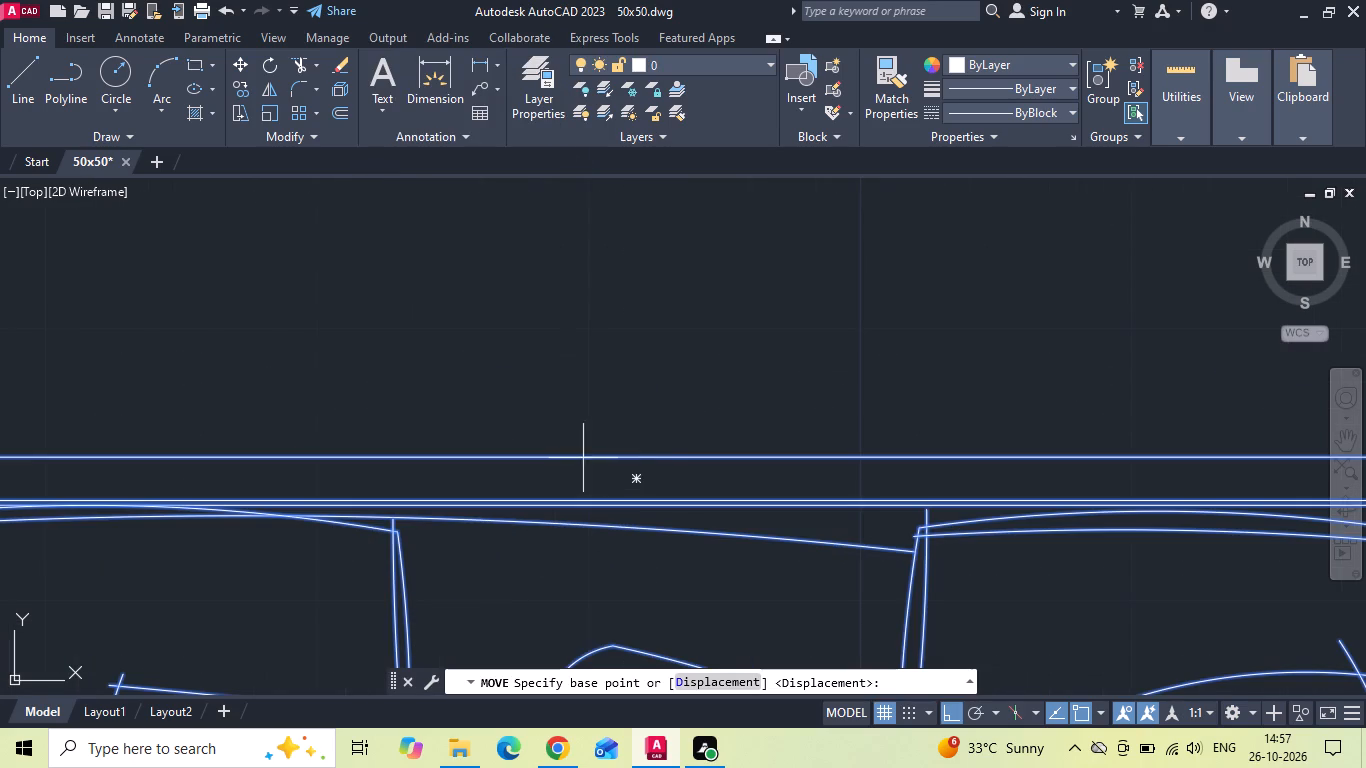
click(640, 457)
scroll(642, 315, down, 6)
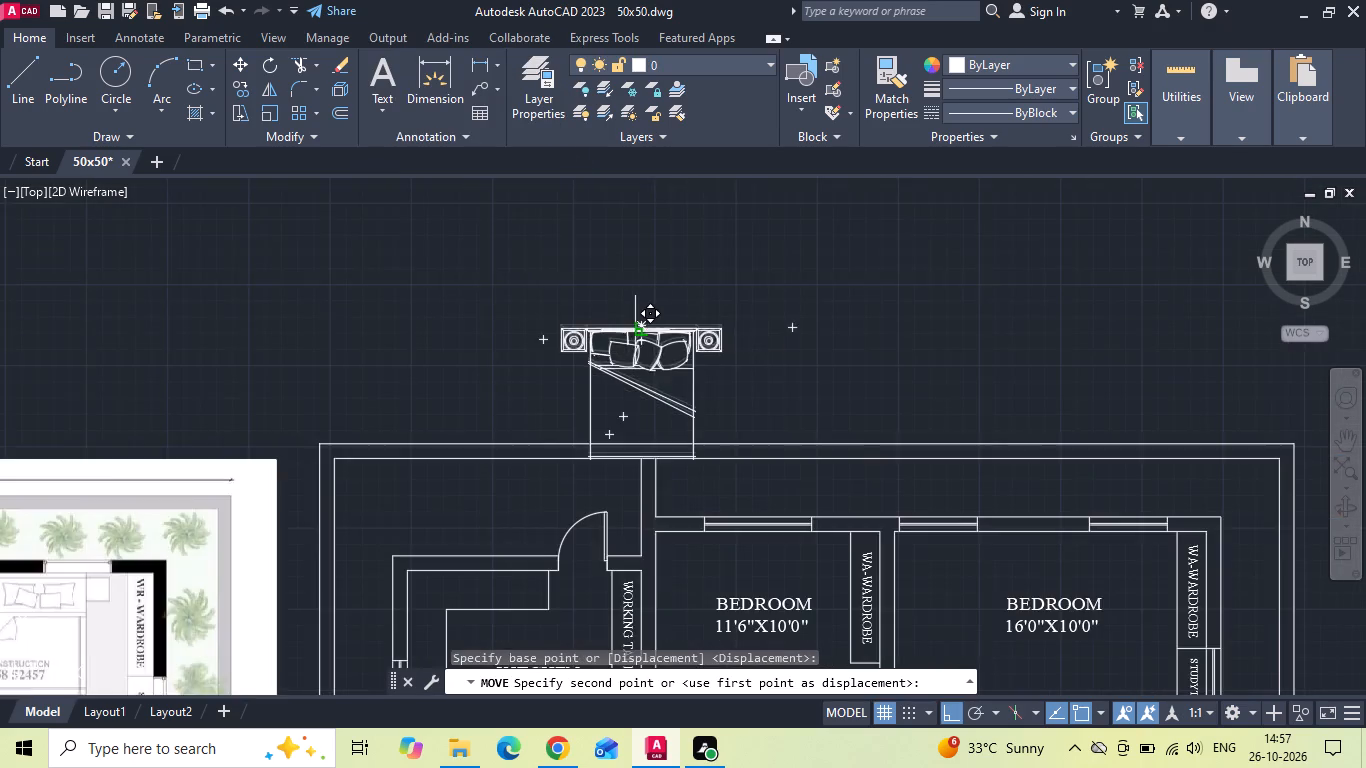
scroll(635, 332, down, 2)
scroll(673, 410, up, 3)
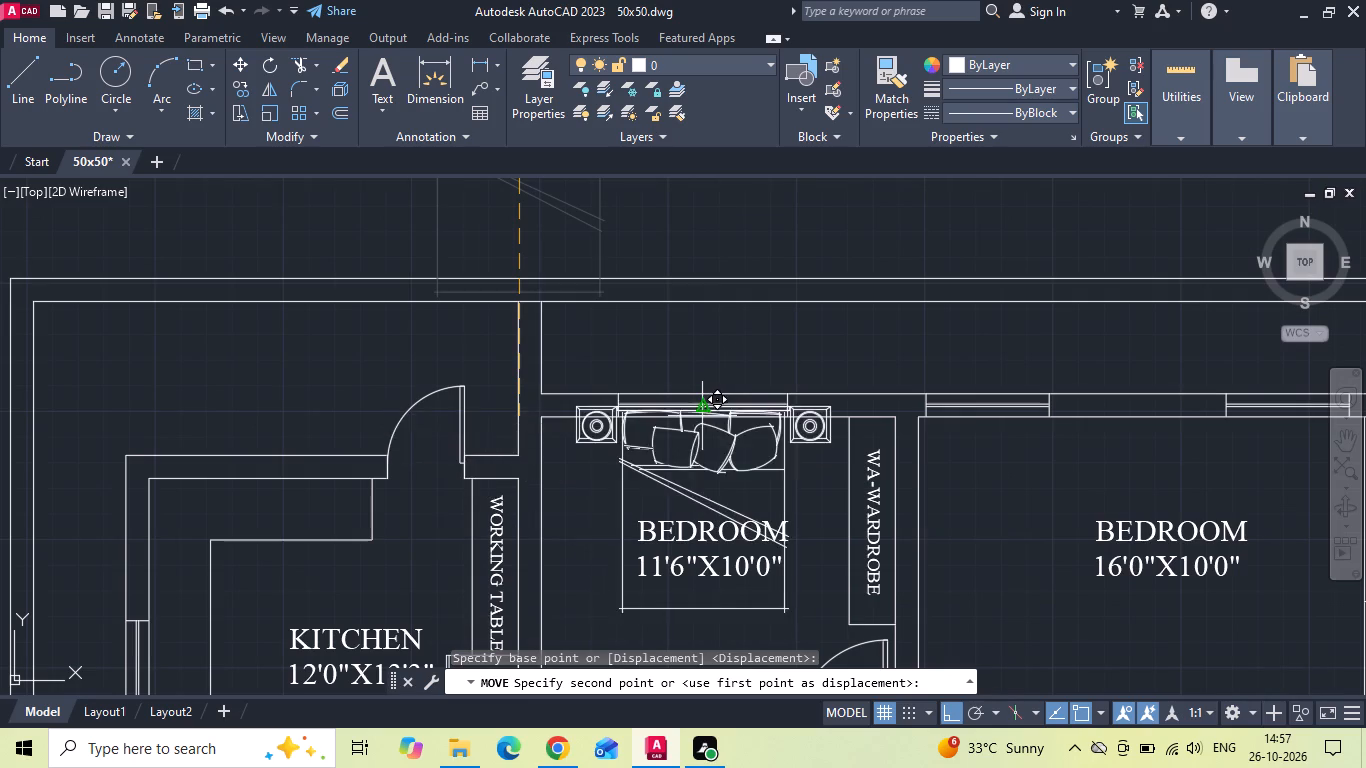
scroll(702, 419, up, 1)
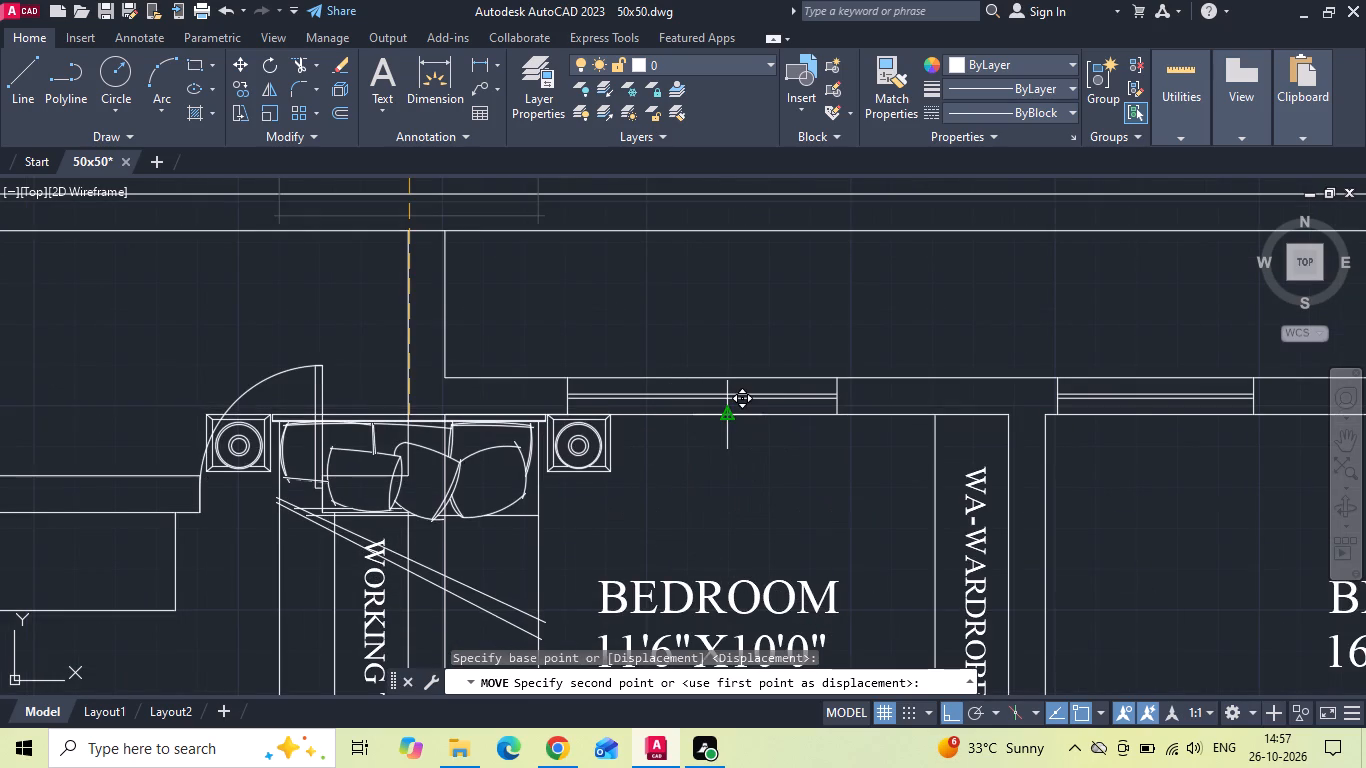
click(728, 410)
Shift the bed set west so its outer side table meets the northwest inner corner of the 11'6"X10'0" bedroom.
scroll(443, 421, down, 1)
middle_drag(688, 505, 674, 426)
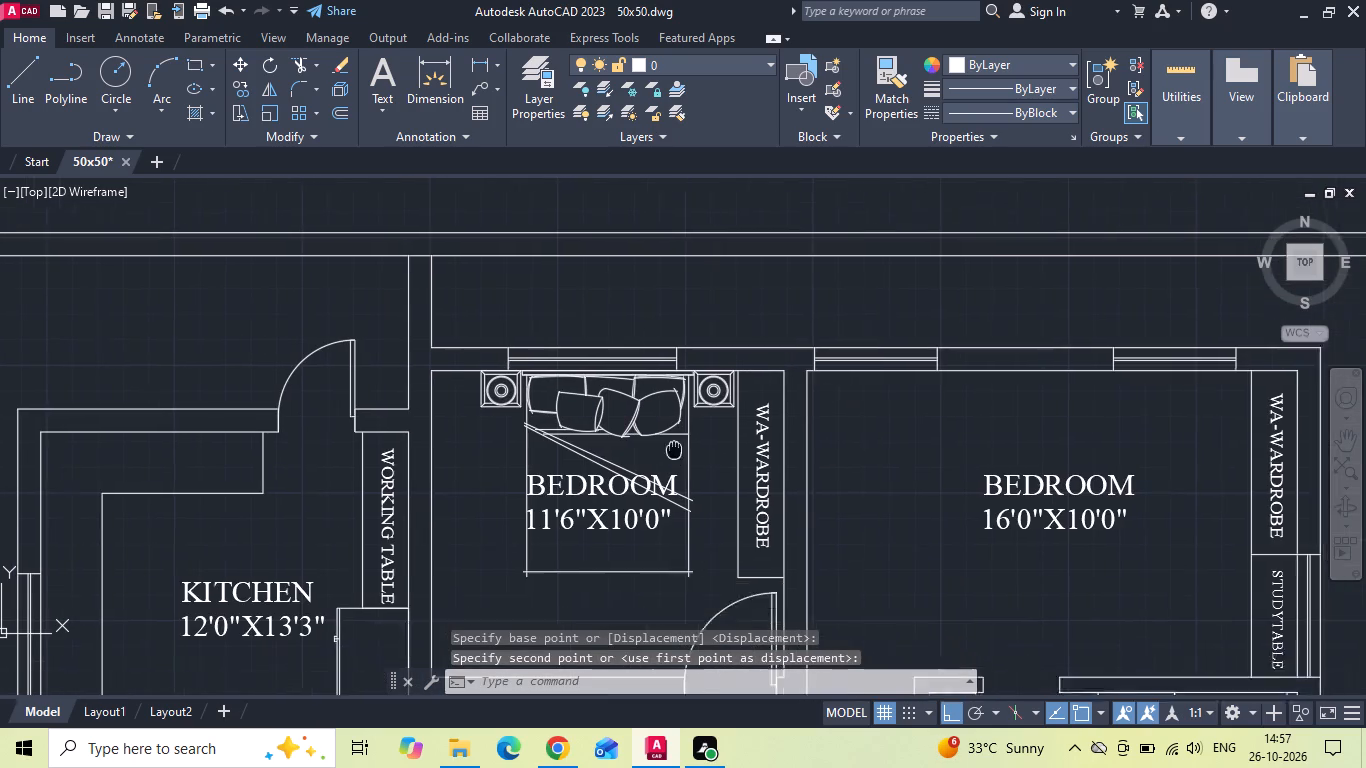
middle_drag(674, 426, 674, 415)
scroll(675, 413, up, 2)
click(738, 240)
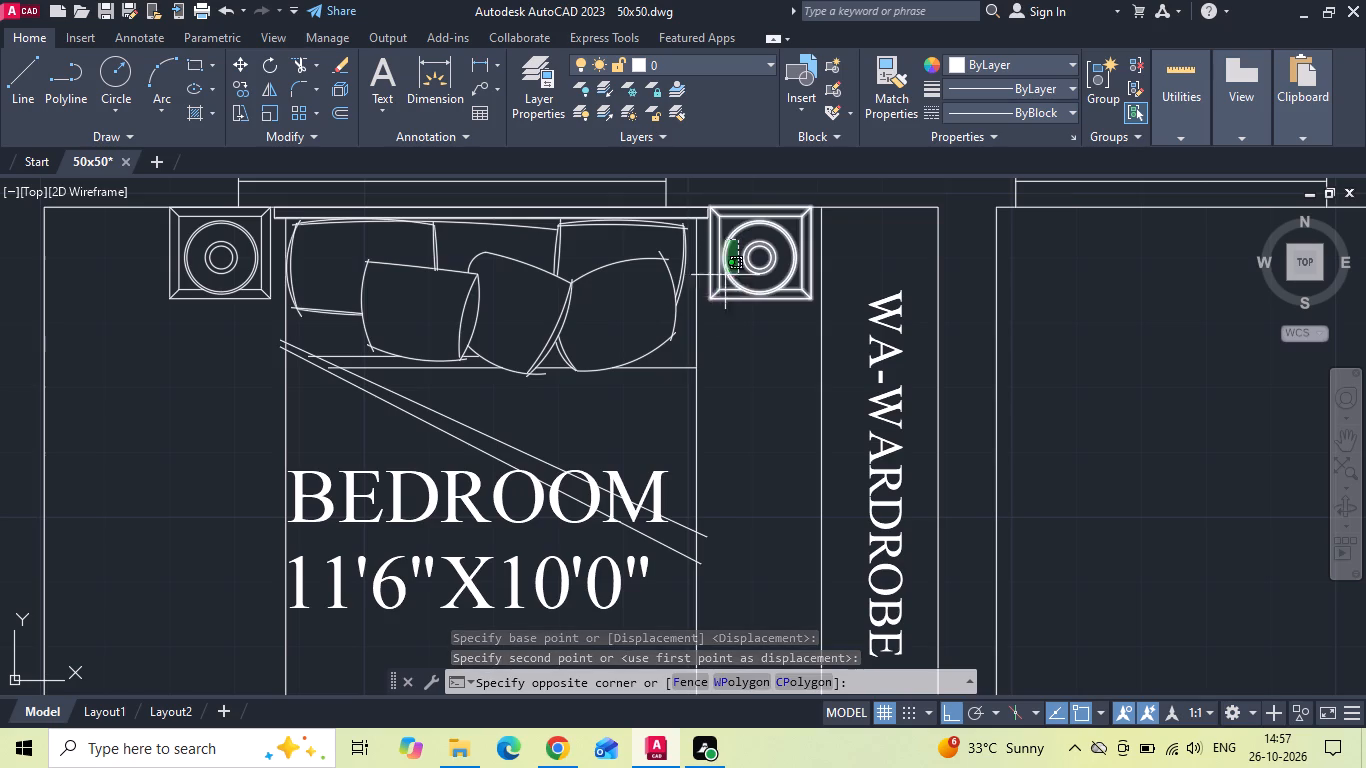
click(195, 331)
right_click(195, 331)
click(220, 396)
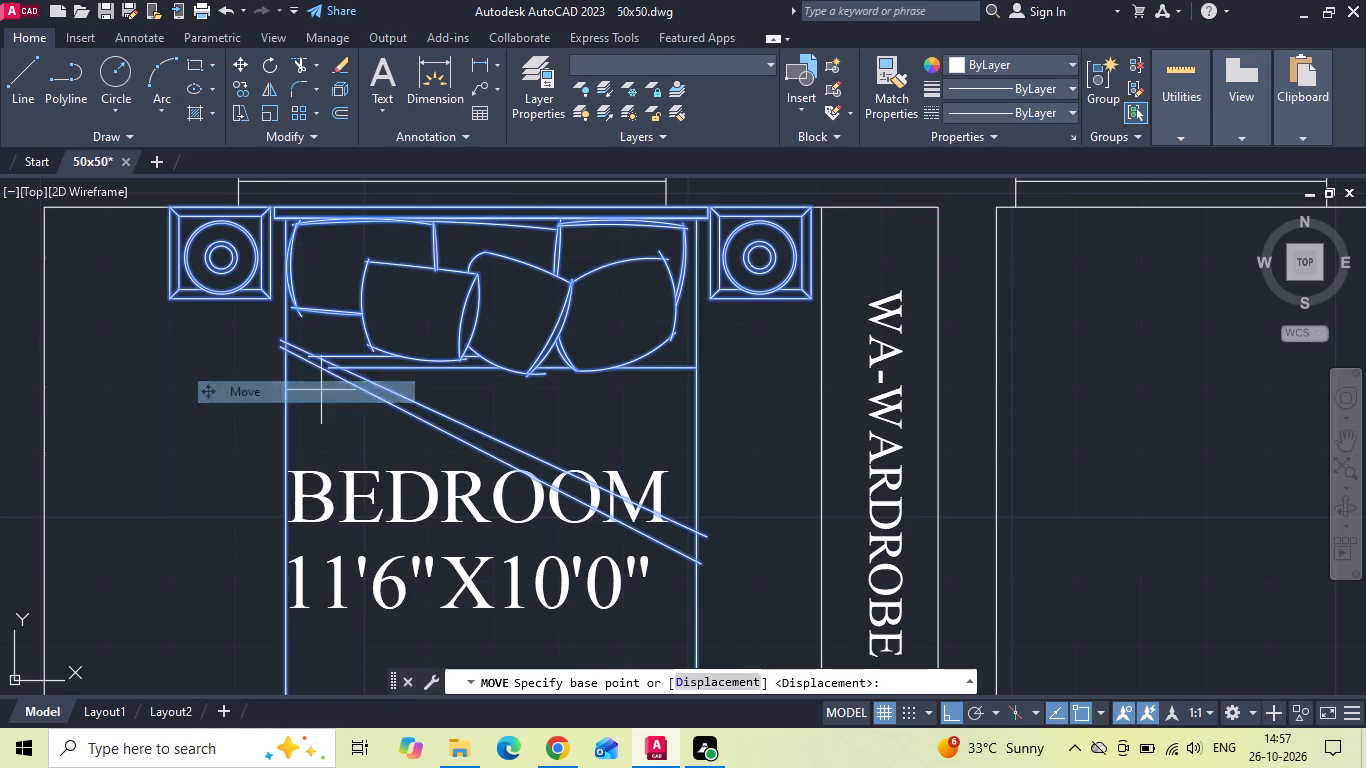
scroll(390, 412, down, 2)
scroll(291, 348, up, 2)
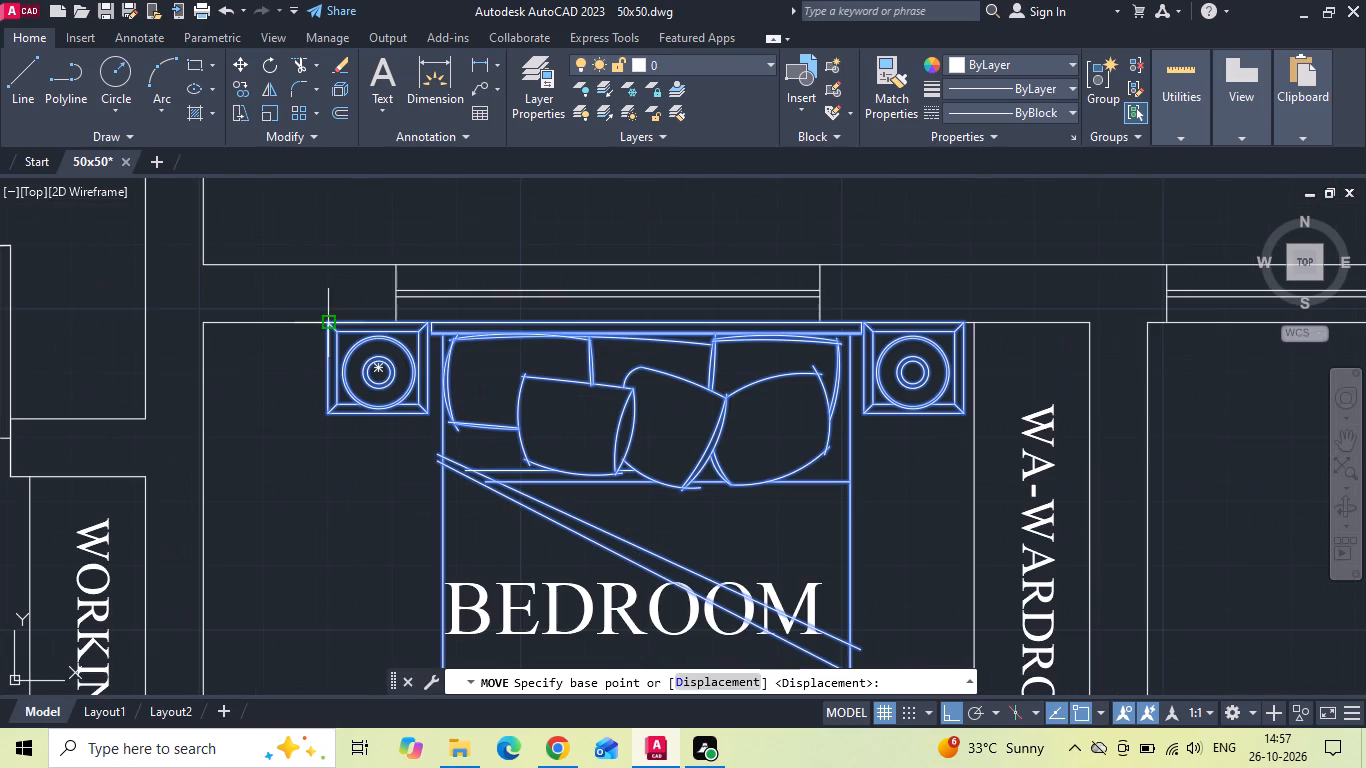
click(324, 318)
click(200, 329)
Copy the bed set from the 11'6"X10'0" bedroom along the north wall into the 16'0"X10'0" bedroom.
scroll(826, 325, down, 1)
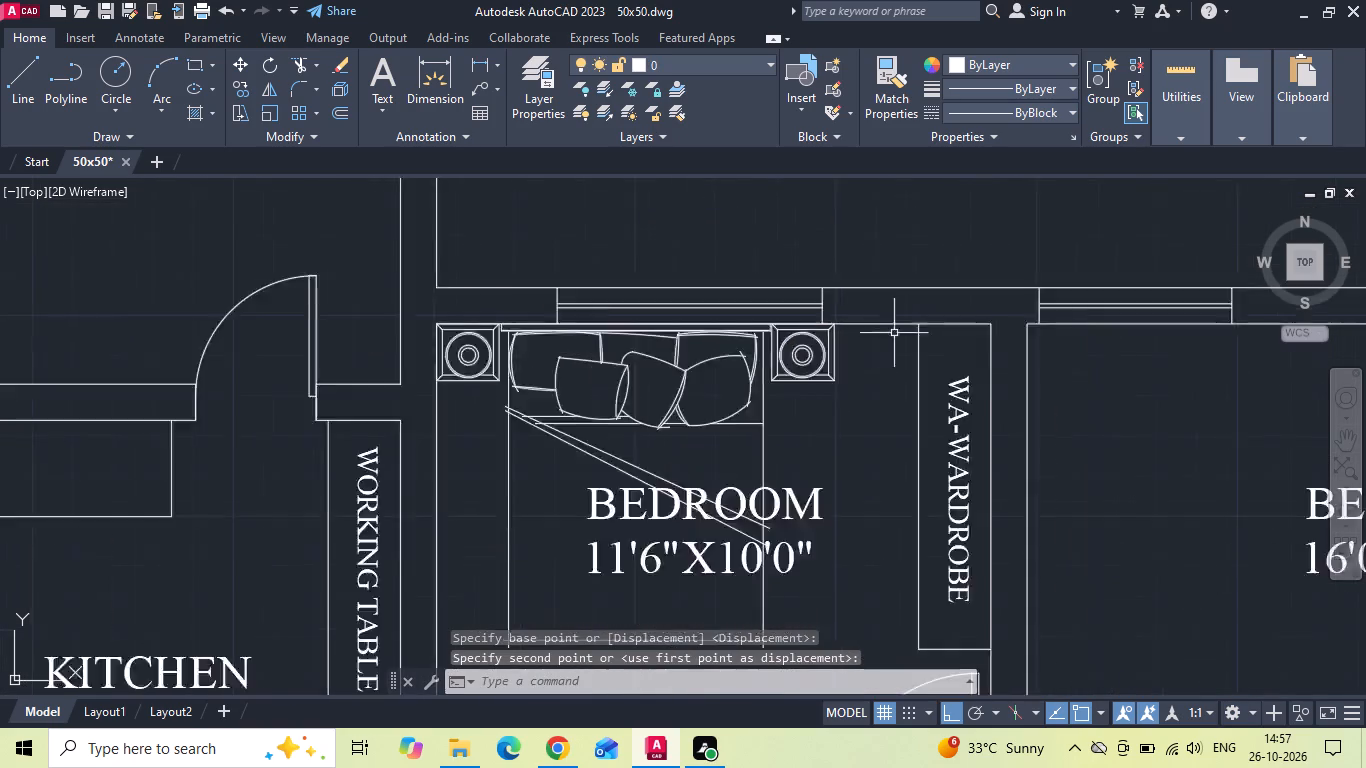
scroll(897, 334, down, 2)
scroll(889, 415, down, 1)
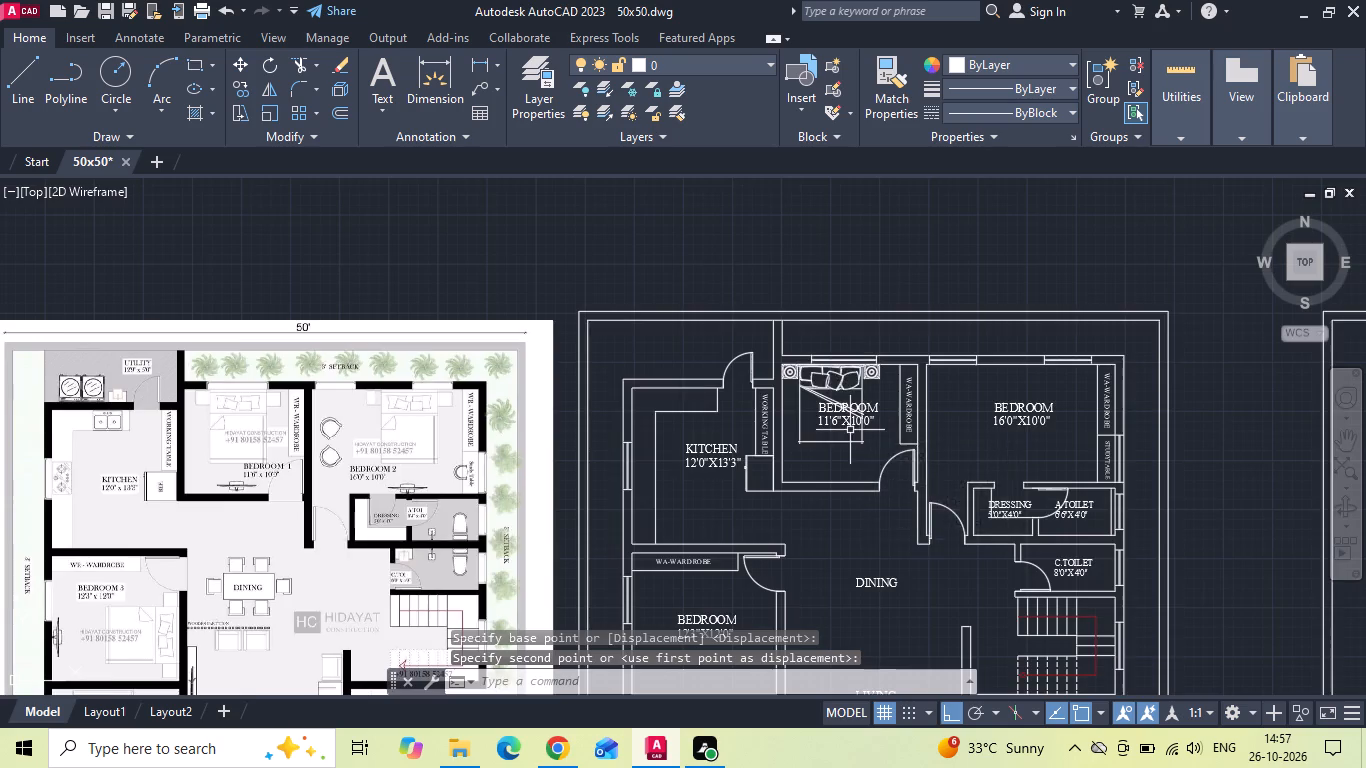
scroll(850, 430, up, 2)
scroll(908, 336, down, 1)
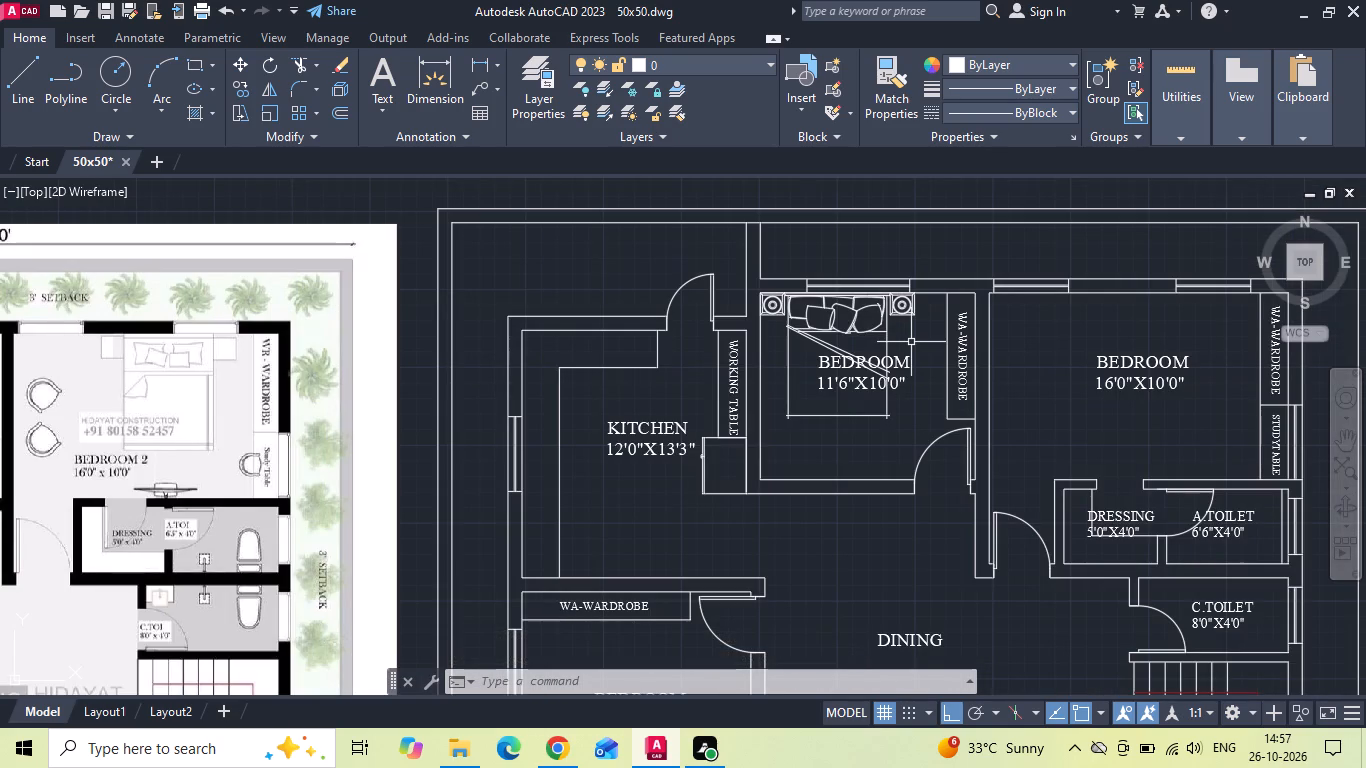
scroll(923, 298, up, 2)
drag(927, 320, 905, 332)
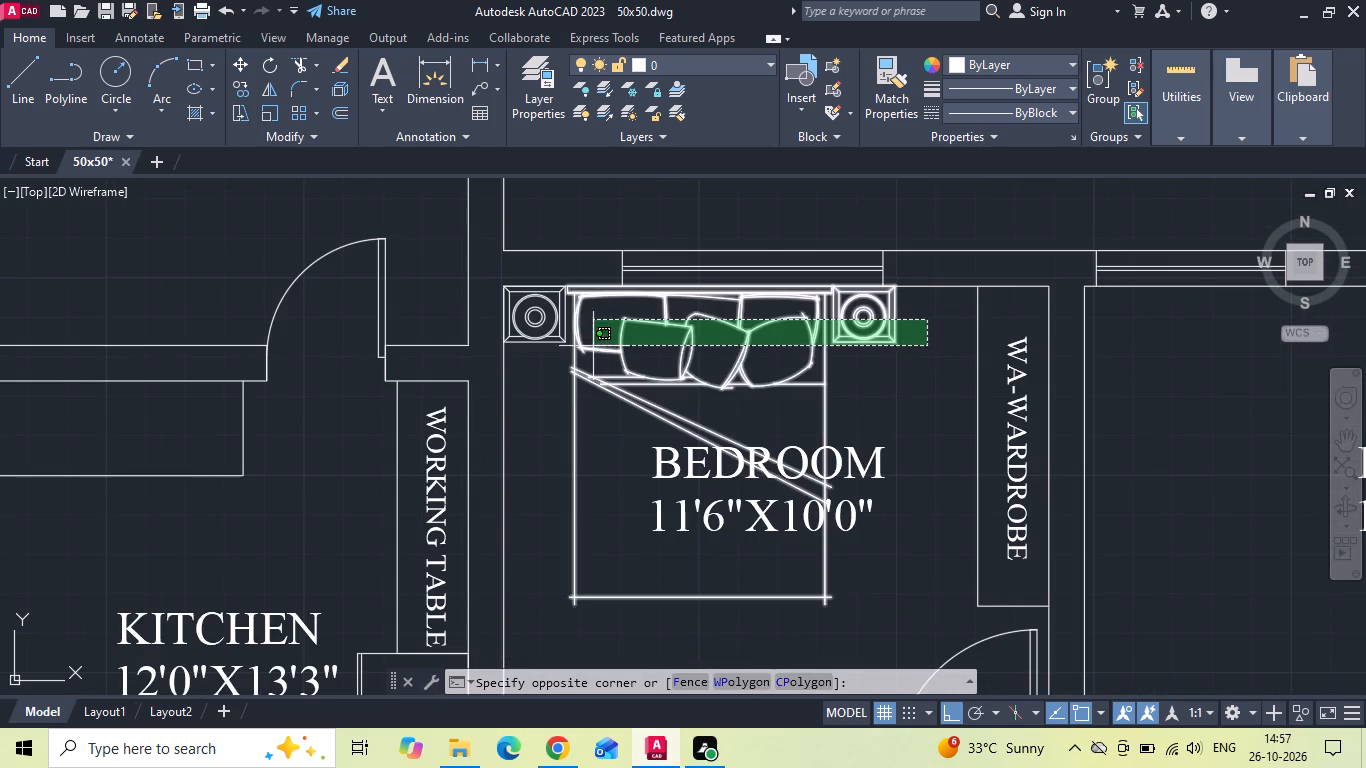
click(547, 349)
right_click(547, 349)
click(598, 418)
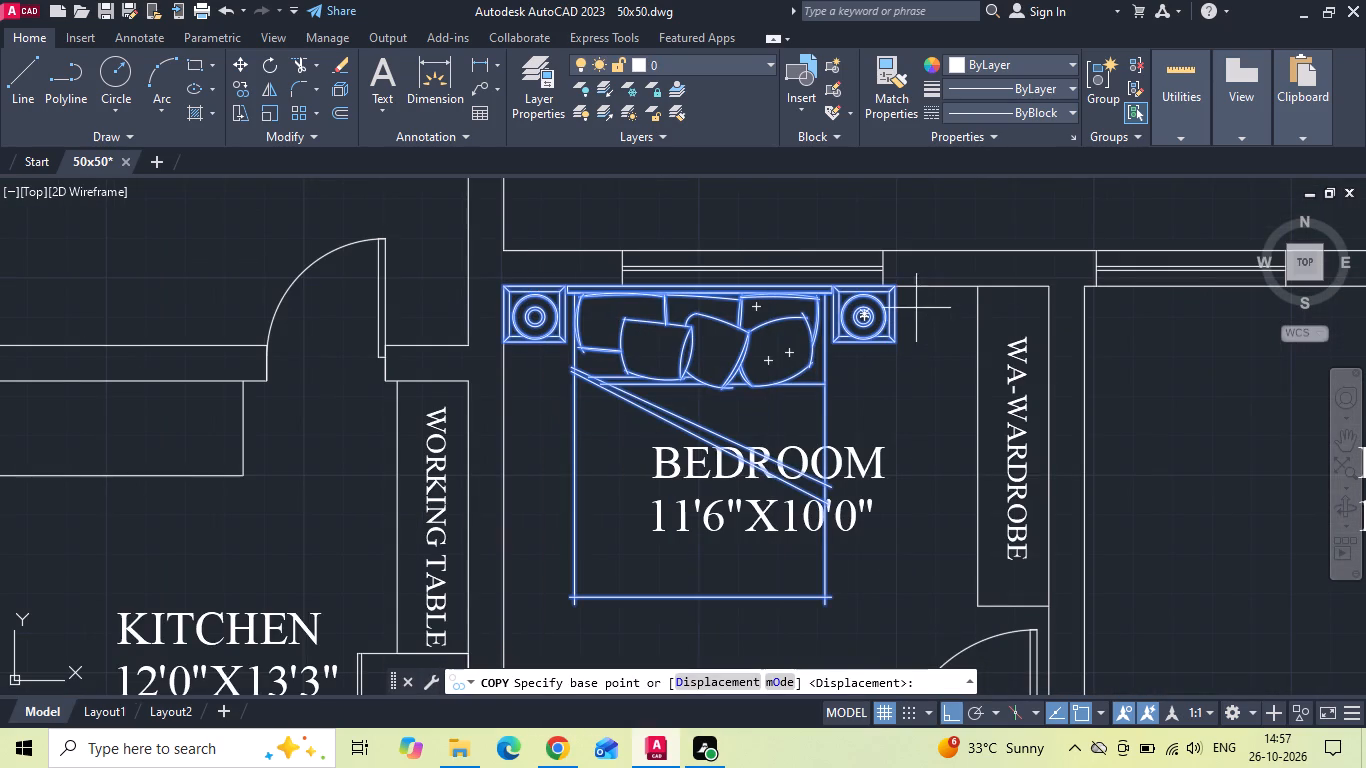
click(901, 285)
scroll(884, 306, down, 2)
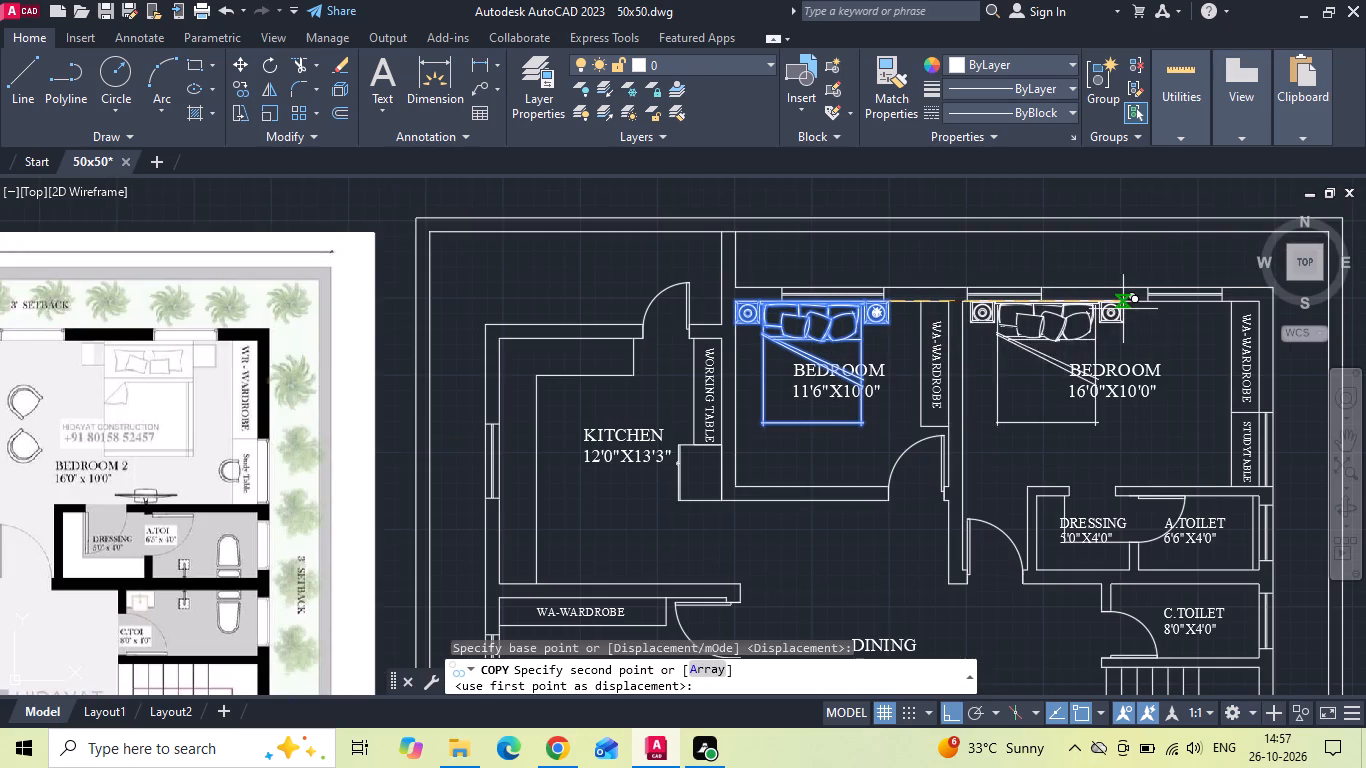
scroll(1173, 314, up, 2)
middle_drag(1173, 314, 696, 314)
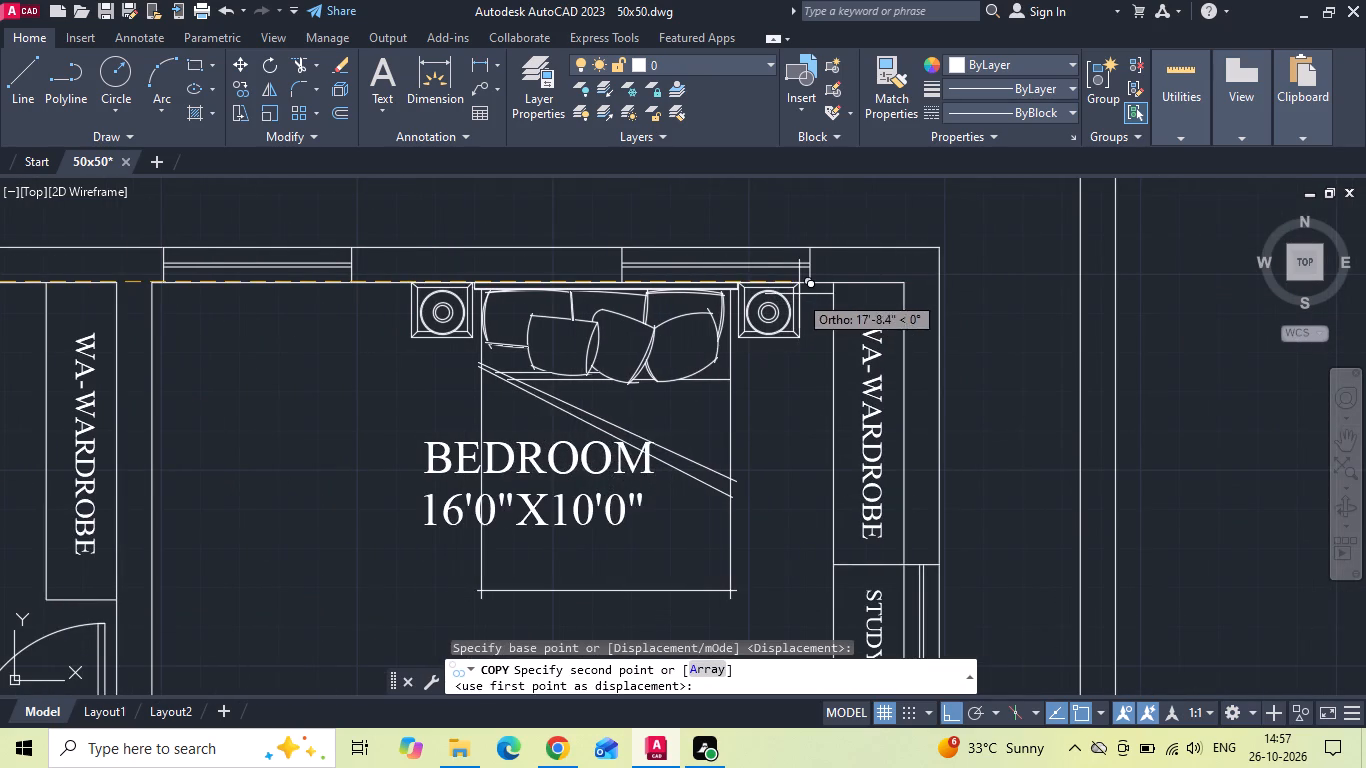
click(753, 282)
scroll(729, 285, down, 2)
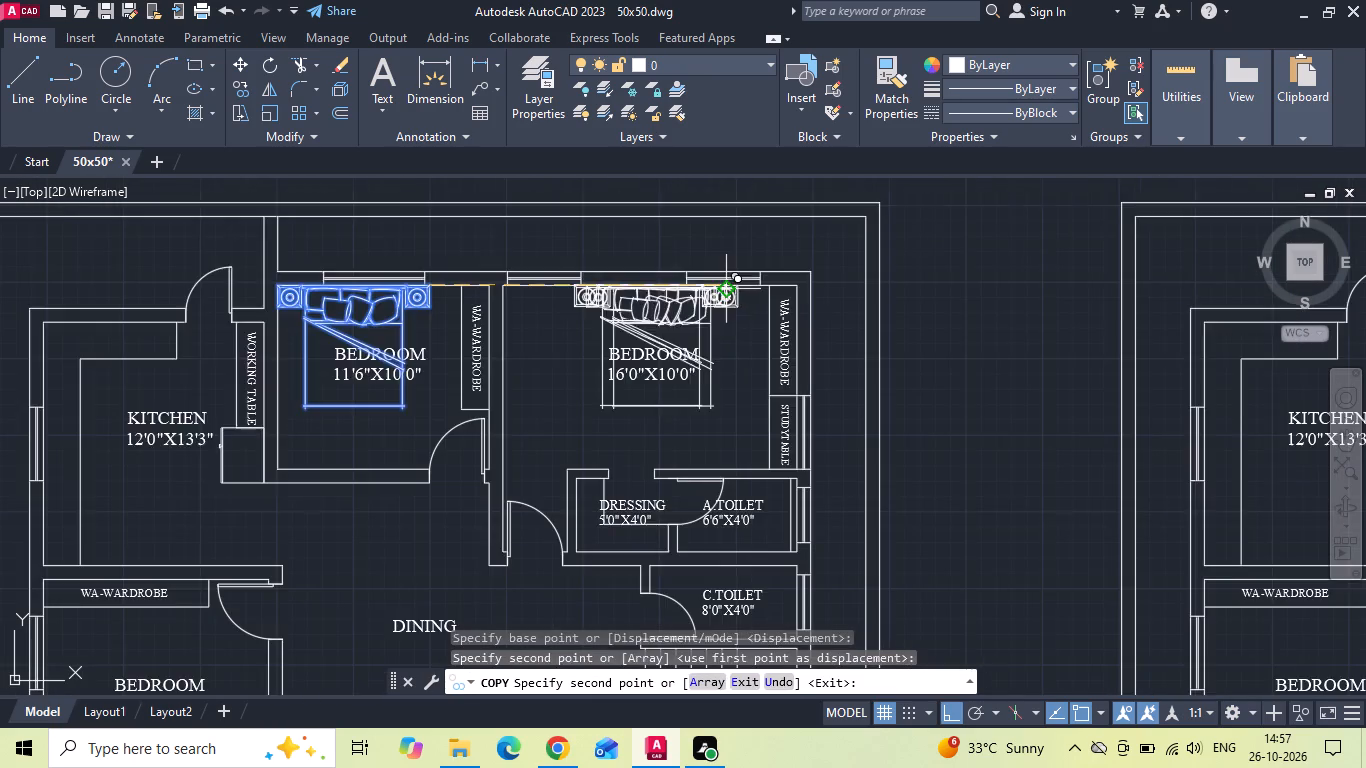
scroll(728, 297, down, 2)
key(Escape)
Move the 11'6"X10'0" and 16'0"X10'0" bedroom labels straight down together, clear of the beds' foot ends.
scroll(704, 313, up, 1)
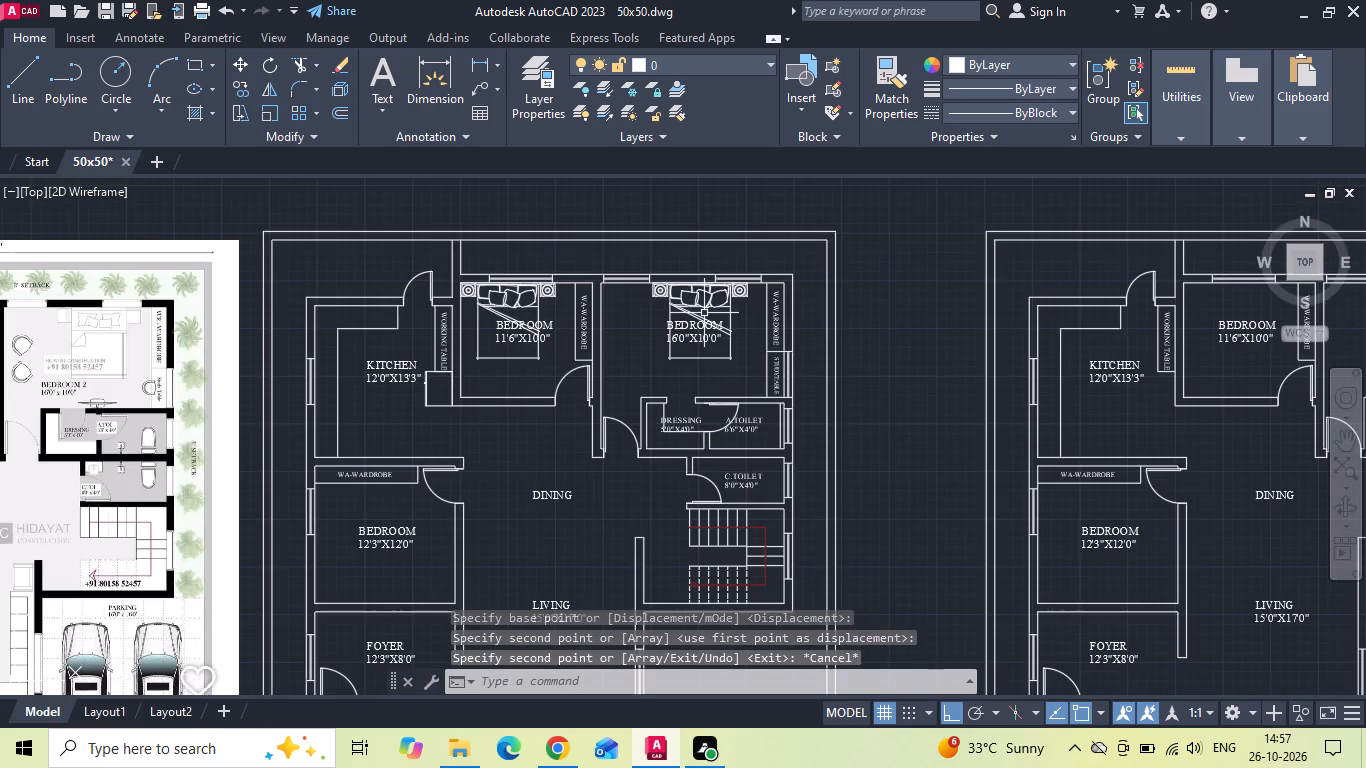
scroll(687, 349, up, 1)
click(694, 326)
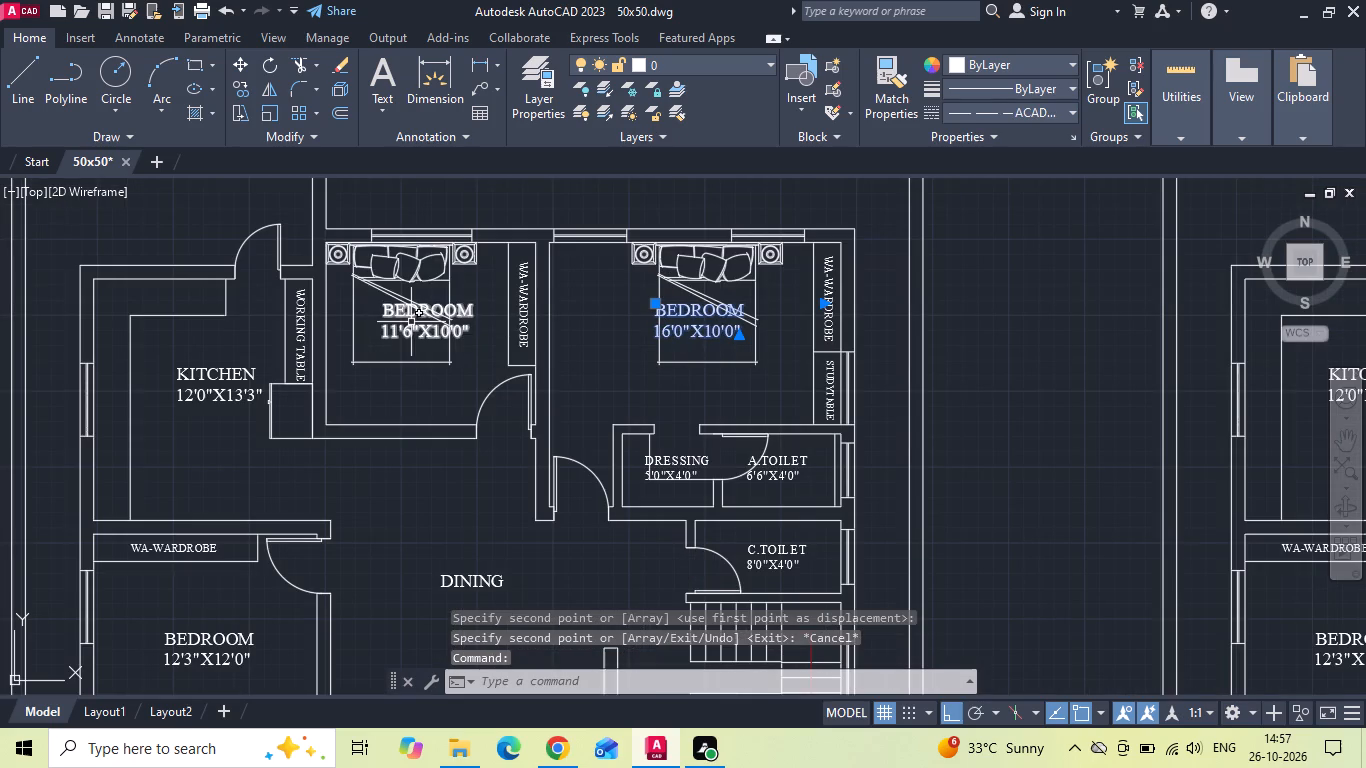
click(411, 322)
right_click(411, 322)
click(457, 387)
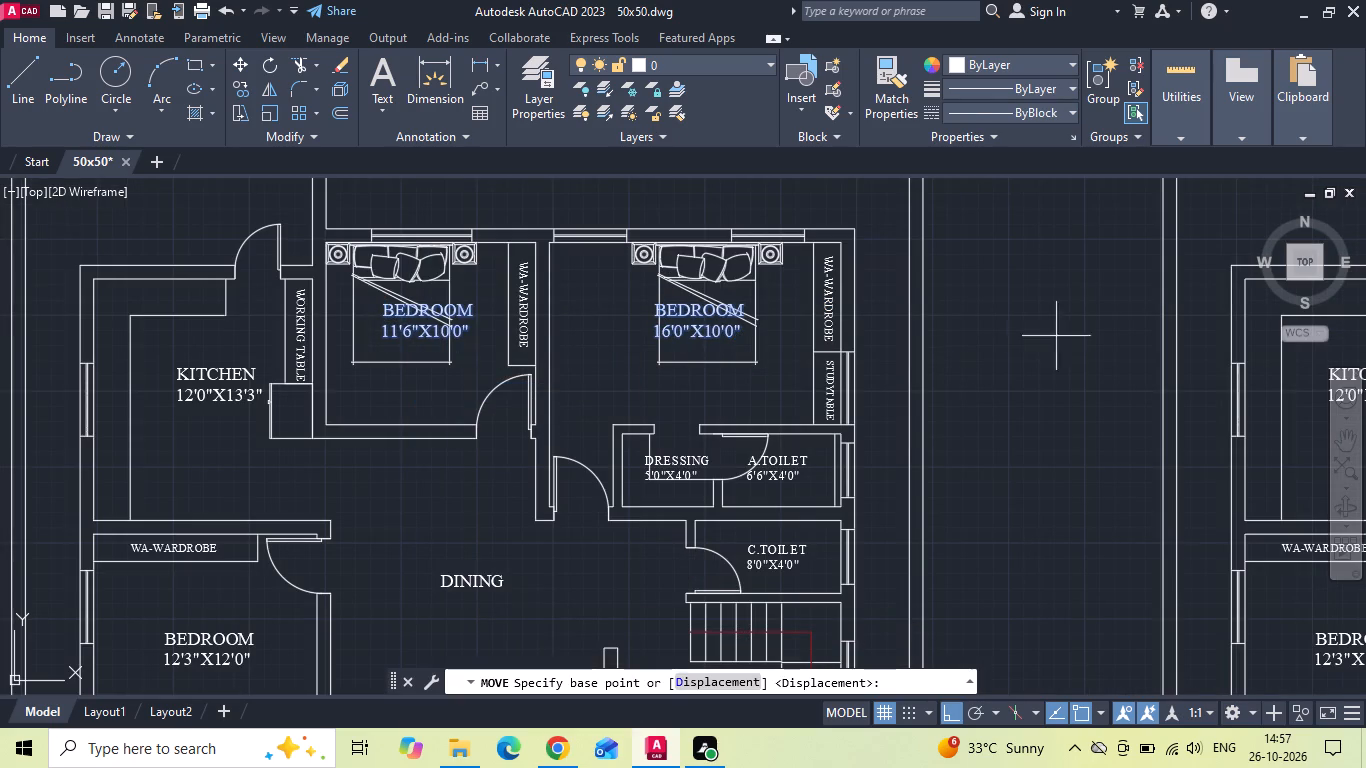
click(1100, 317)
click(1087, 390)
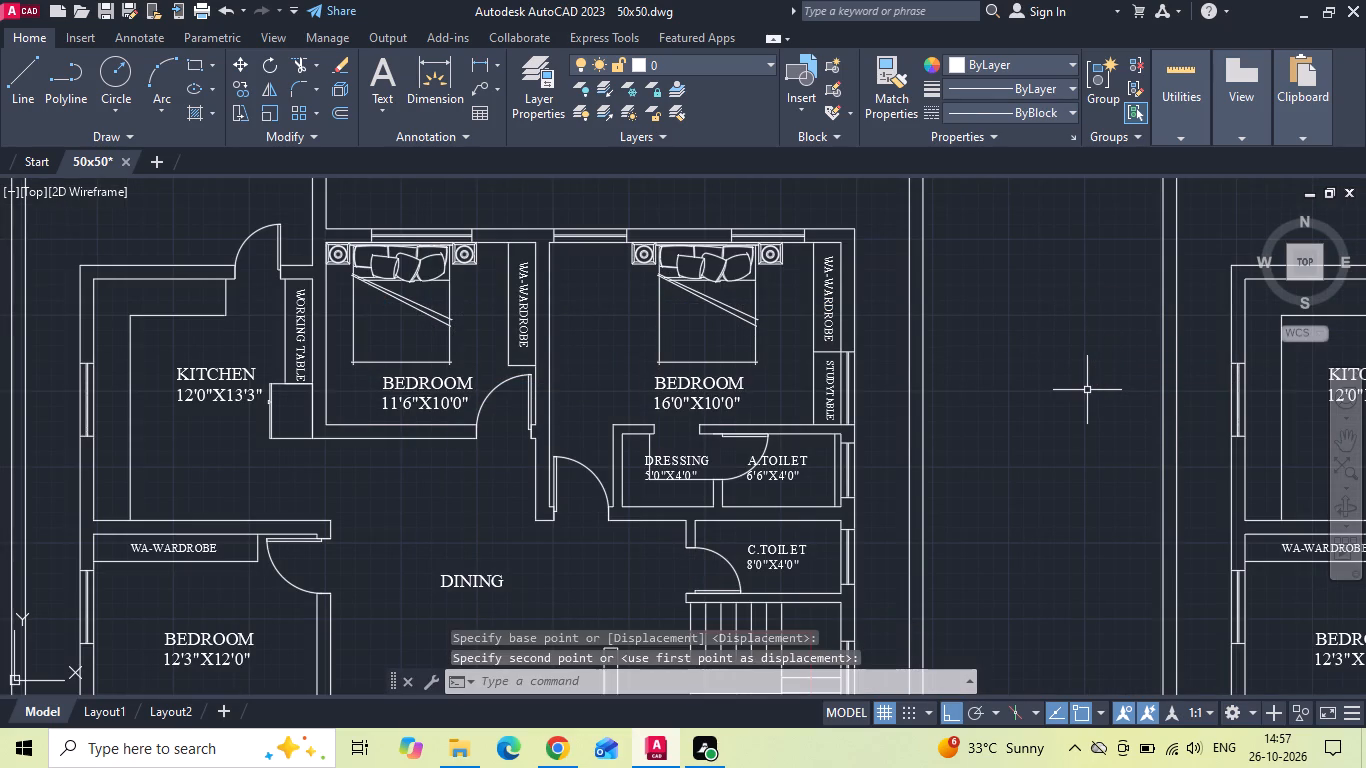
Shift the 11'6"X10'0" bedroom label slightly west, away from the door swing.
click(409, 389)
right_click(409, 389)
click(447, 369)
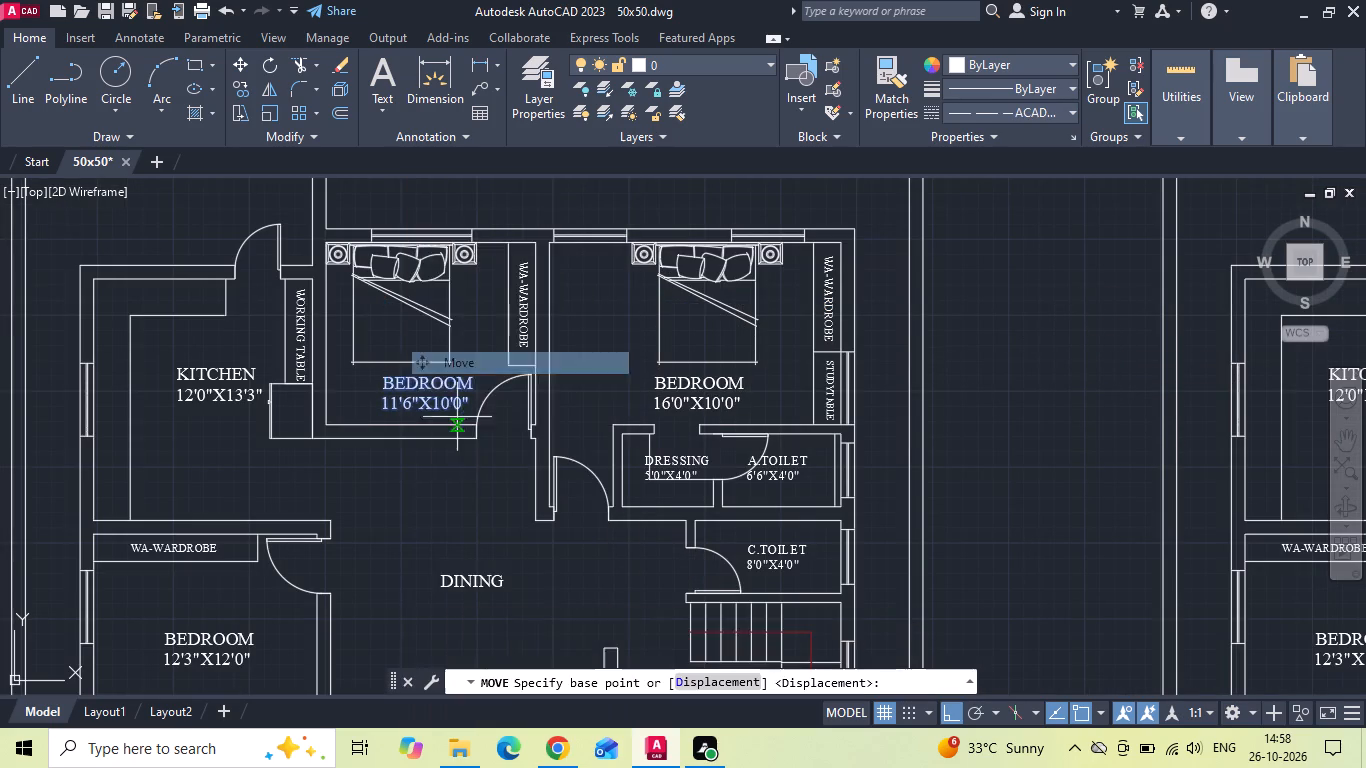
scroll(470, 487, up, 1)
click(438, 526)
click(416, 528)
Copy the two armchairs from the older plan's deck into the 16'0"X10'0" bedroom, west of the bed.
scroll(797, 465, down, 1)
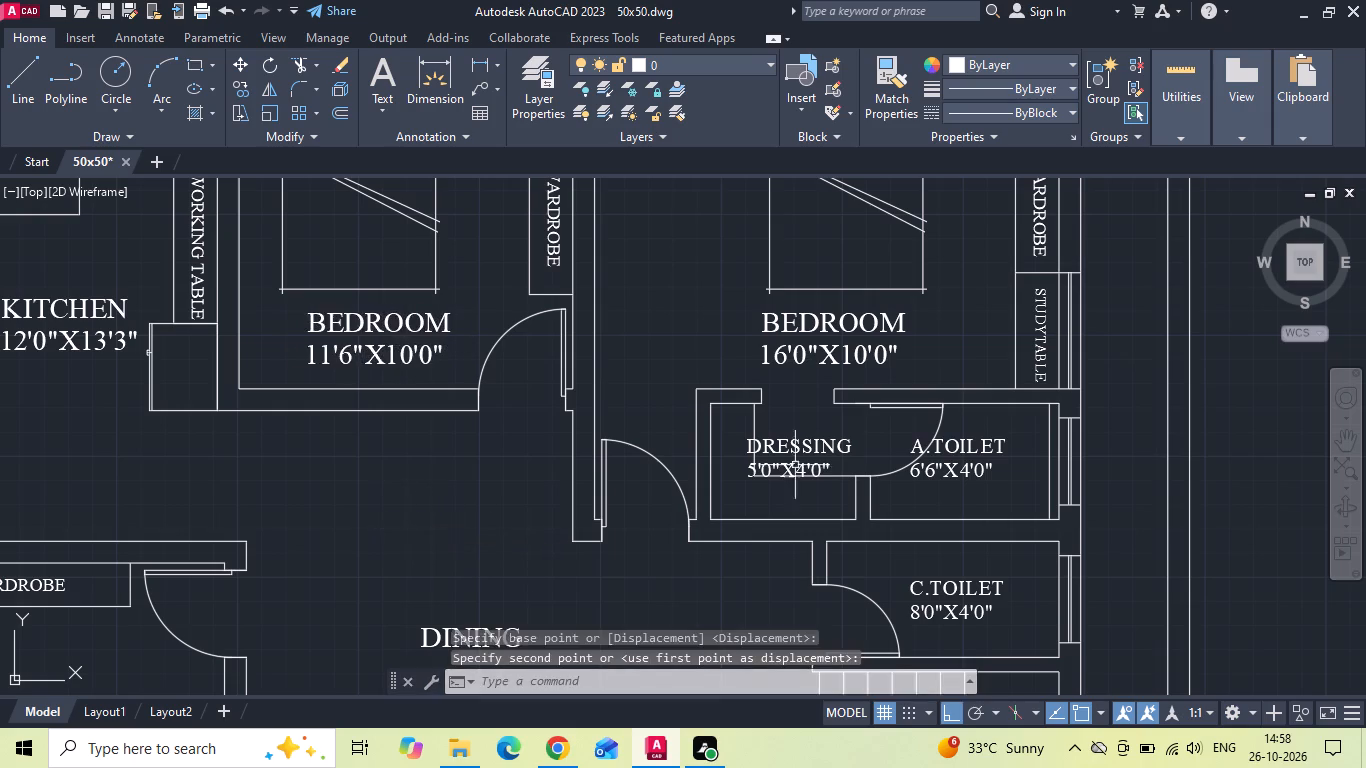
scroll(797, 465, down, 3)
scroll(200, 433, up, 1)
scroll(218, 526, up, 3)
click(213, 478)
click(208, 447)
click(223, 388)
right_click(223, 384)
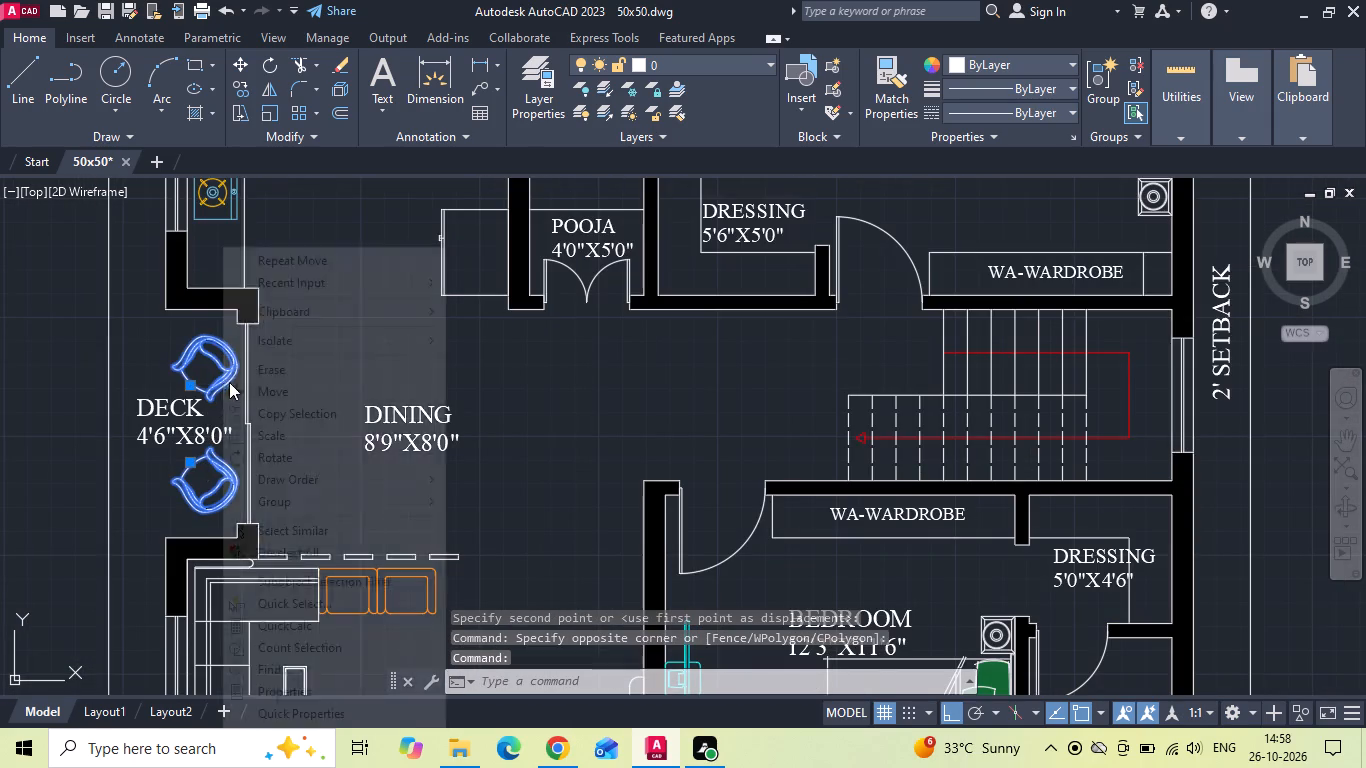
click(276, 416)
click(270, 418)
scroll(243, 451, down, 3)
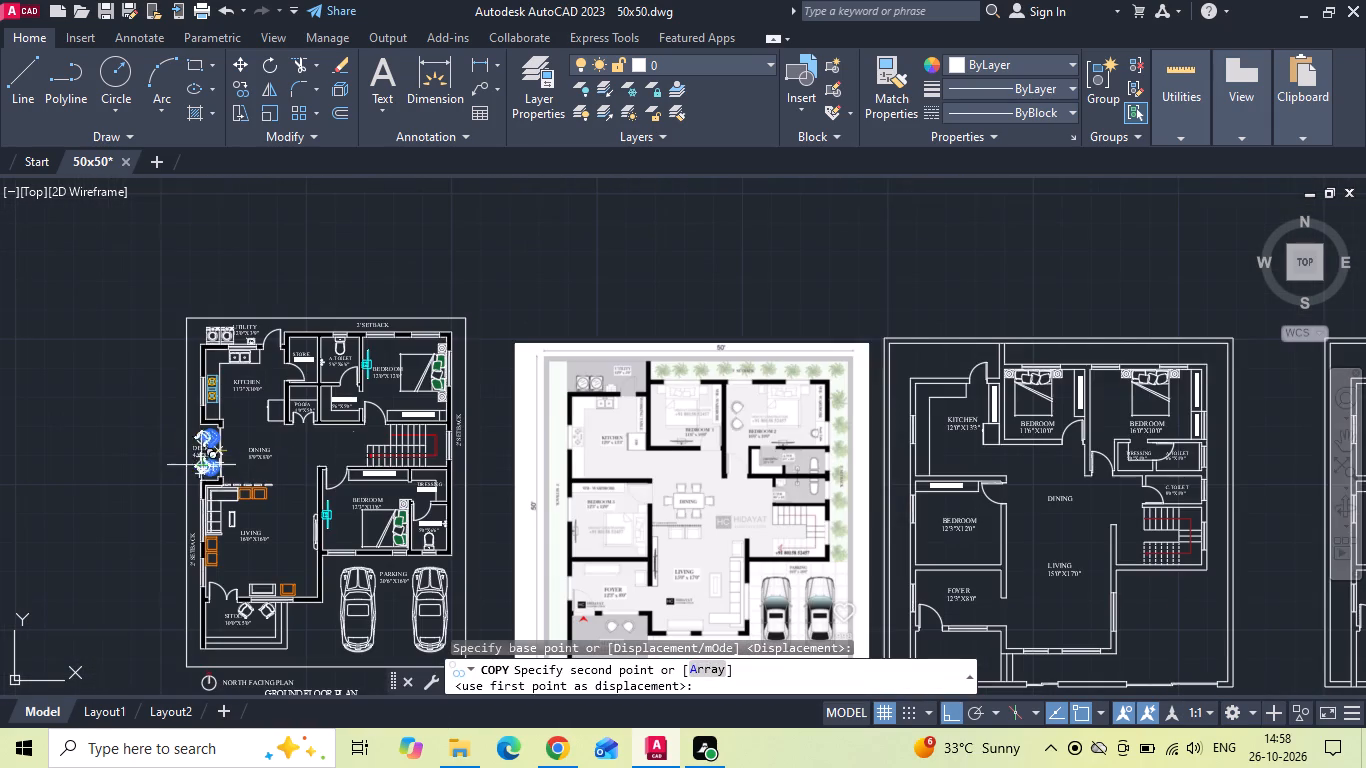
click(942, 709)
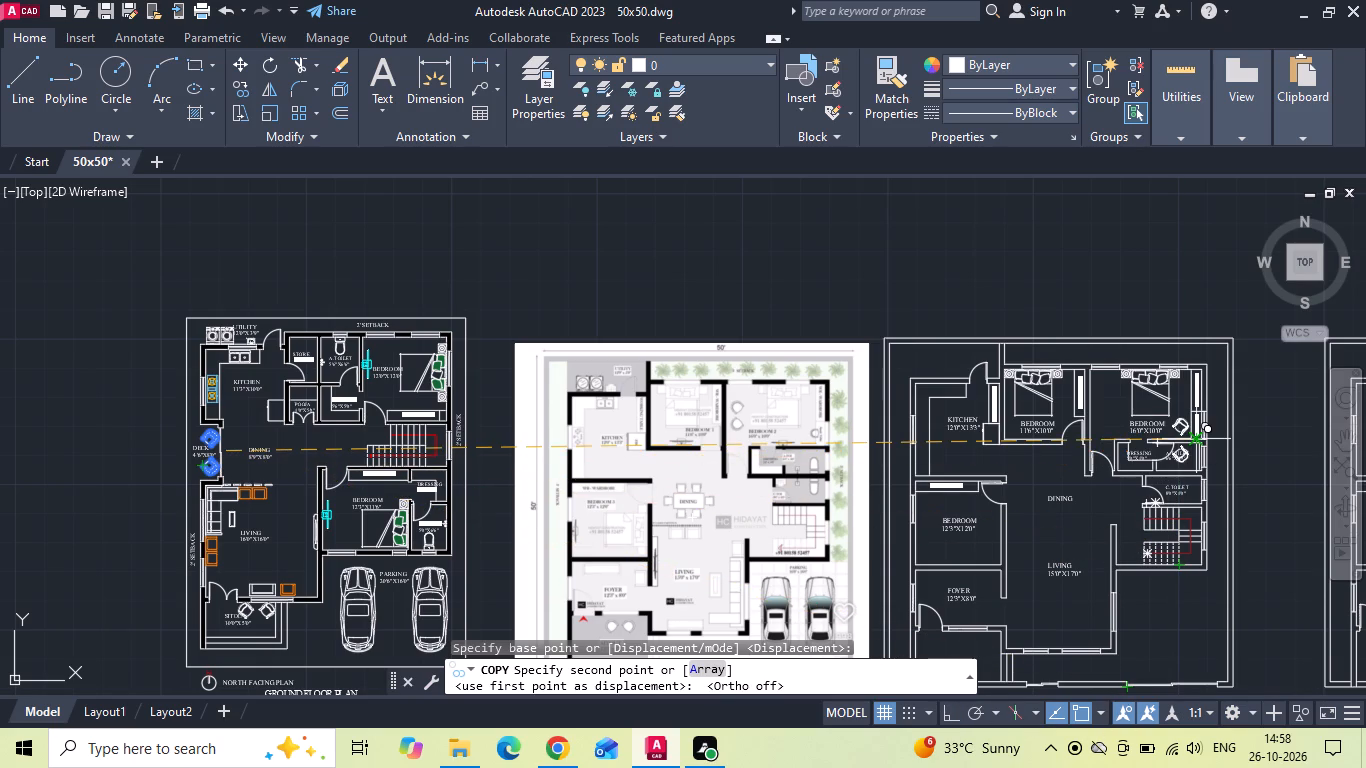
scroll(1199, 423, up, 3)
middle_drag(1181, 420, 842, 481)
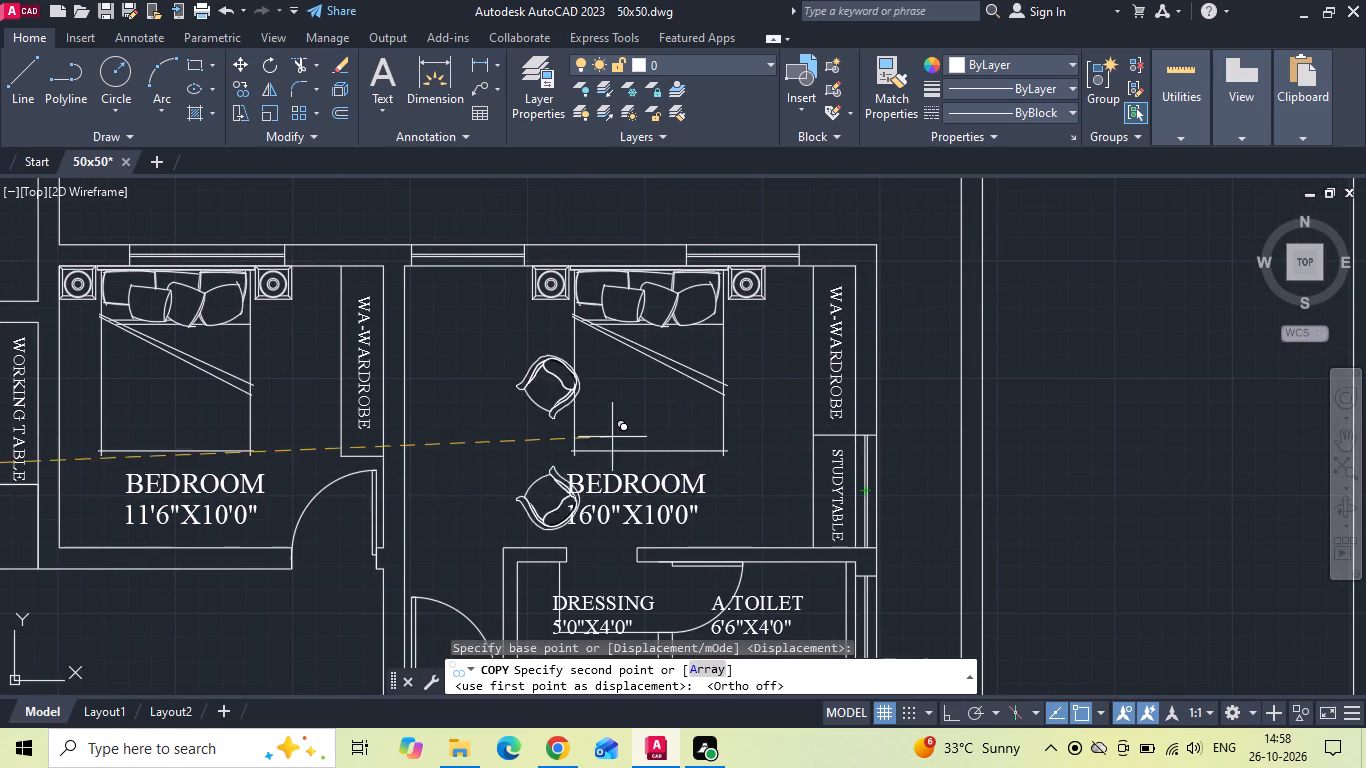
click(561, 426)
key(Escape)
Mirror the two armchairs about a vertical line so they face east toward the bed, erasing the source chairs.
drag(534, 361, 493, 421)
click(475, 510)
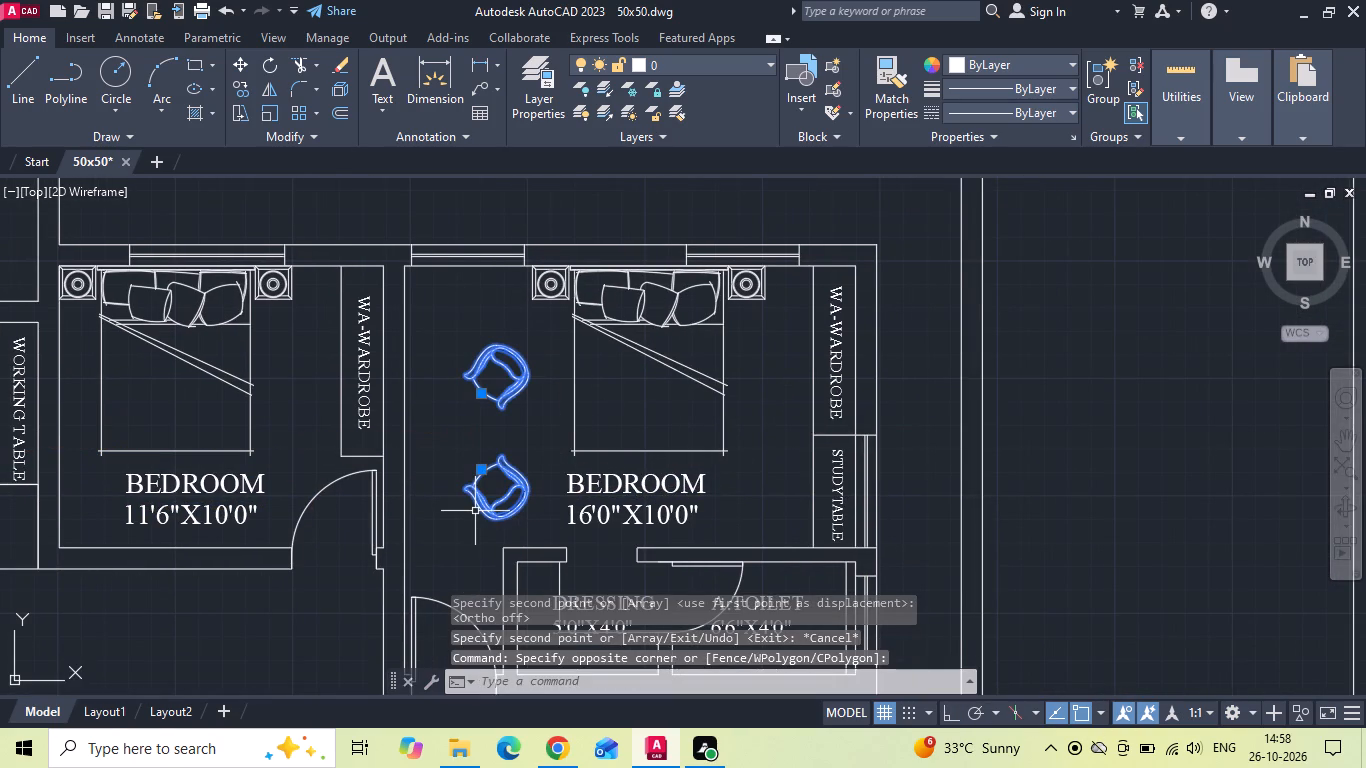
text(MI)
key(F8)
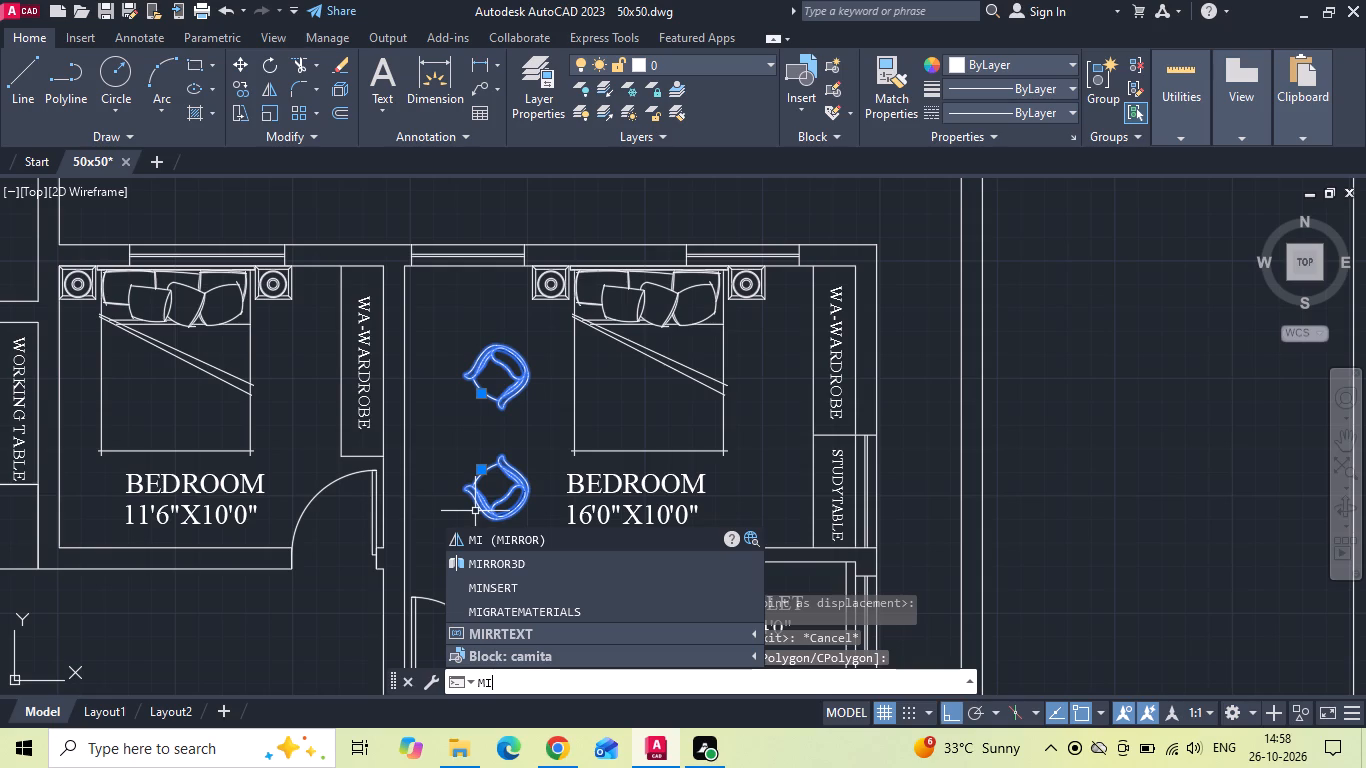
key(space)
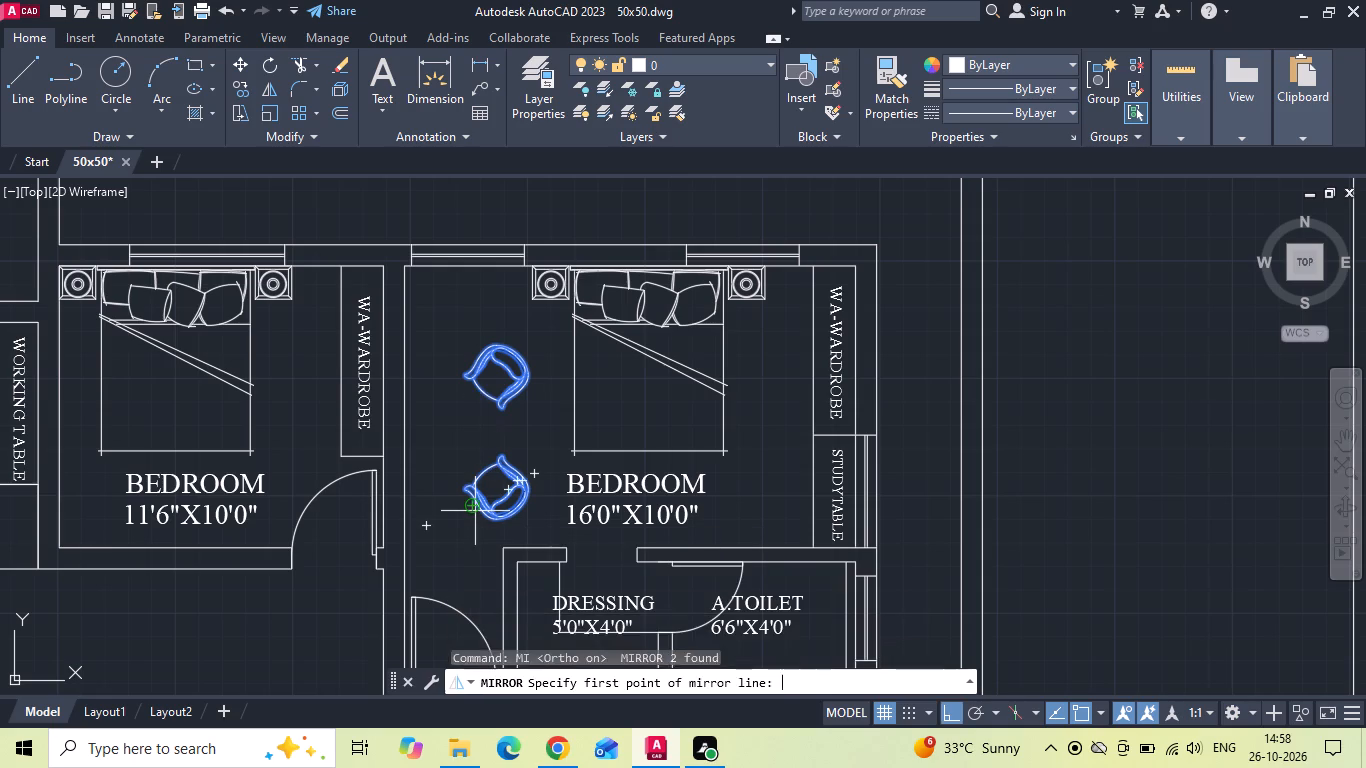
click(498, 396)
click(495, 447)
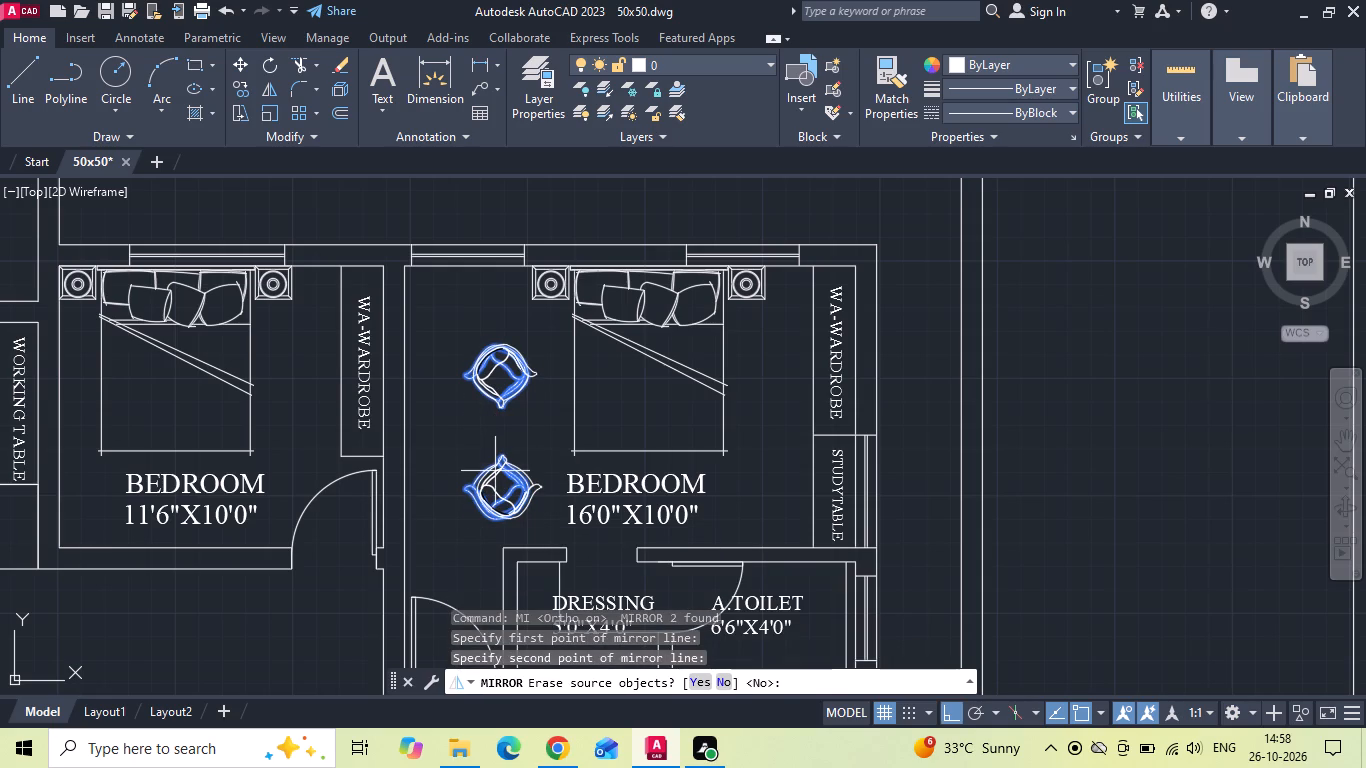
text(Y)
key(space)
Move both armchairs west, closer to the west wall of the 16'0"X10'0" bedroom.
drag(523, 327, 515, 374)
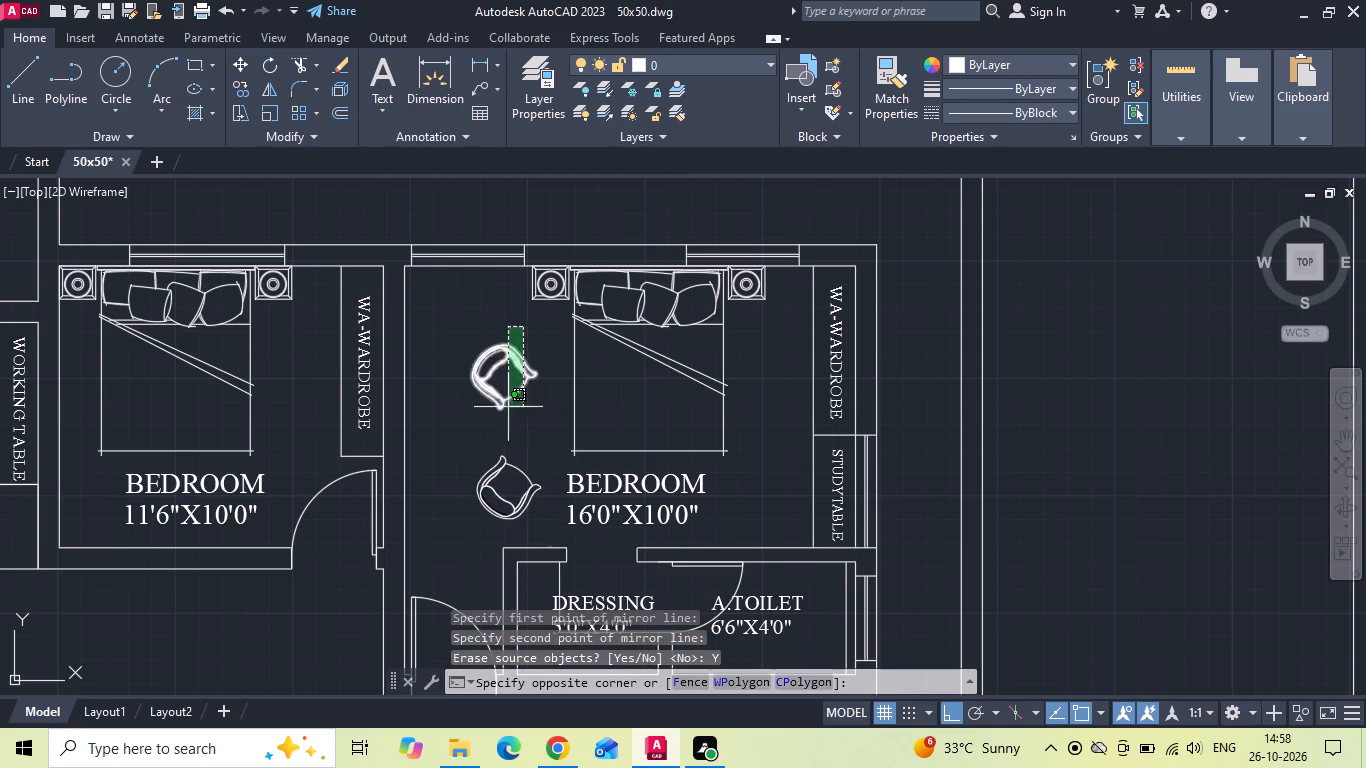
click(460, 522)
right_click(460, 522)
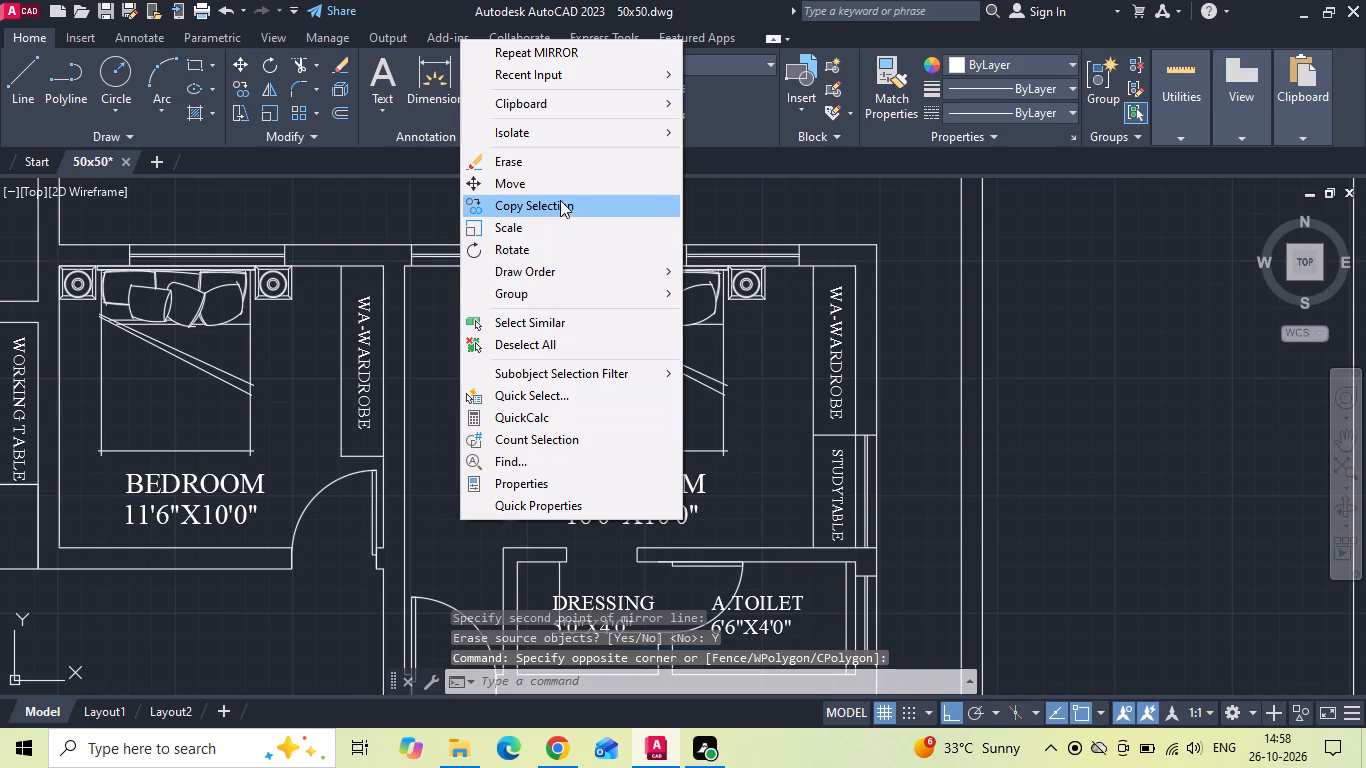
click(558, 194)
scroll(521, 393, up, 1)
click(546, 452)
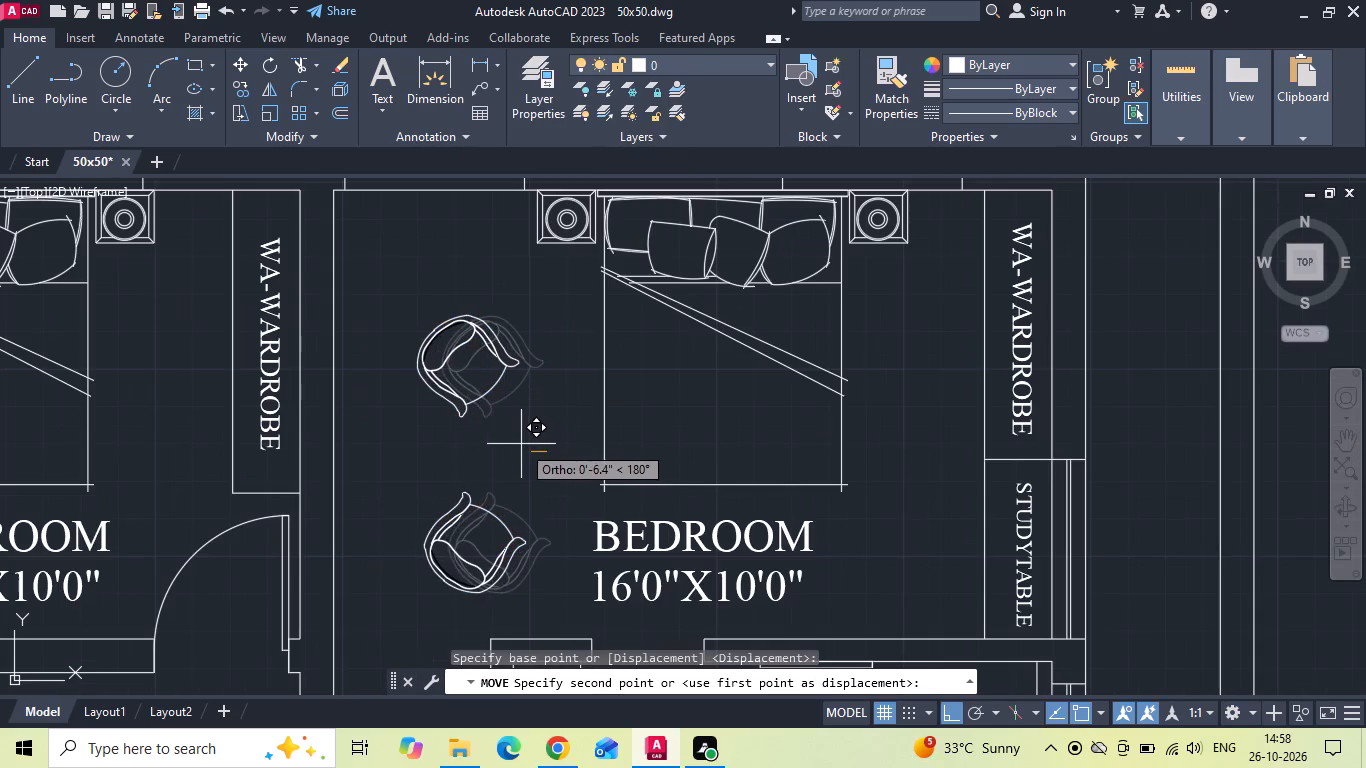
click(488, 431)
Move the southern armchair straight north to reduce the gap to the other armchair.
drag(460, 478, 437, 508)
click(431, 516)
right_click(431, 516)
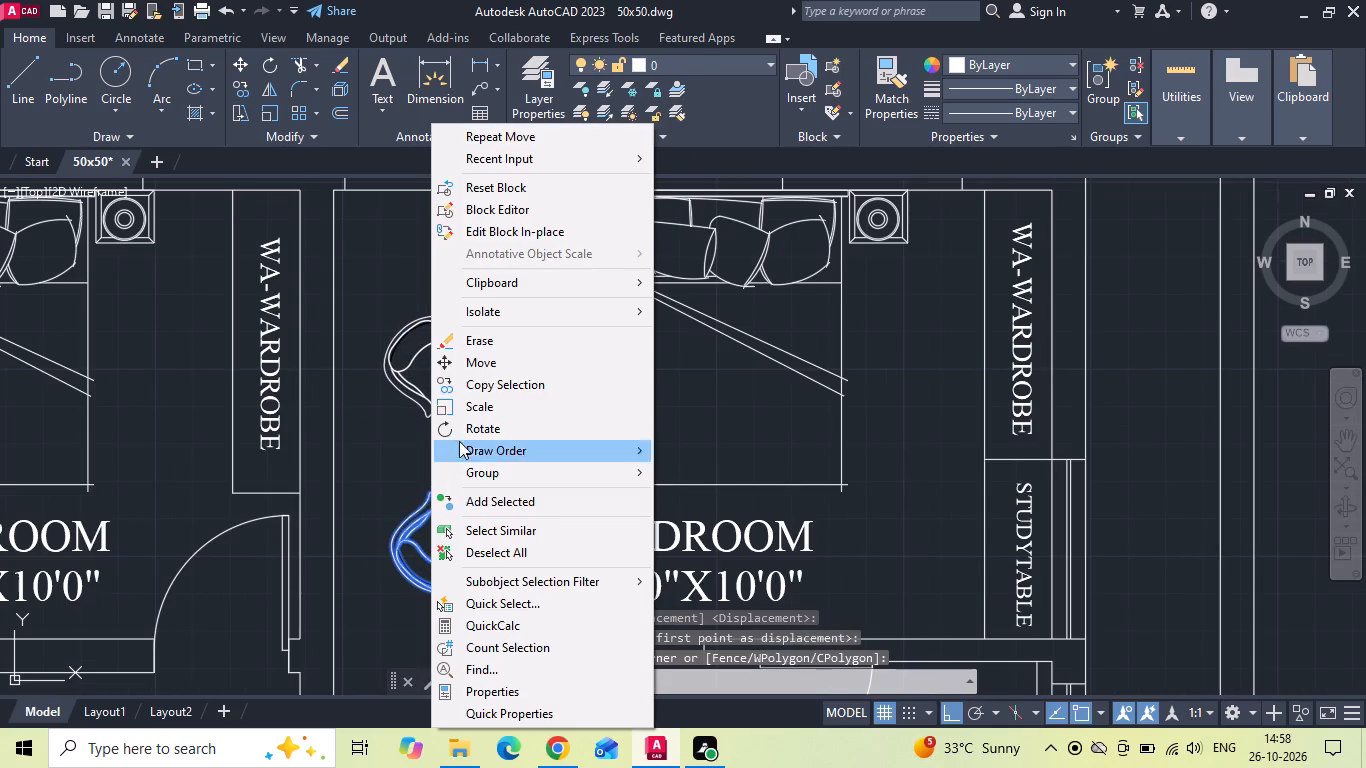
click(476, 365)
click(502, 477)
click(502, 442)
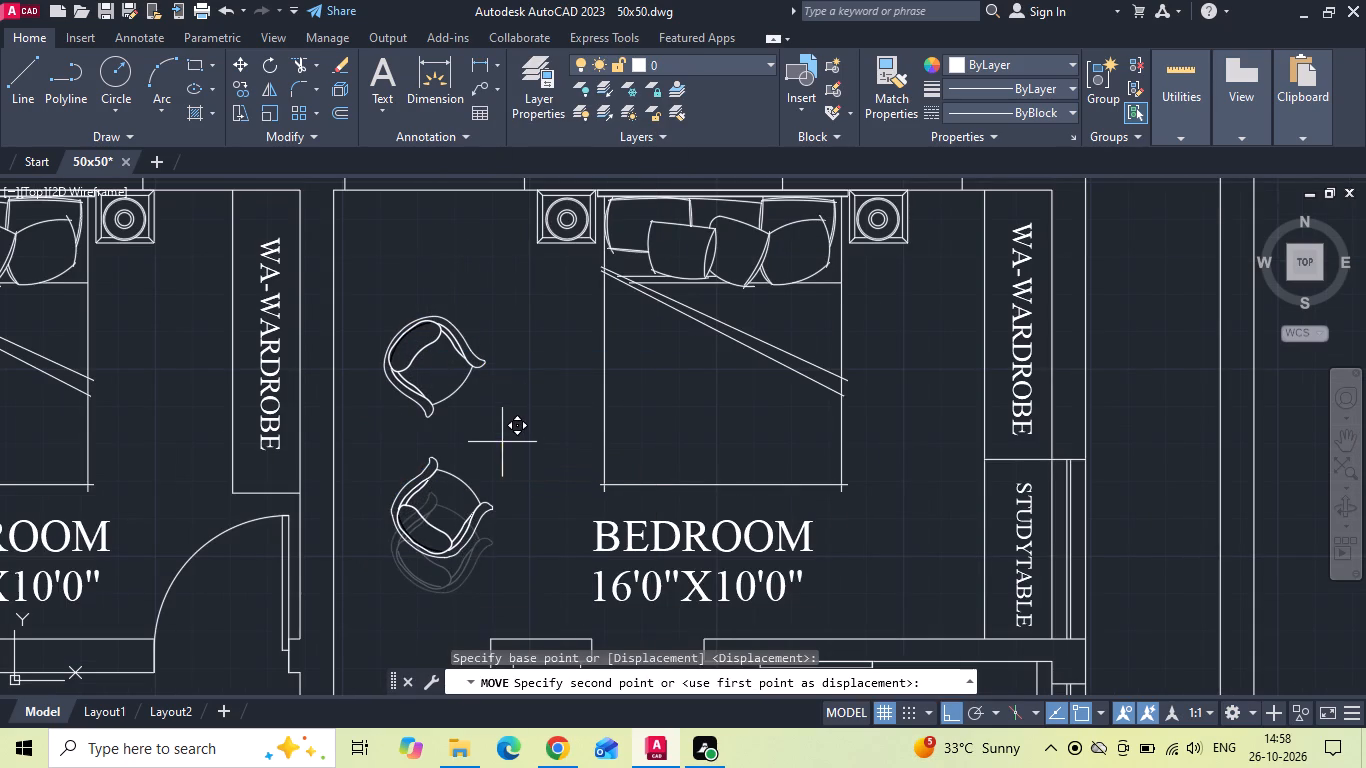
Copy the bed set from the older plan's 12'0"X12'0" bedroom to the 12'3"X12'0" bedroom's east wall, starting at the door opening's inner corner.
scroll(517, 333, down, 2)
scroll(675, 426, down, 2)
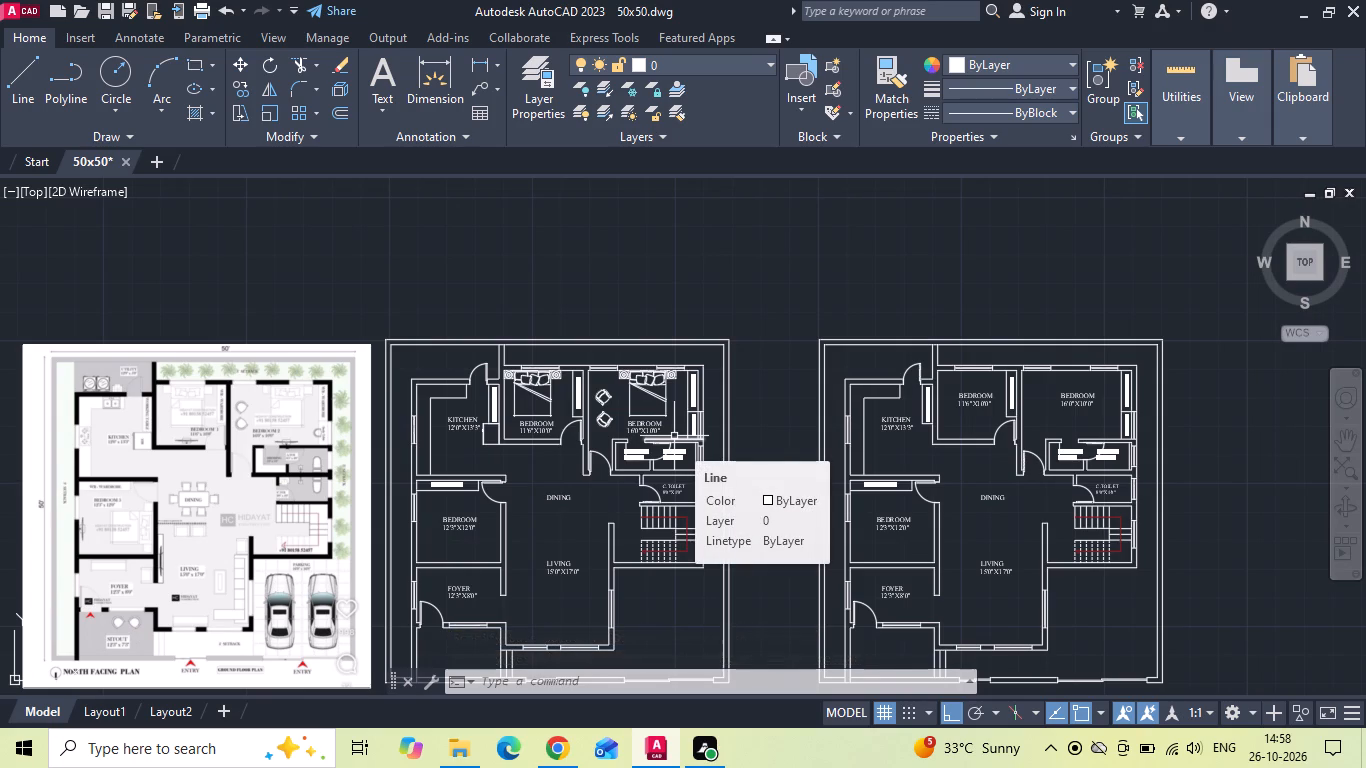
scroll(759, 399, down, 2)
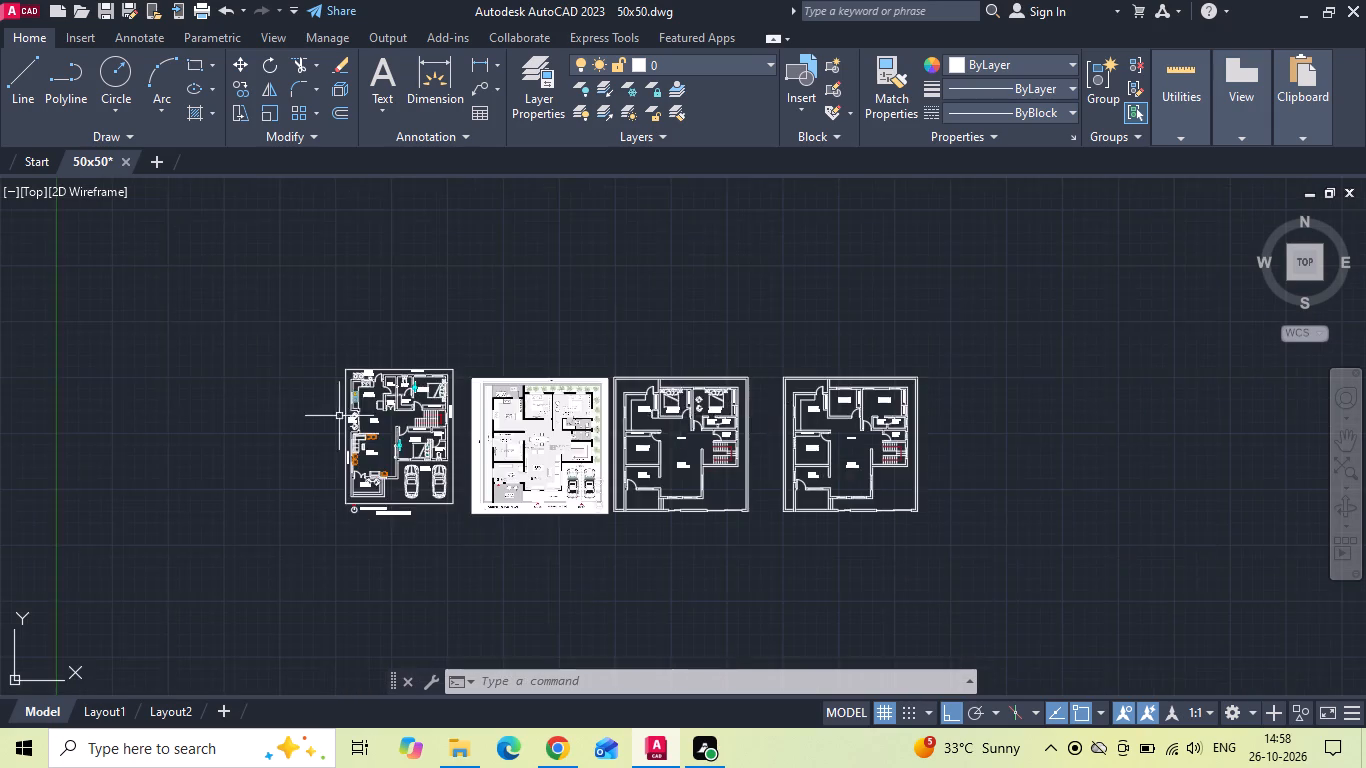
scroll(300, 416, up, 1)
scroll(668, 398, up, 2)
scroll(383, 310, up, 2)
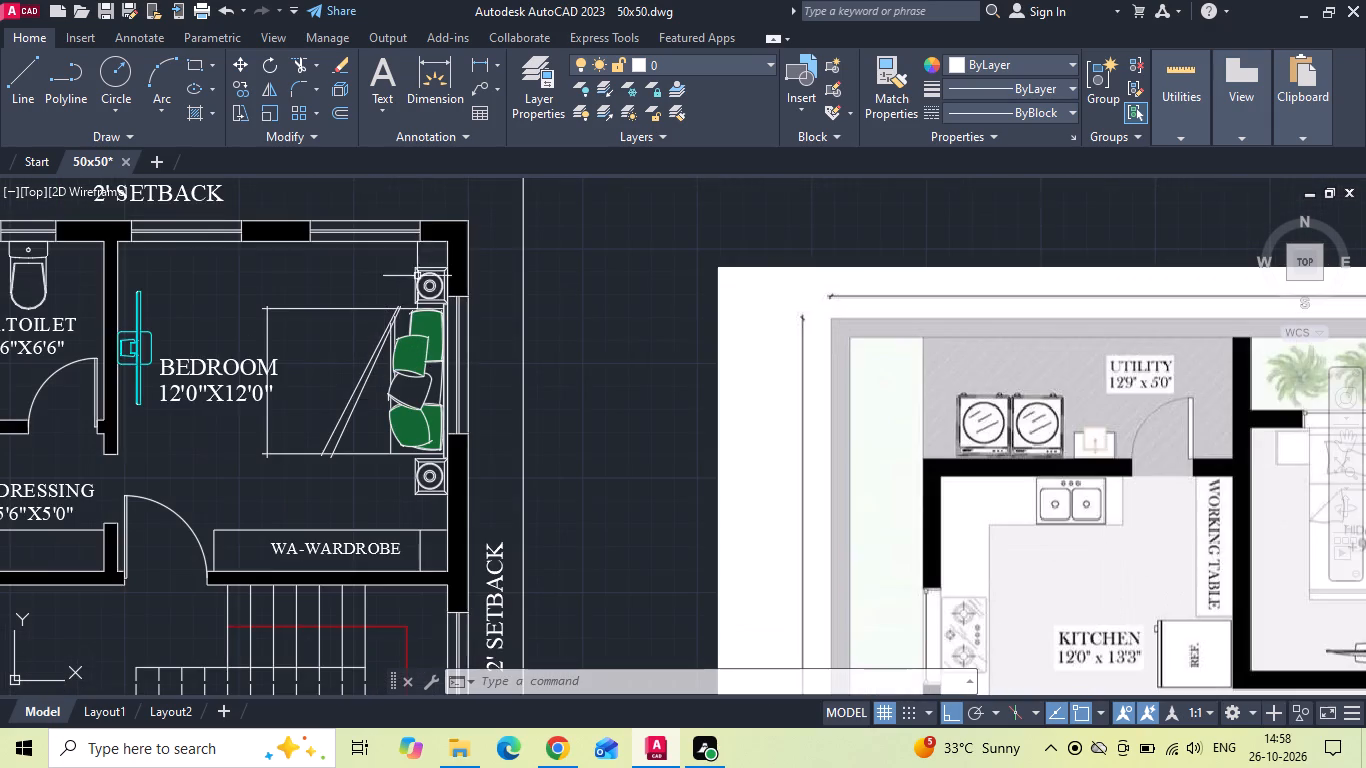
scroll(432, 263, up, 1)
drag(432, 262, 420, 302)
click(314, 626)
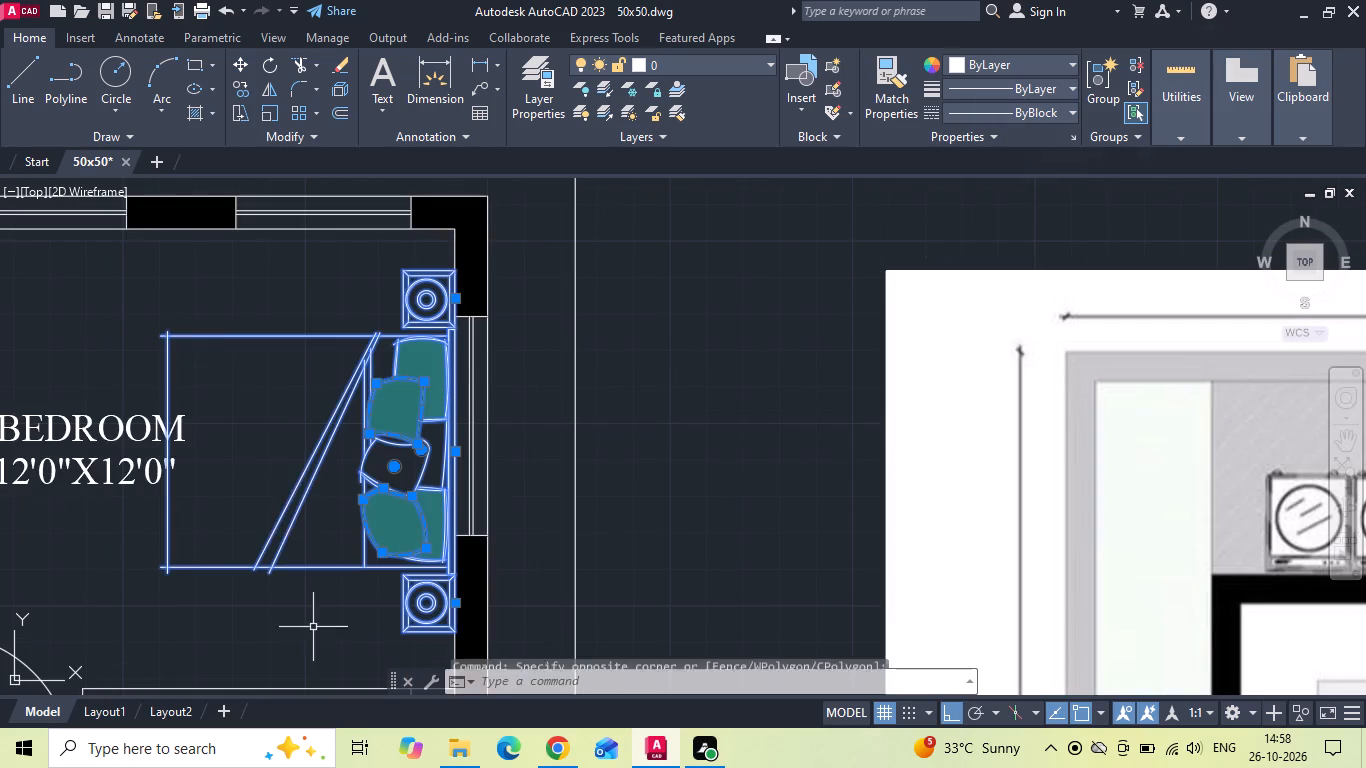
right_click(253, 415)
click(279, 423)
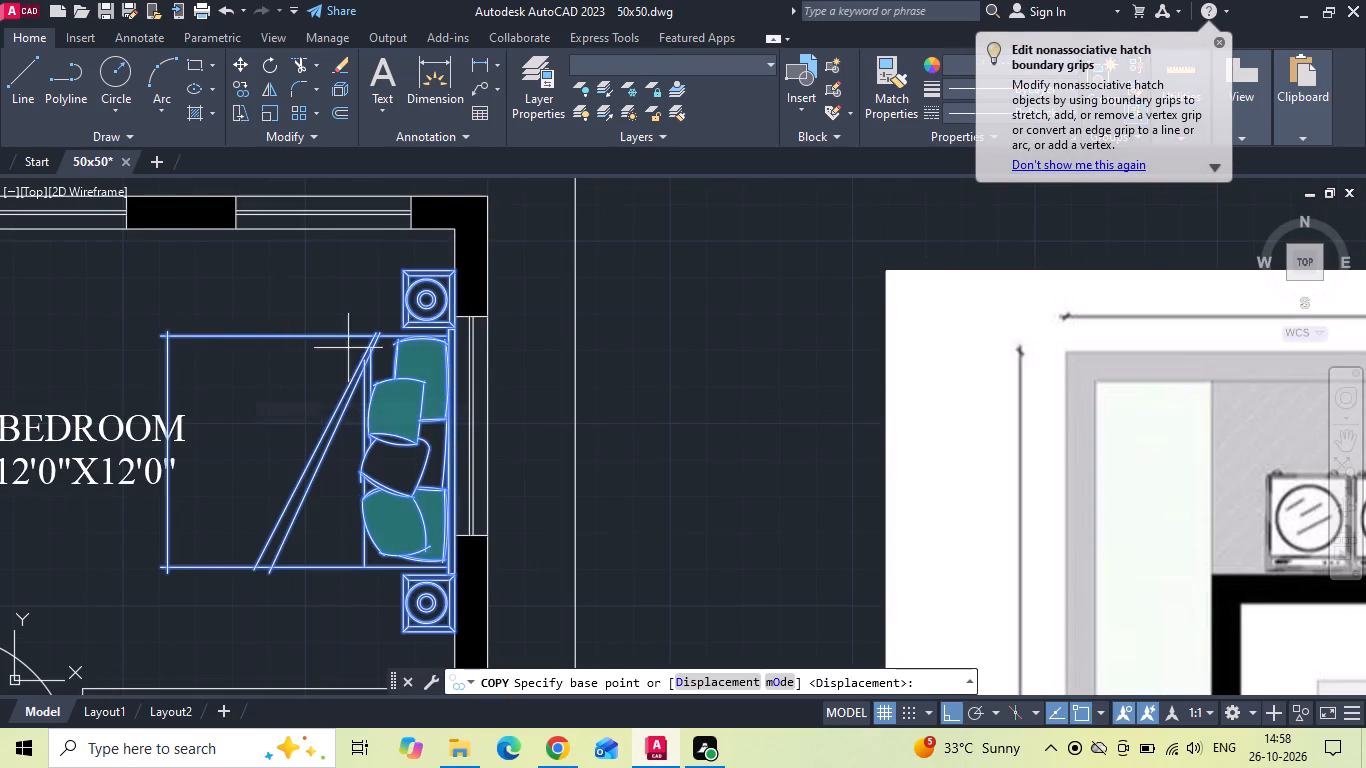
scroll(430, 273, up, 1)
click(466, 268)
scroll(465, 284, down, 5)
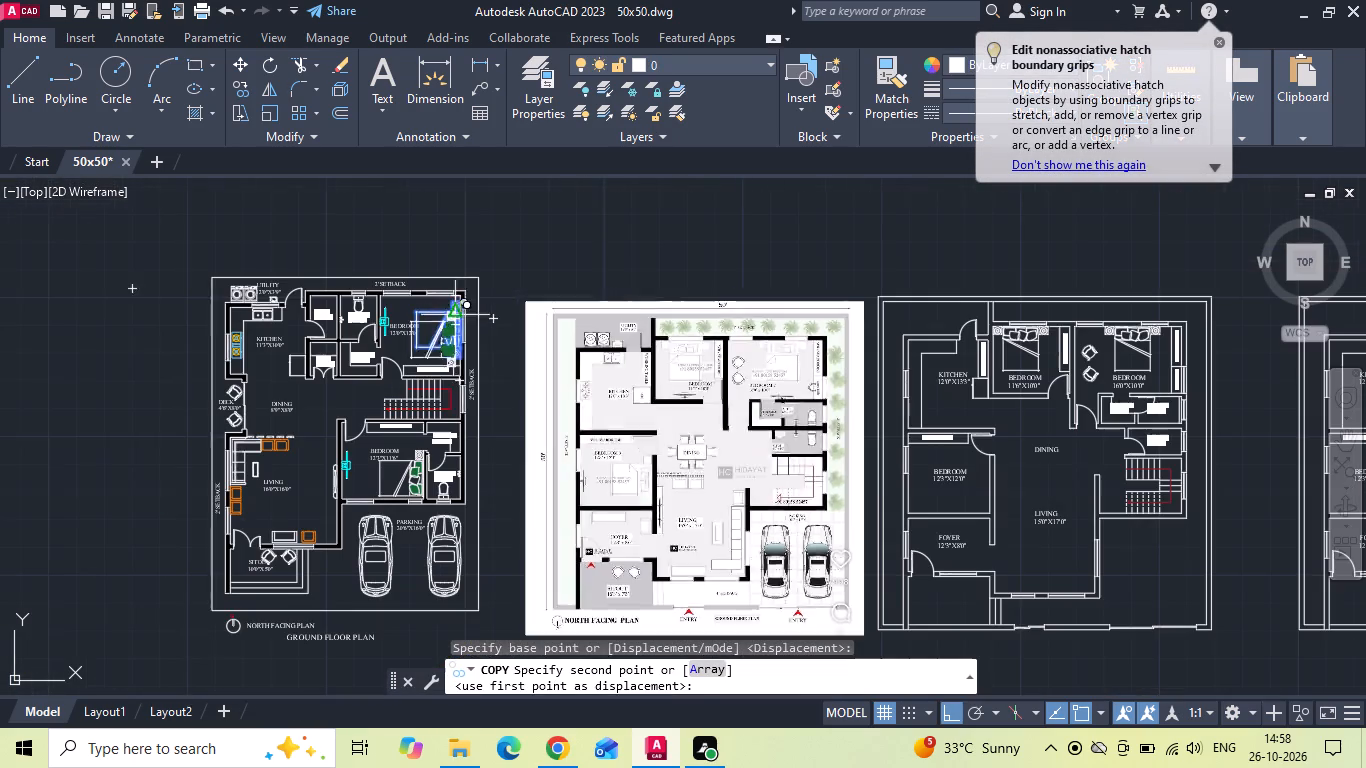
scroll(1049, 496, up, 2)
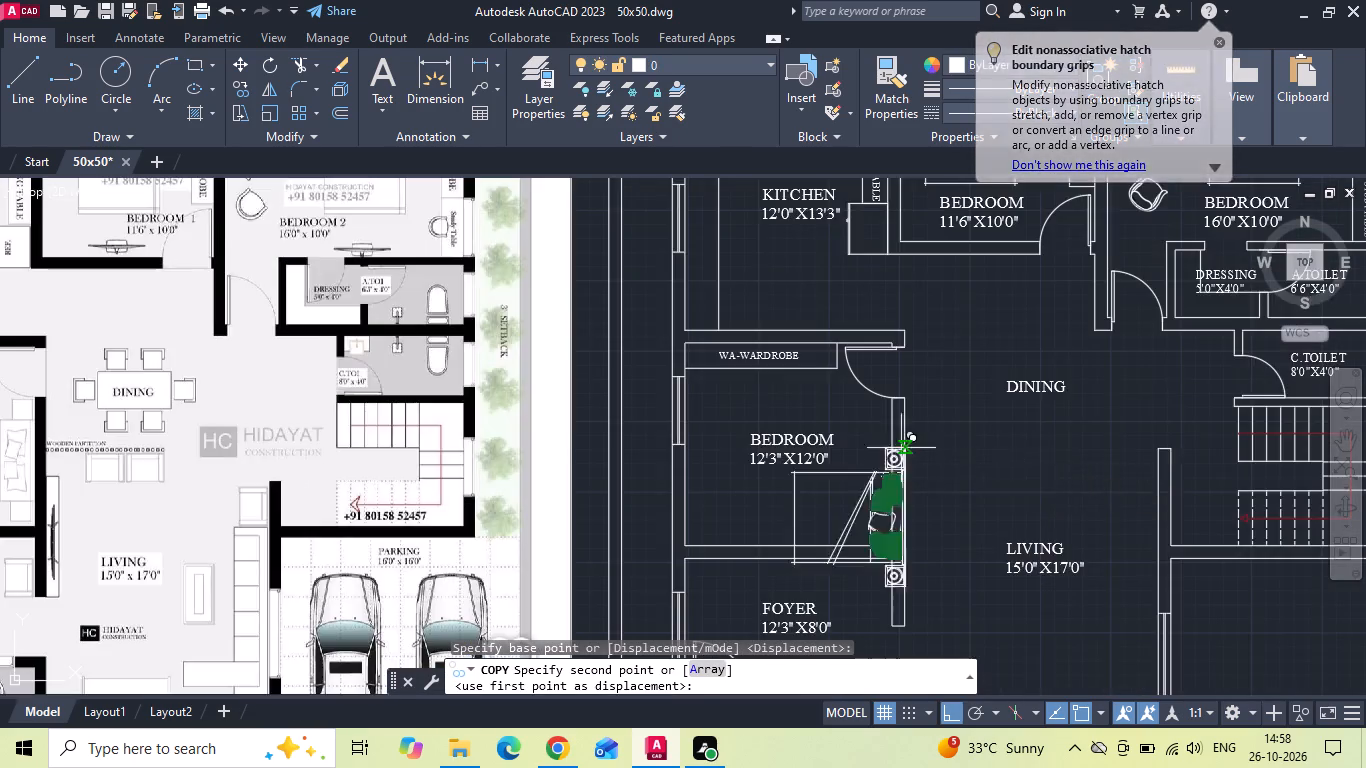
scroll(883, 440, up, 1)
click(892, 376)
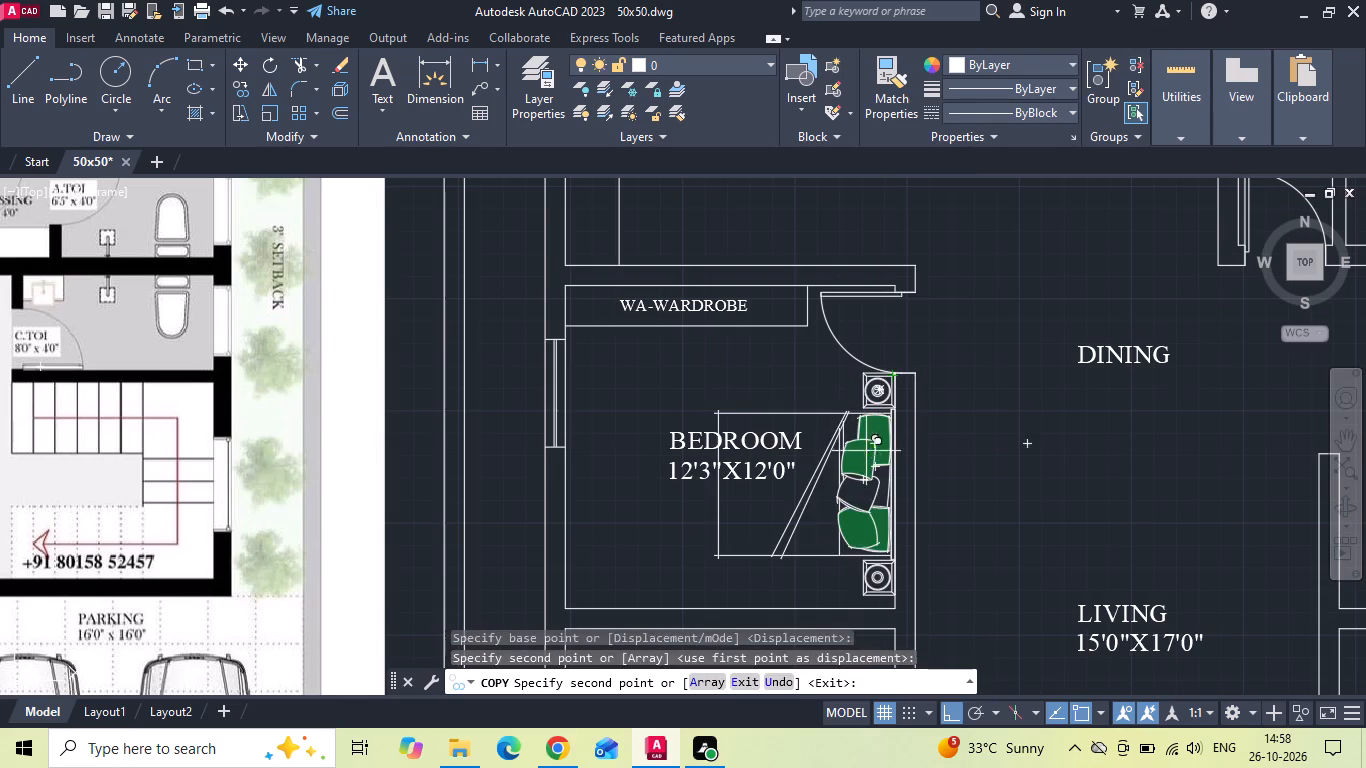
key(Escape)
Delete the green solid hatches from the pillows of the bed in the 12'3"X12'0" bedroom.
click(859, 456)
key(Delete)
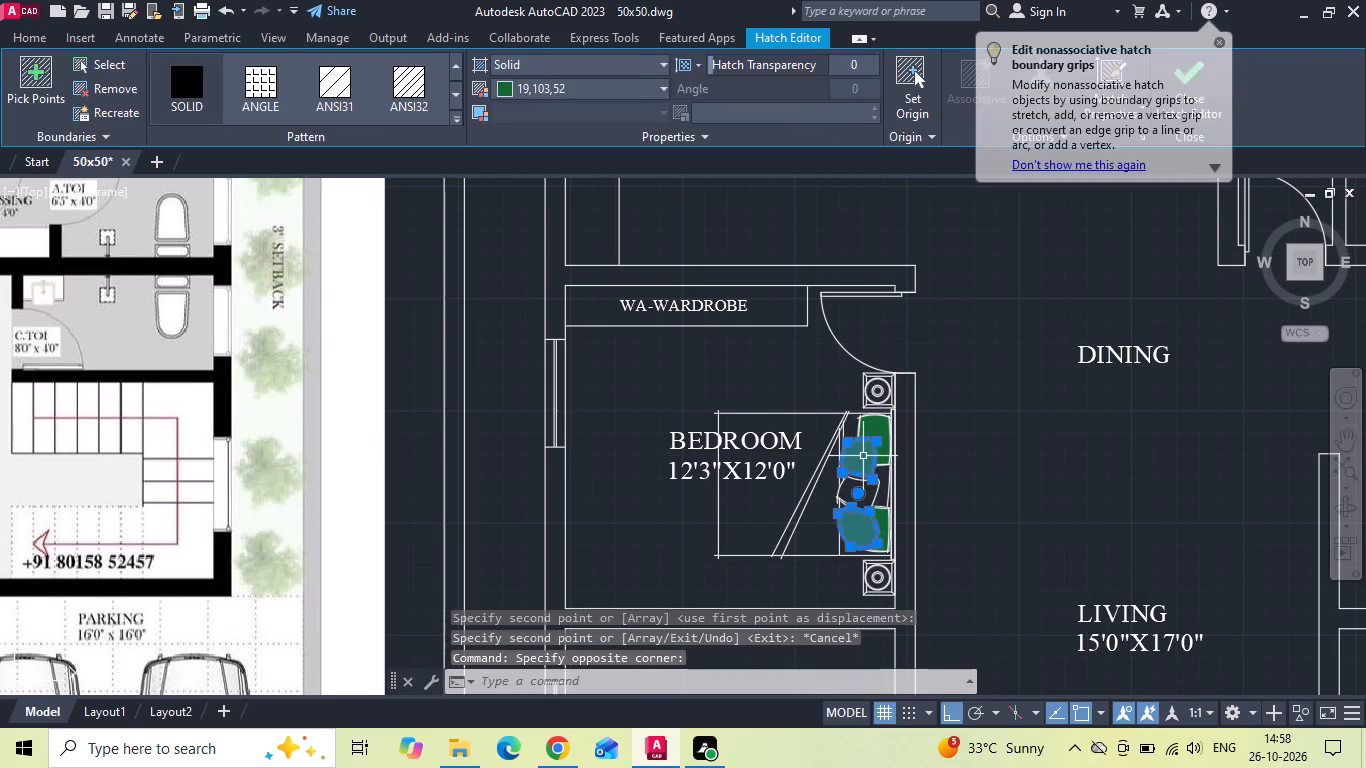
click(878, 445)
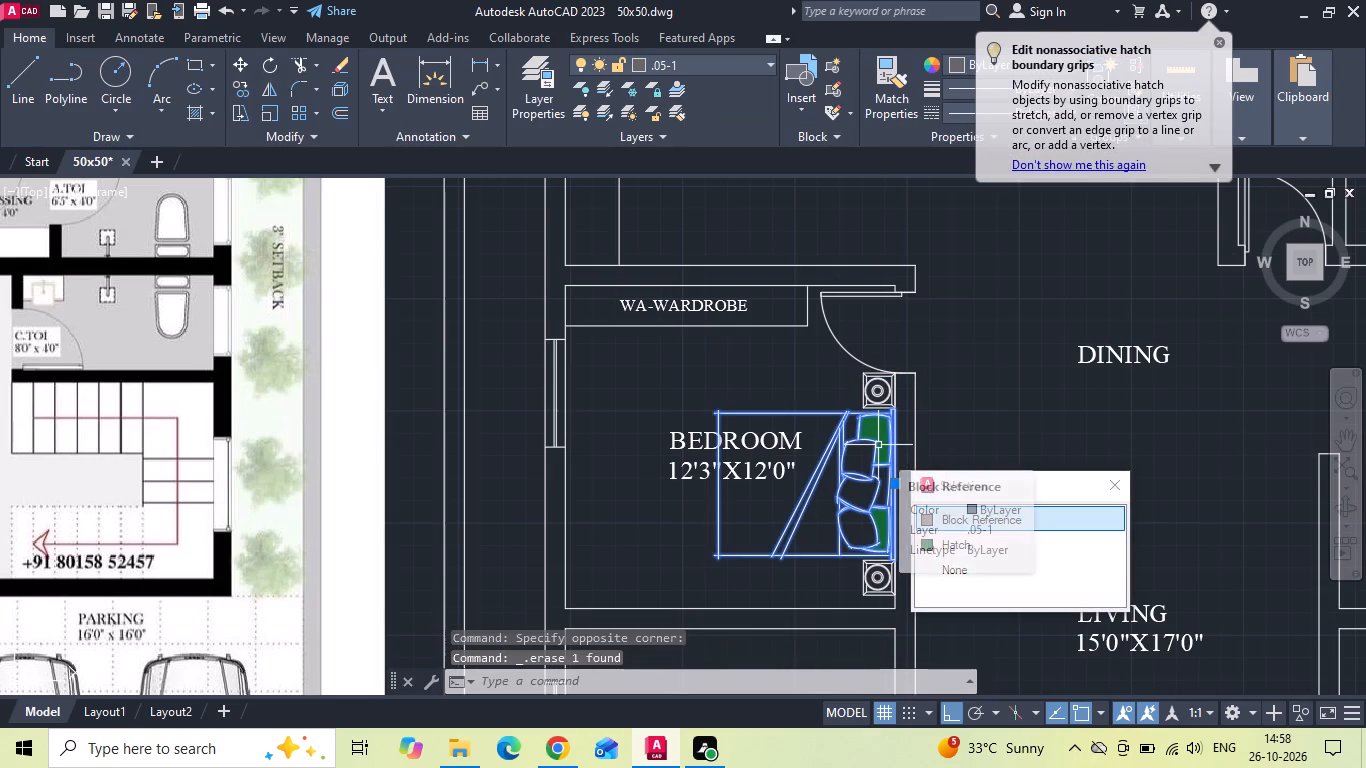
key(Escape)
scroll(892, 520, up, 2)
click(867, 522)
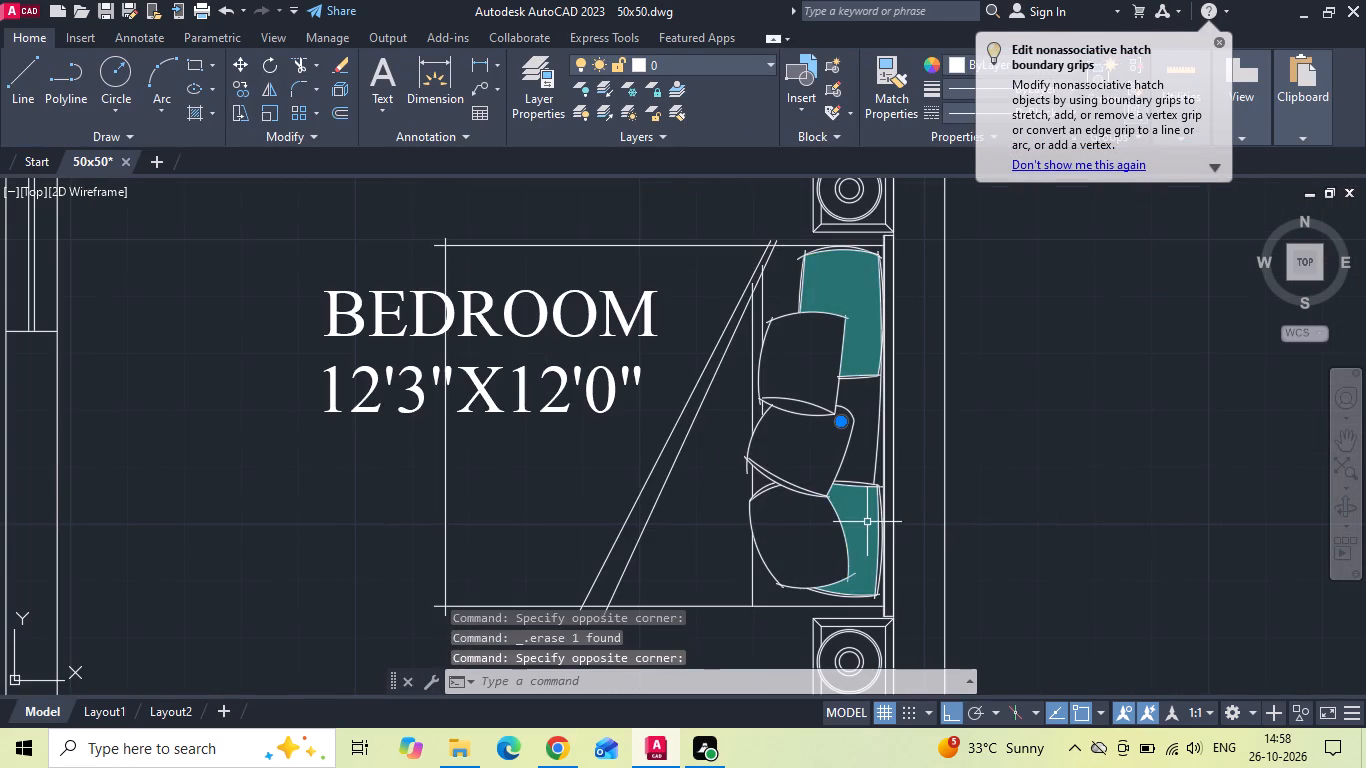
key(Delete)
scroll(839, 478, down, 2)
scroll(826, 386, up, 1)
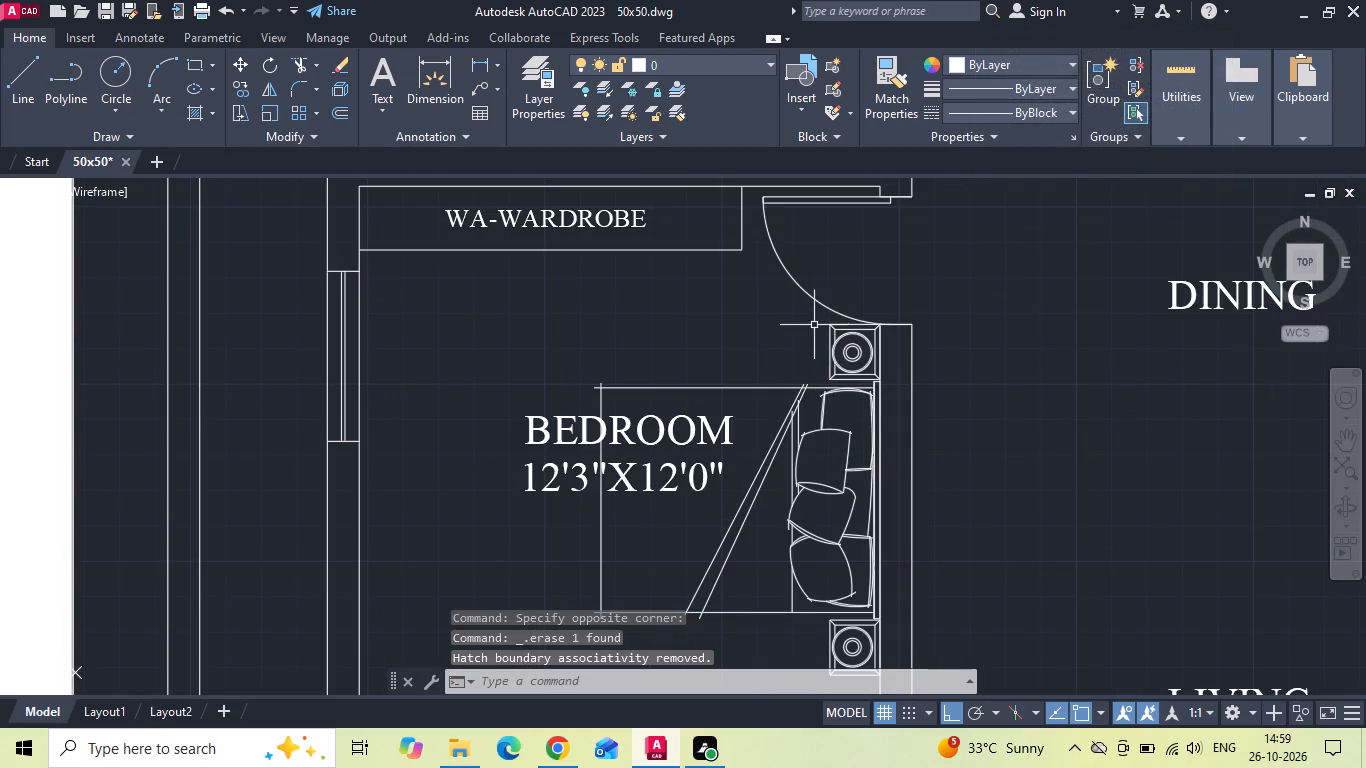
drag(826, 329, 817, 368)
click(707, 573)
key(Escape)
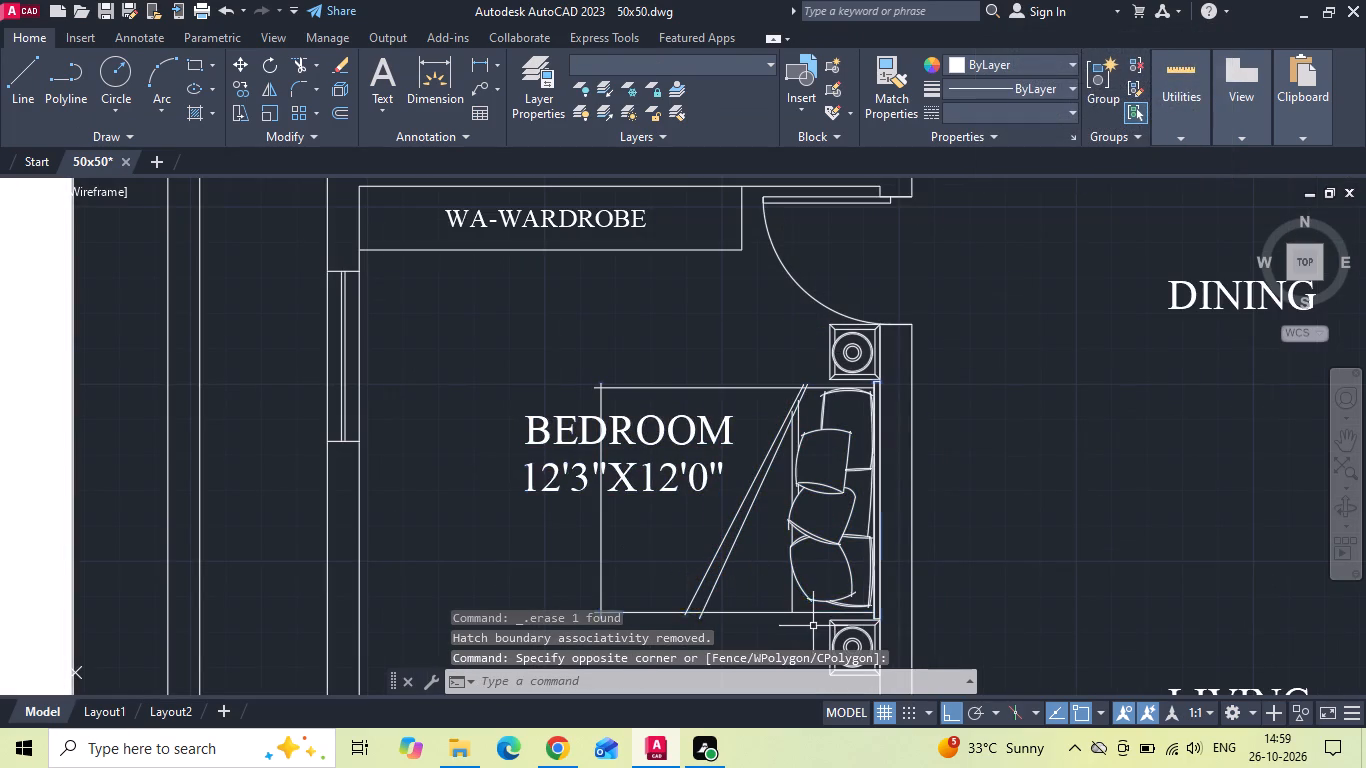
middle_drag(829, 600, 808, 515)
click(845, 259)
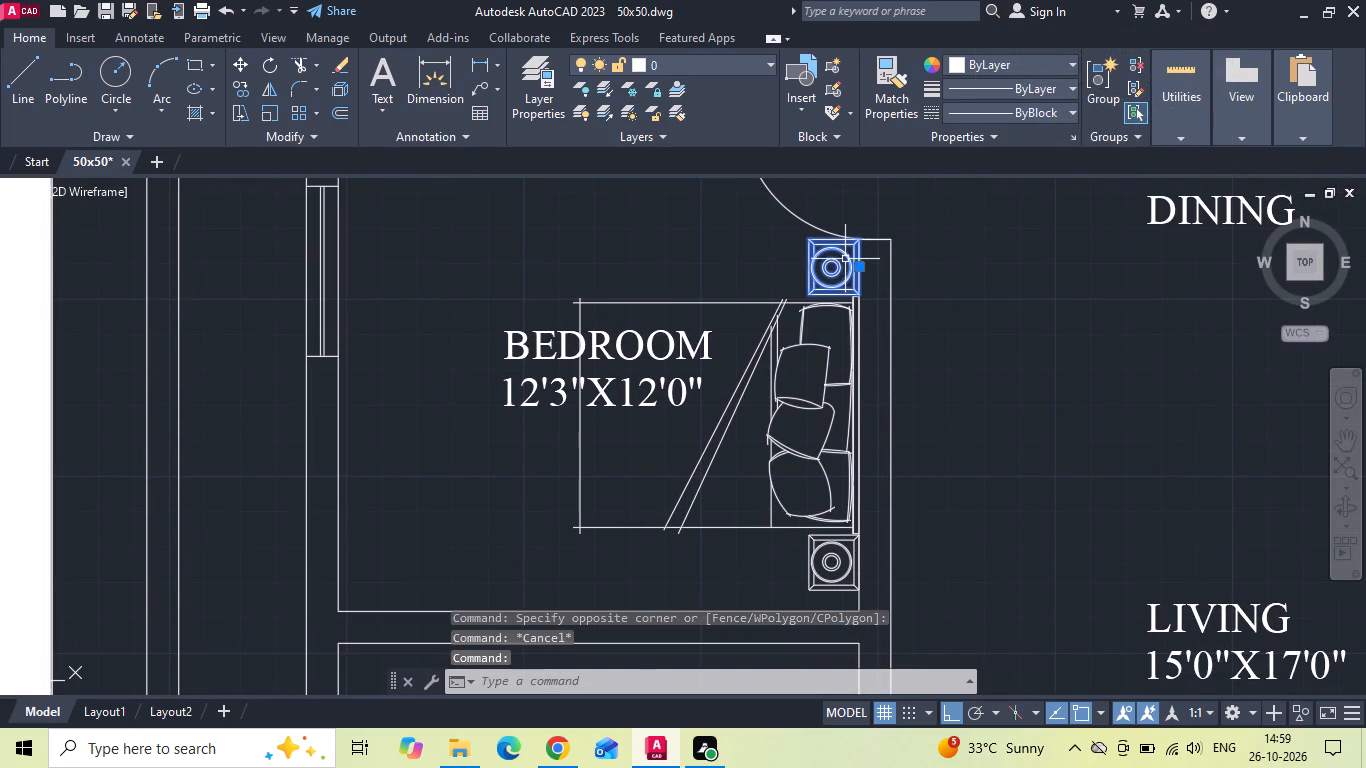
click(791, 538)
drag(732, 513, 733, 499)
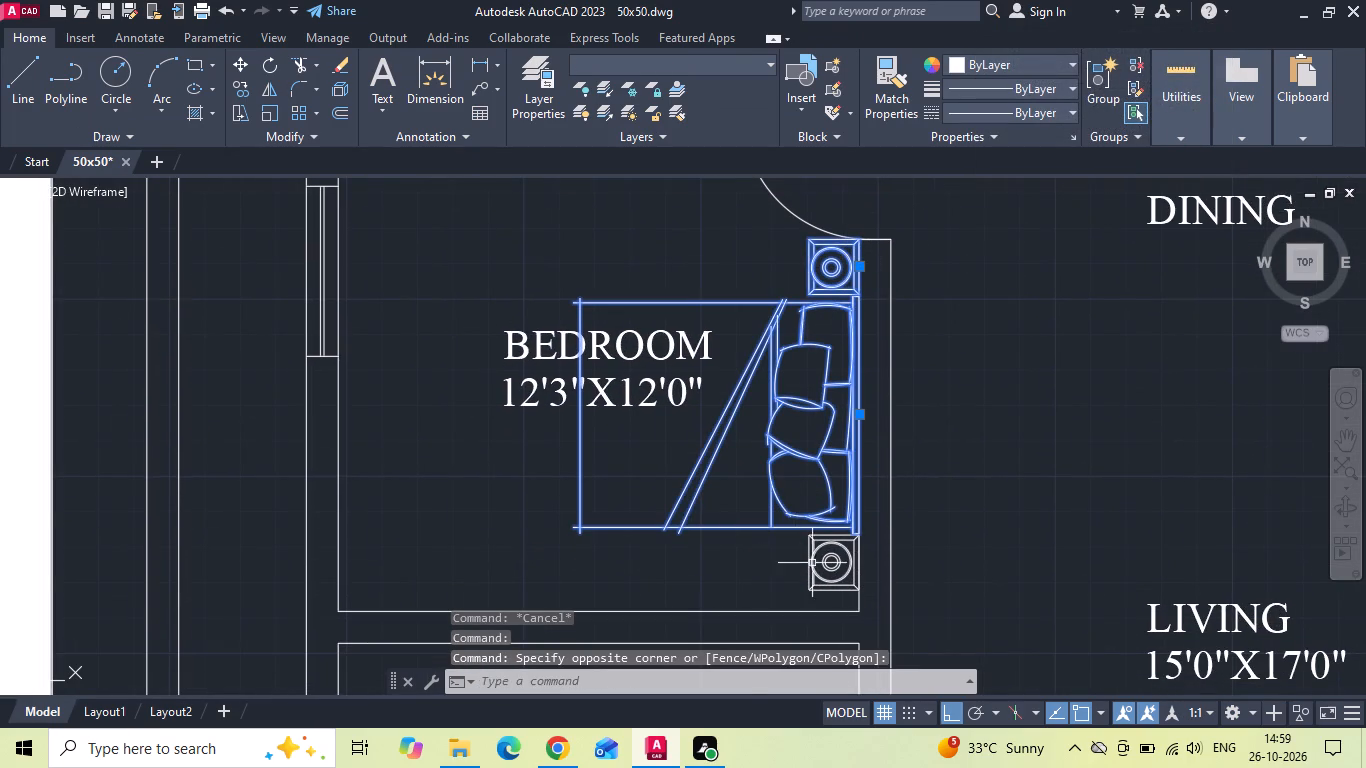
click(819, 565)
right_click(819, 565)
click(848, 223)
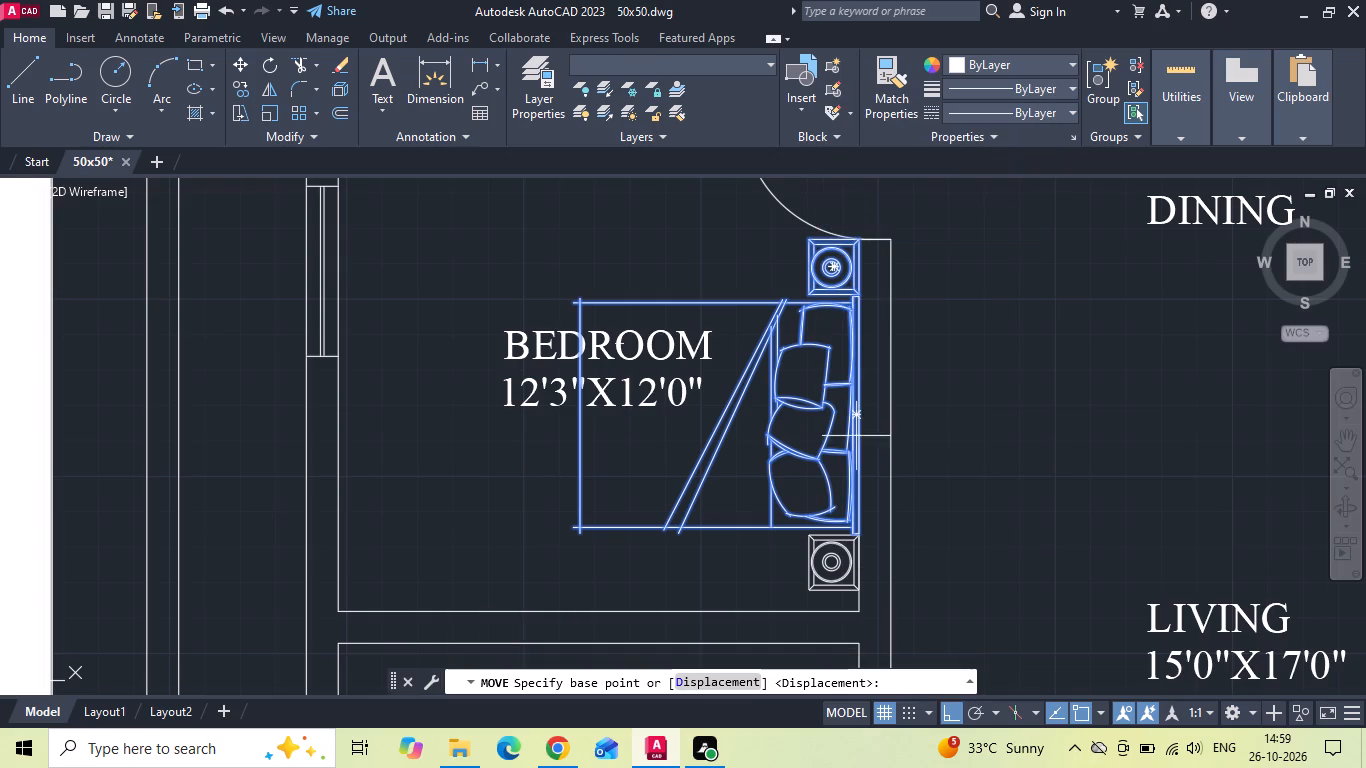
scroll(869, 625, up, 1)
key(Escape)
Move the bed and both side tables in the 12'3"X12'0" bedroom south until the southern table meets the room's inner southeast corner.
drag(819, 551, 811, 532)
click(761, 408)
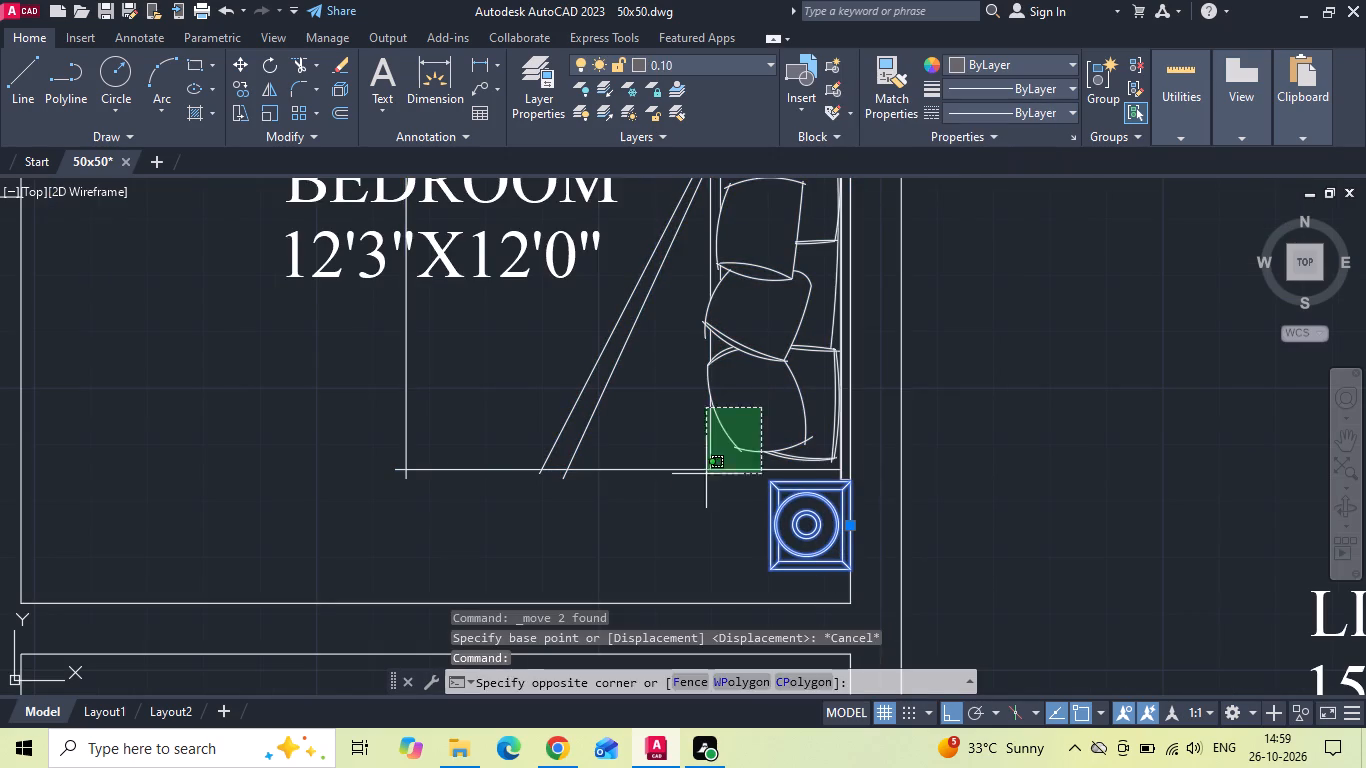
click(680, 502)
scroll(675, 503, down, 1)
click(749, 219)
right_click(749, 219)
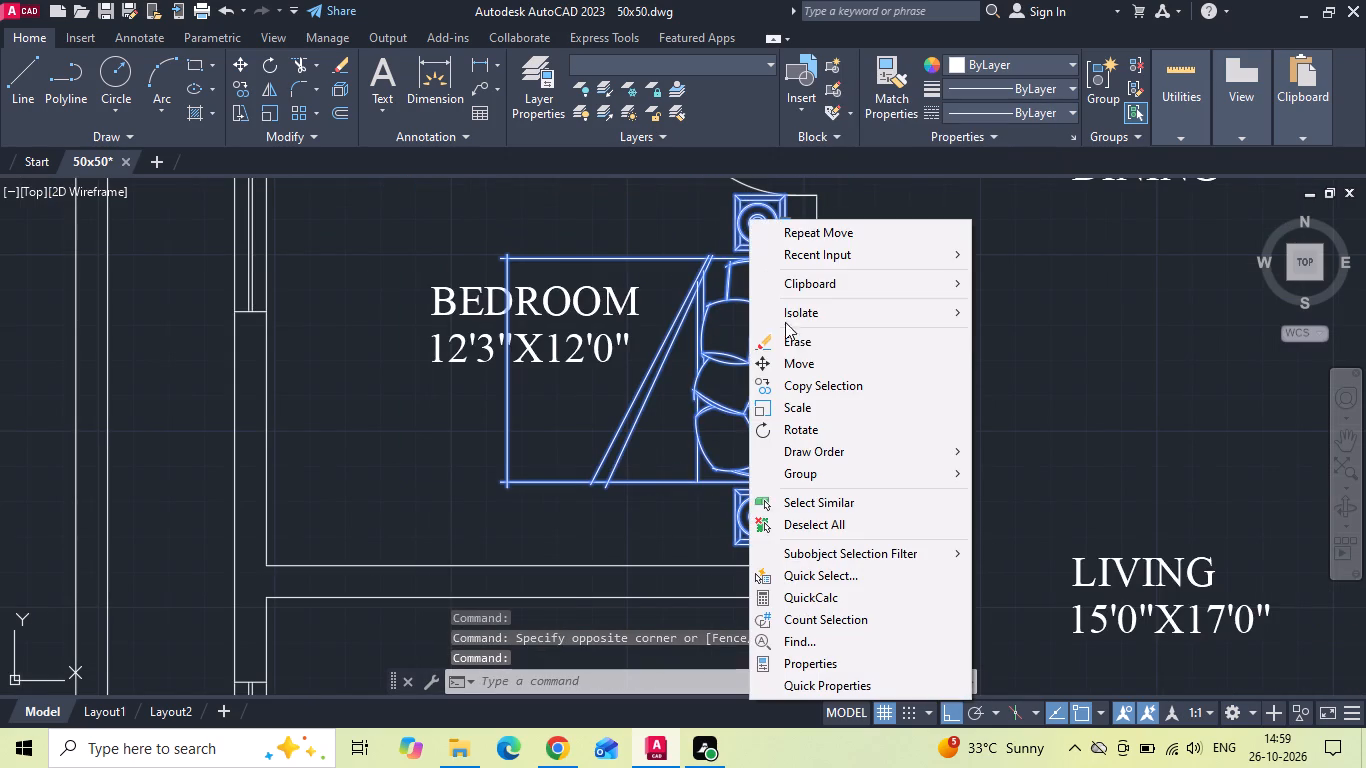
click(786, 360)
scroll(779, 538, up, 3)
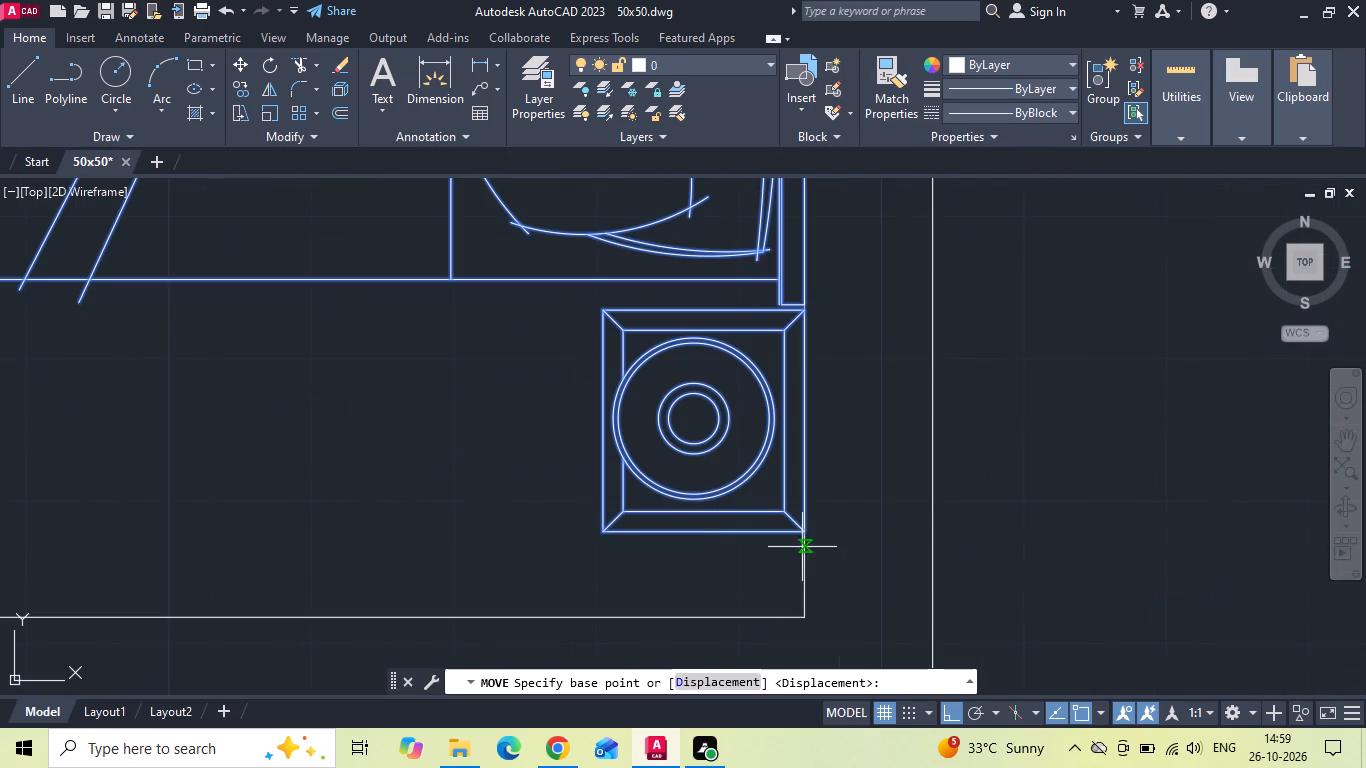
click(806, 534)
click(803, 616)
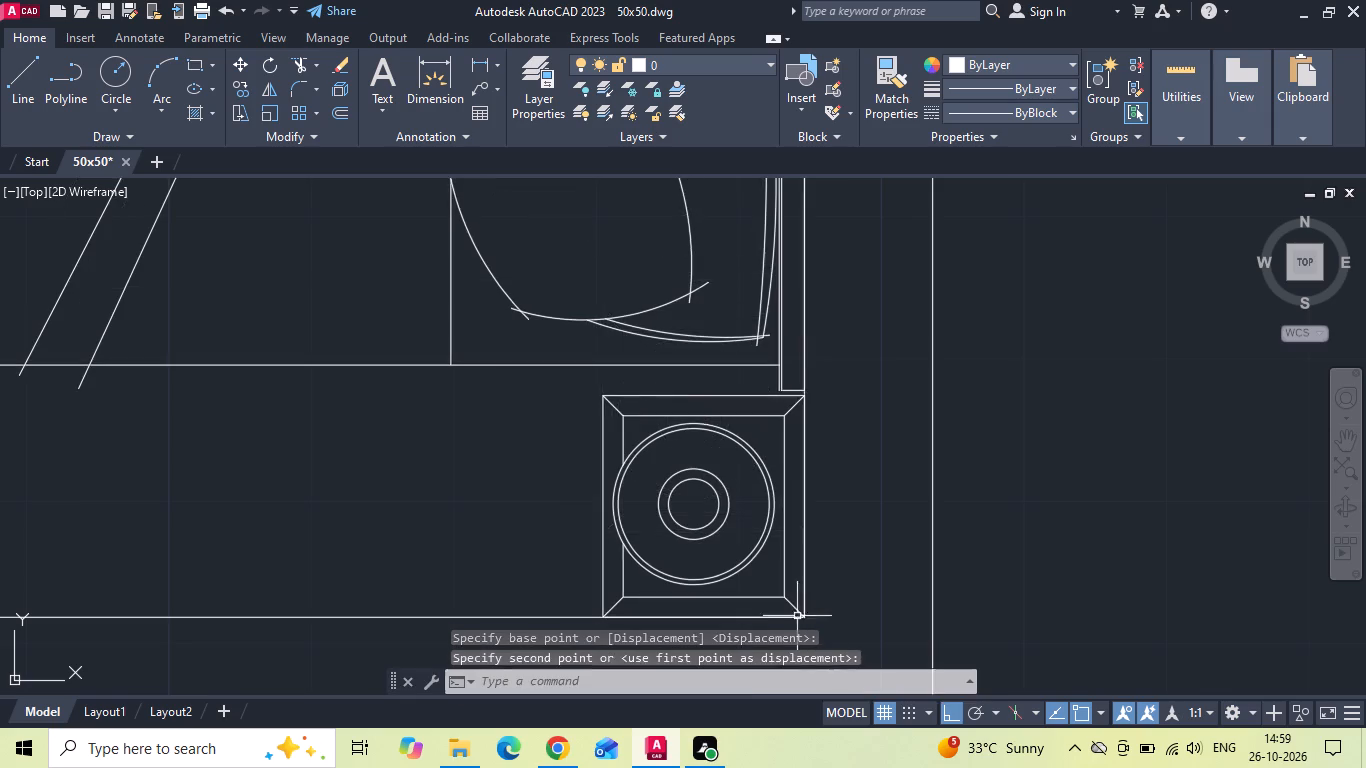
Move the BEDROOM 12'3"X12'0" label straight north, away from the middle of the bed.
scroll(755, 616, down, 3)
scroll(645, 577, down, 1)
click(560, 460)
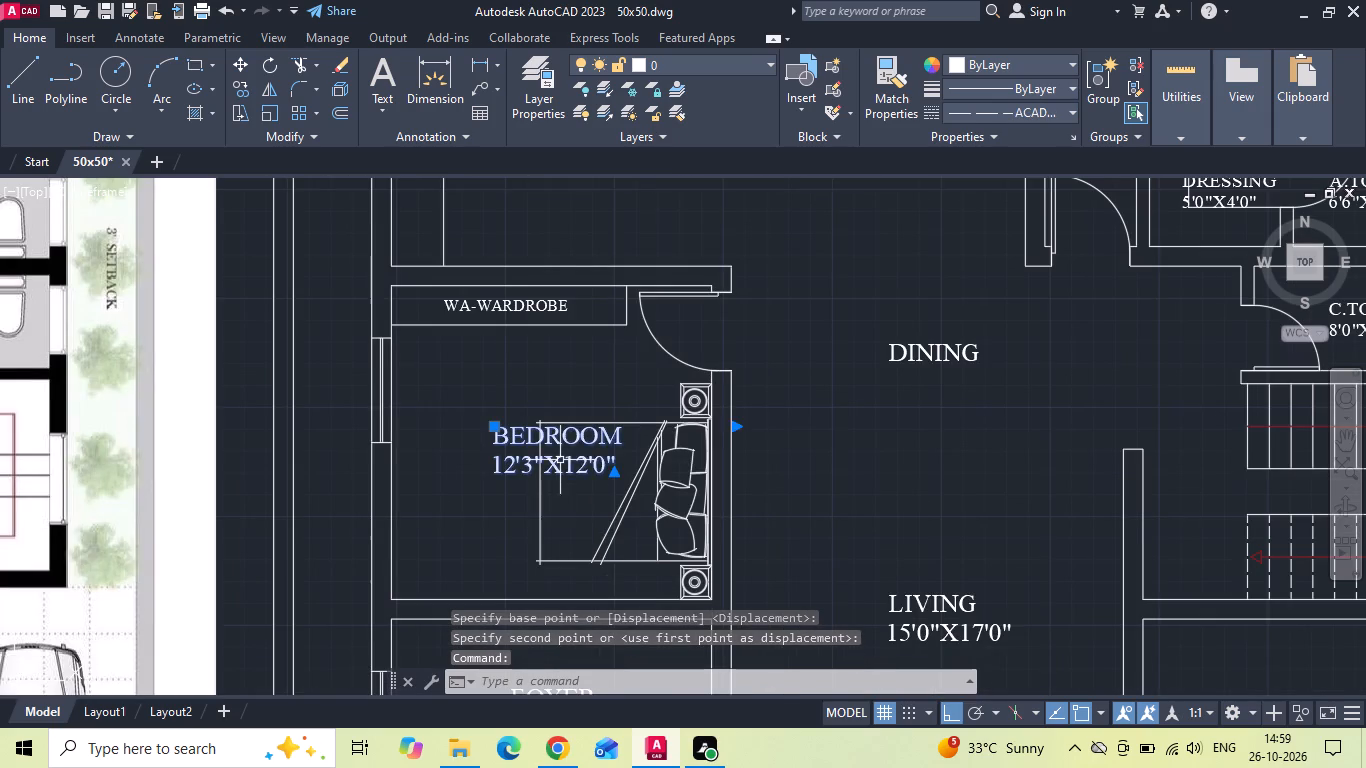
right_click(560, 460)
click(608, 362)
click(861, 438)
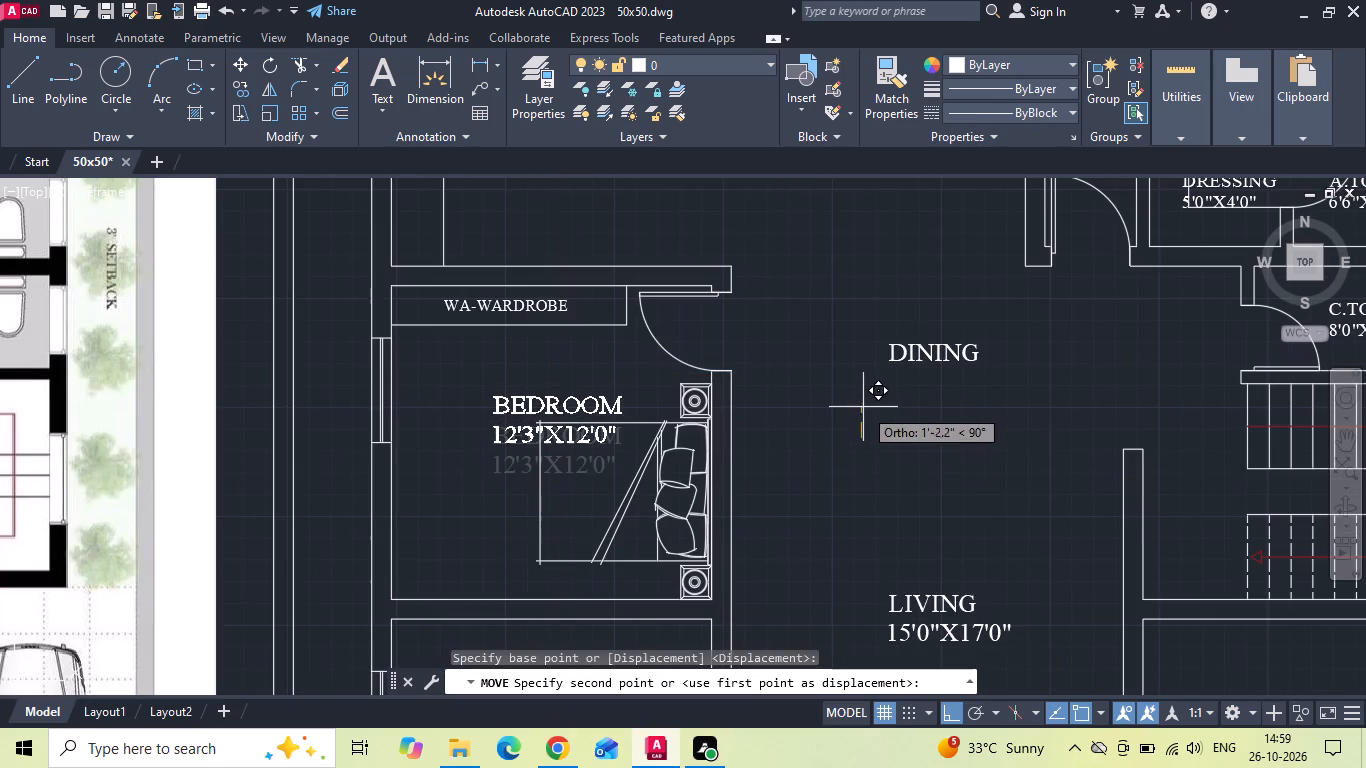
click(857, 389)
Save the drawing.
scroll(837, 435, down, 2)
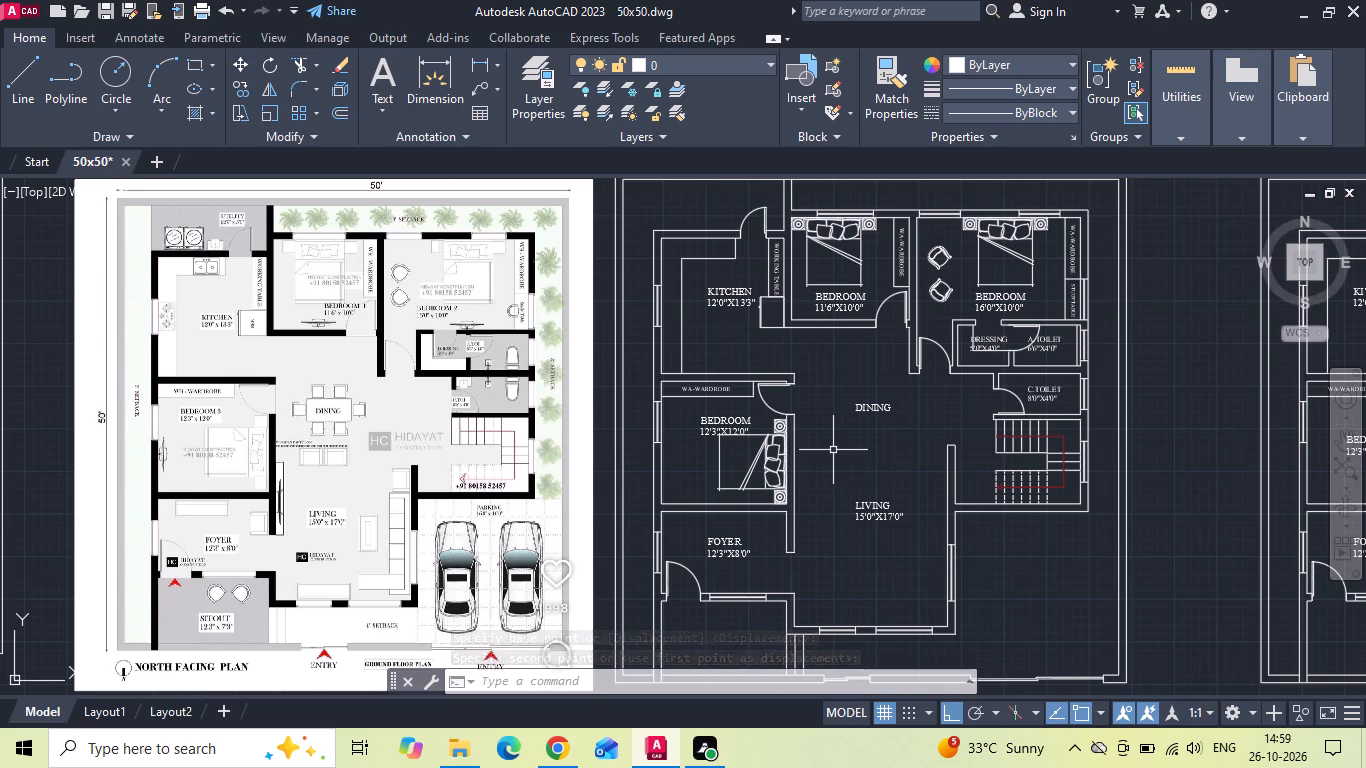
key(ctrl+s)
key(ctrl+s)
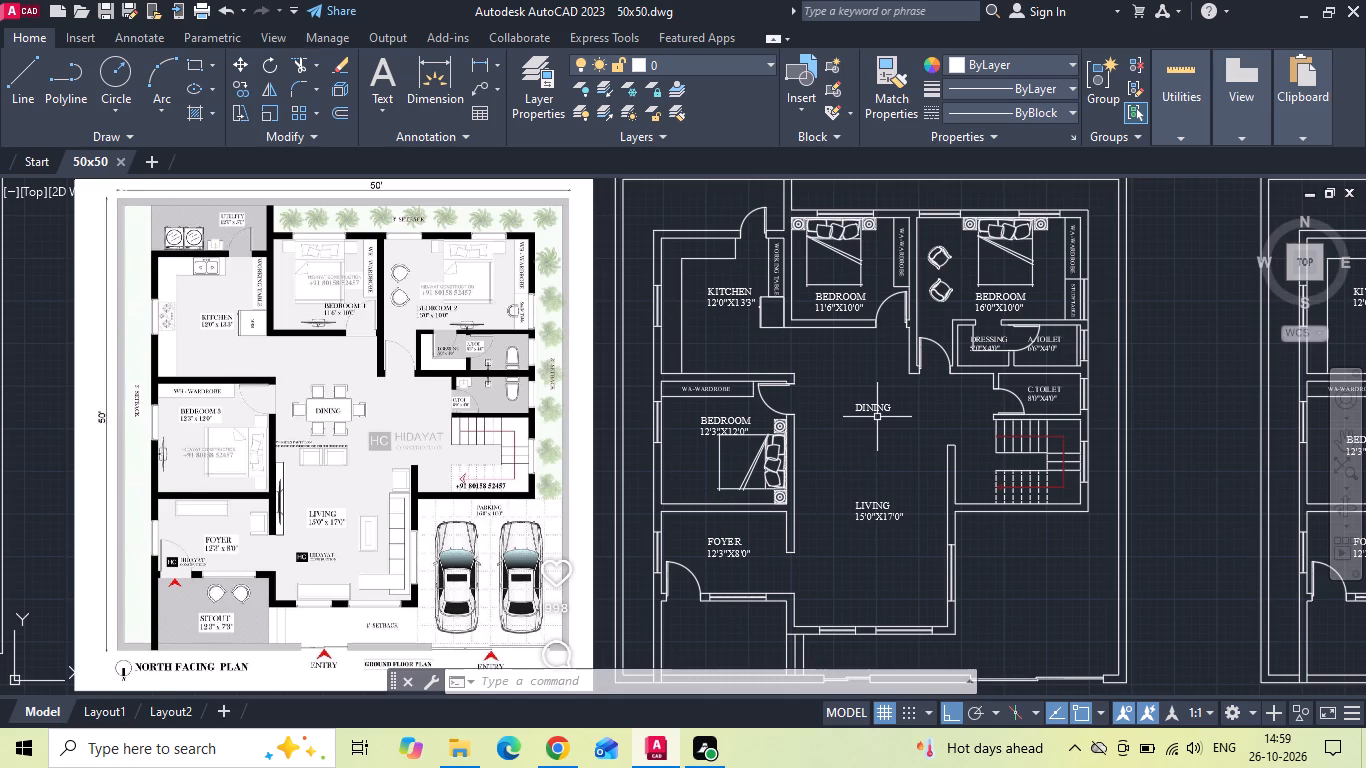
key(ctrl+s)
key(ctrl+s)
key(ctrl+s)
Copy the stove and double sink from the older plan's kitchen to the 12'0"X13'3" kitchen, matching the inner northwest corners.
middle_drag(859, 403, 854, 380)
scroll(865, 396, down, 2)
scroll(410, 346, up, 2)
scroll(333, 292, up, 2)
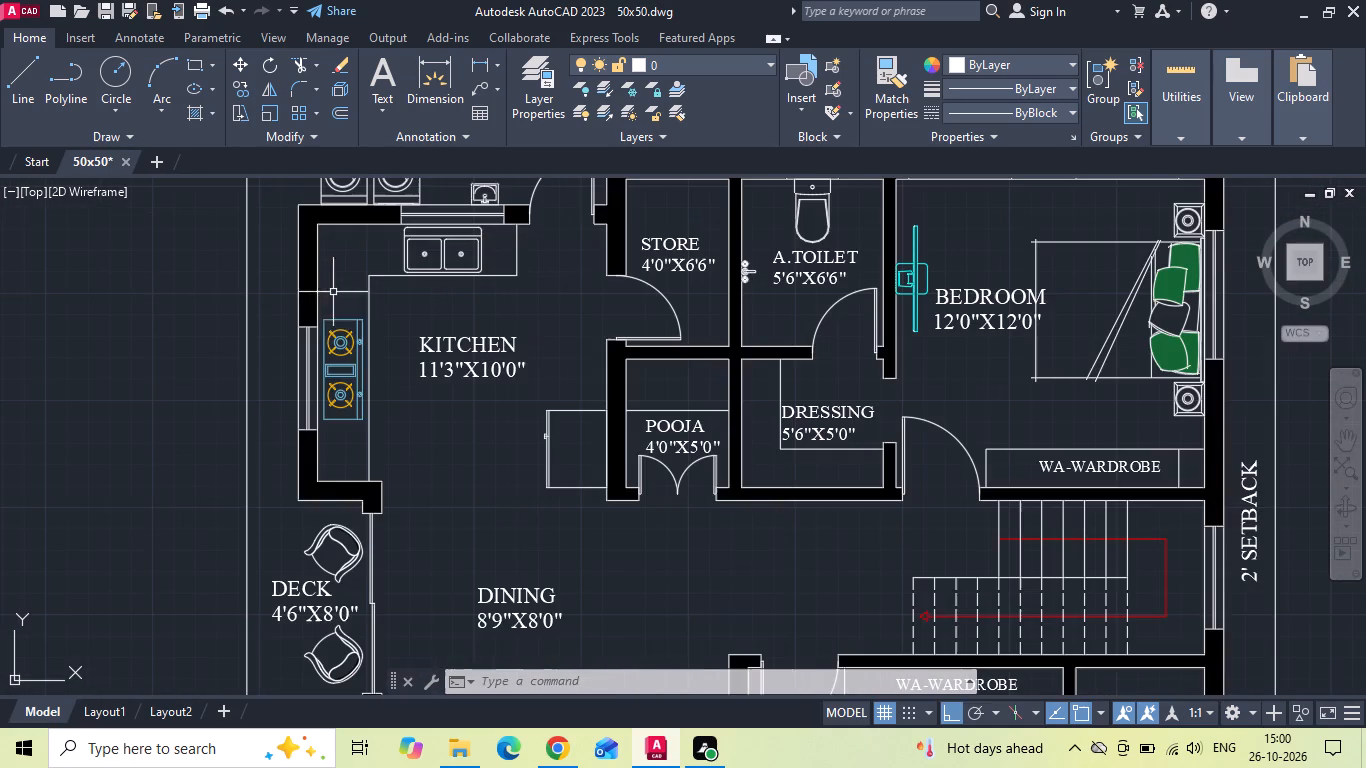
click(345, 322)
click(410, 263)
right_click(406, 259)
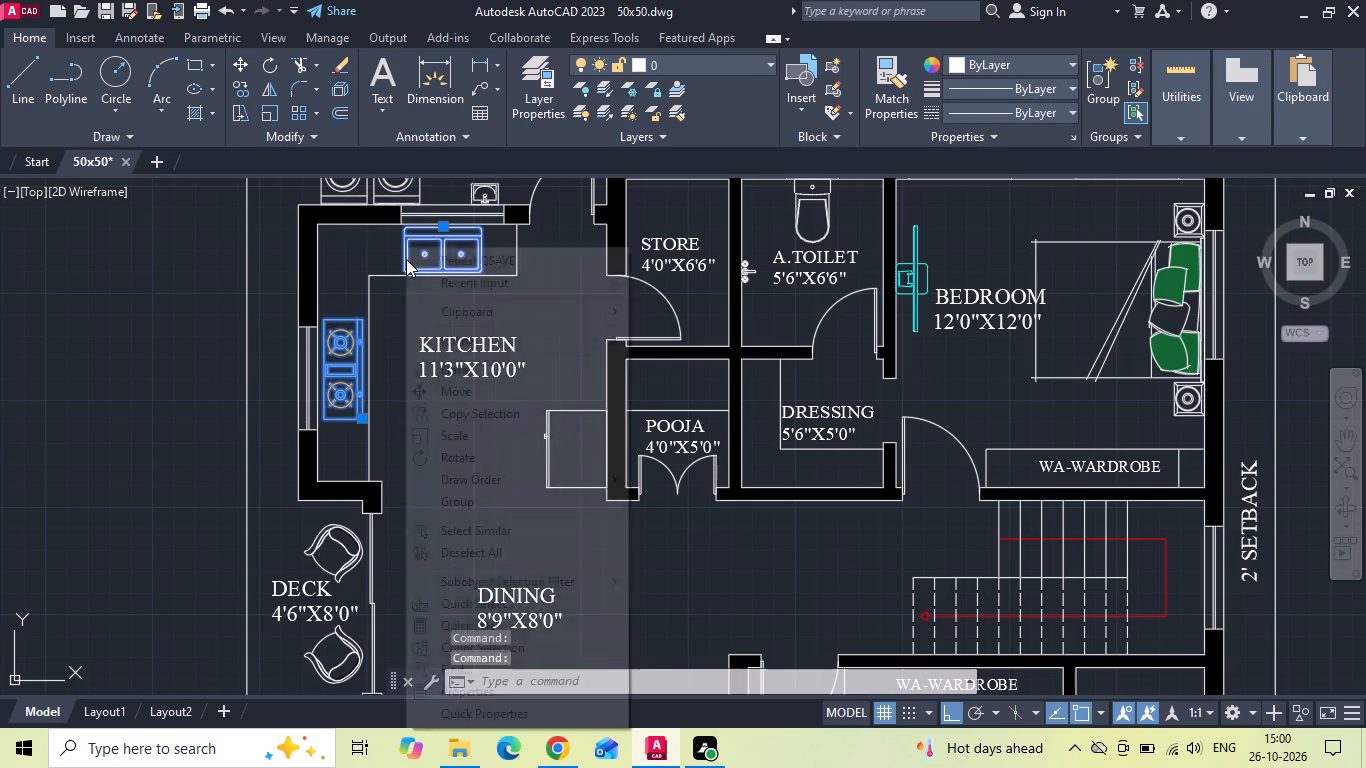
click(447, 408)
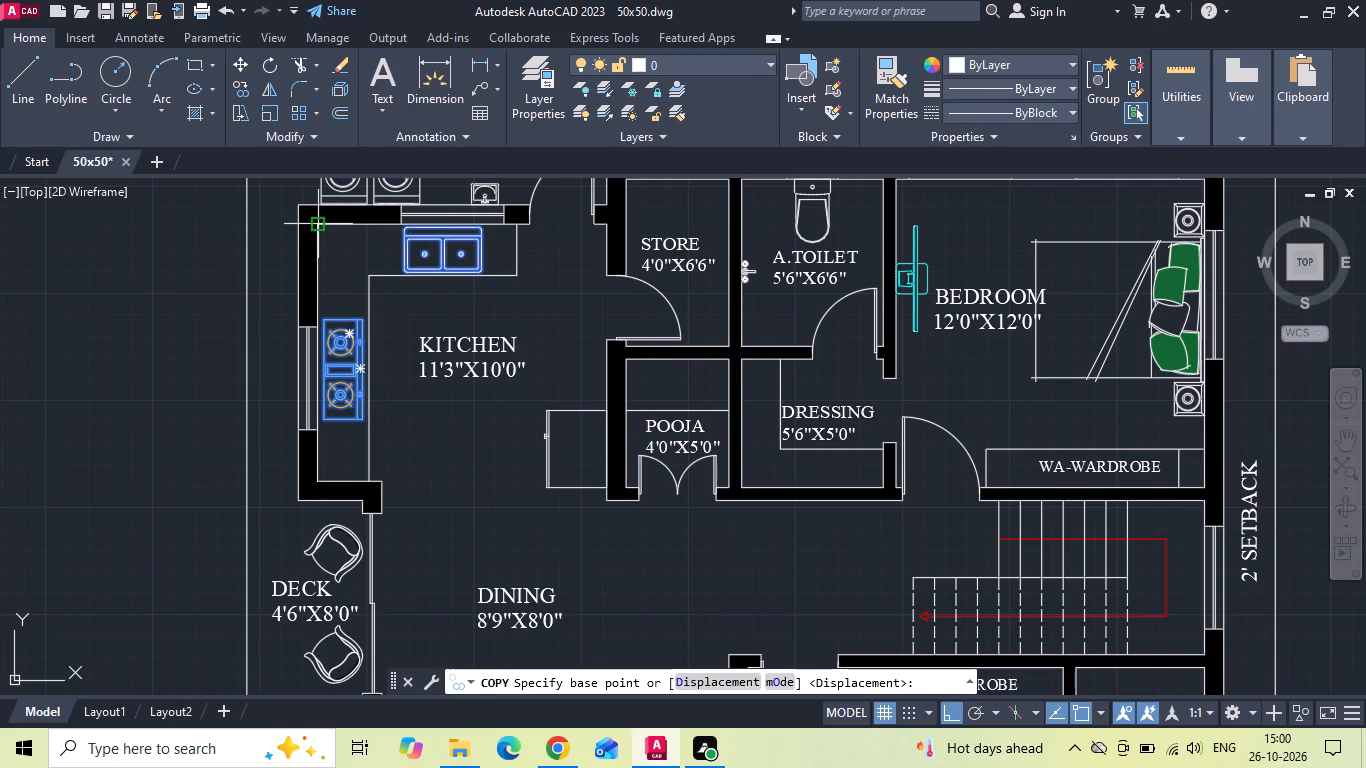
click(316, 228)
scroll(284, 317, down, 2)
middle_drag(968, 319, 329, 322)
scroll(698, 352, up, 2)
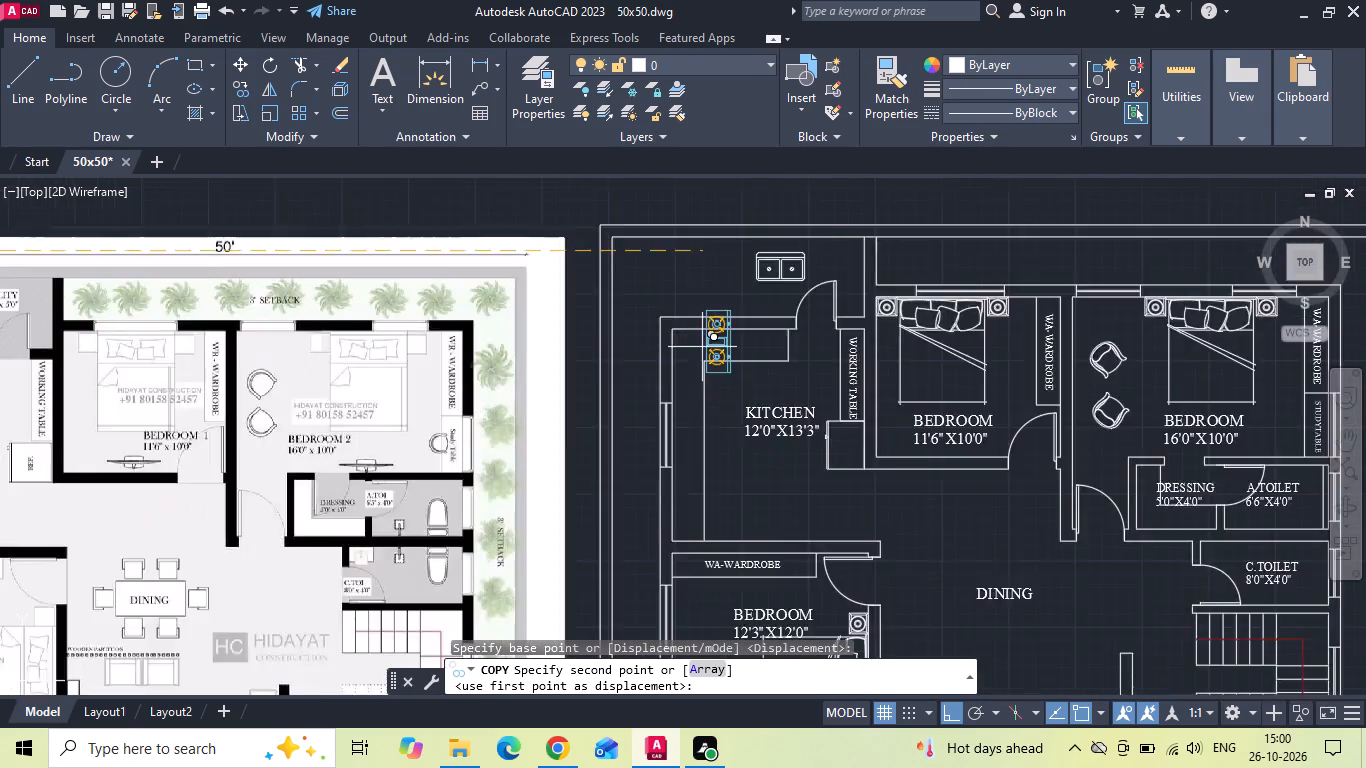
scroll(635, 350, up, 1)
click(662, 303)
middle_drag(678, 370, 678, 367)
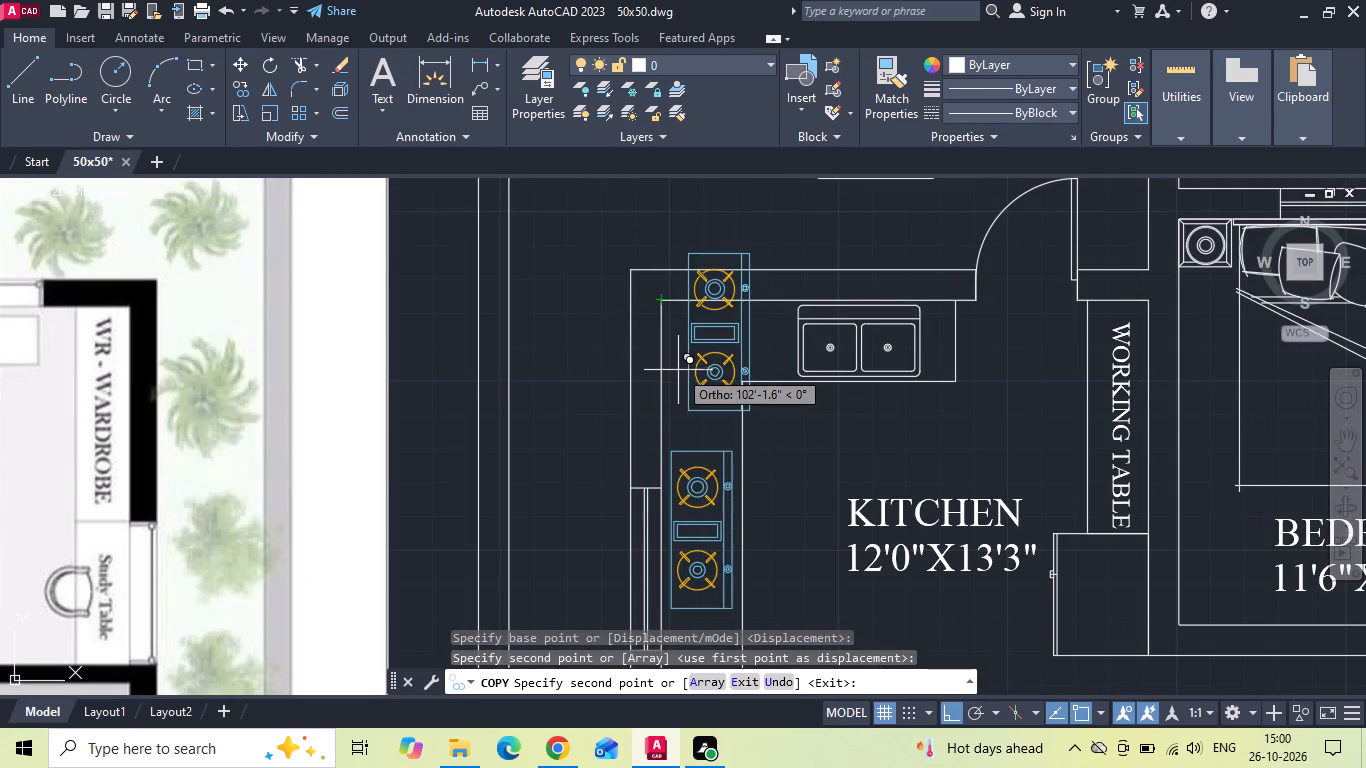
middle_drag(678, 367, 676, 324)
key(Escape)
Move the copied stove about 1 ft straight south along the kitchen's west counter, alongside the window.
scroll(682, 325, down, 3)
scroll(699, 407, up, 2)
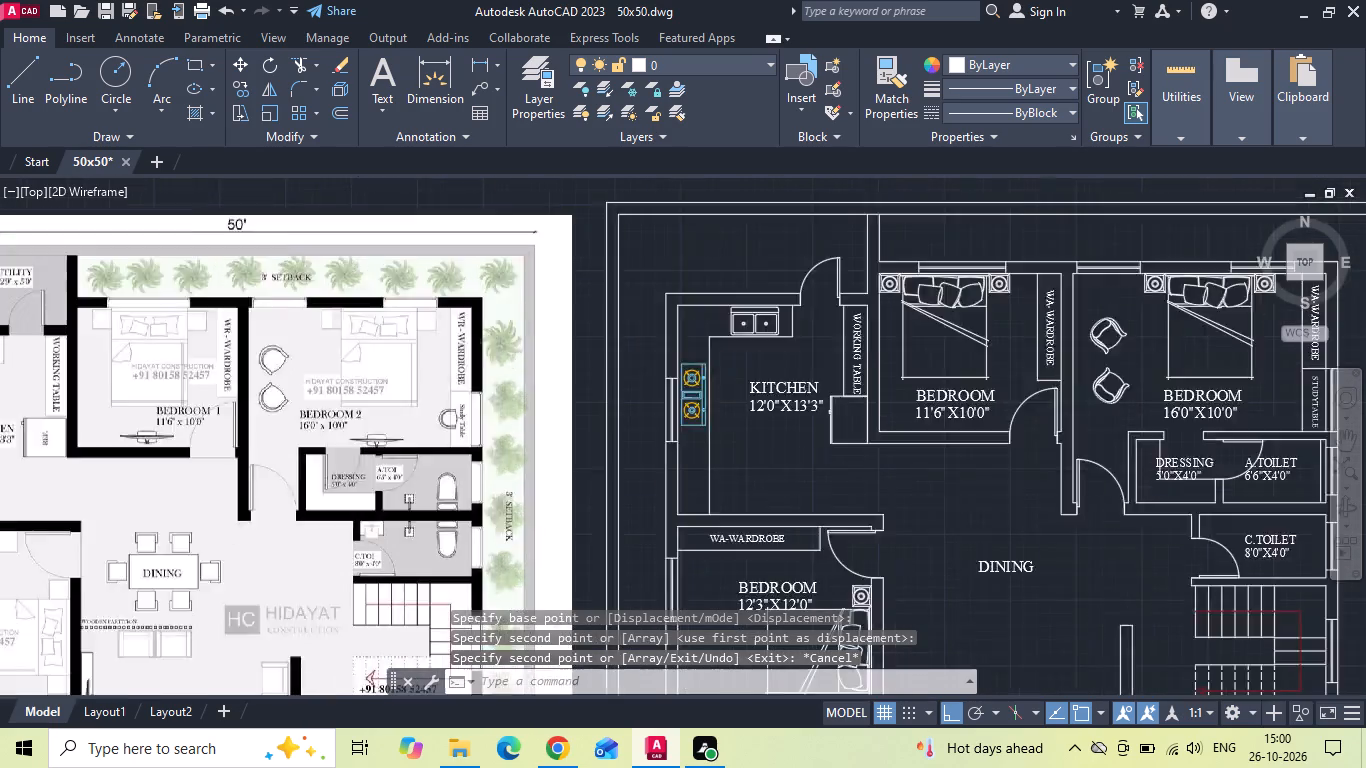
click(686, 379)
right_click(686, 379)
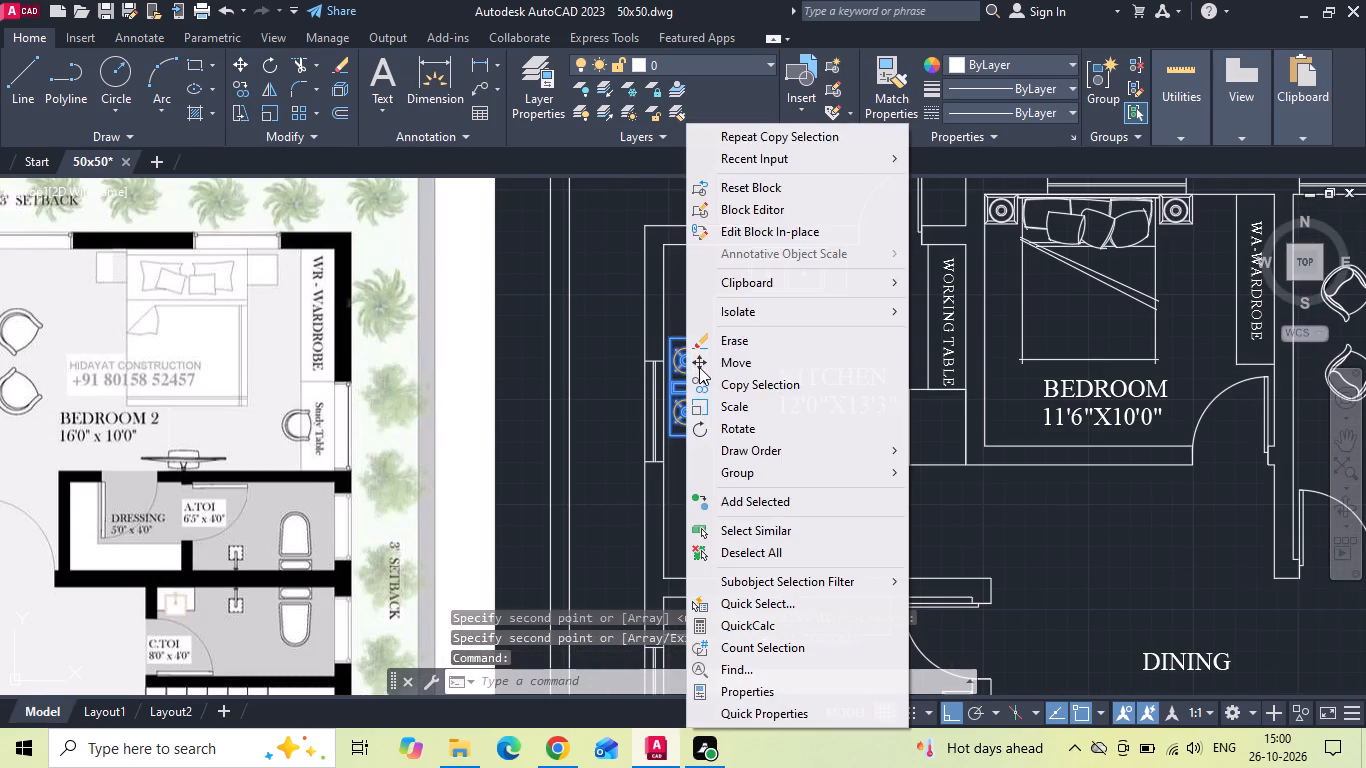
click(700, 366)
scroll(729, 421, up, 2)
click(752, 366)
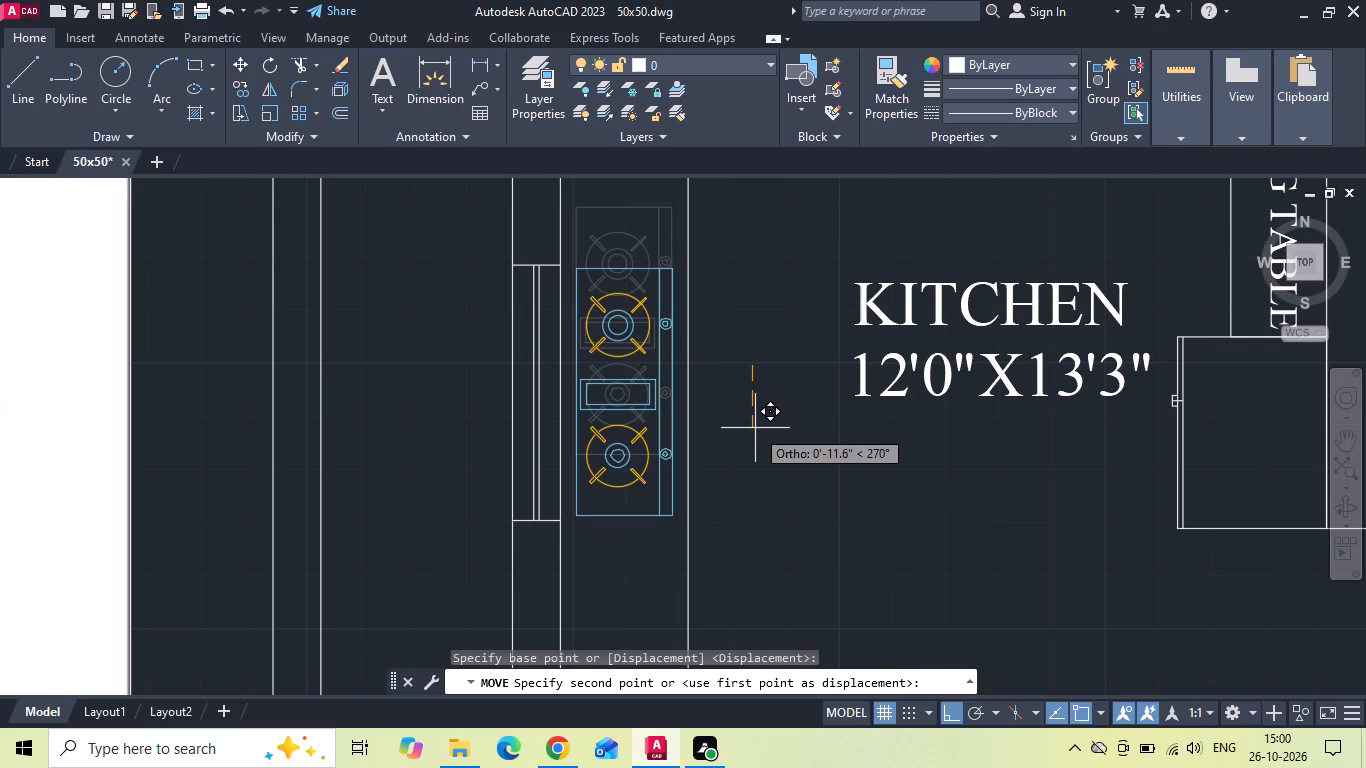
click(755, 428)
Copy the southern armchair in the 16'0"X10'0" bedroom east to the edge of the study table.
scroll(746, 423, down, 2)
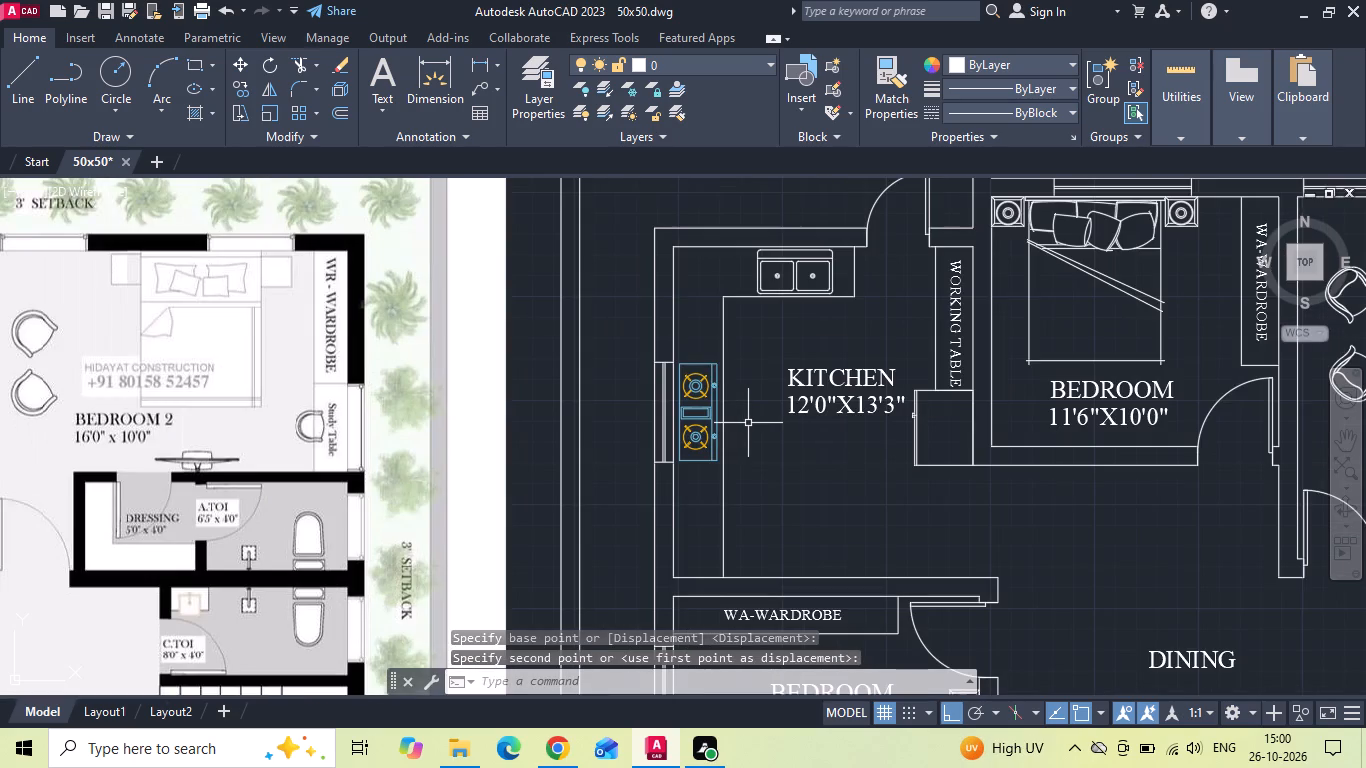
scroll(748, 423, down, 1)
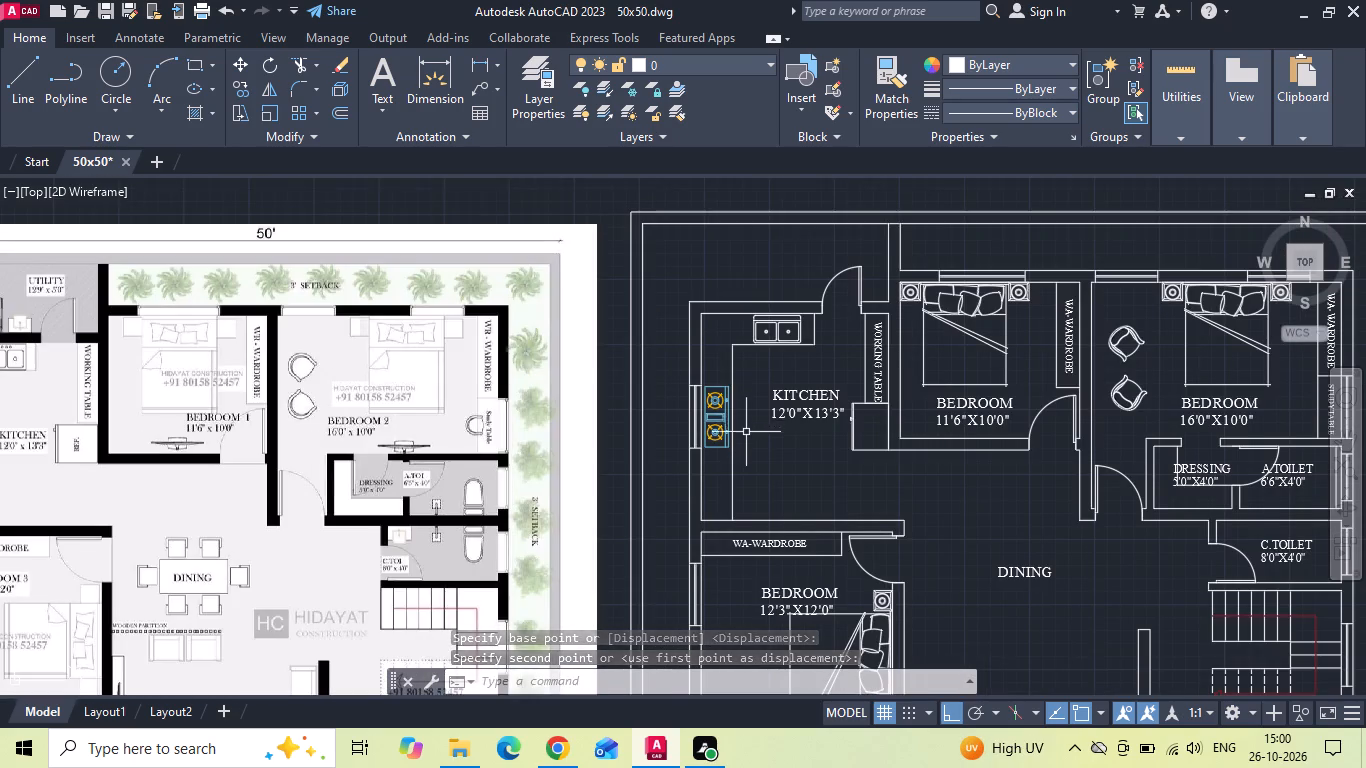
middle_drag(735, 429, 745, 338)
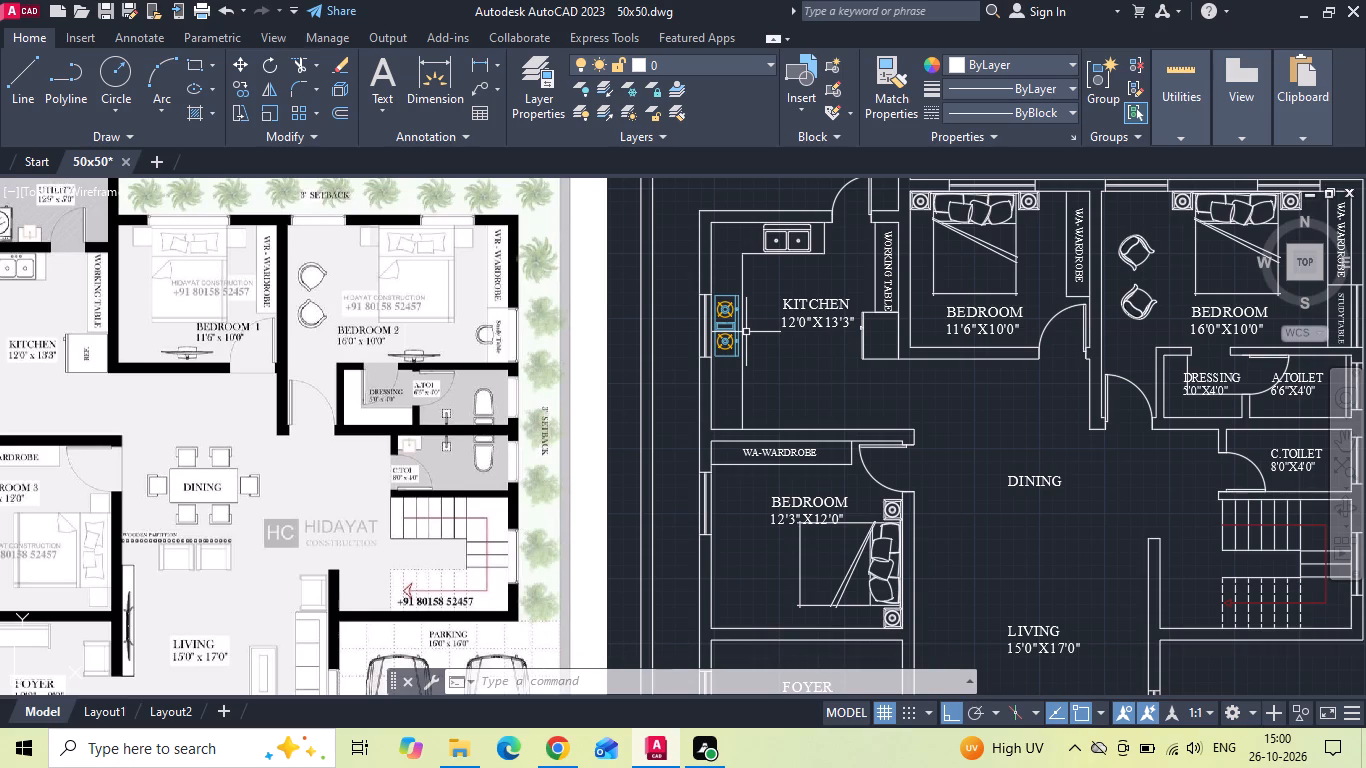
middle_drag(1137, 313, 829, 313)
drag(865, 304, 852, 313)
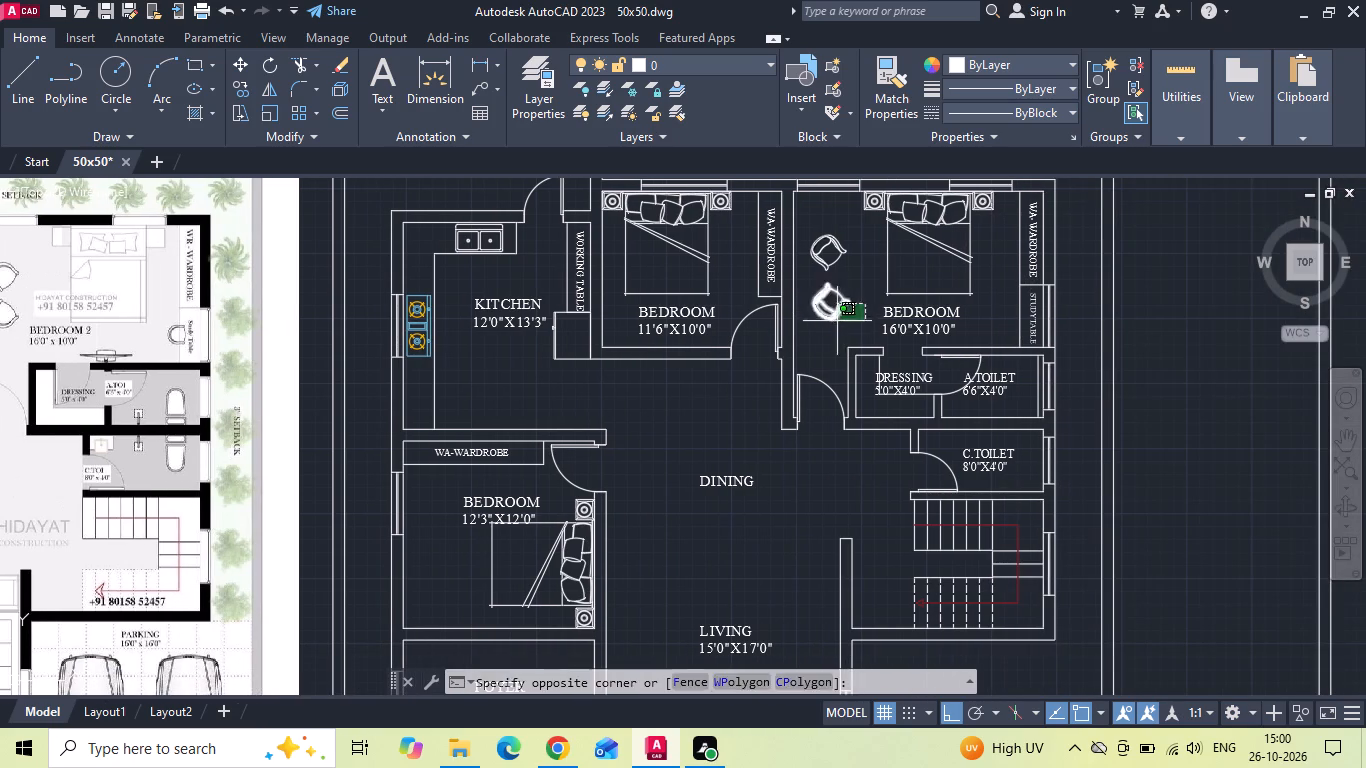
click(837, 321)
right_click(837, 321)
click(875, 393)
scroll(842, 288, up, 3)
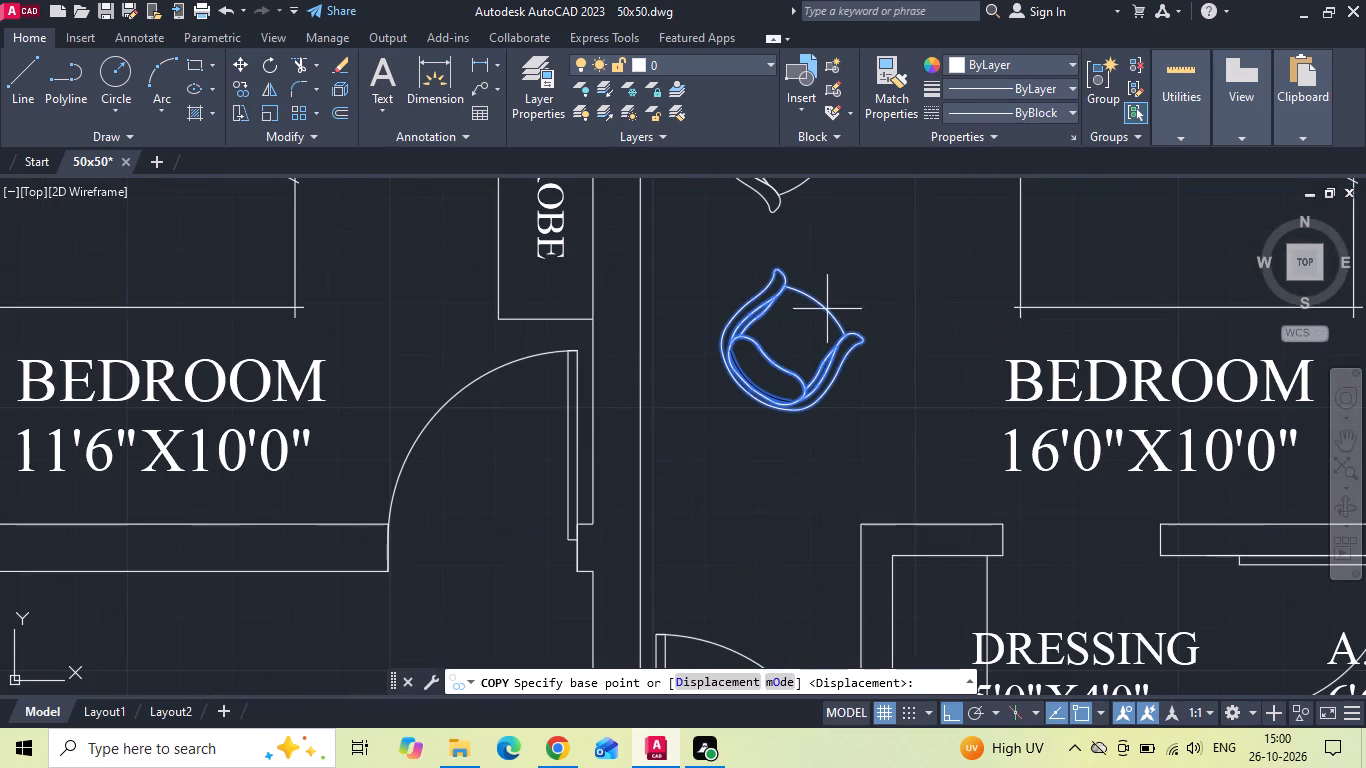
drag(819, 316, 833, 318)
scroll(780, 416, down, 2)
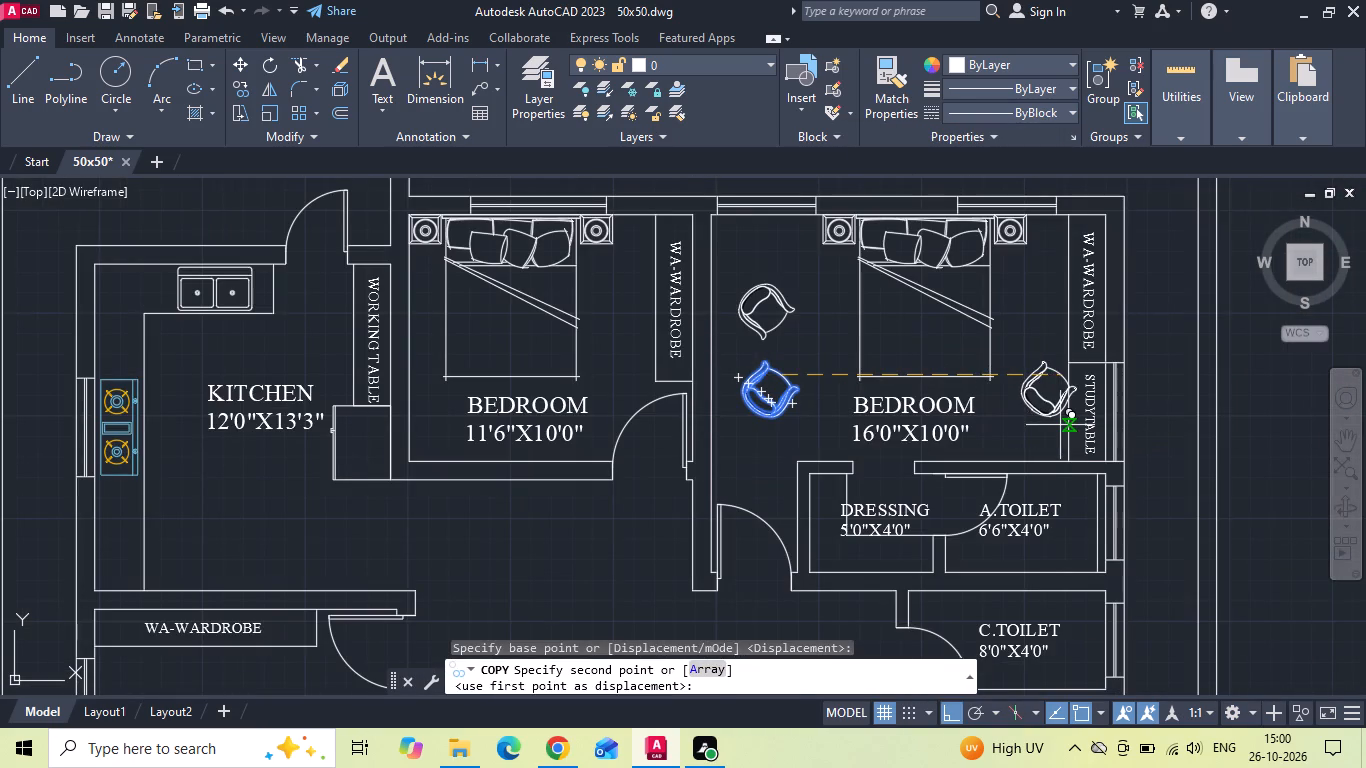
click(1060, 425)
scroll(1060, 425, up, 1)
middle_drag(1030, 419, 780, 351)
key(Escape)
Rotate the armchair at the study table by 45 degrees about its front edge where it meets the table.
scroll(779, 356, up, 2)
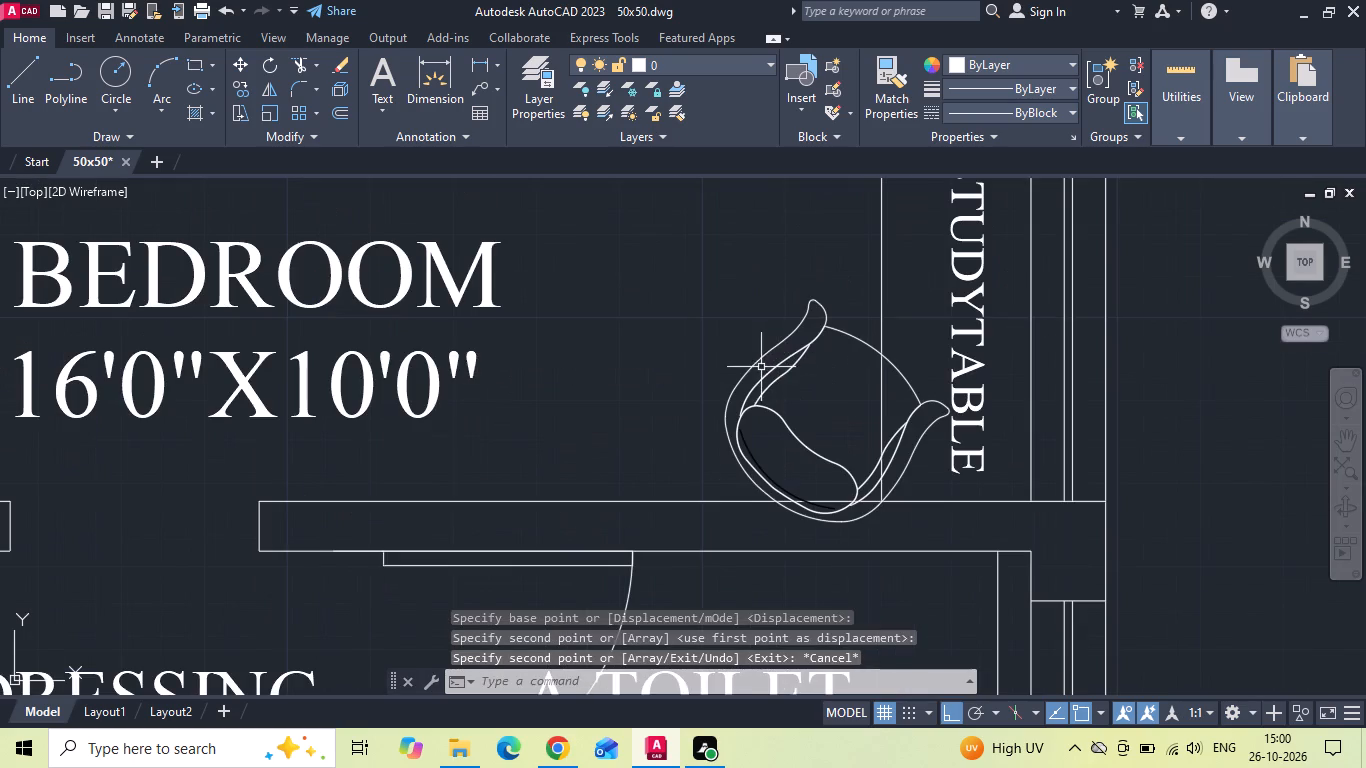
drag(759, 368, 758, 379)
click(742, 388)
right_click(739, 388)
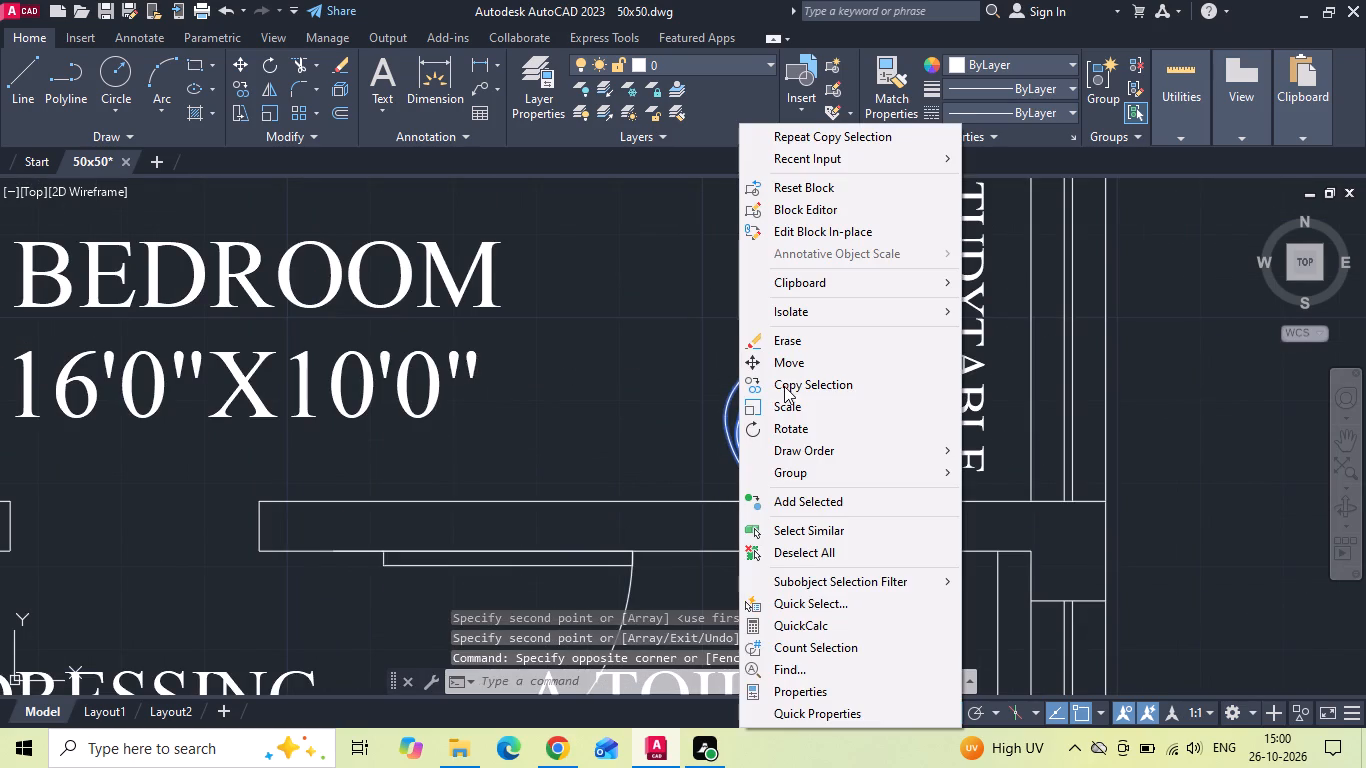
click(780, 423)
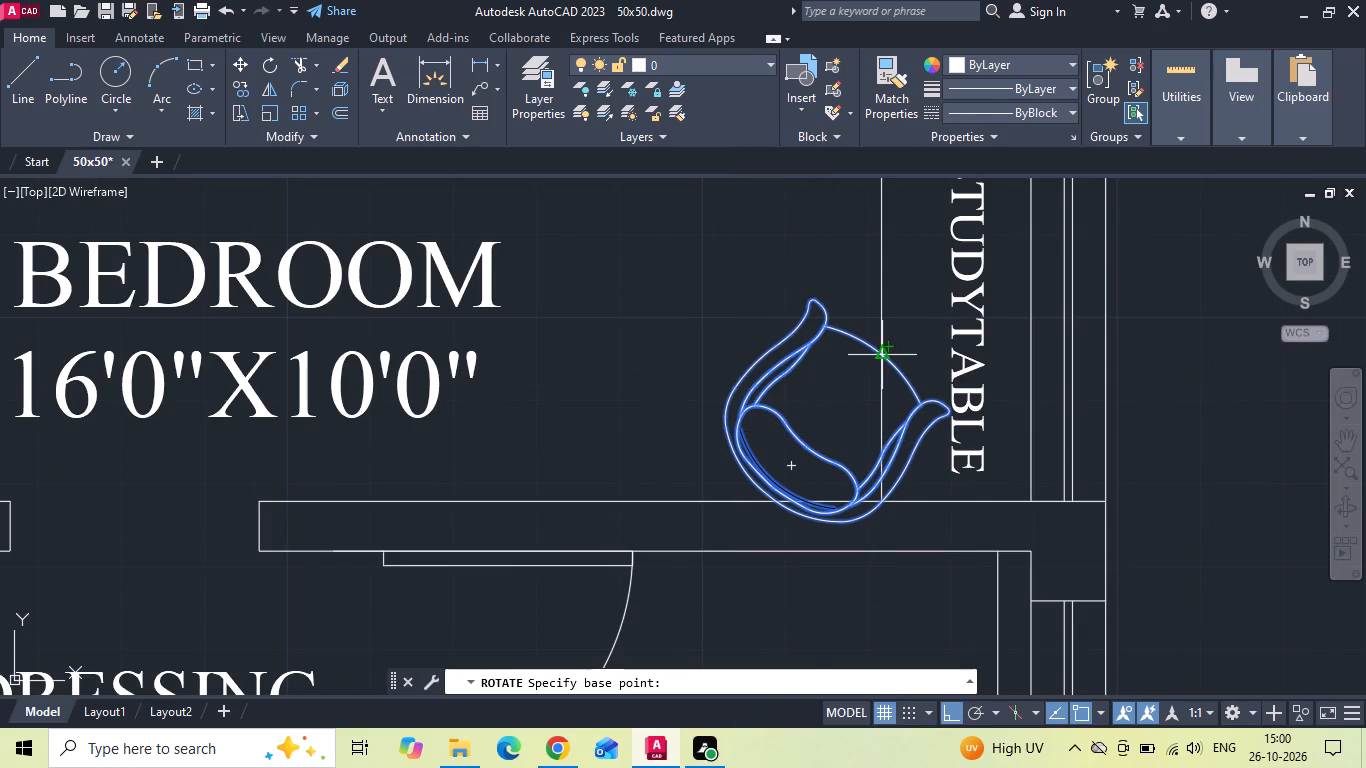
click(886, 357)
text(45)
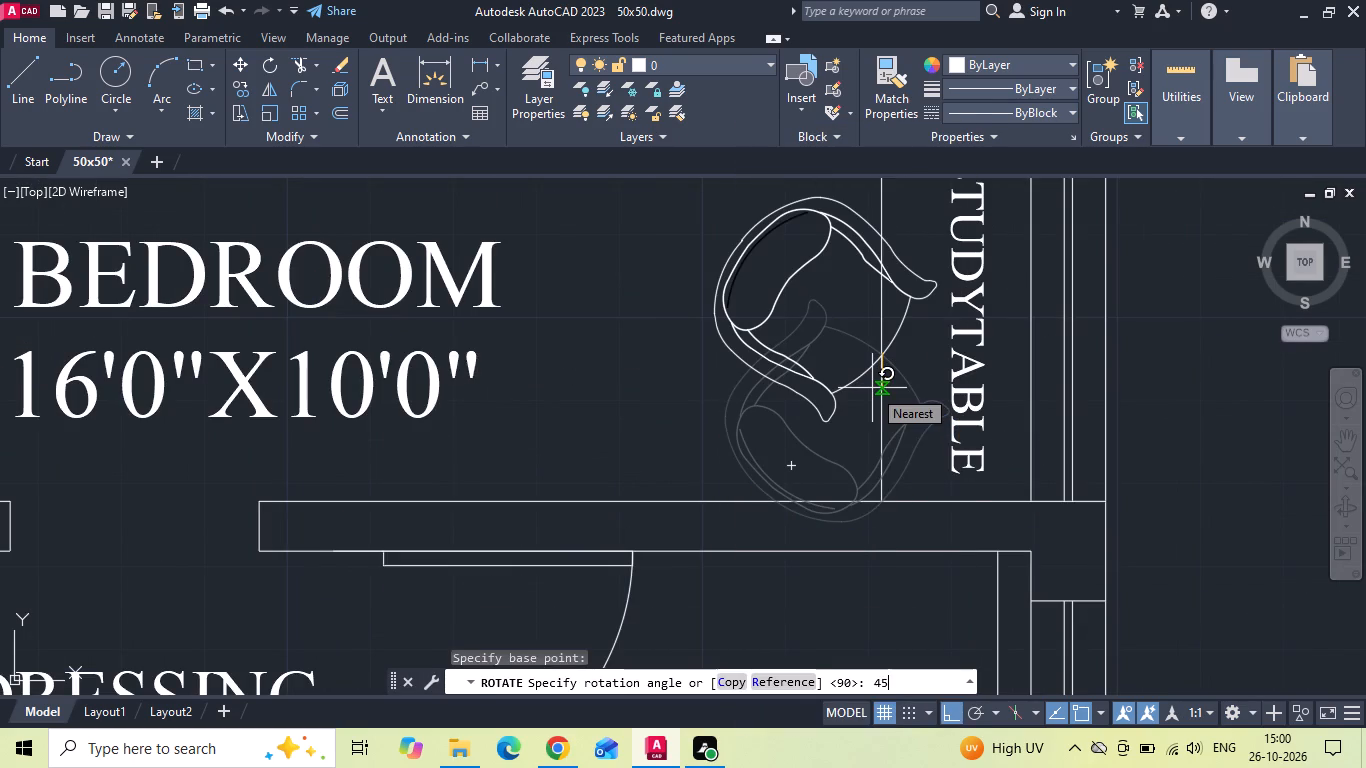
key(Return)
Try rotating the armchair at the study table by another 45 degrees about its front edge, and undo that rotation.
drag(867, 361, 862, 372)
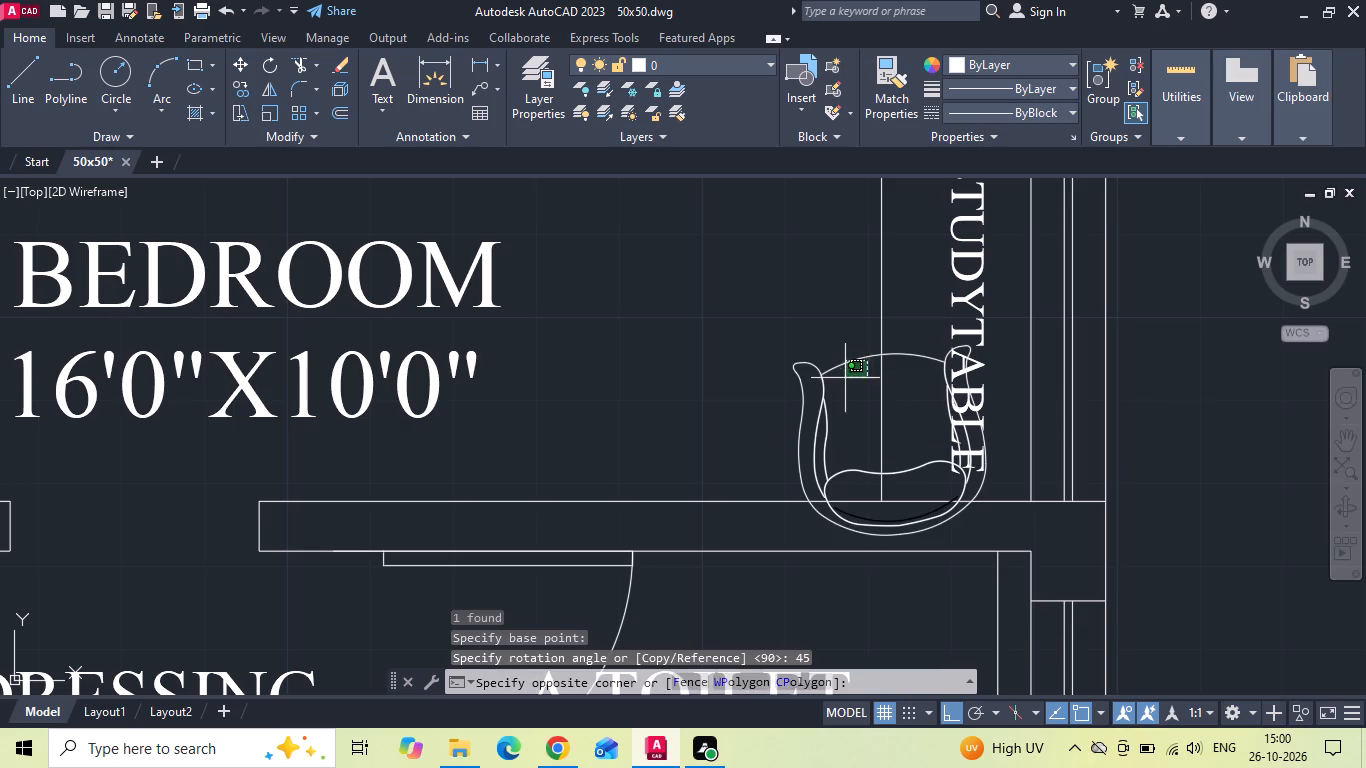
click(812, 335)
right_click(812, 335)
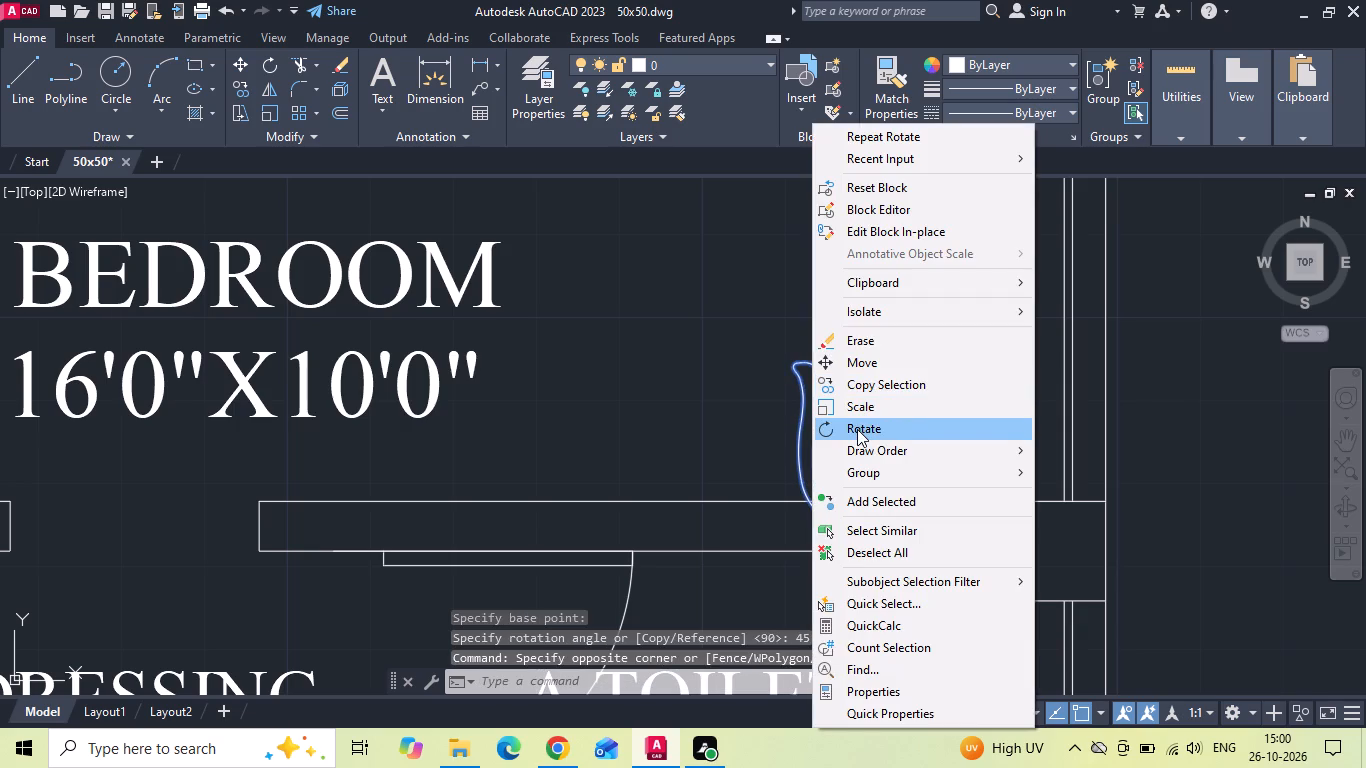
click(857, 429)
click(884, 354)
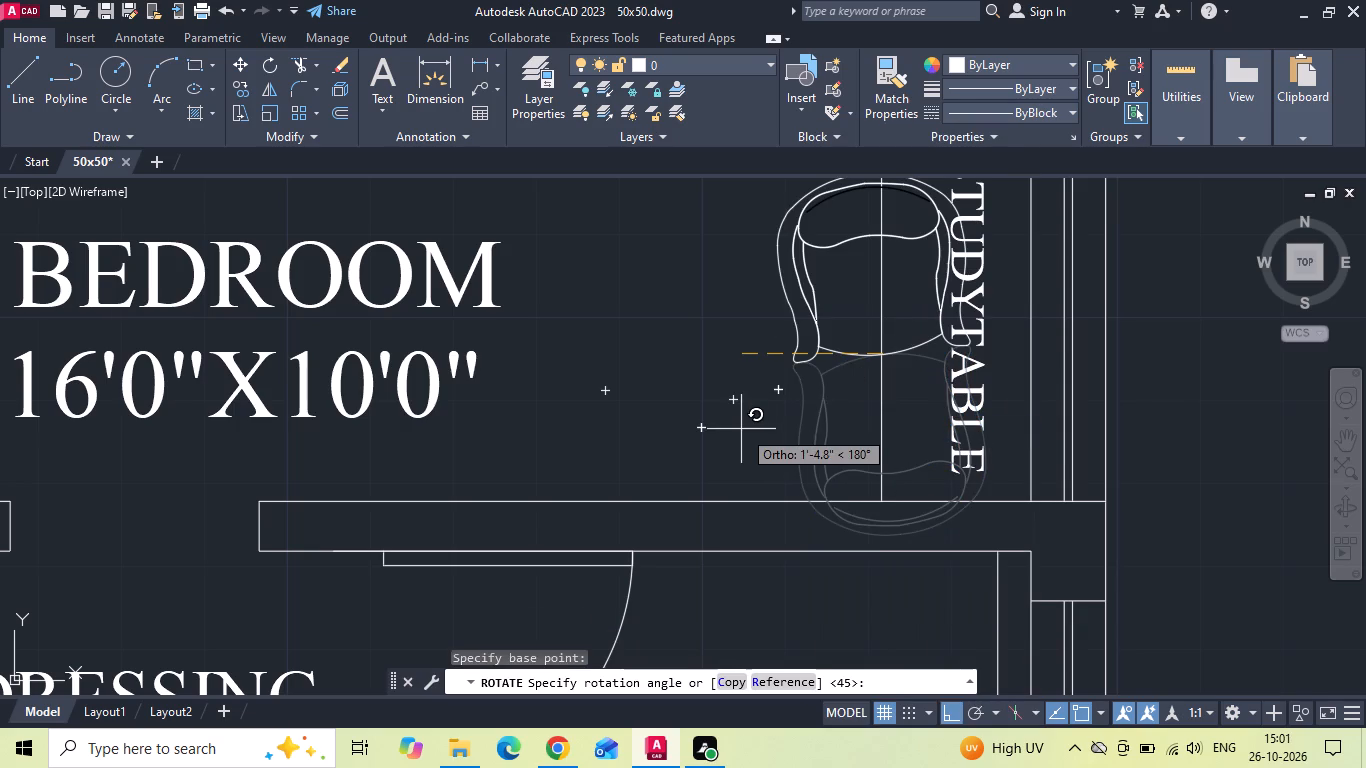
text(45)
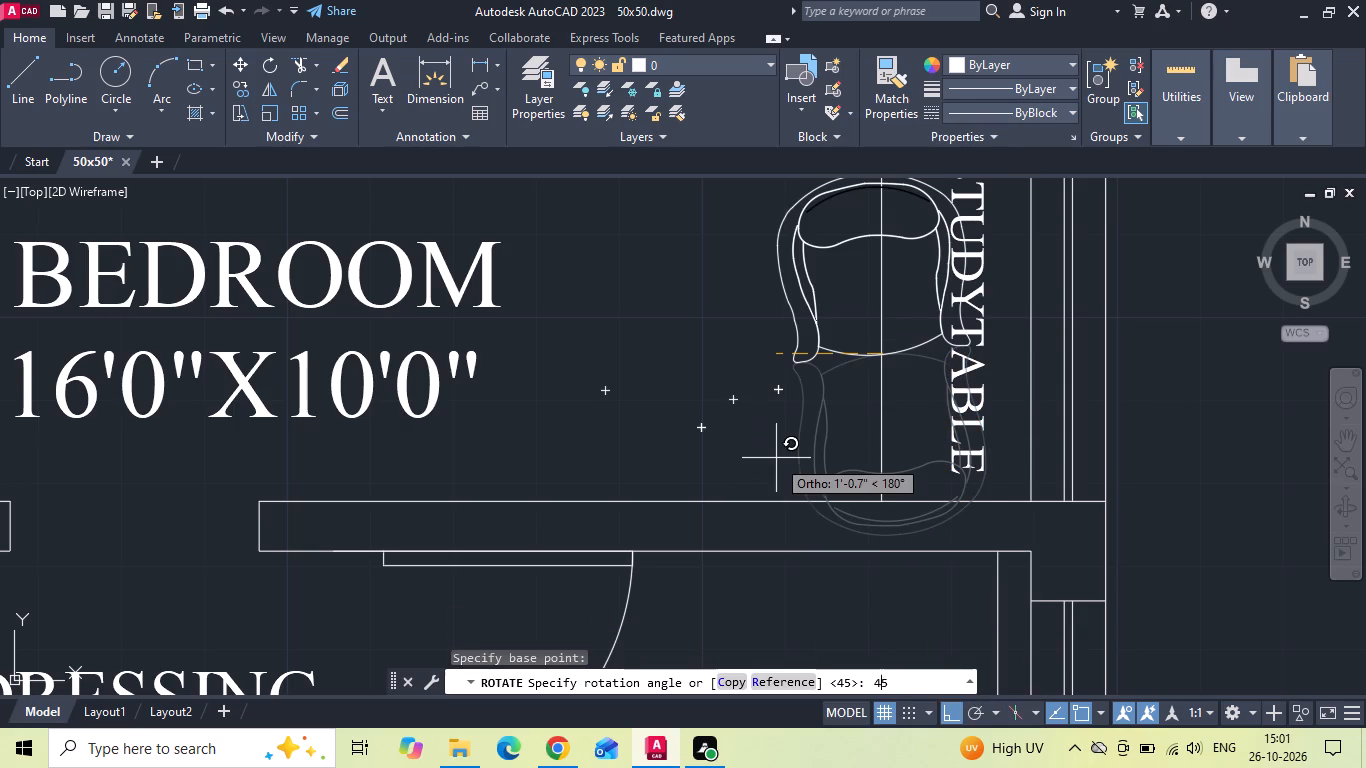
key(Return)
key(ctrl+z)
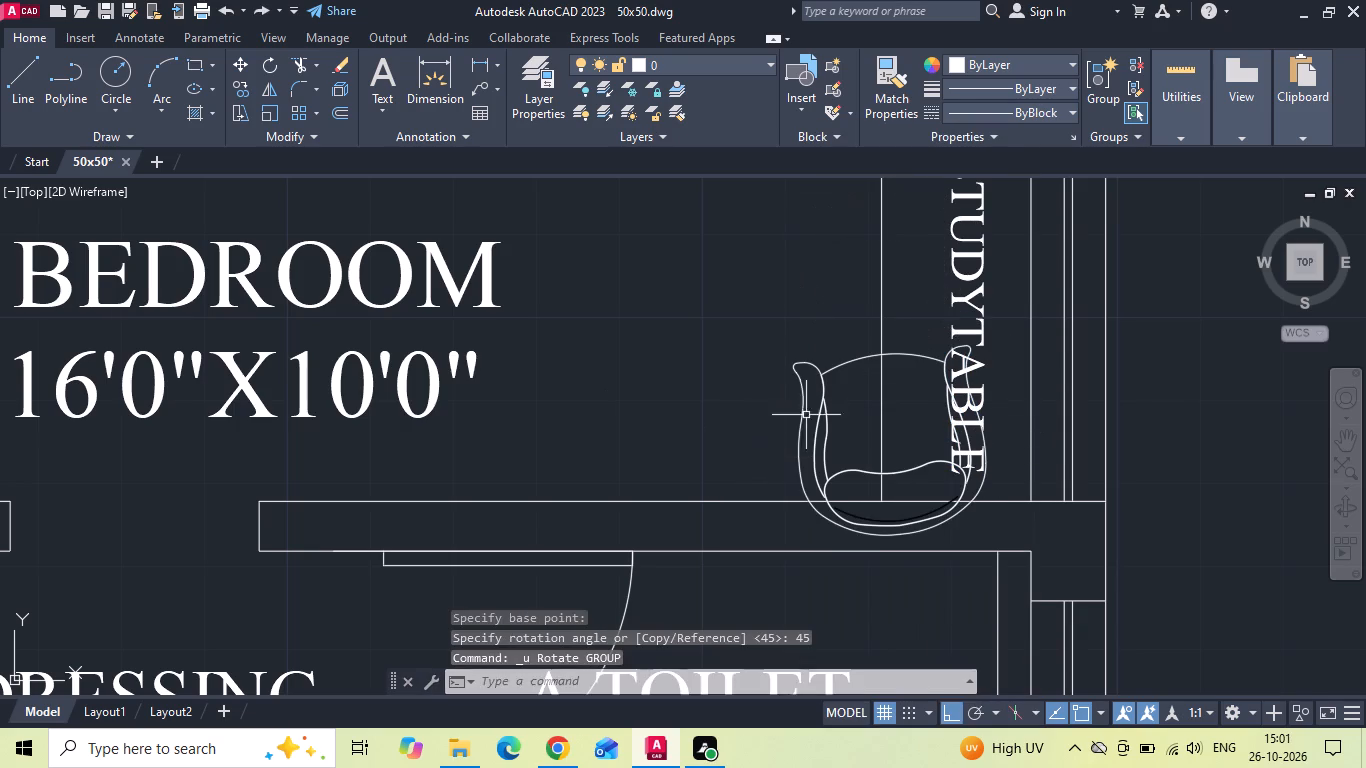
Rotate the armchair about 247 degrees around the point where its front edge meets the study table, turning it toward the table.
click(812, 396)
click(737, 360)
right_click(737, 360)
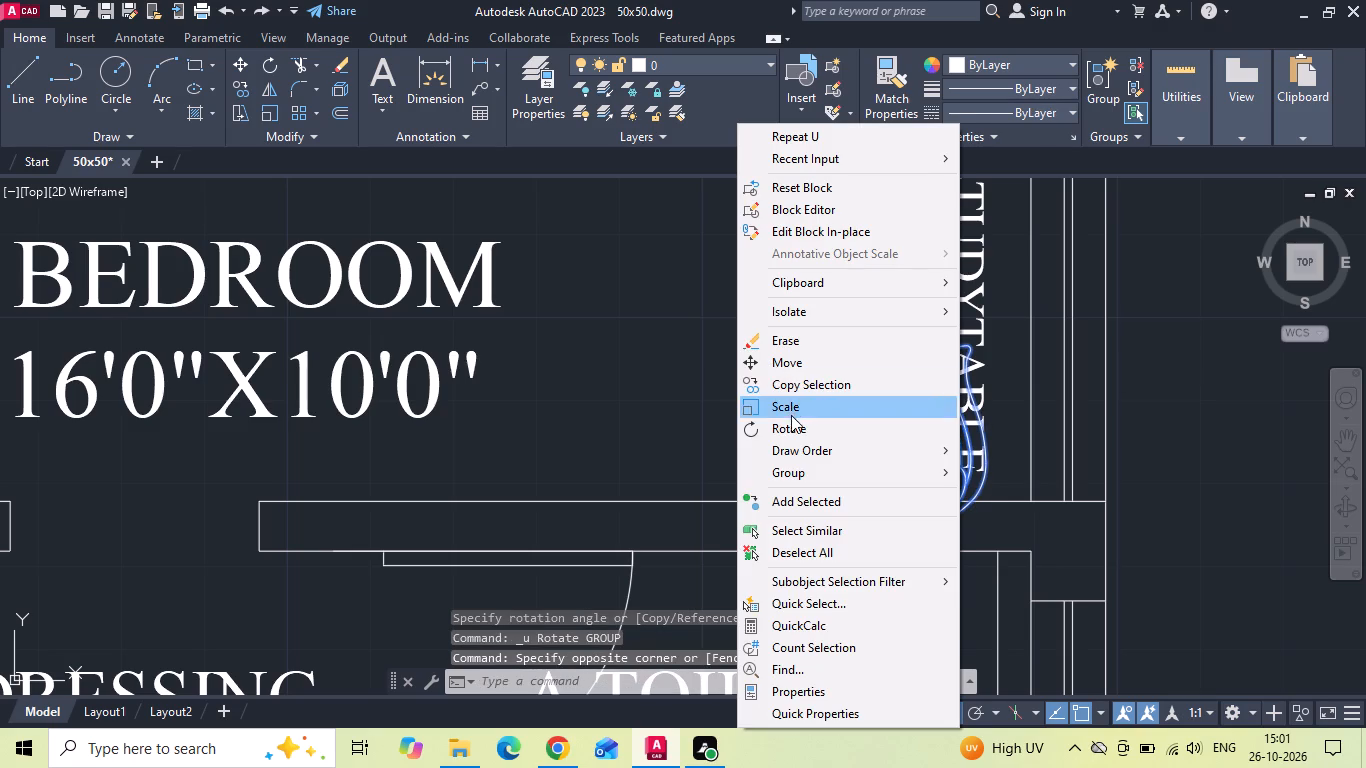
click(791, 426)
click(885, 355)
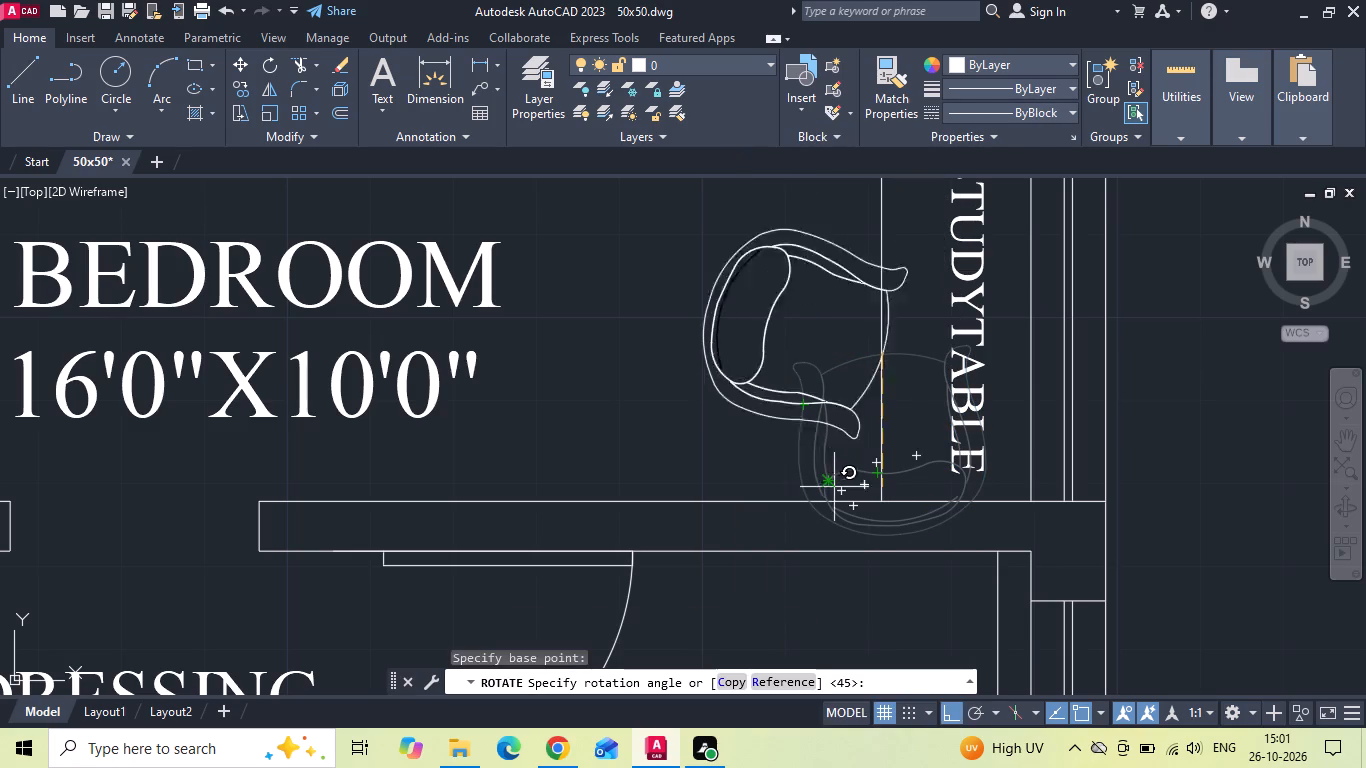
click(834, 487)
With Ortho off, rotate the armchair slightly about its front-edge contact point to face the study table more squarely.
click(832, 446)
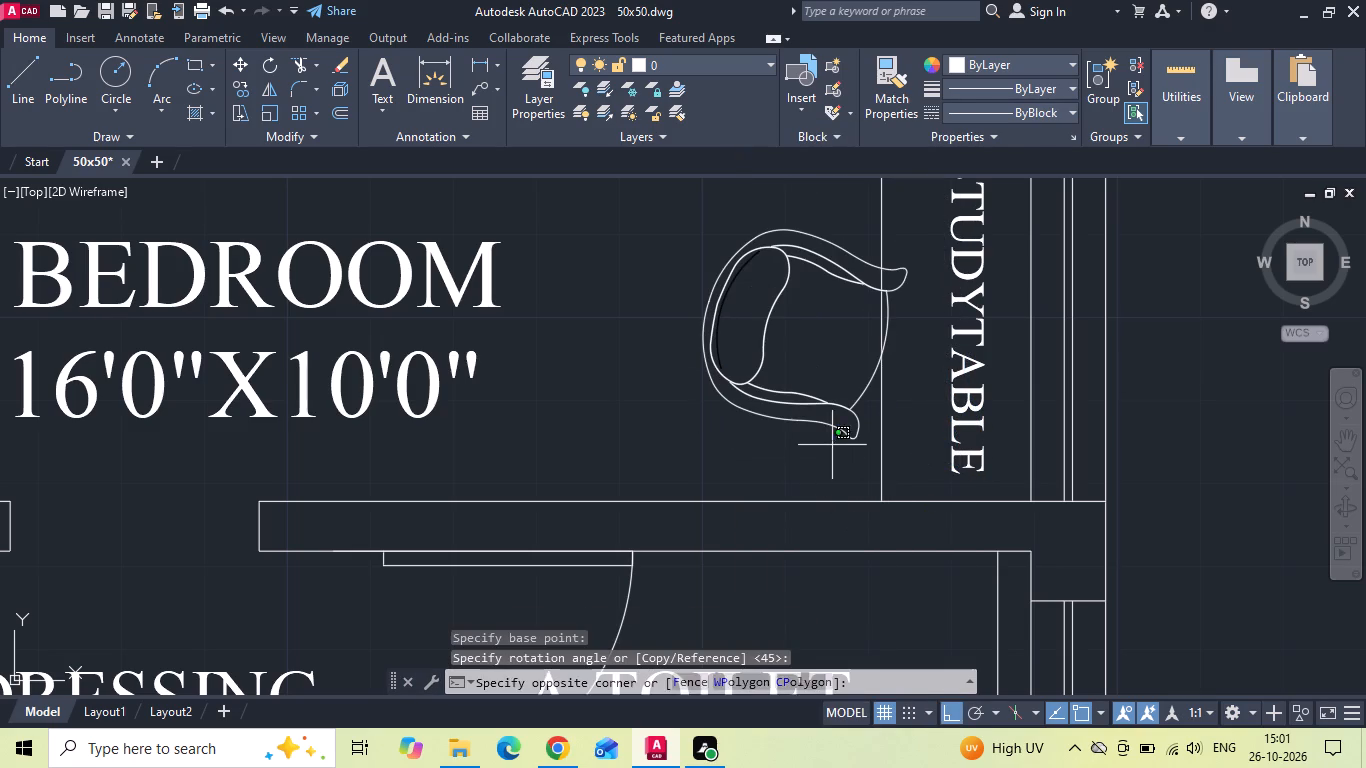
click(778, 380)
right_click(775, 376)
click(882, 427)
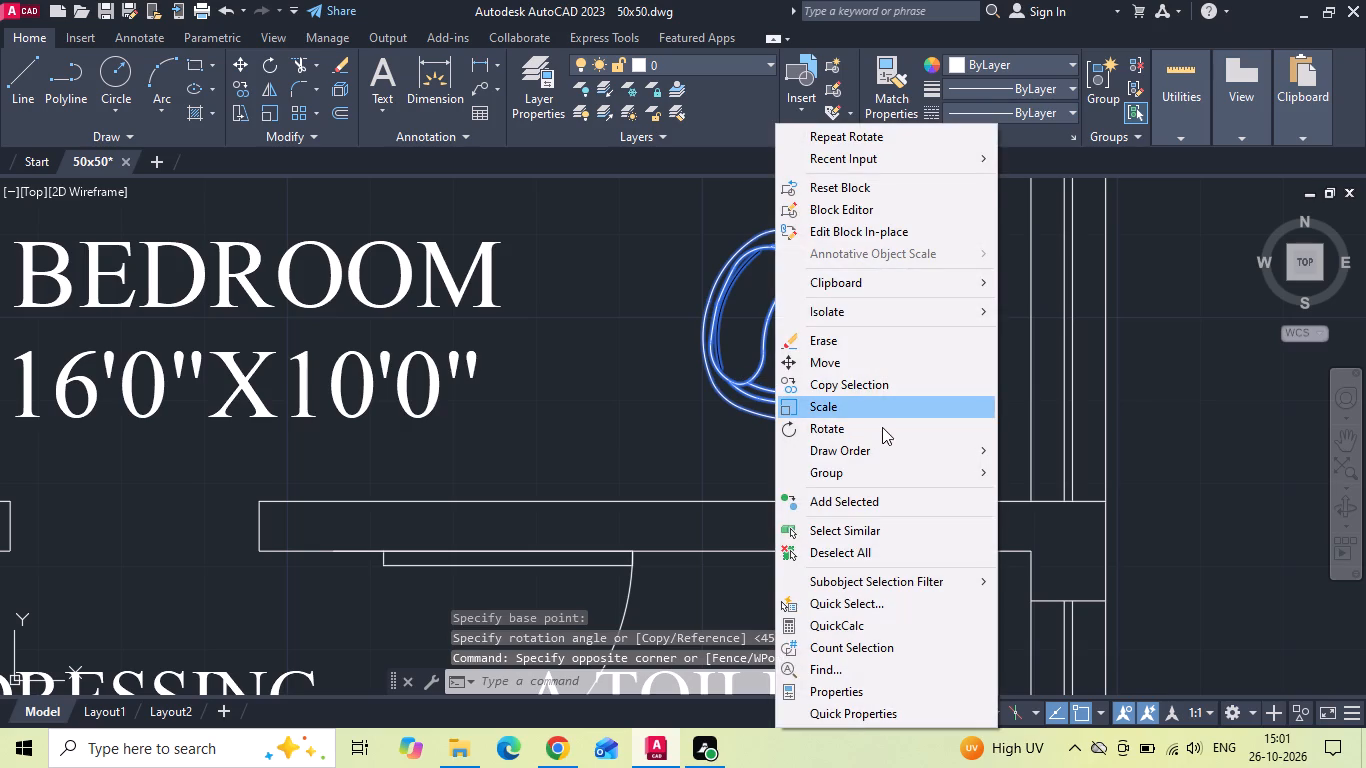
key(F8)
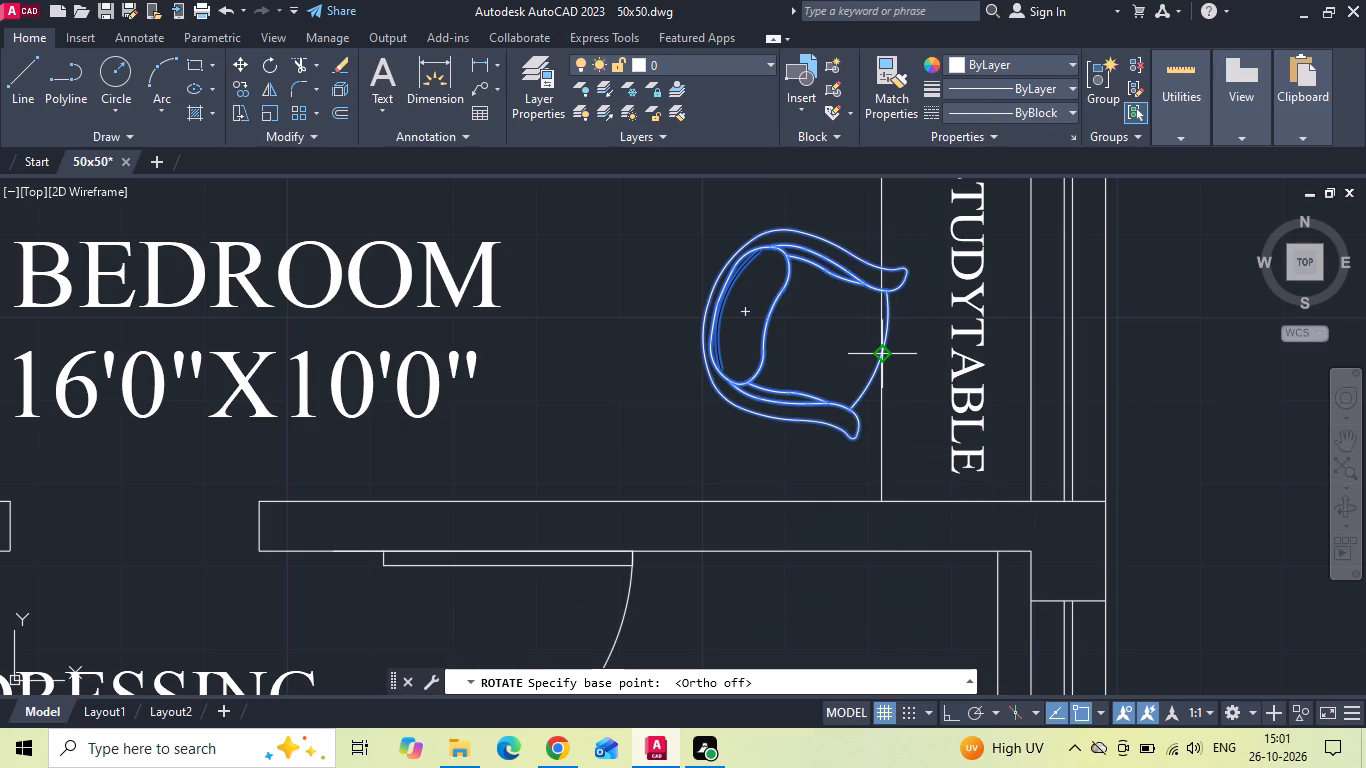
click(878, 355)
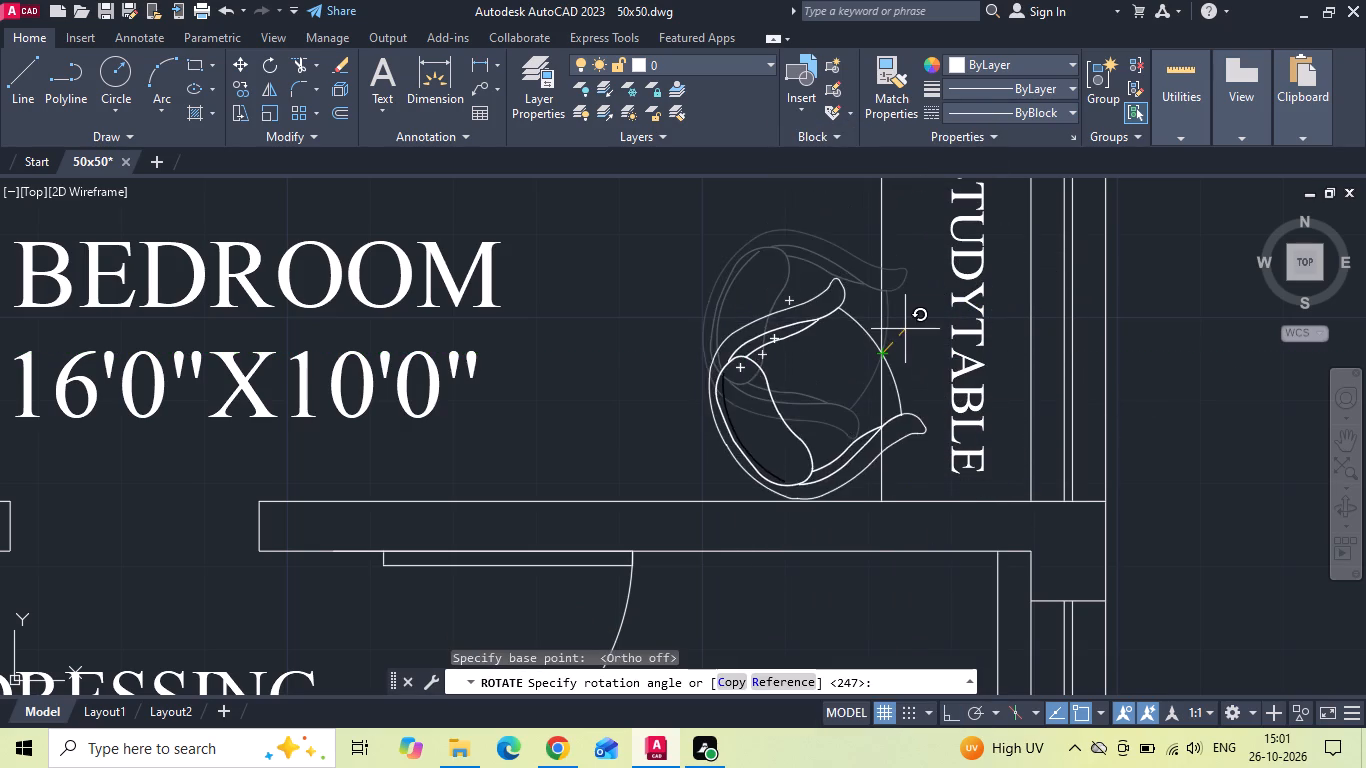
scroll(889, 350, up, 2)
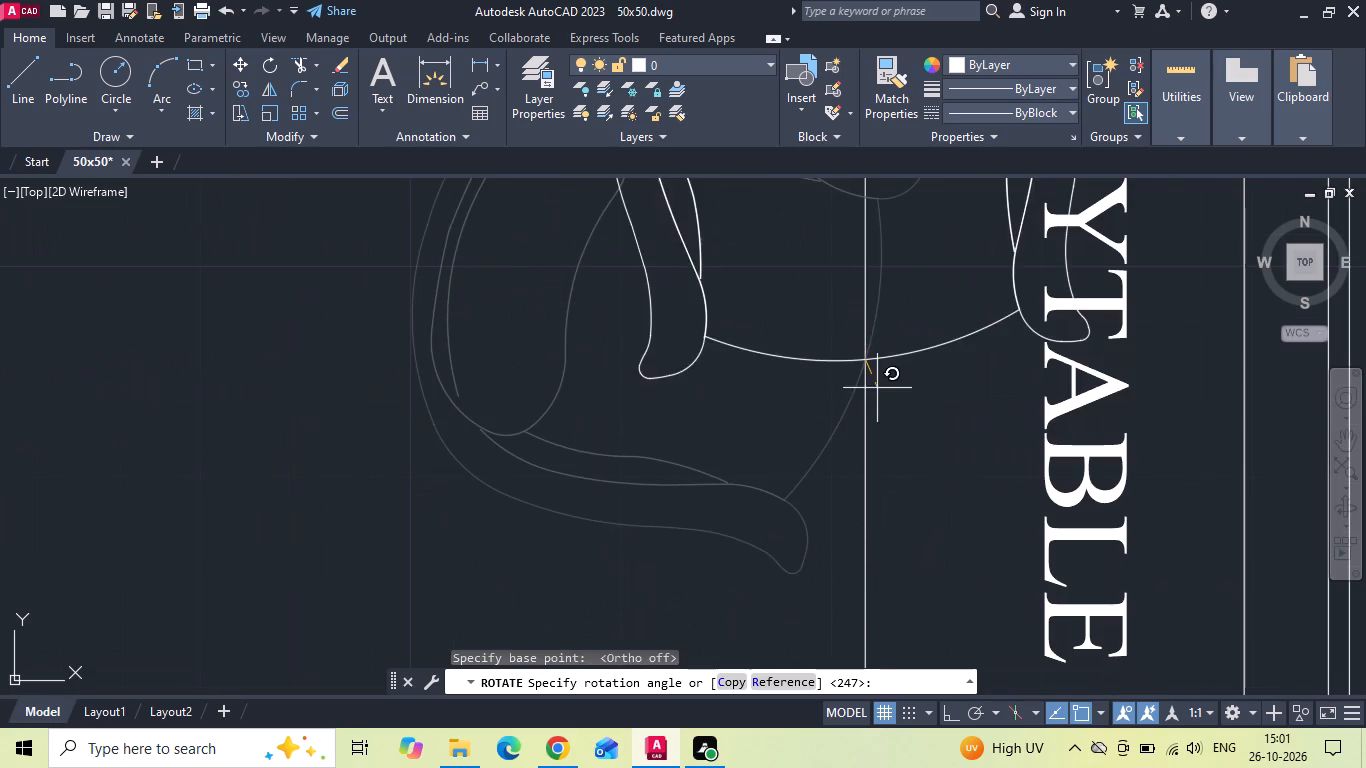
scroll(895, 355, down, 1)
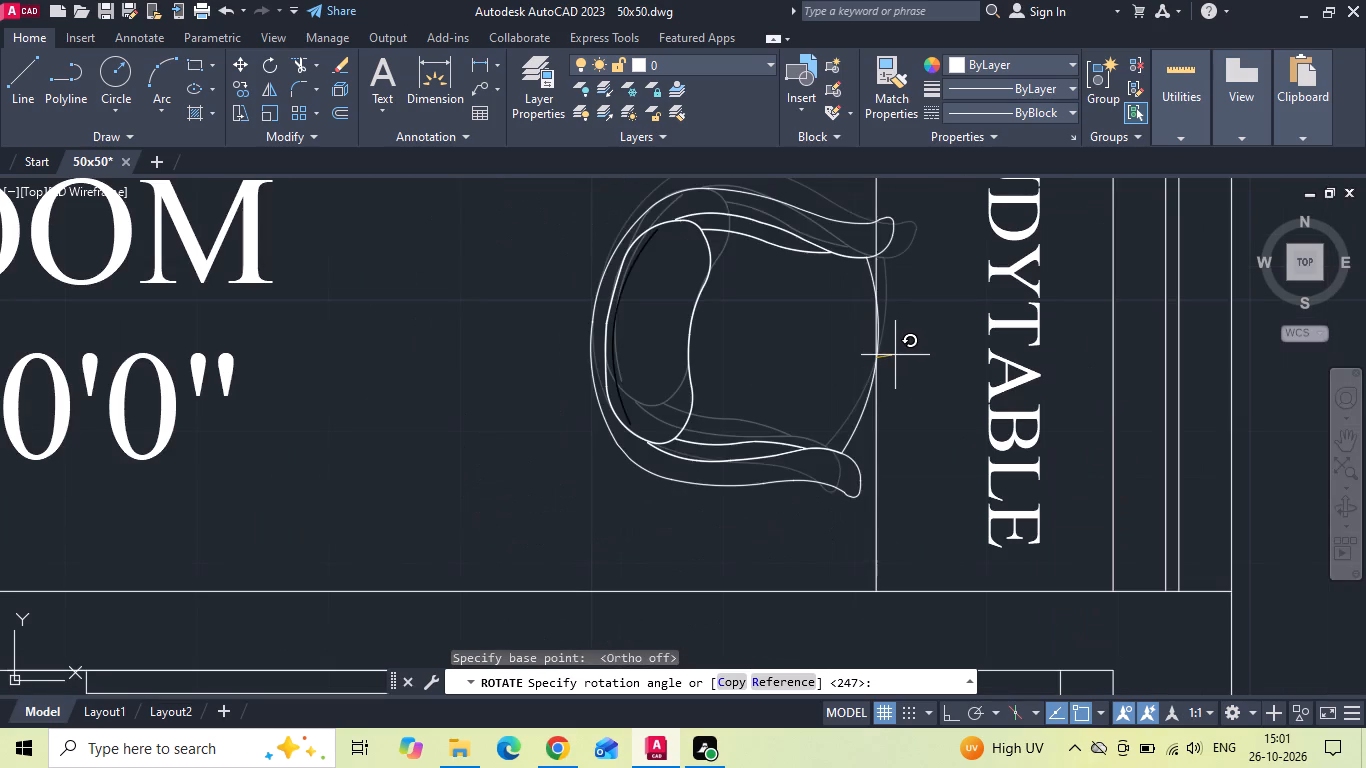
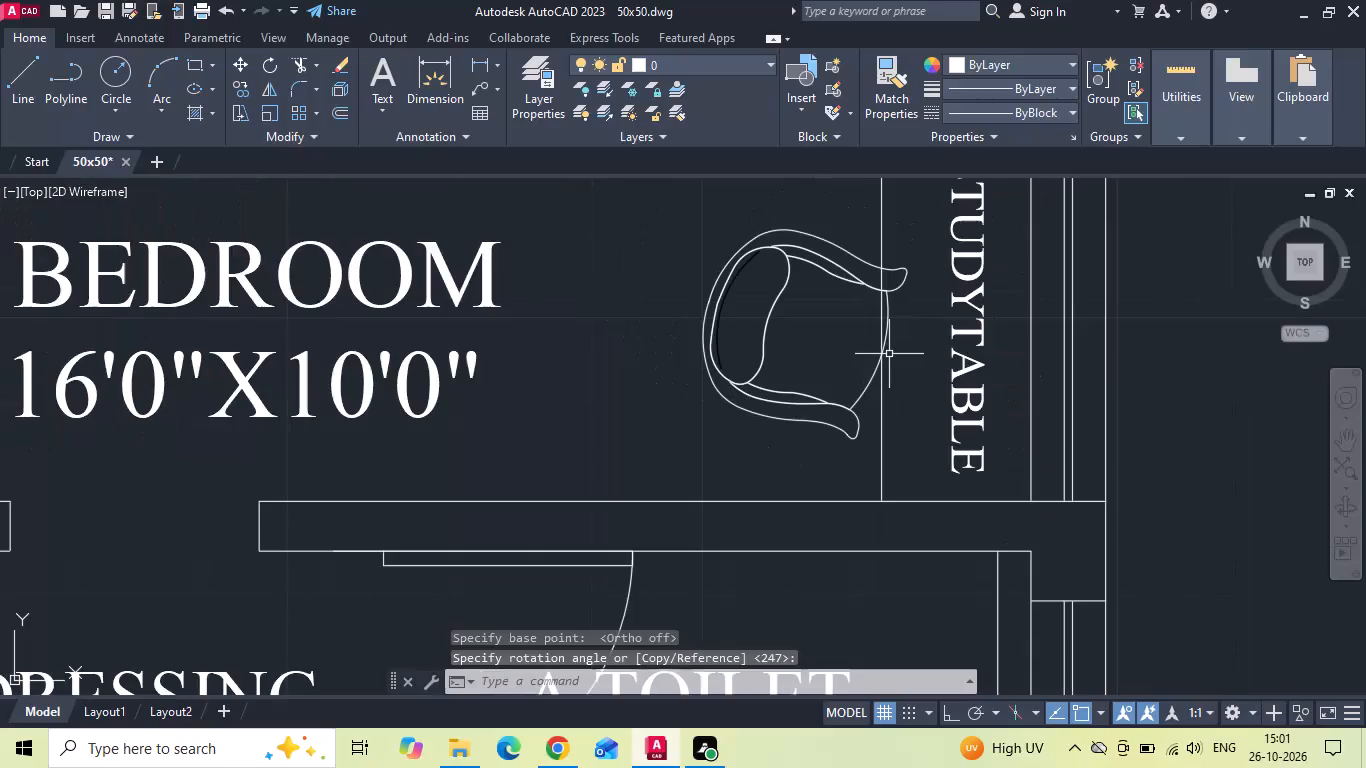
With Ortho off, rotate the armchair about its front-edge contact point so it faces the study table squarely.
scroll(889, 354, up, 1)
drag(789, 312, 706, 316)
click(647, 320)
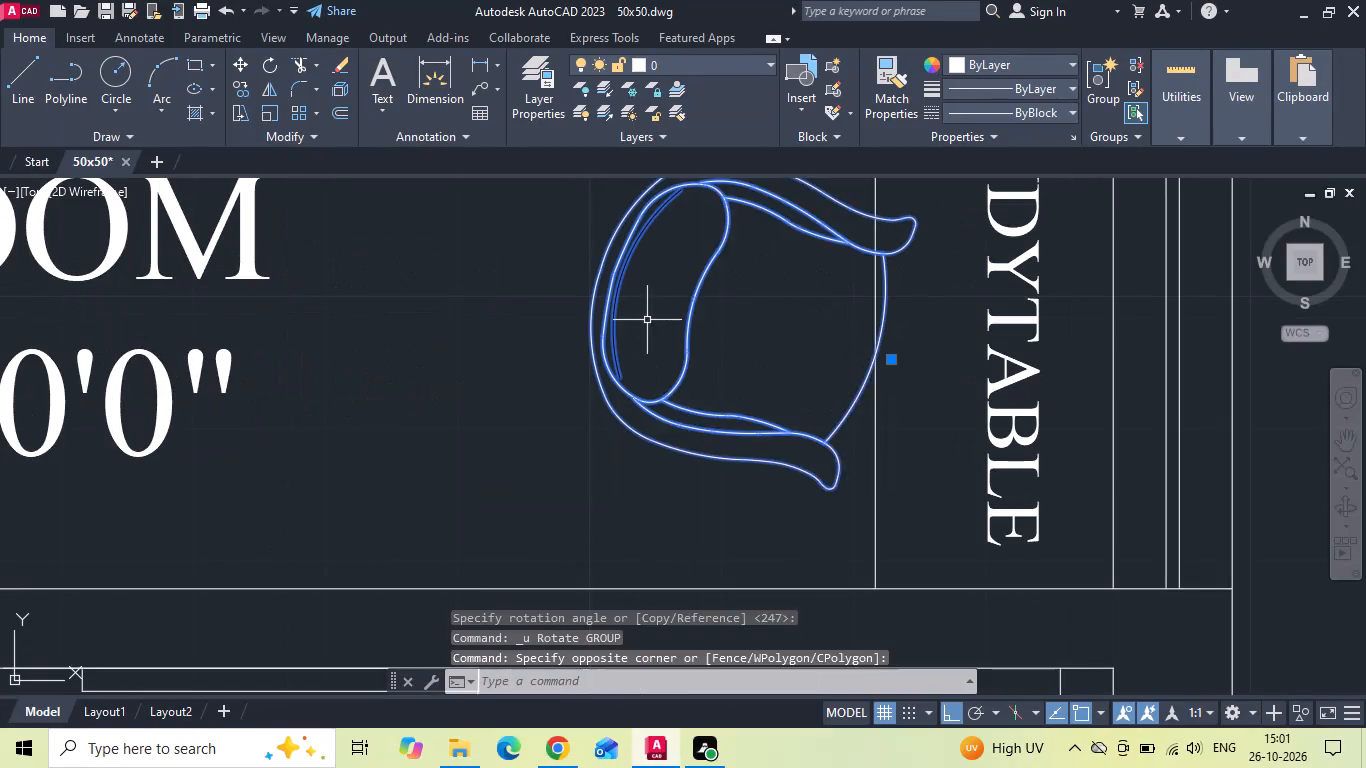
right_click(647, 320)
click(693, 423)
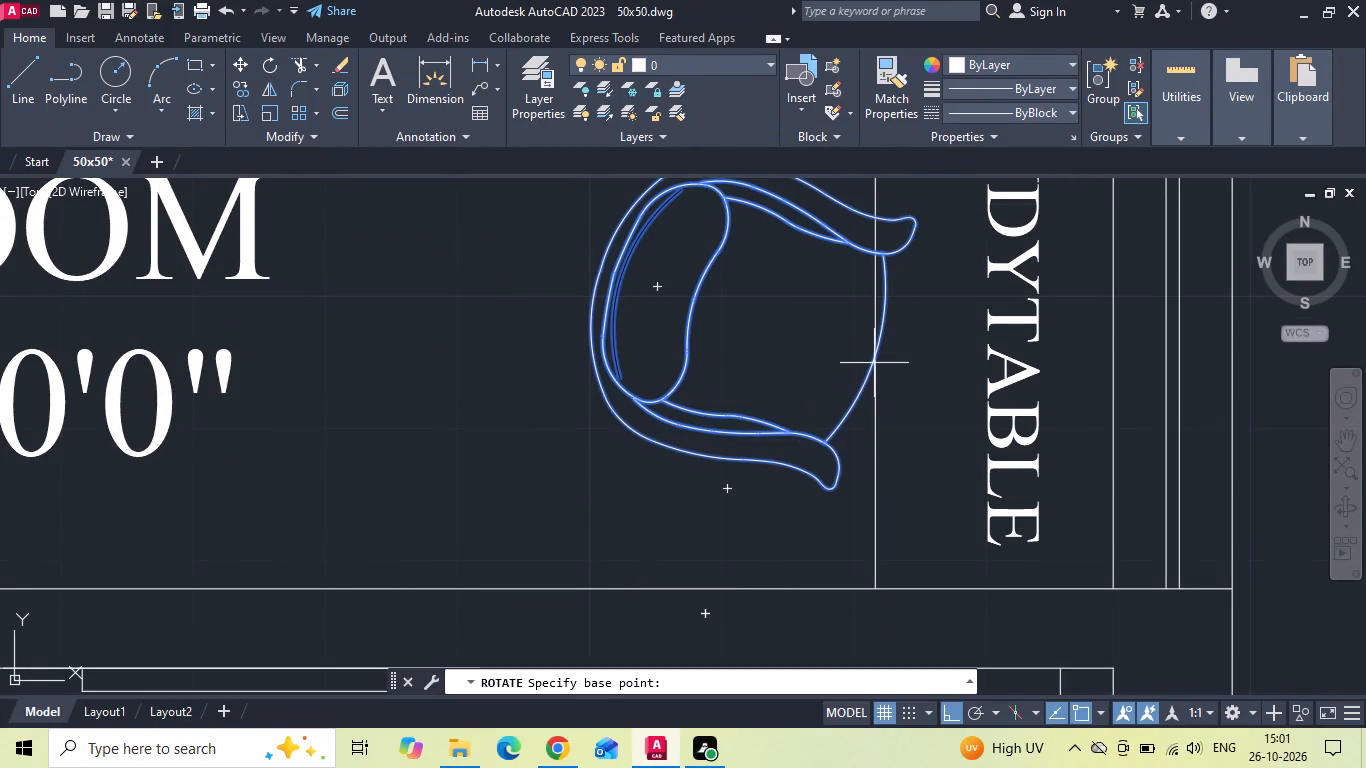
click(882, 355)
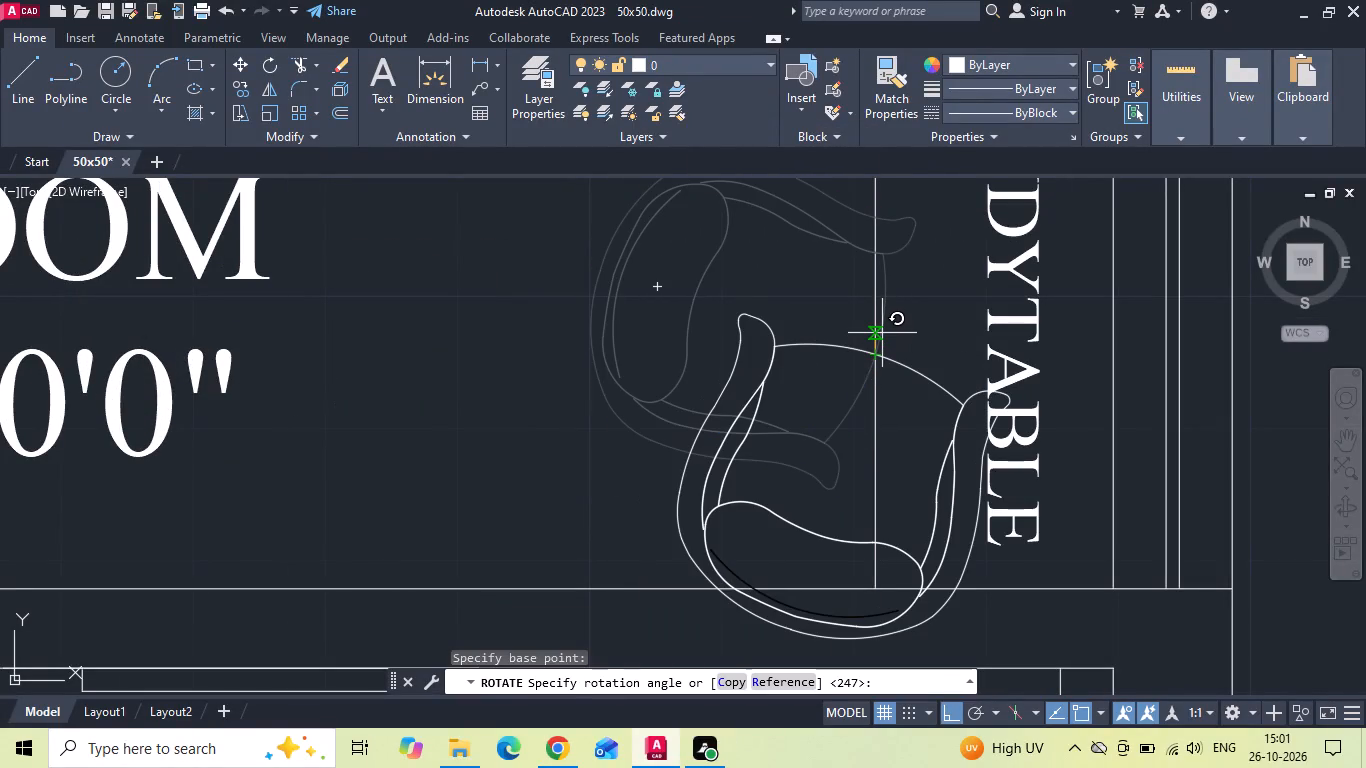
key(F8)
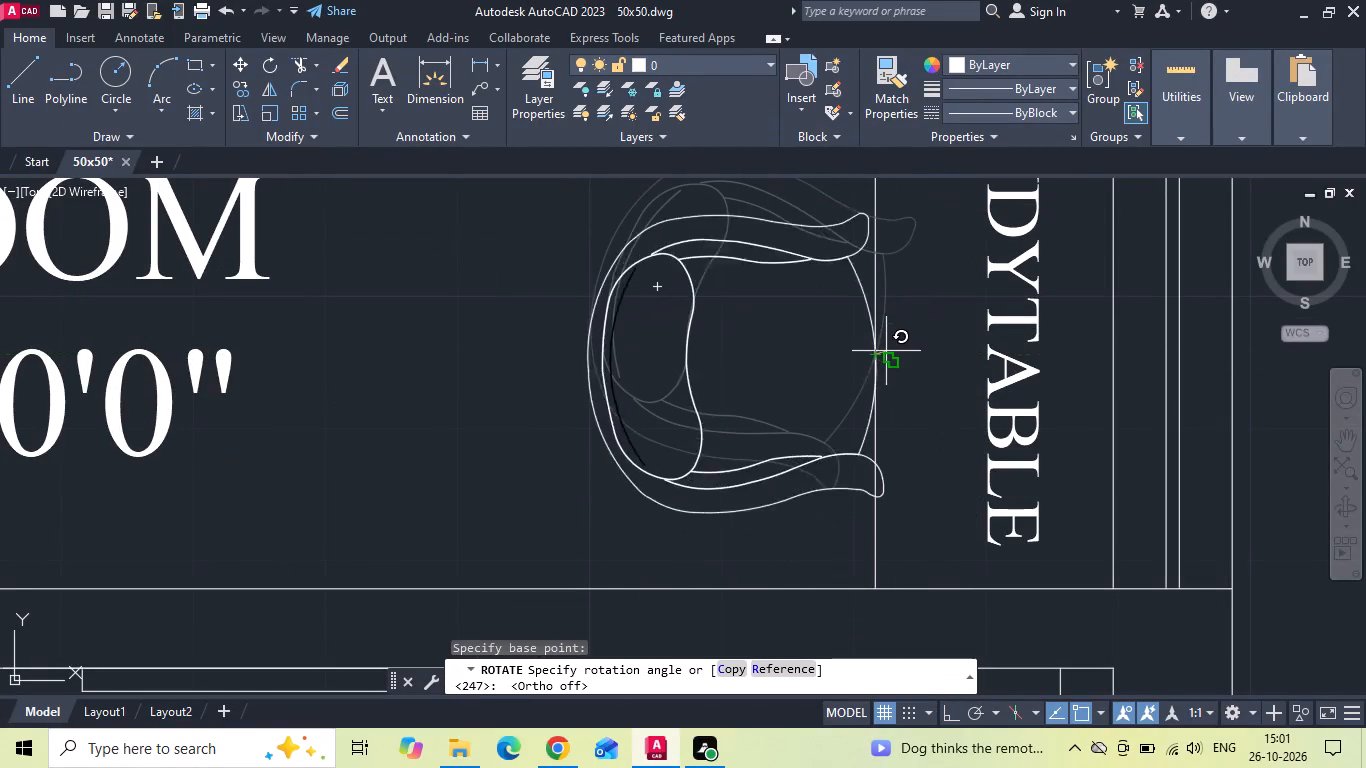
scroll(885, 352, up, 1)
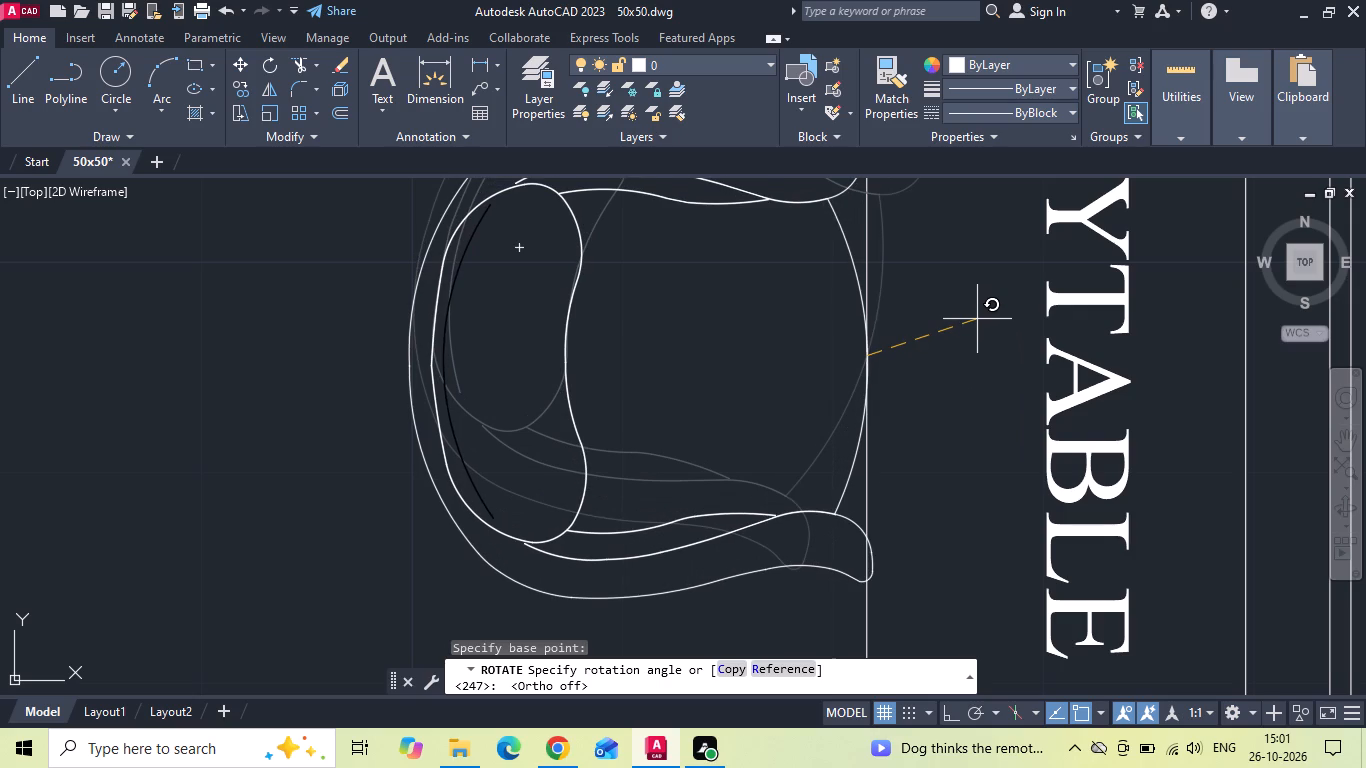
scroll(977, 319, down, 1)
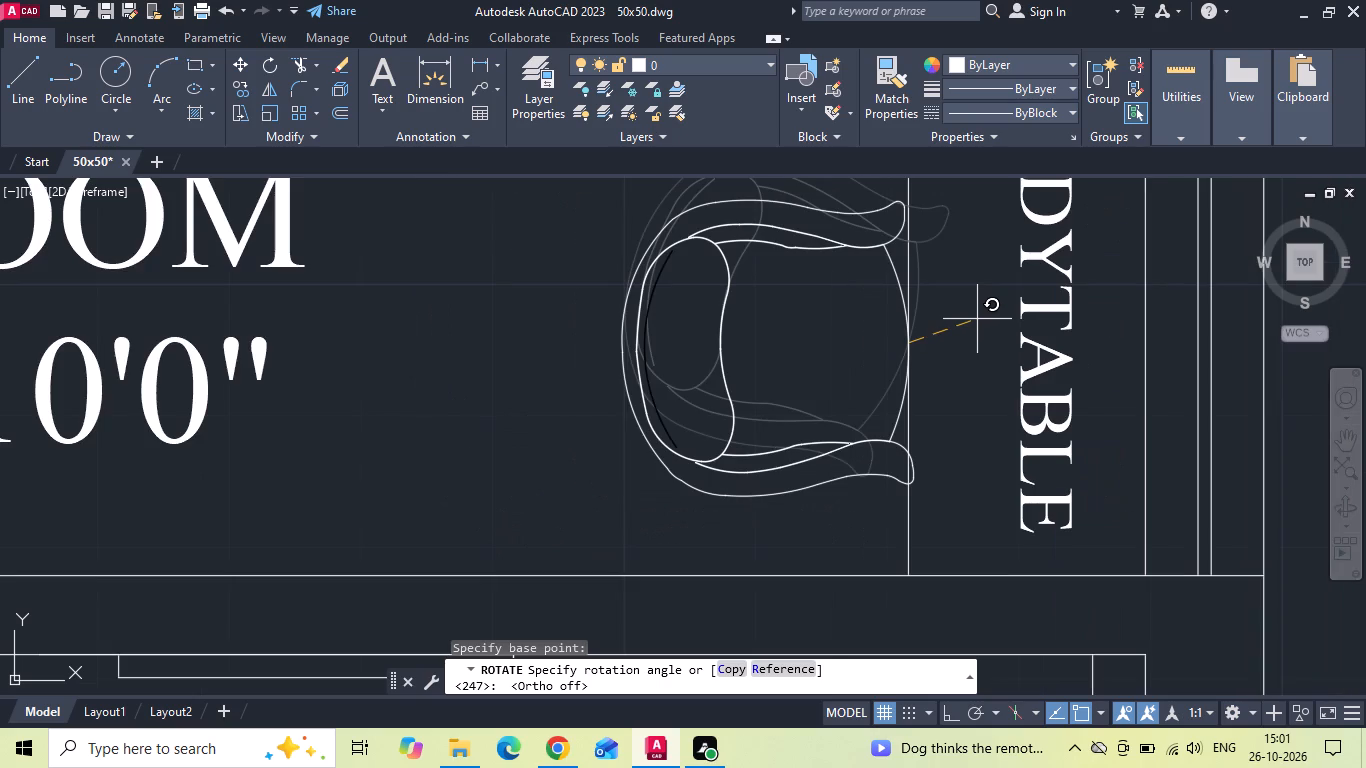
scroll(977, 319, up, 2)
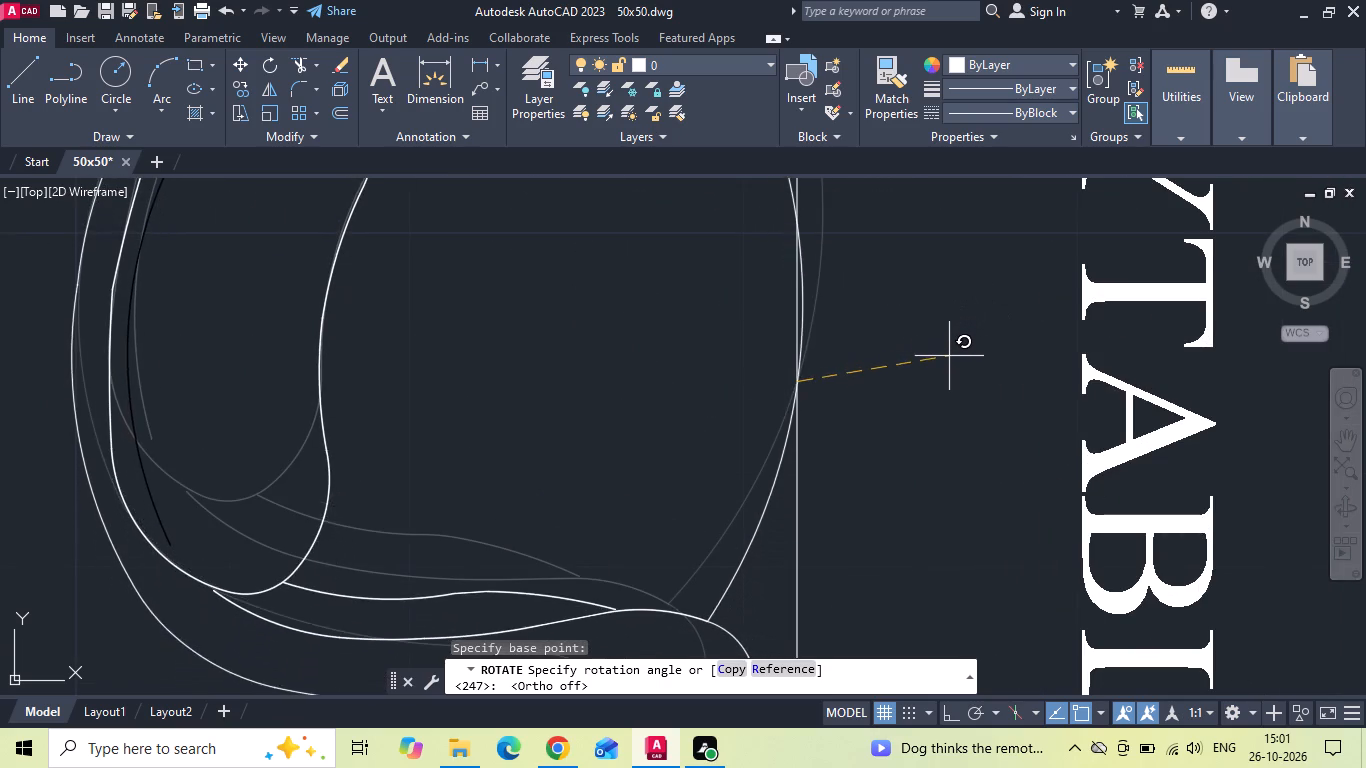
scroll(949, 340, down, 1)
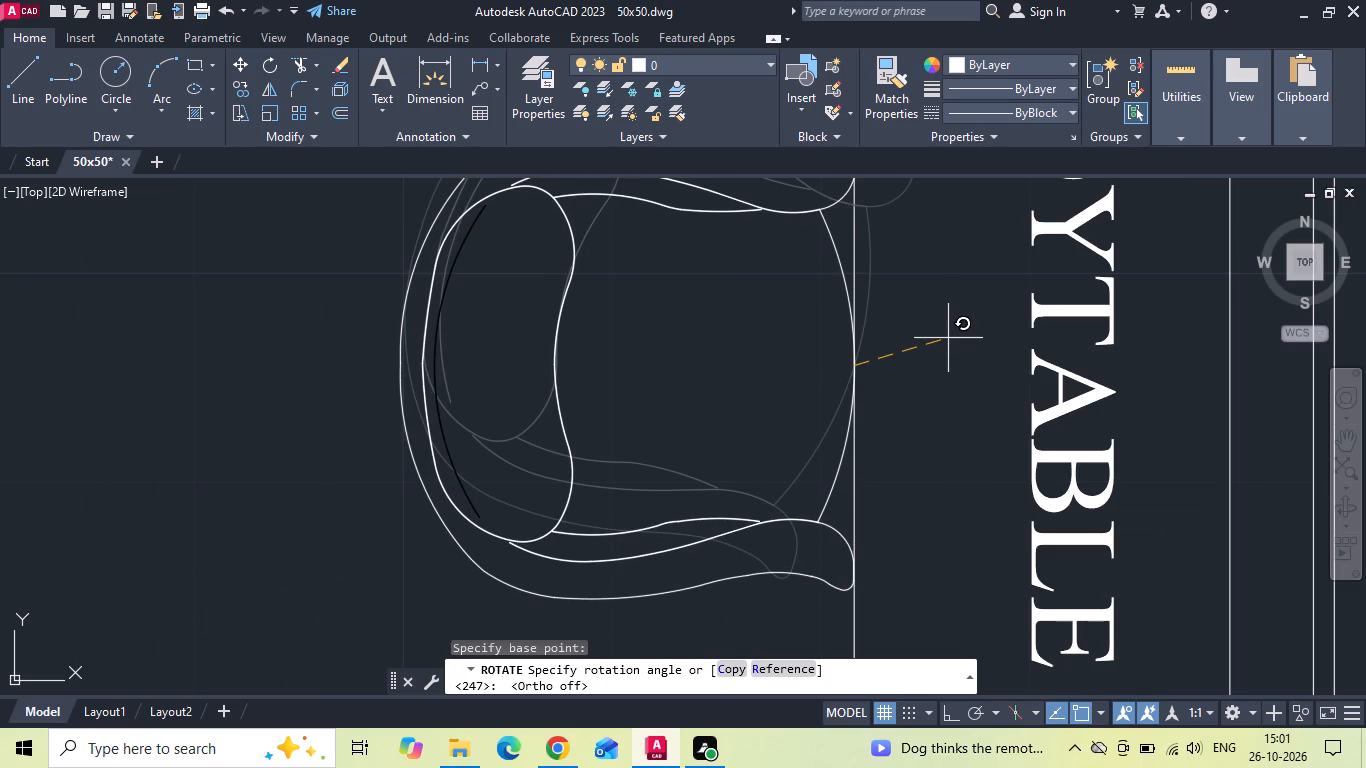
click(948, 338)
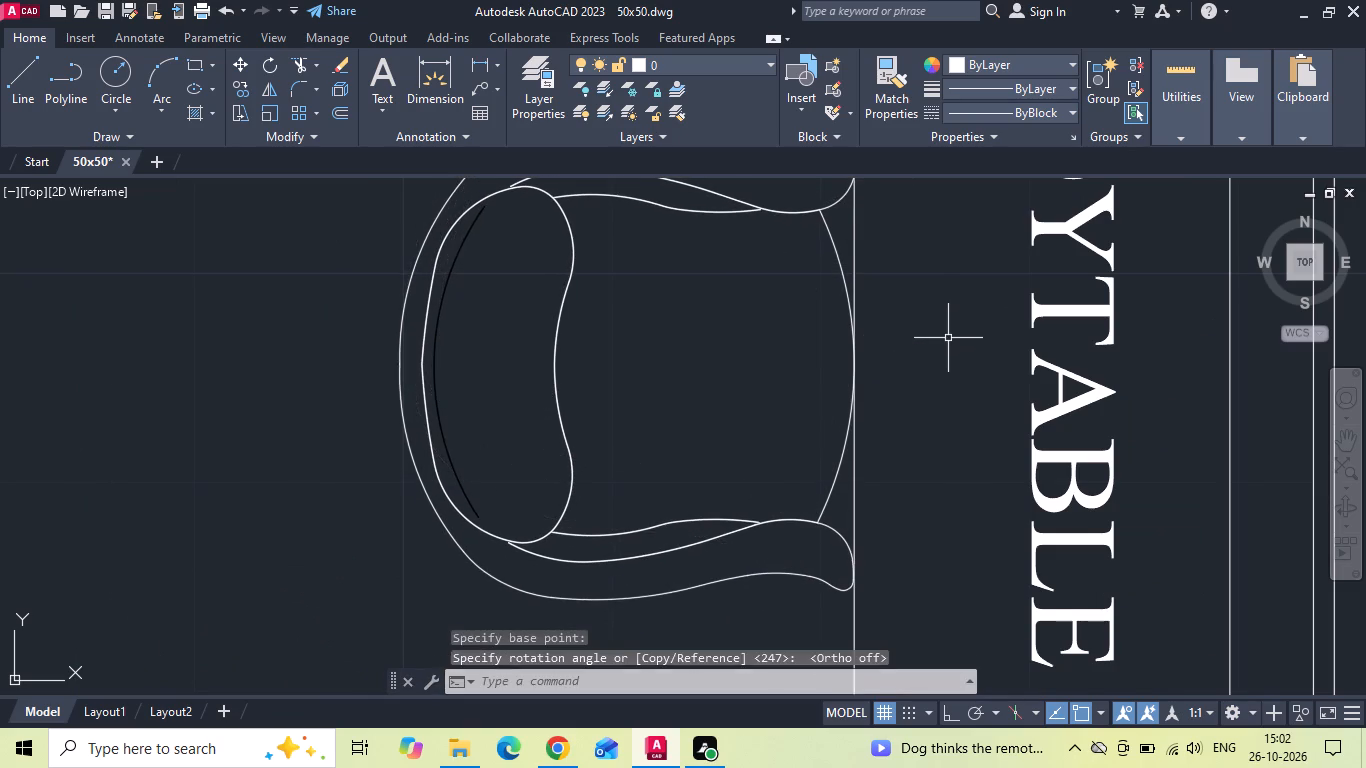
Move the squared armchair straight up along the study table's edge, with Ortho on.
scroll(783, 388, down, 2)
drag(733, 390, 639, 392)
click(632, 392)
right_click(624, 381)
click(666, 358)
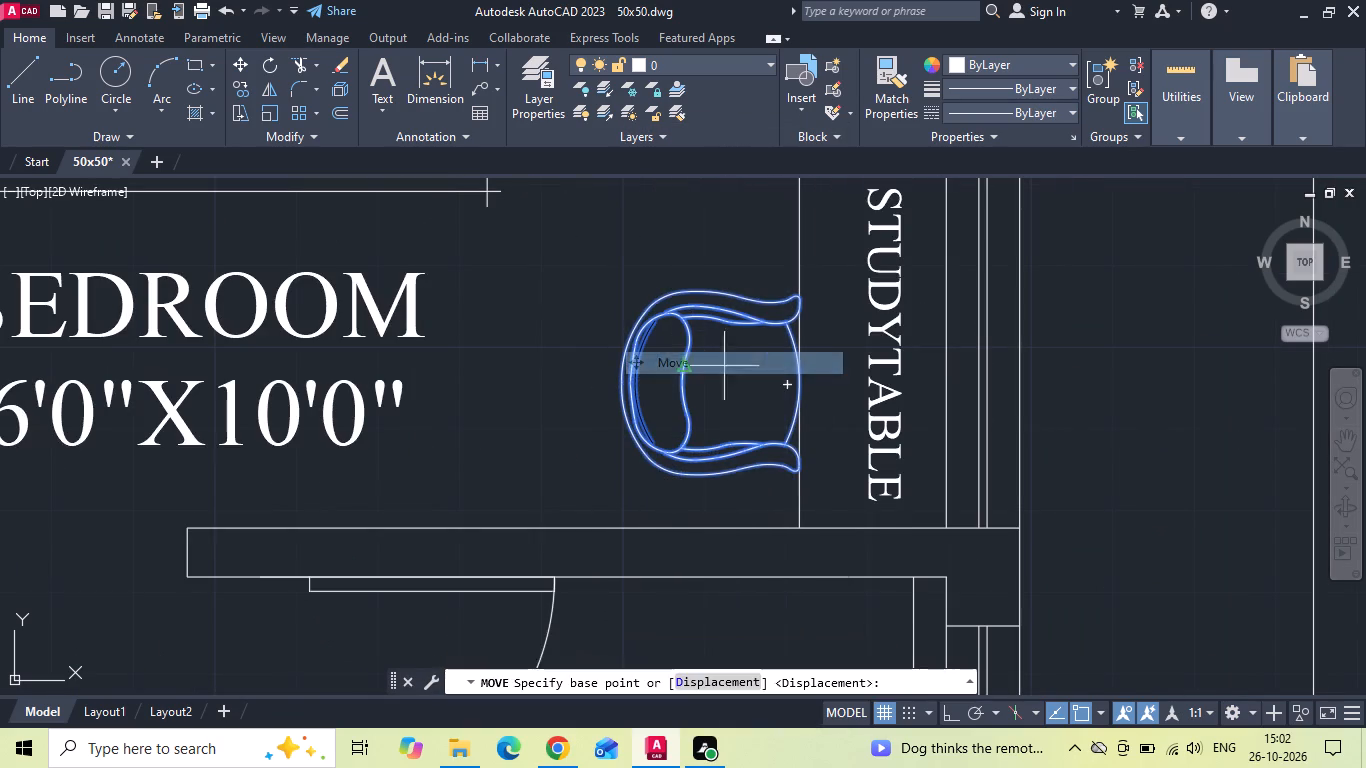
click(762, 370)
middle_drag(764, 334, 748, 394)
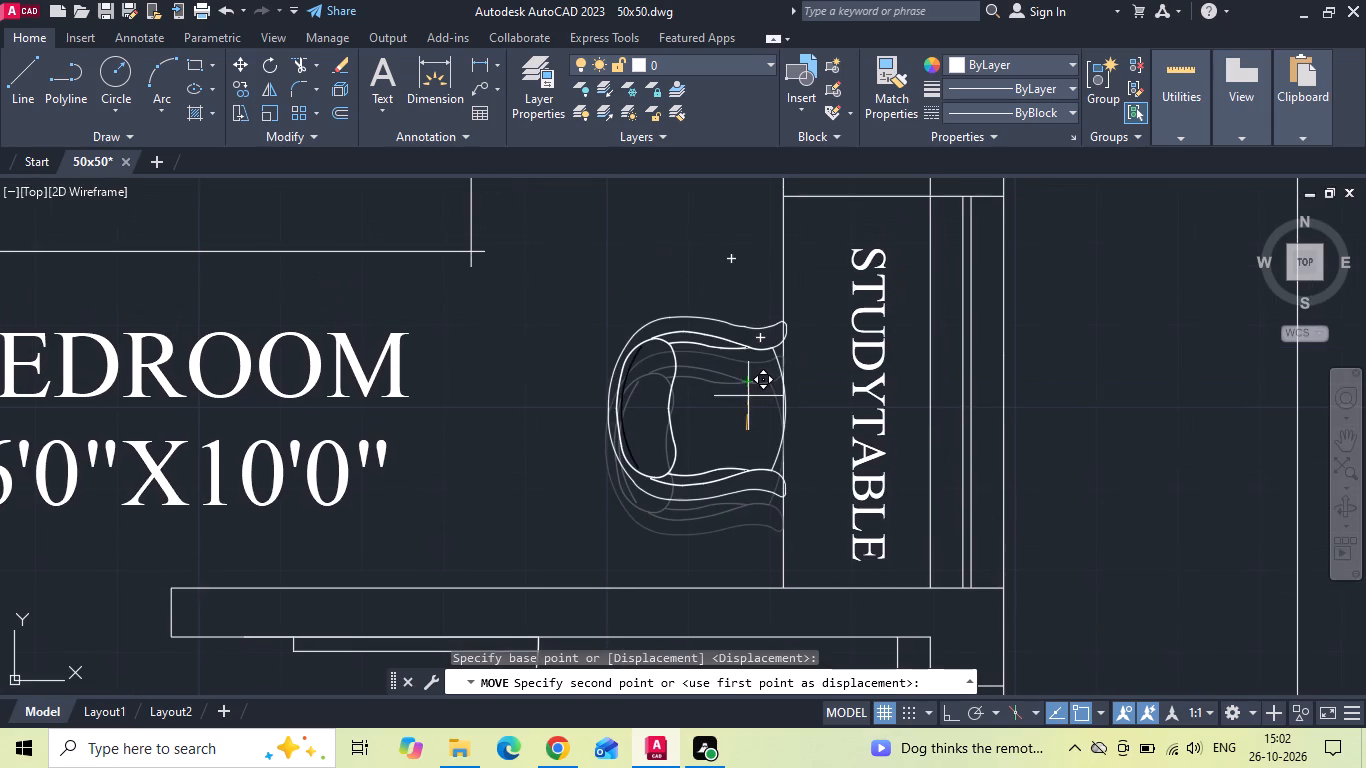
key(F8)
click(748, 384)
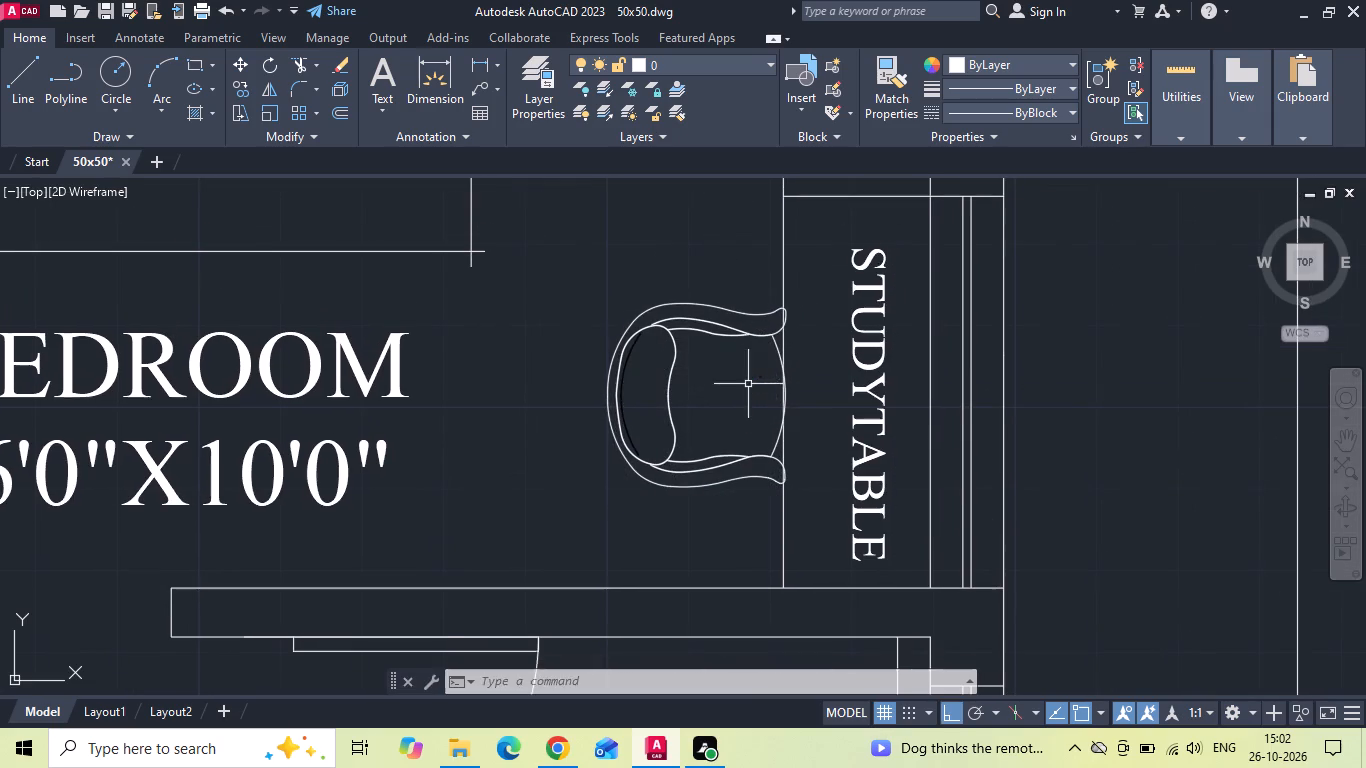
Move the armchair horizontally toward the study table so its front overlaps the table, and save the drawing.
drag(727, 399, 578, 438)
click(575, 439)
right_click(575, 439)
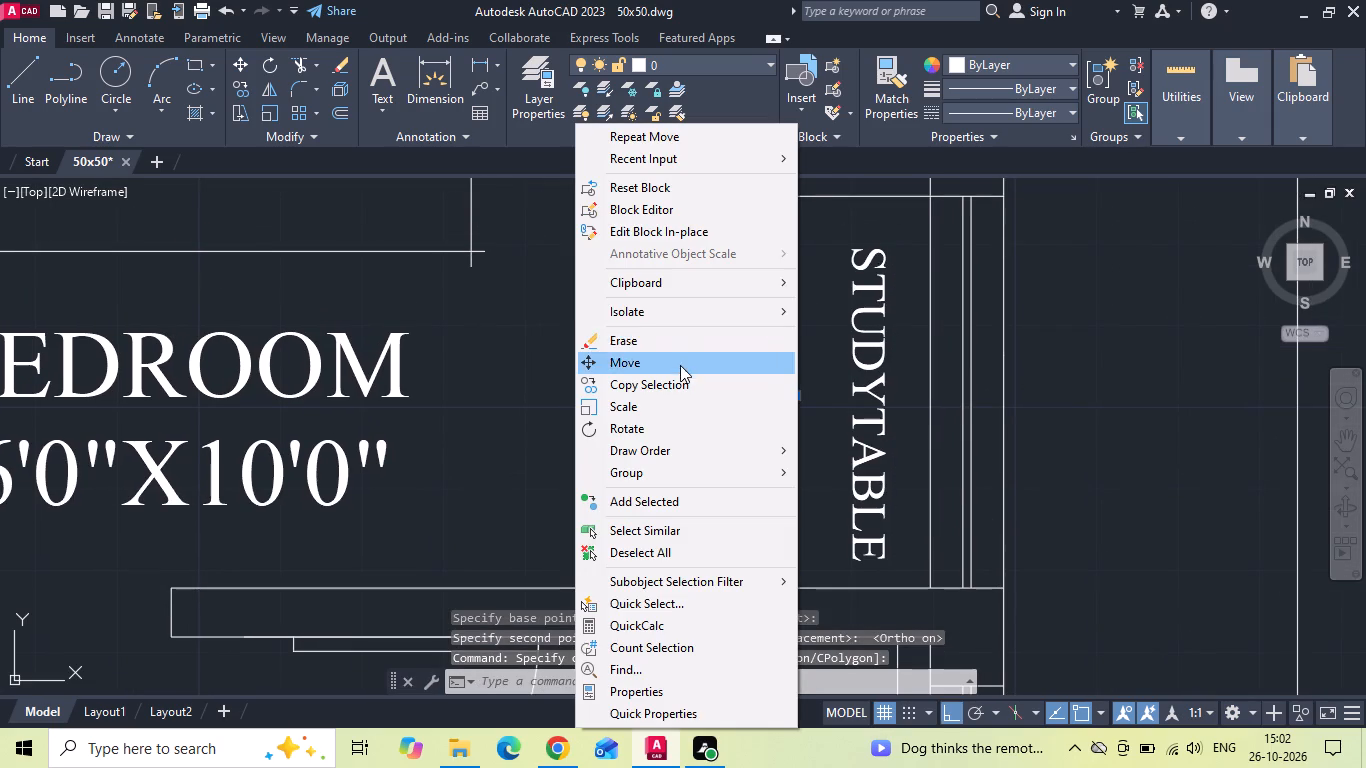
click(680, 365)
drag(1083, 371, 1092, 371)
click(1119, 379)
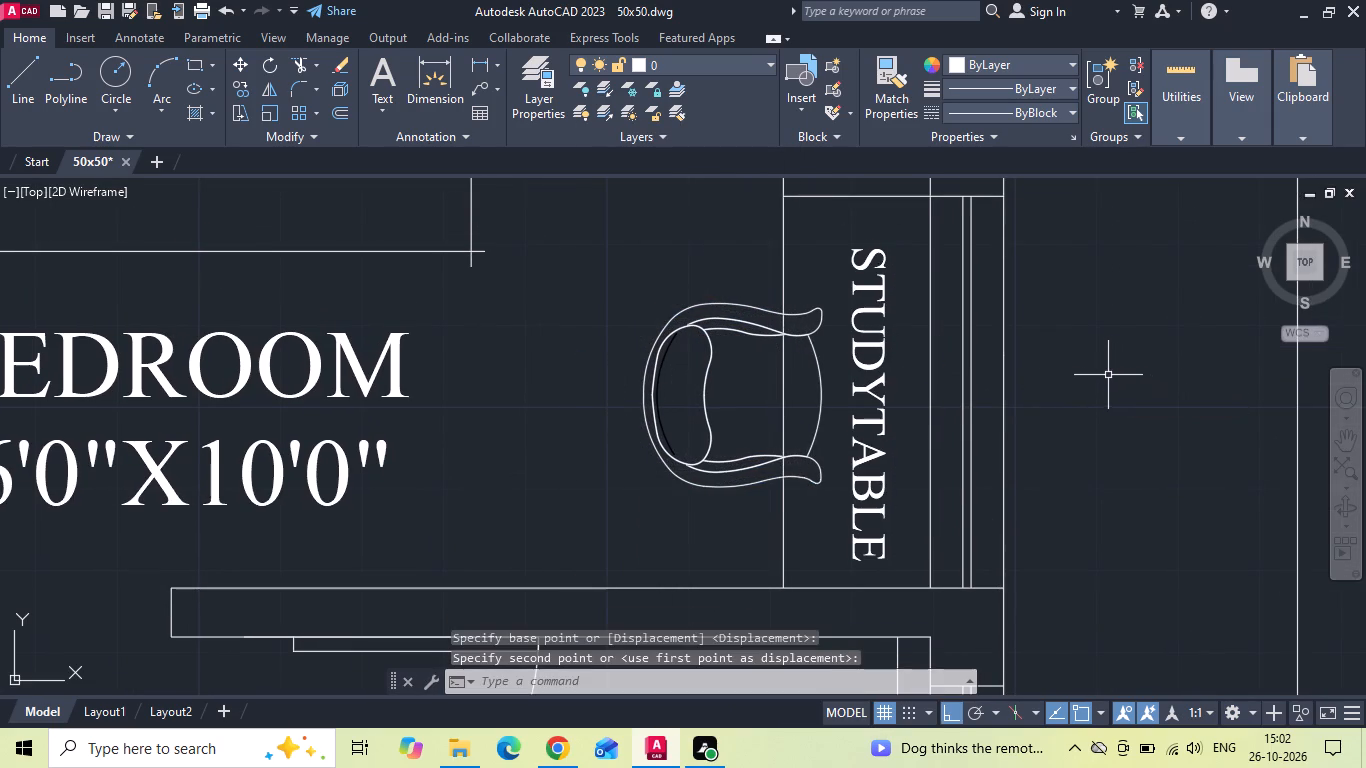
key(ctrl+s)
Examine the new plan, the reference image and the older plan's living room for furniture to reuse.
scroll(1072, 357, down, 3)
scroll(938, 335, down, 1)
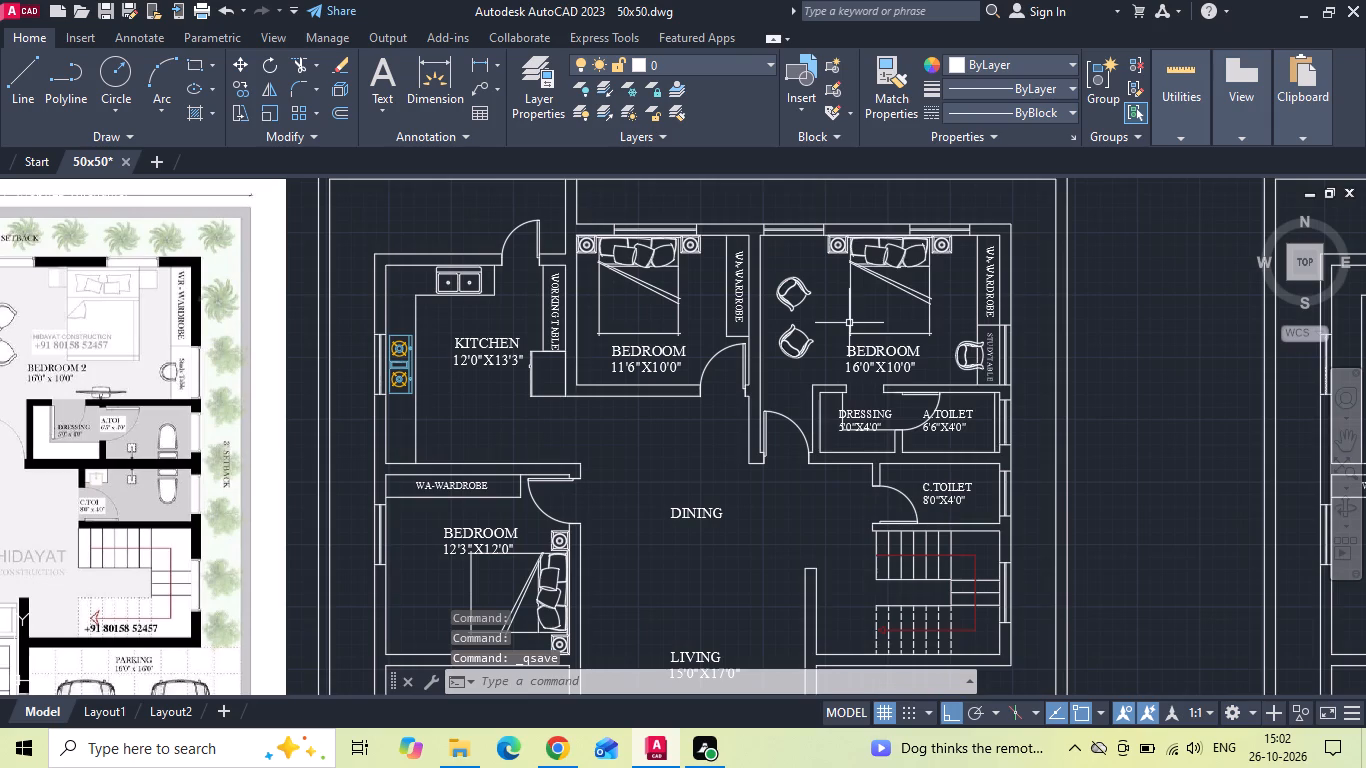
scroll(848, 323, down, 1)
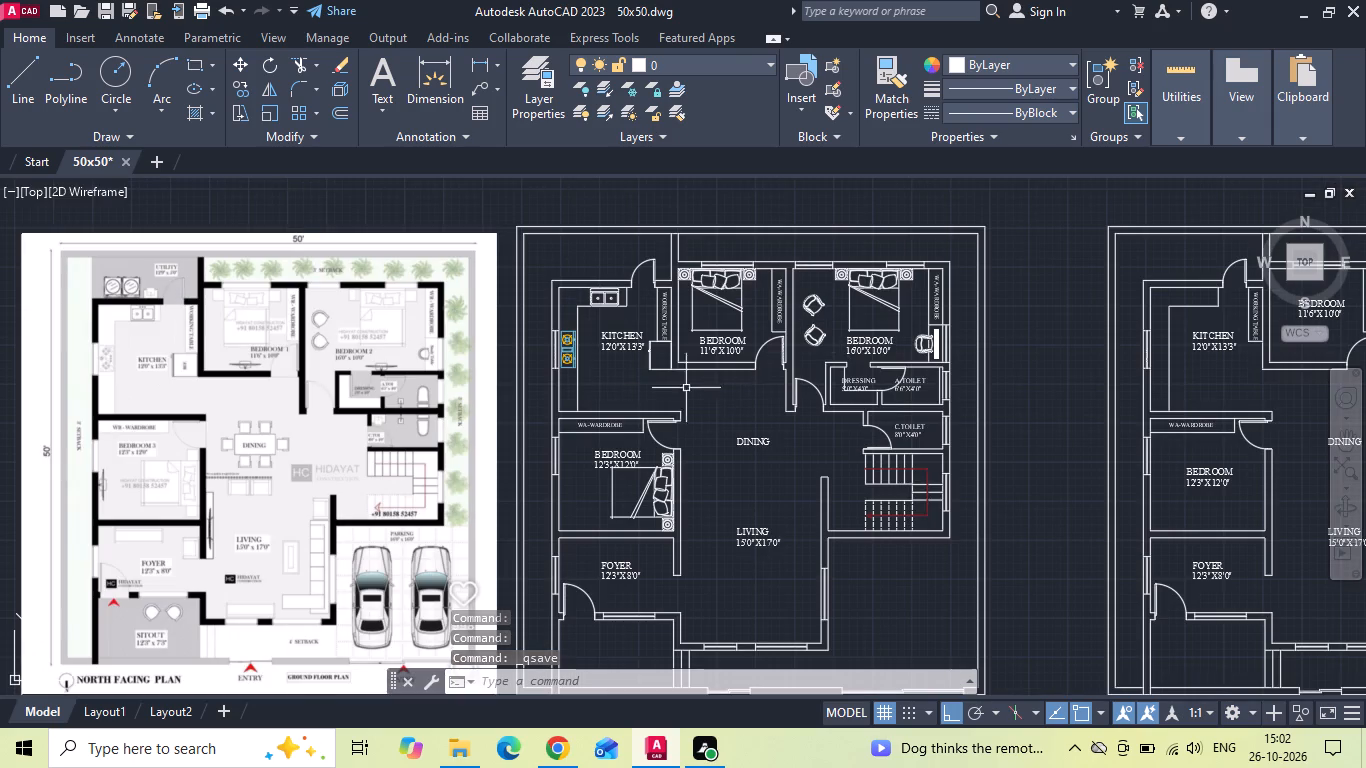
scroll(598, 411, down, 2)
scroll(468, 479, up, 2)
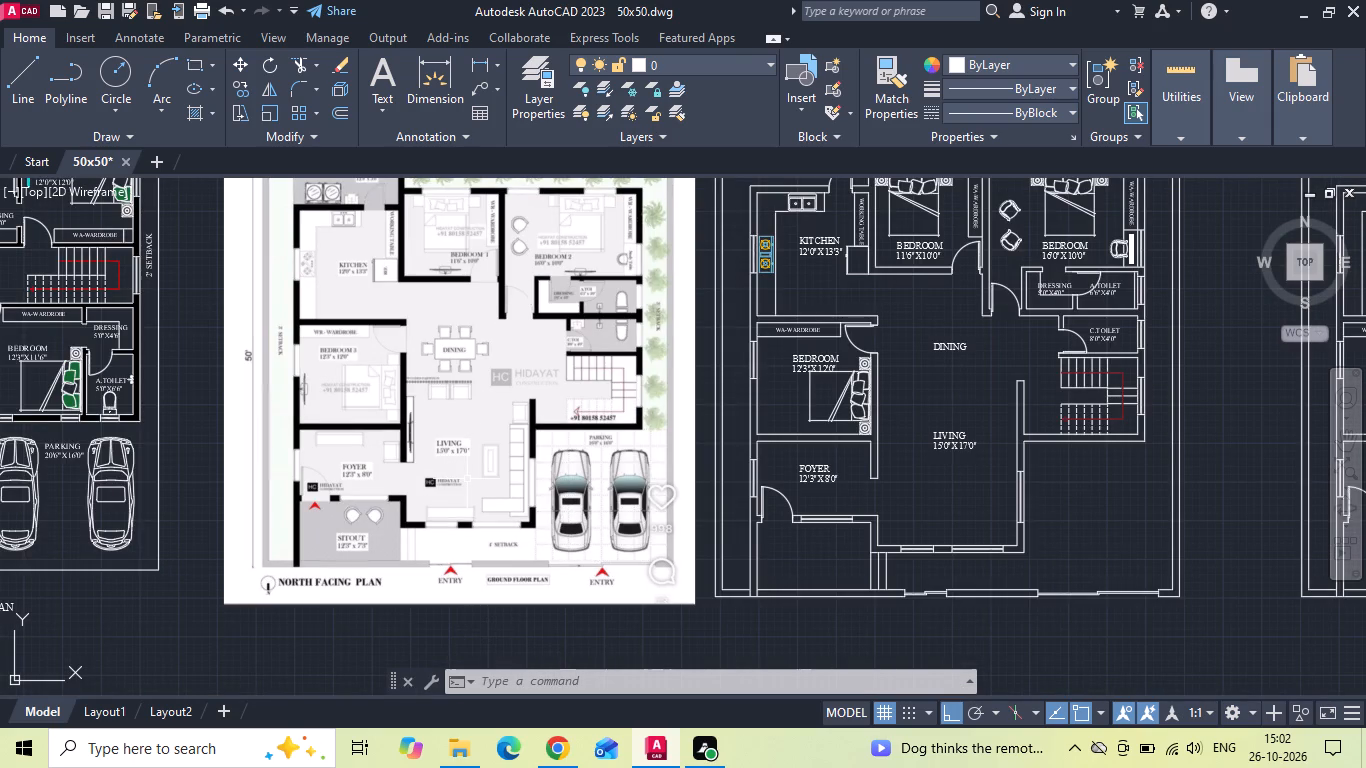
scroll(467, 479, down, 2)
scroll(203, 465, up, 6)
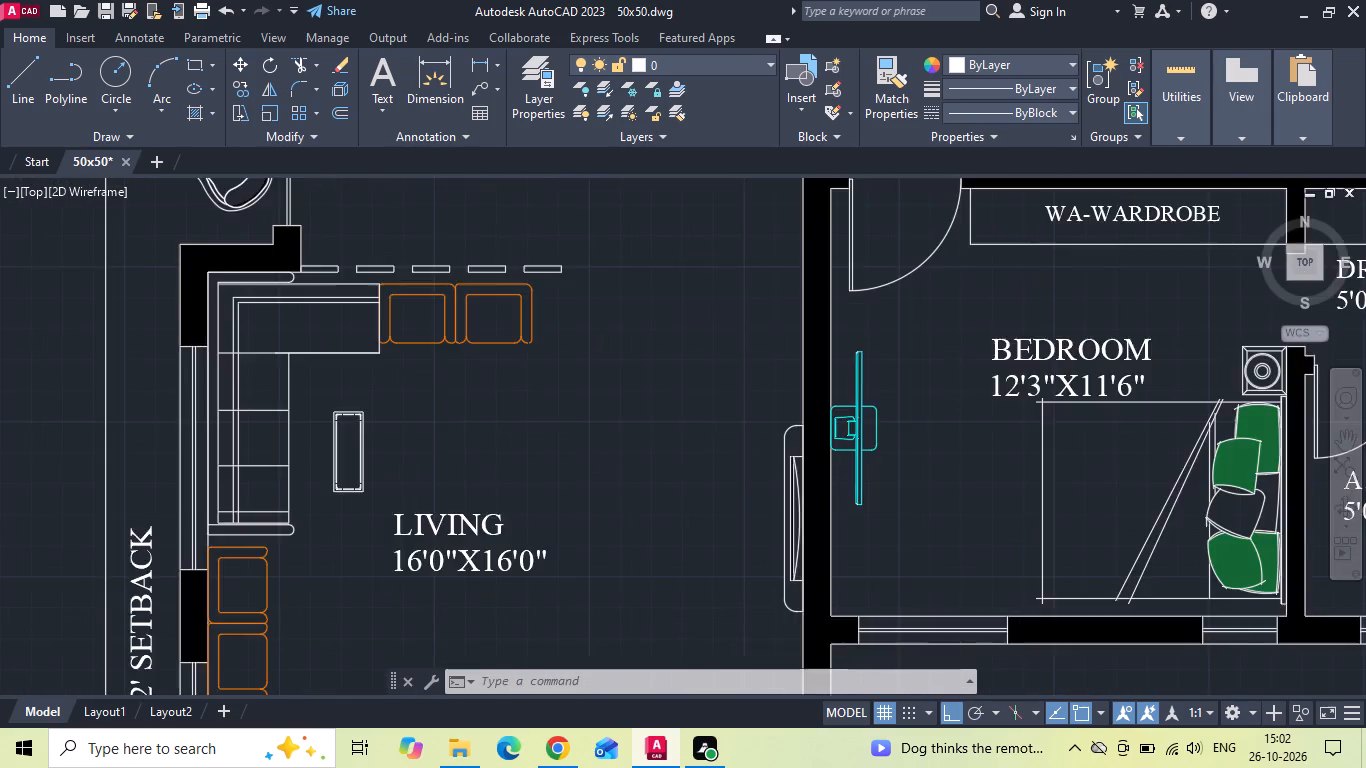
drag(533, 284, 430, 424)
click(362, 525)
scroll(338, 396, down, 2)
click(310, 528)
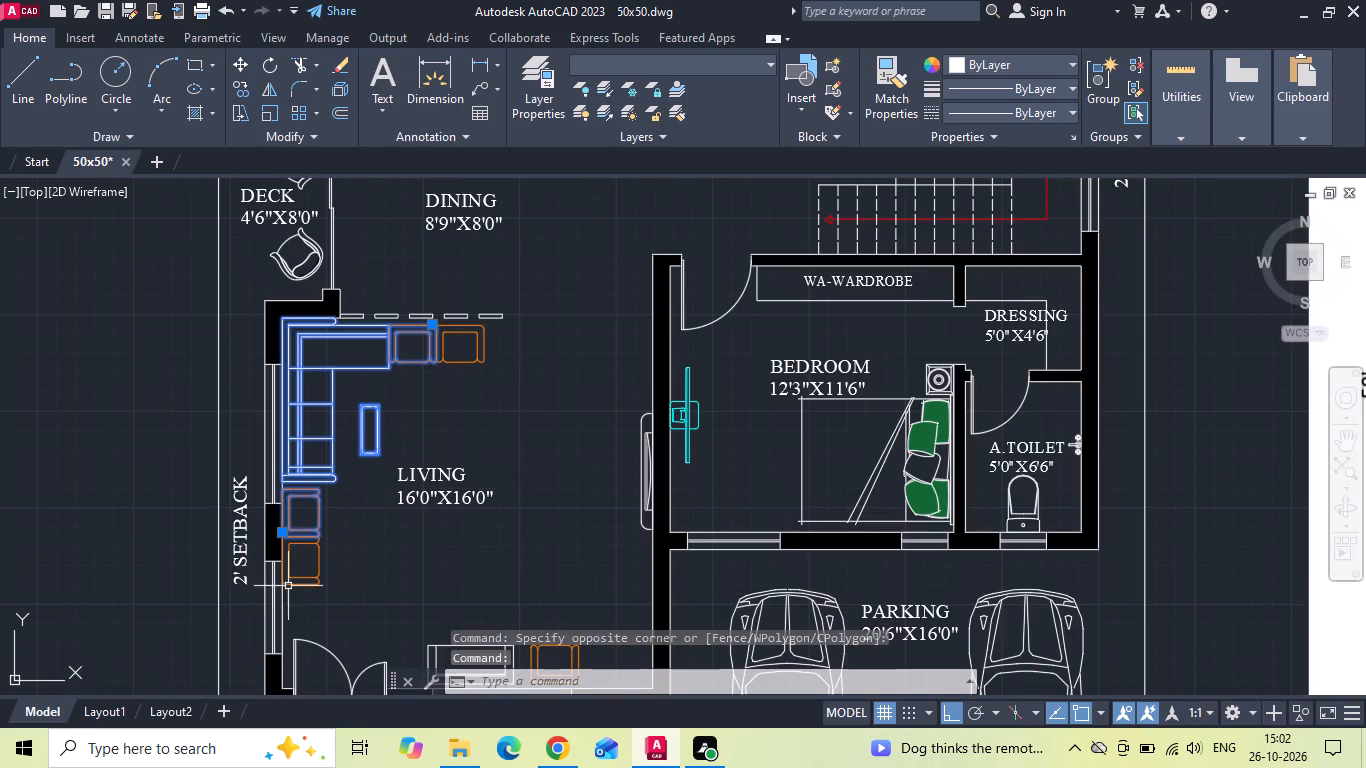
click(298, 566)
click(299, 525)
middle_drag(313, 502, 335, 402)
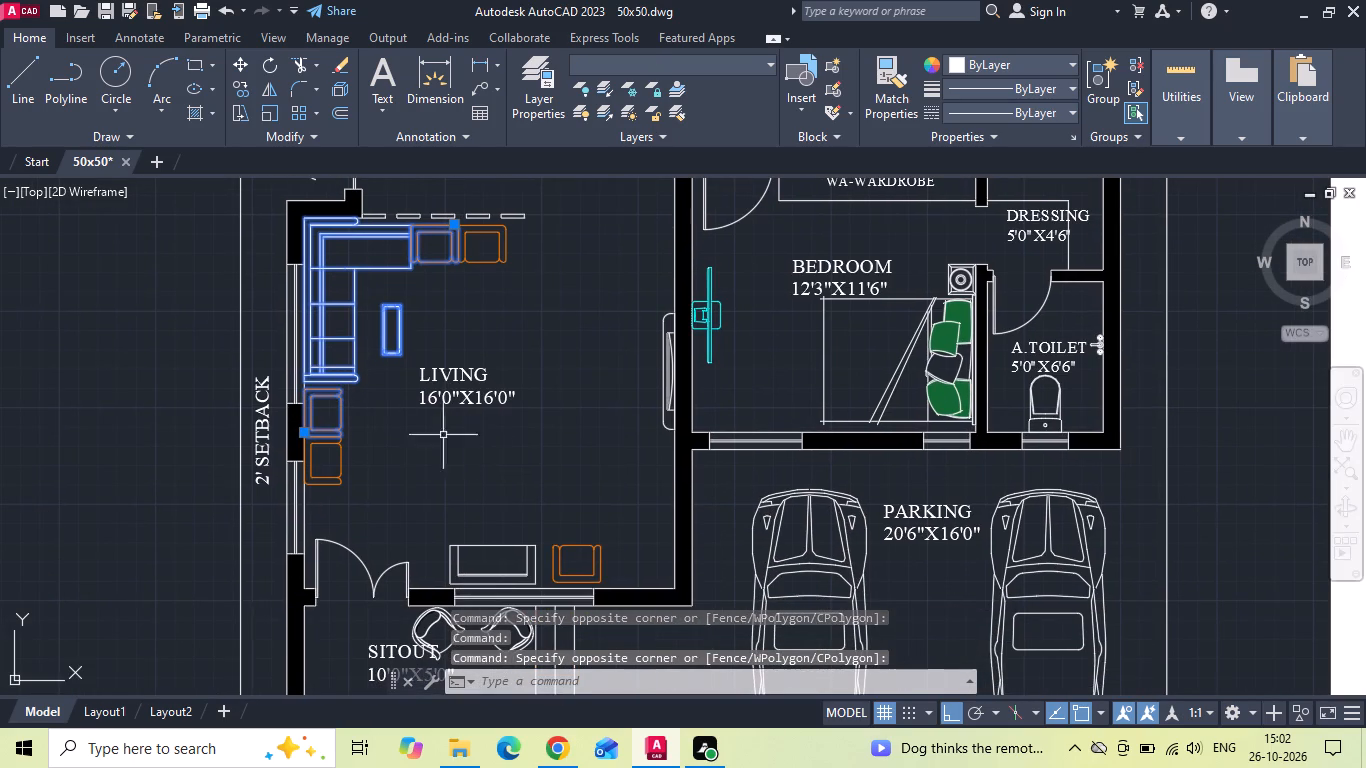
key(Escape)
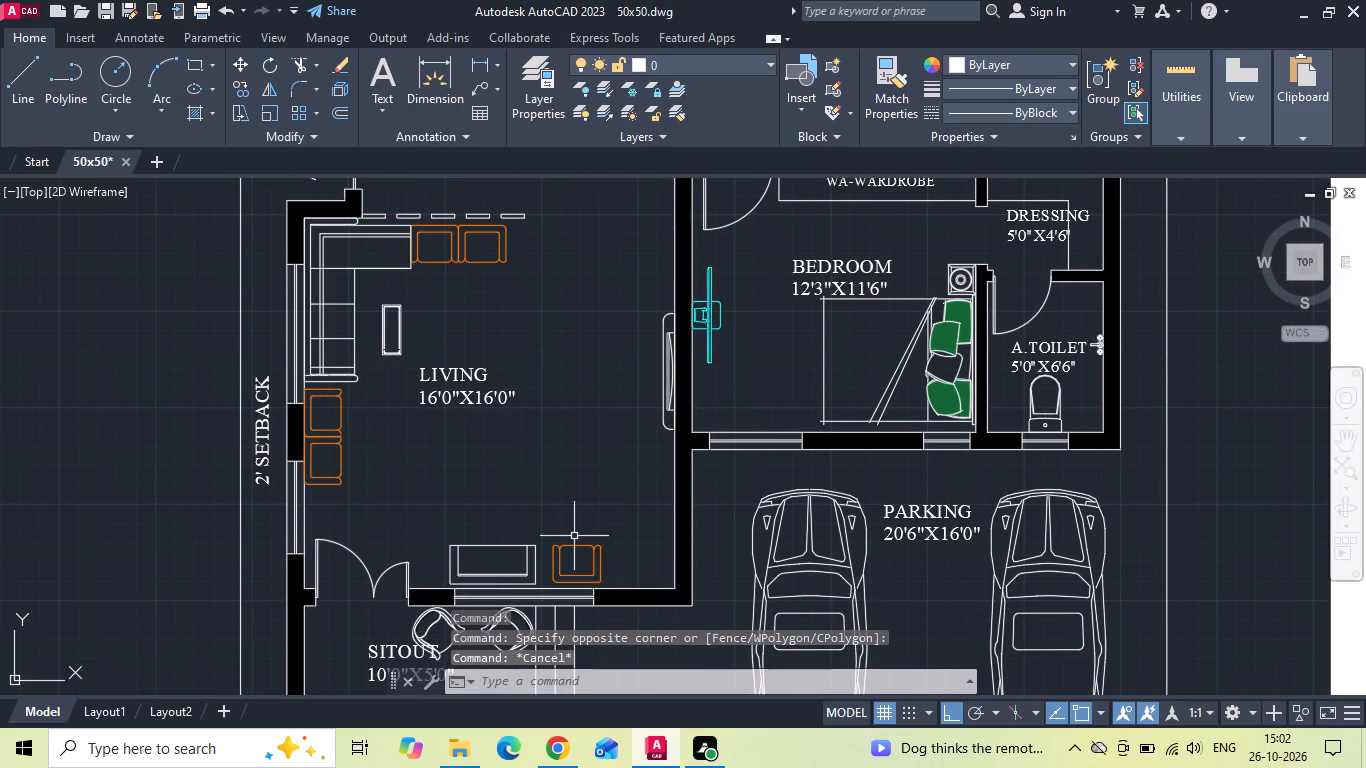
Copy the white sofa and the orange armchair beside it from the older plan's living room into the new plan's foyer.
click(529, 547)
click(559, 548)
right_click(559, 548)
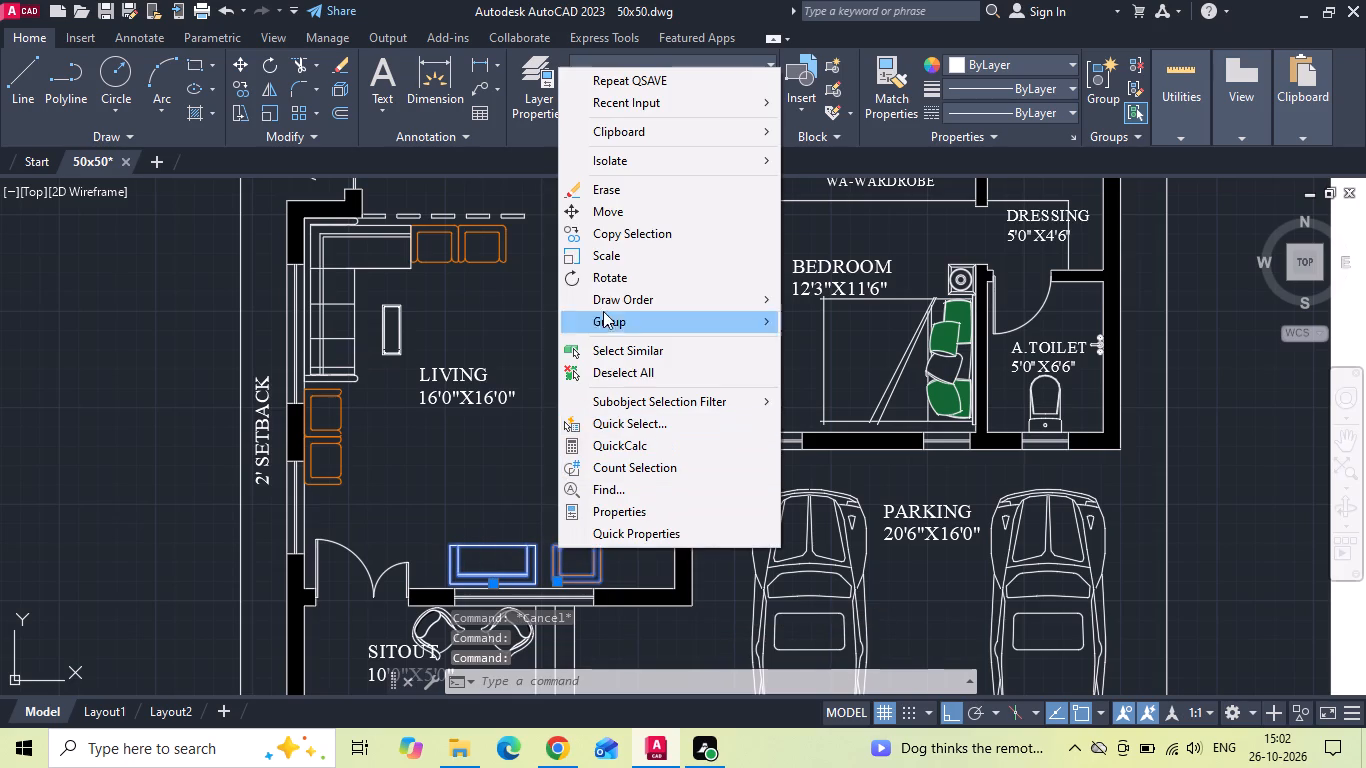
click(623, 240)
scroll(400, 394, down, 2)
drag(452, 472, 475, 475)
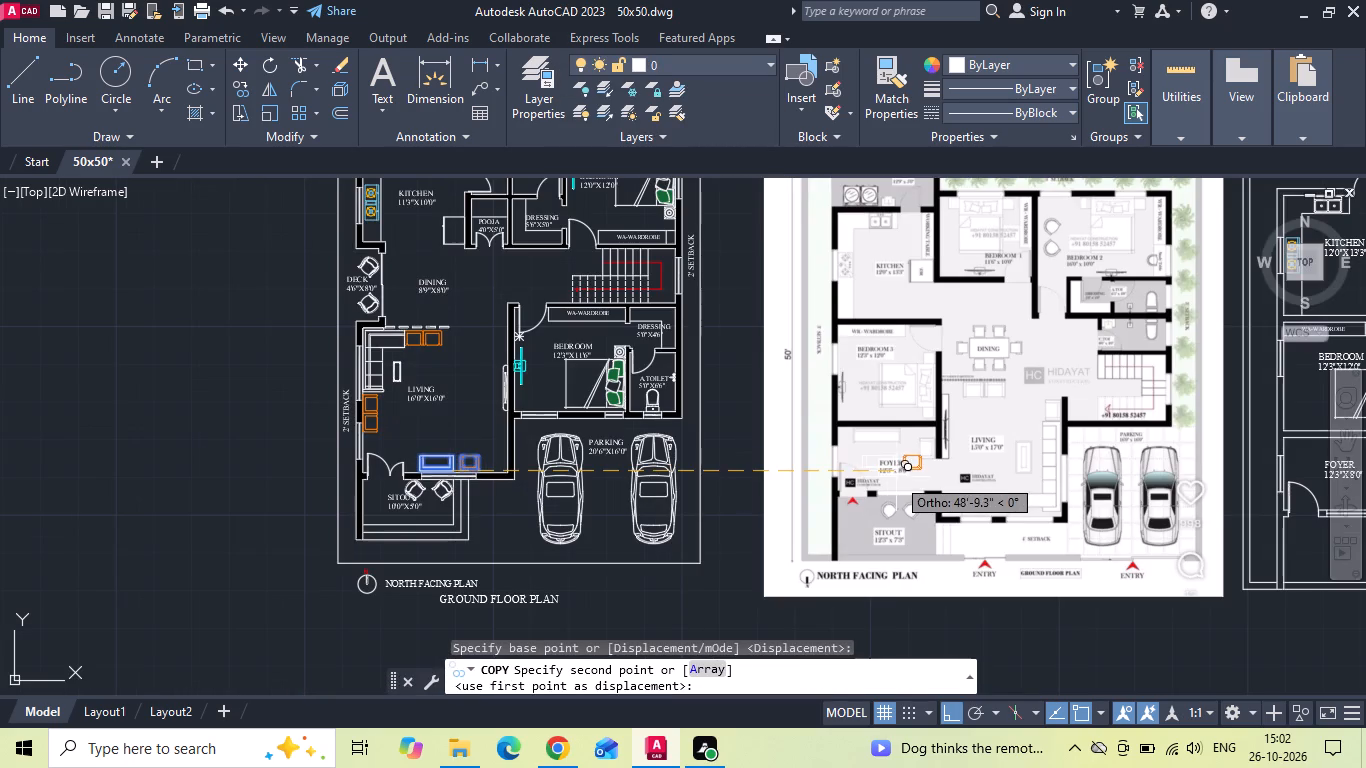
scroll(1094, 475, up, 1)
middle_drag(1059, 475, 299, 472)
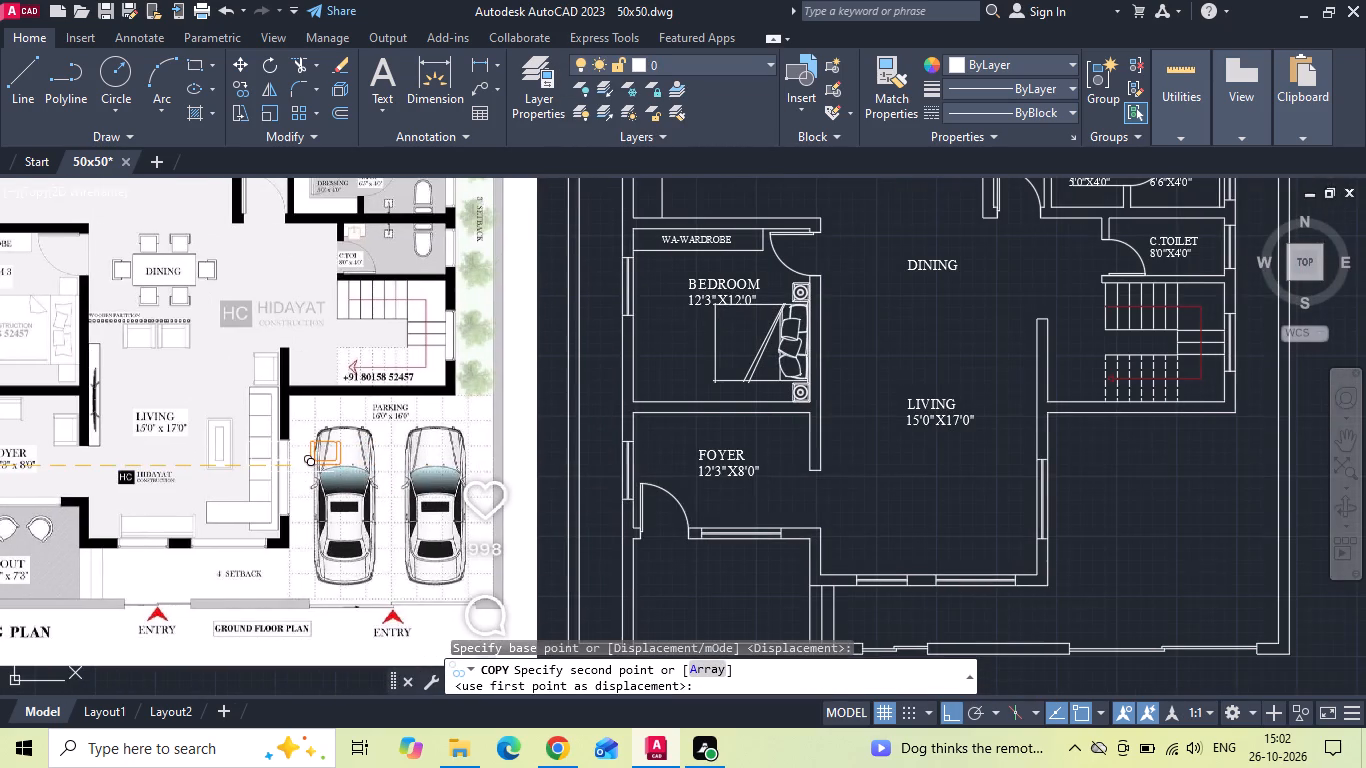
scroll(728, 442, up, 1)
click(739, 431)
key(Escape)
Rotate the copied sofa and armchair in the foyer by about 180 degrees around a point just below them.
click(770, 444)
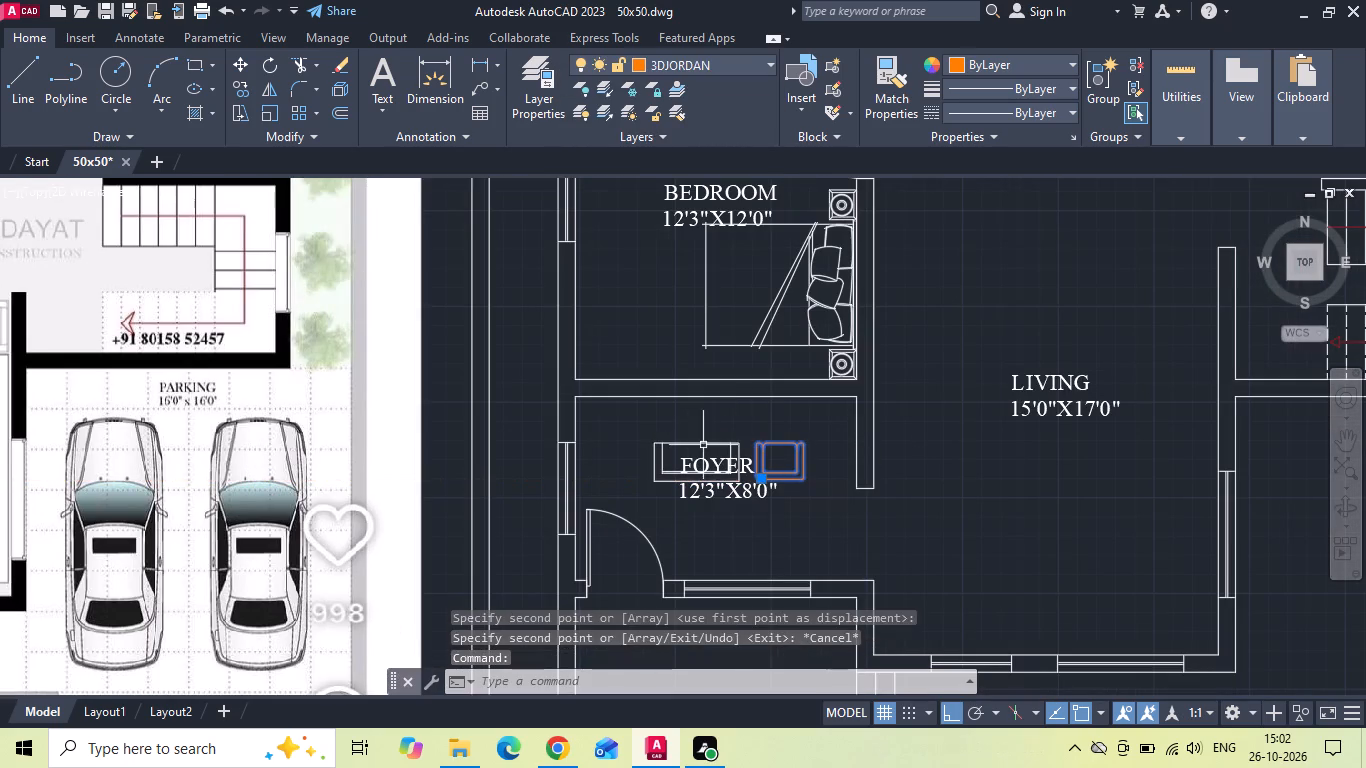
click(688, 445)
right_click(679, 442)
click(730, 465)
drag(719, 521, 682, 536)
click(621, 535)
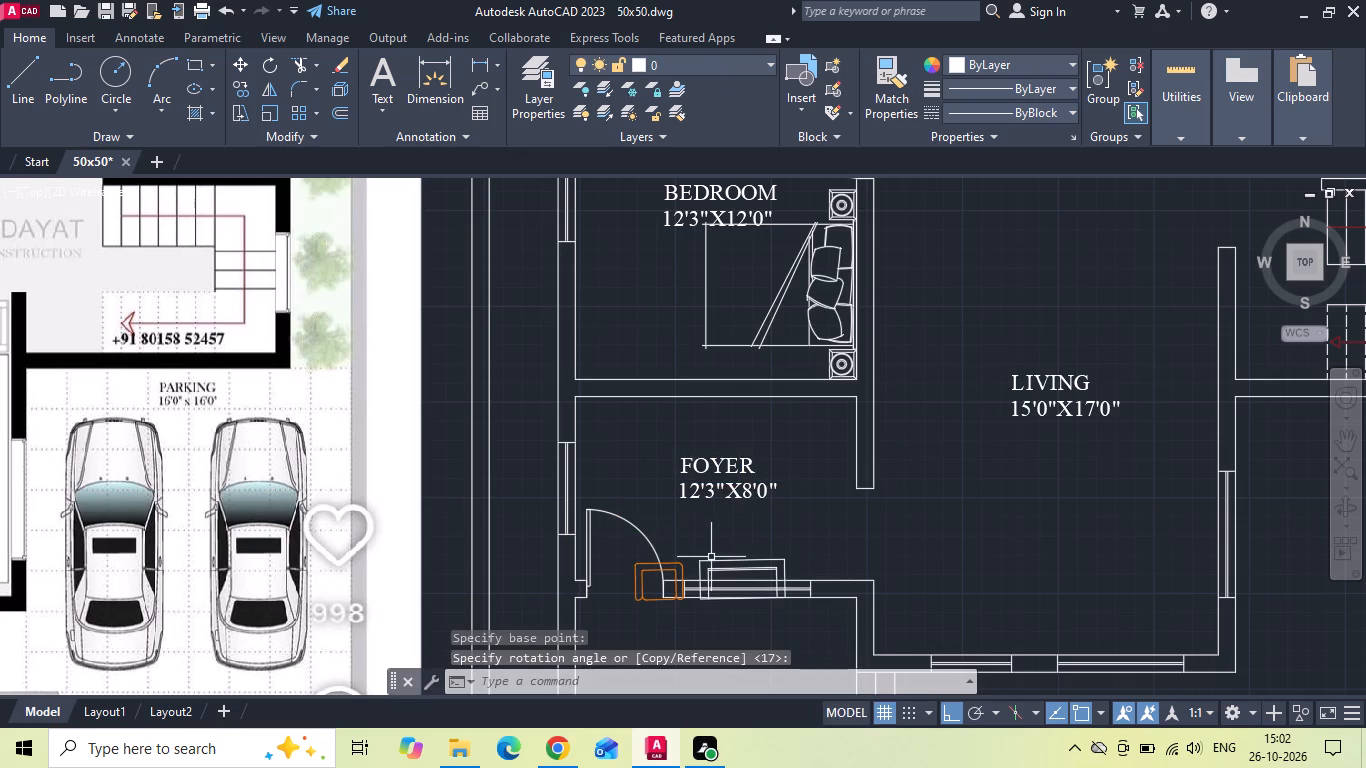
Move the rotated sofa and armchair straight up to the foyer's wall shared with the 12'3"X12'0" bedroom.
click(711, 559)
click(662, 573)
key(Escape)
click(661, 576)
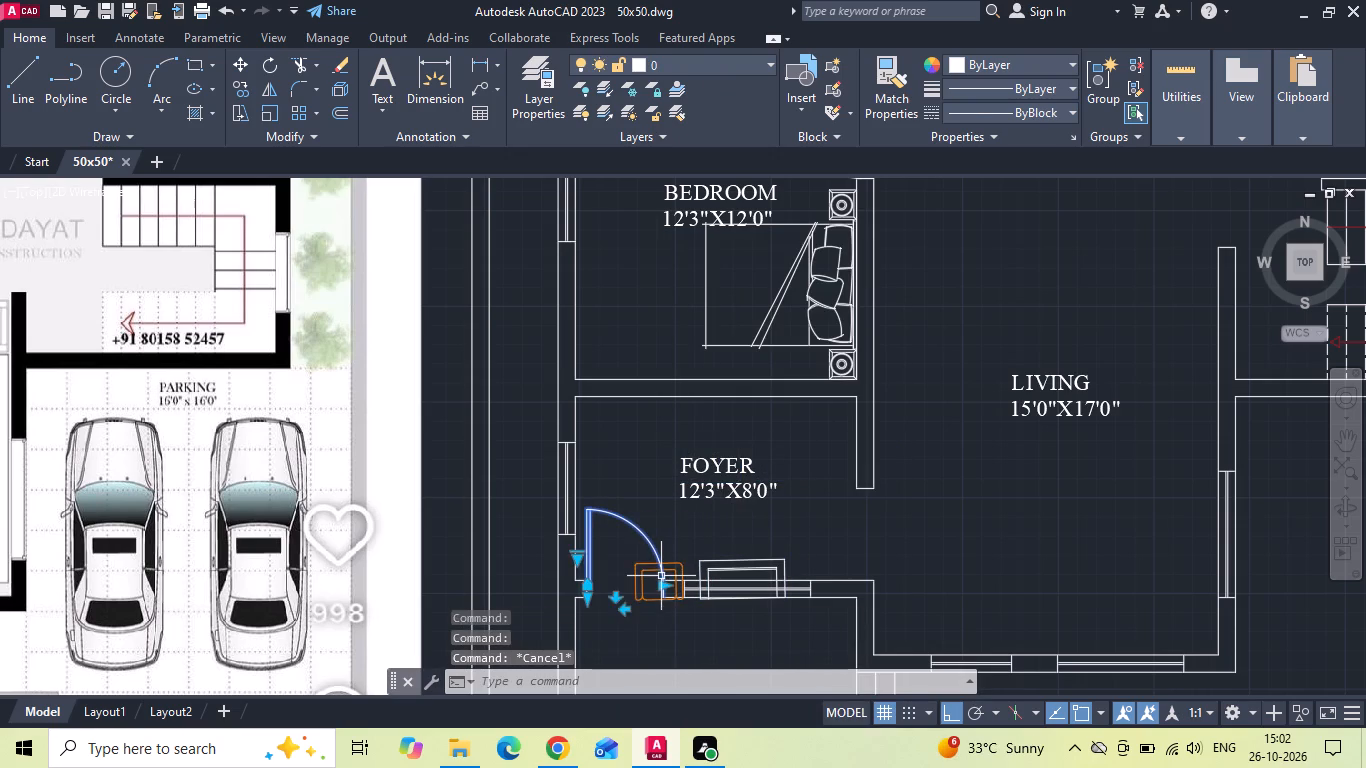
key(Escape)
click(656, 575)
click(632, 572)
click(722, 557)
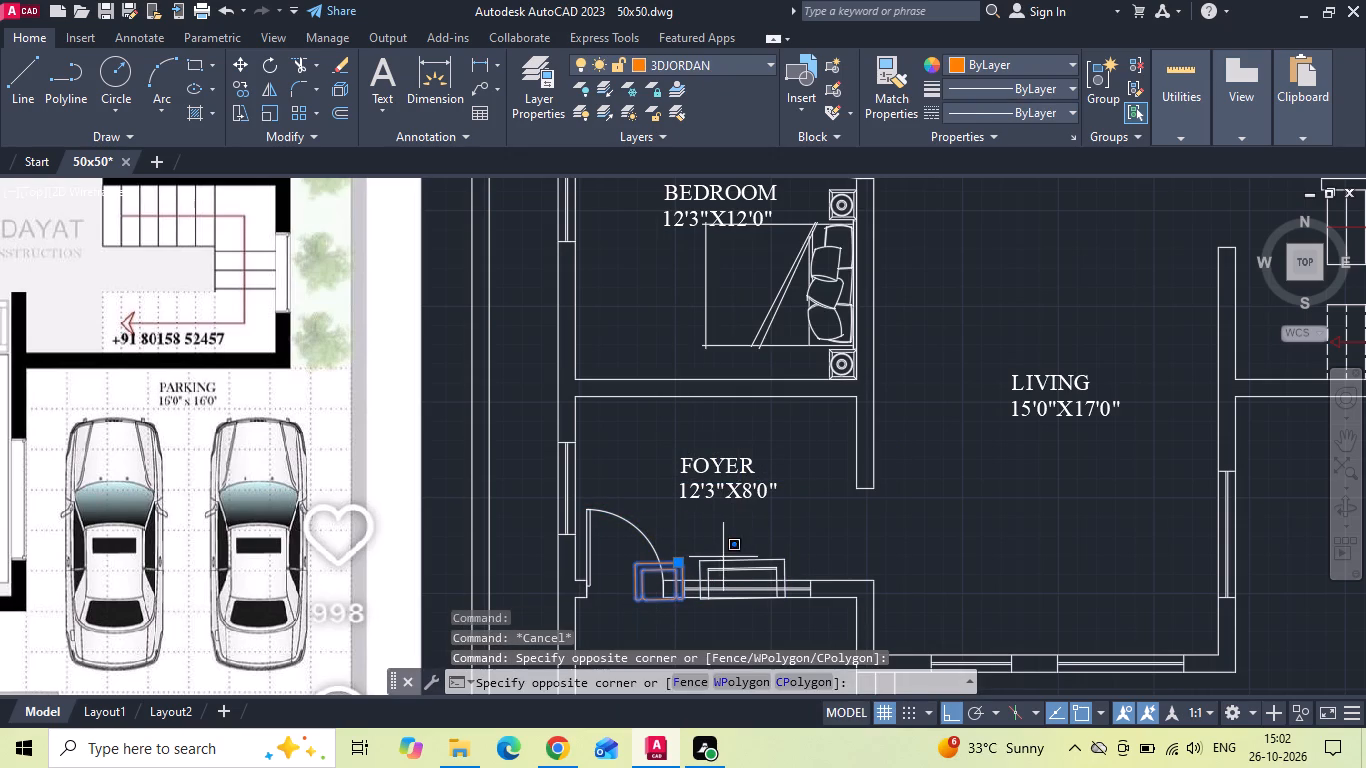
click(719, 566)
right_click(719, 566)
click(789, 234)
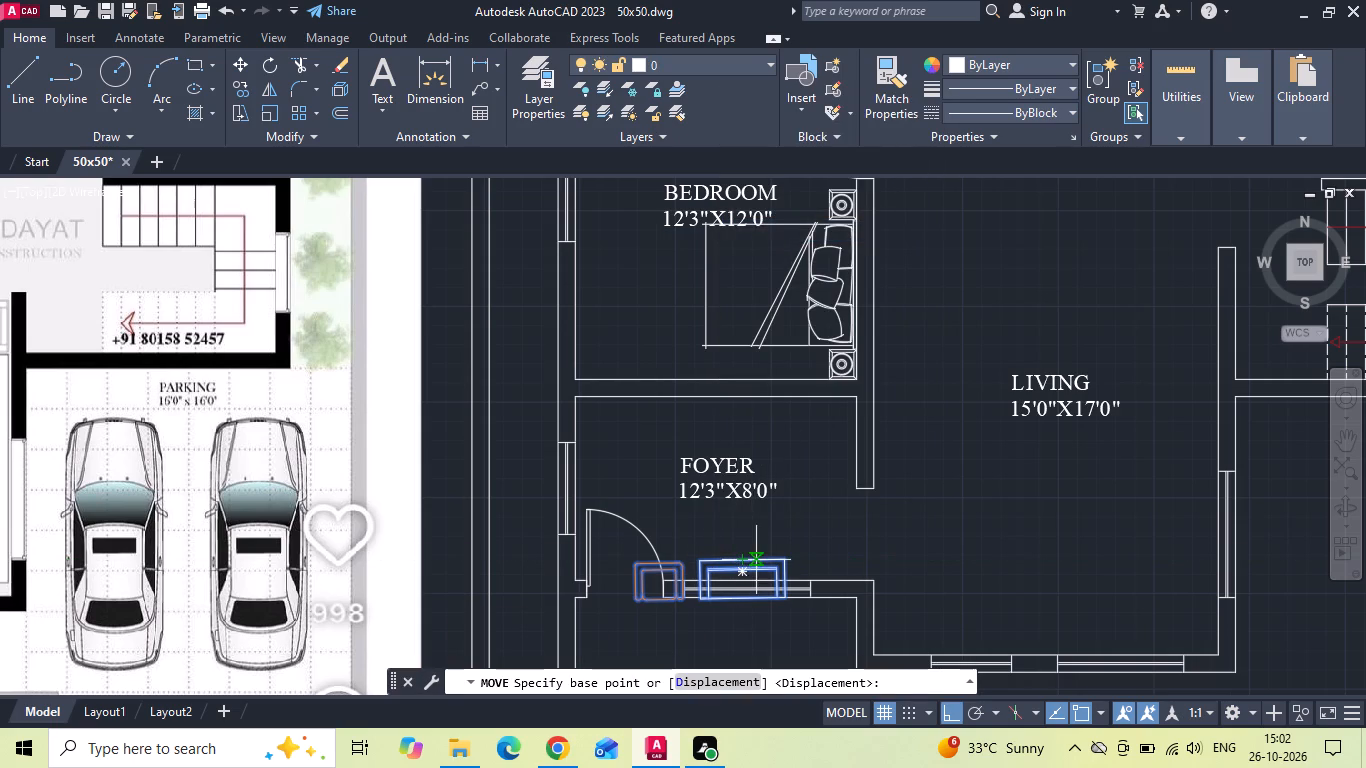
drag(736, 562, 740, 551)
click(746, 392)
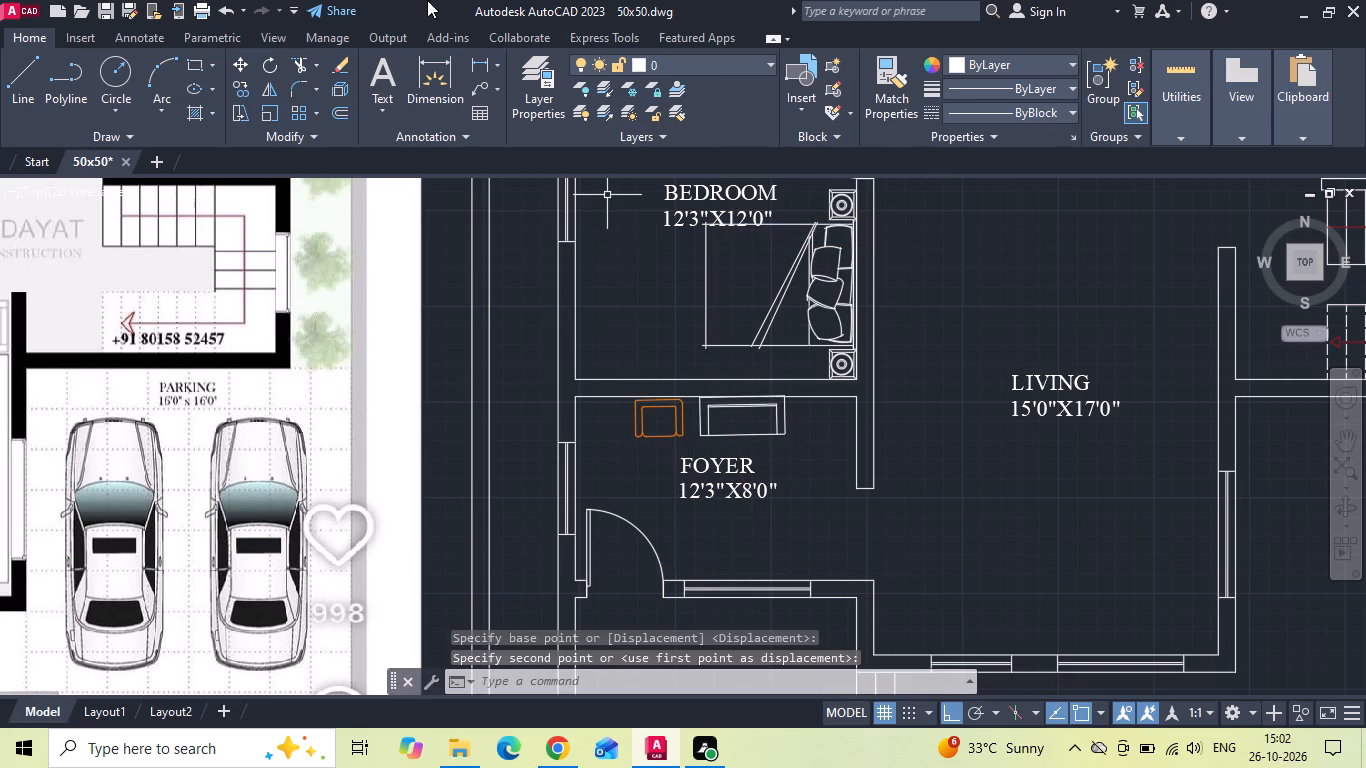
Measure the foyer sofa's seat depth with a linear dimension, without placing it.
click(481, 61)
scroll(745, 449, up, 2)
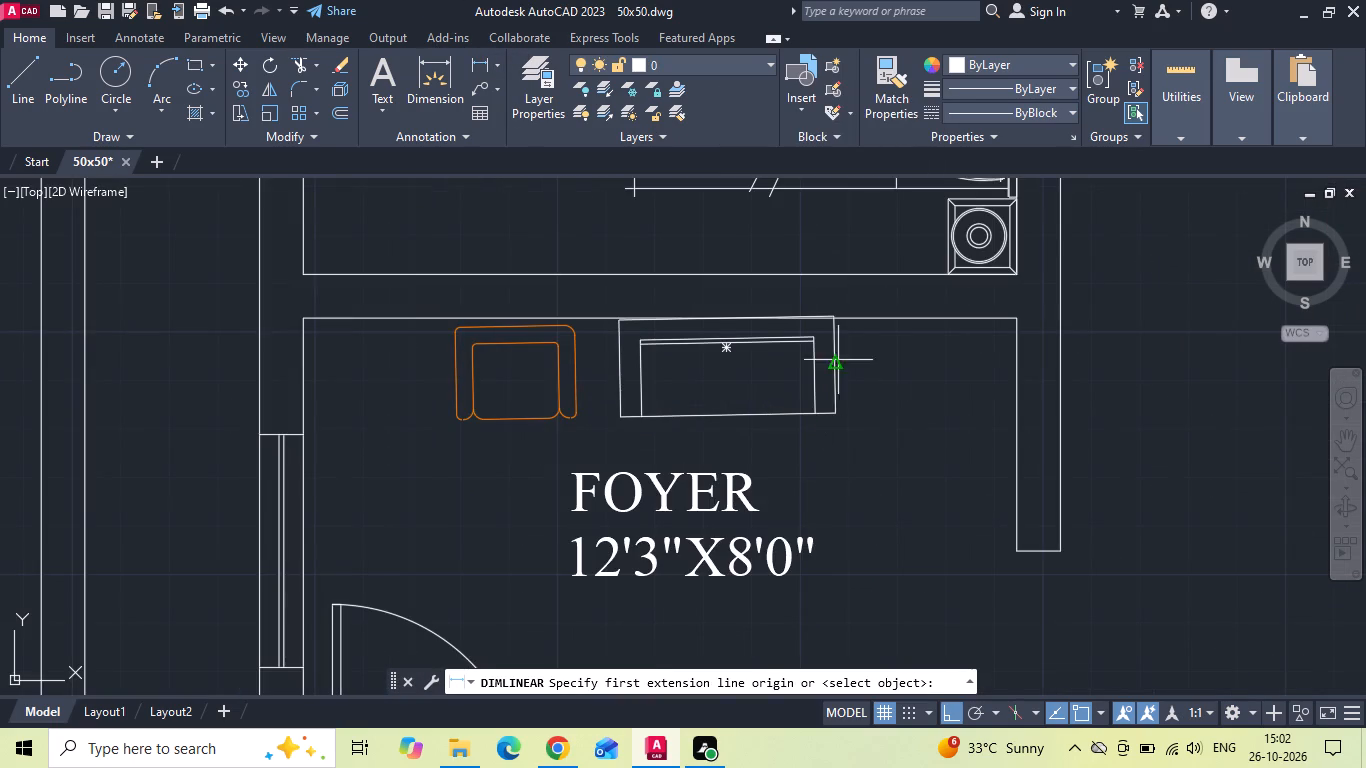
scroll(820, 338, up, 2)
click(815, 311)
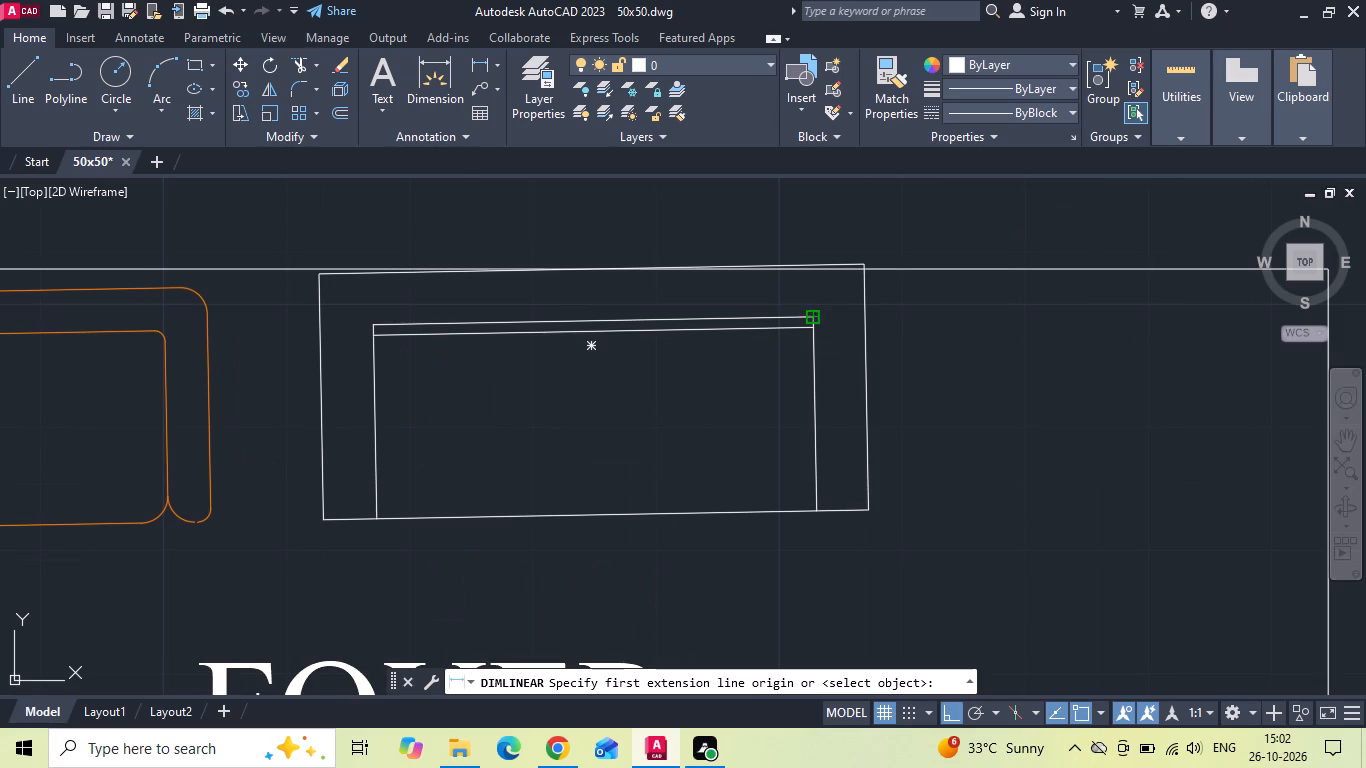
click(815, 516)
scroll(776, 532, down, 2)
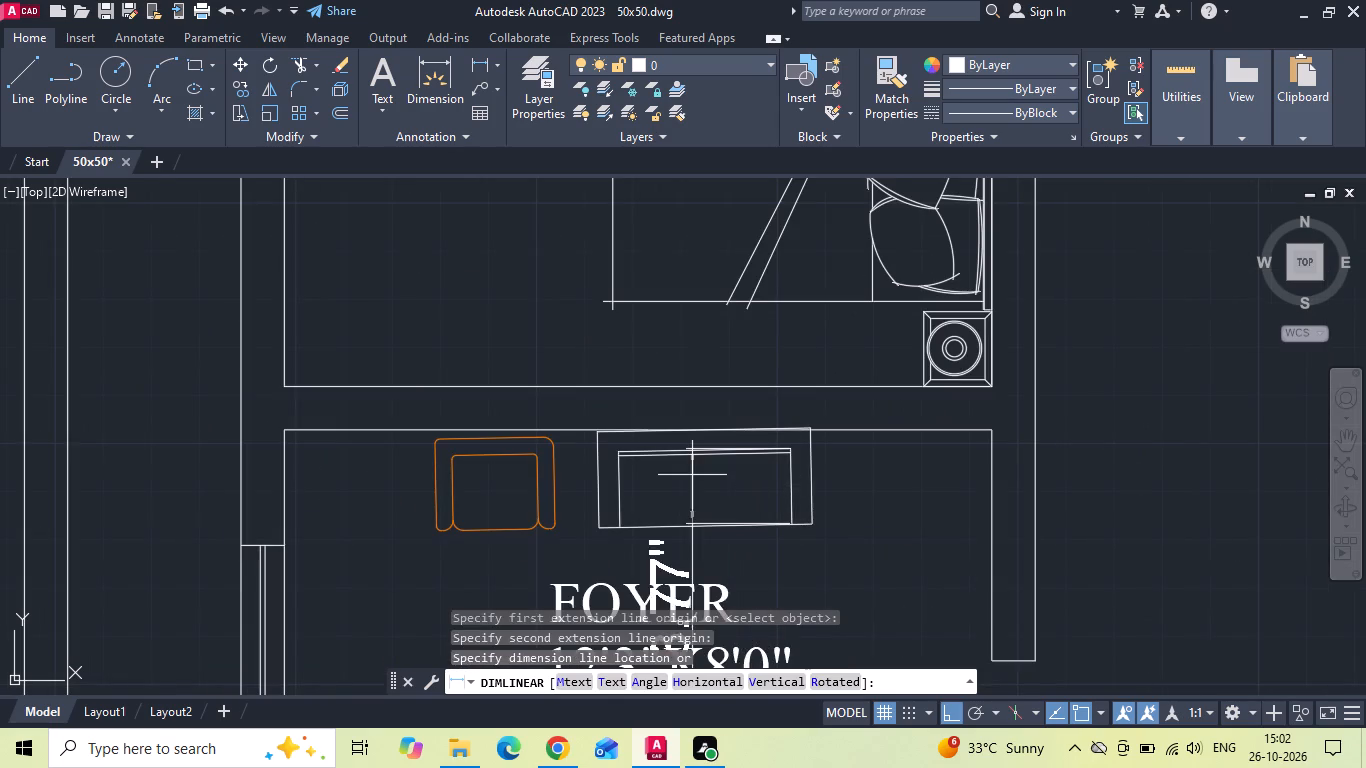
scroll(770, 443, down, 2)
key(Escape)
Erase the white sofa from the new plan's foyer.
scroll(772, 448, up, 2)
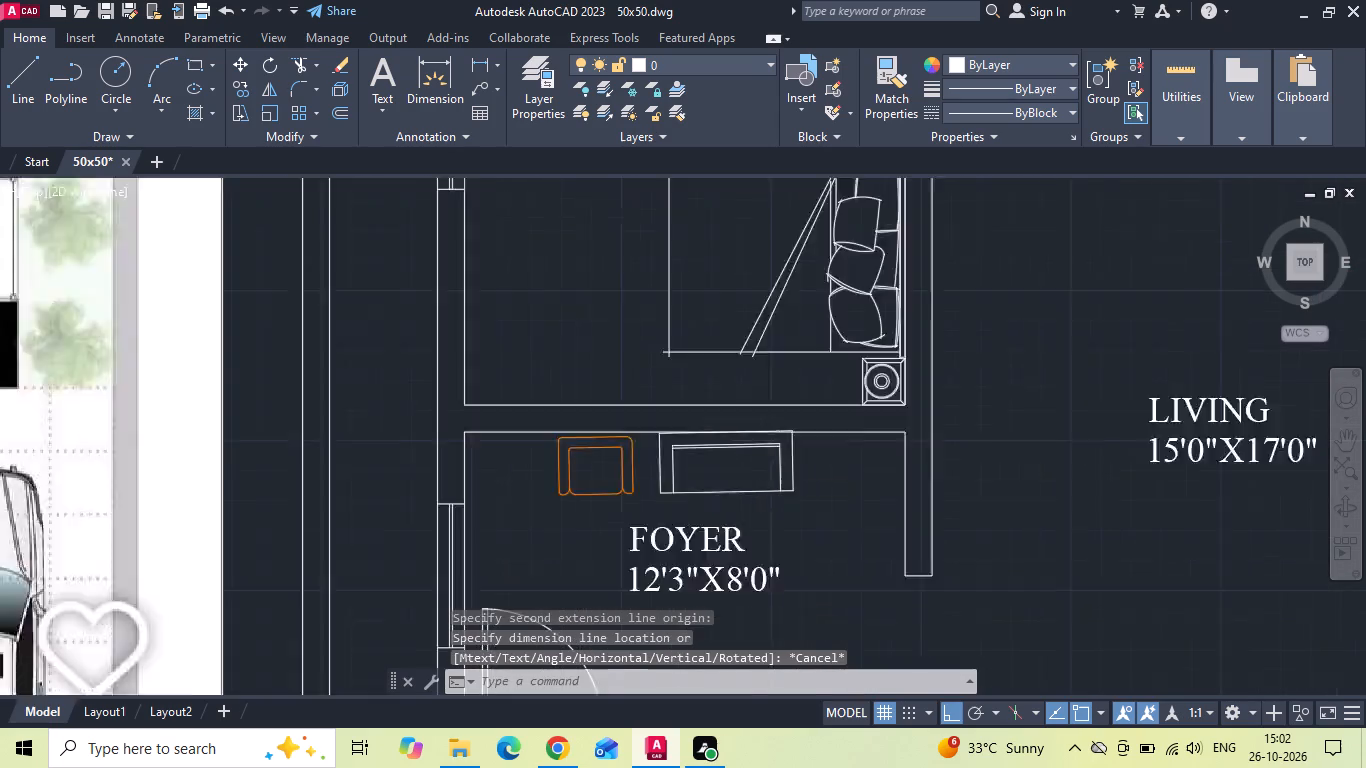
drag(745, 481, 655, 525)
click(610, 534)
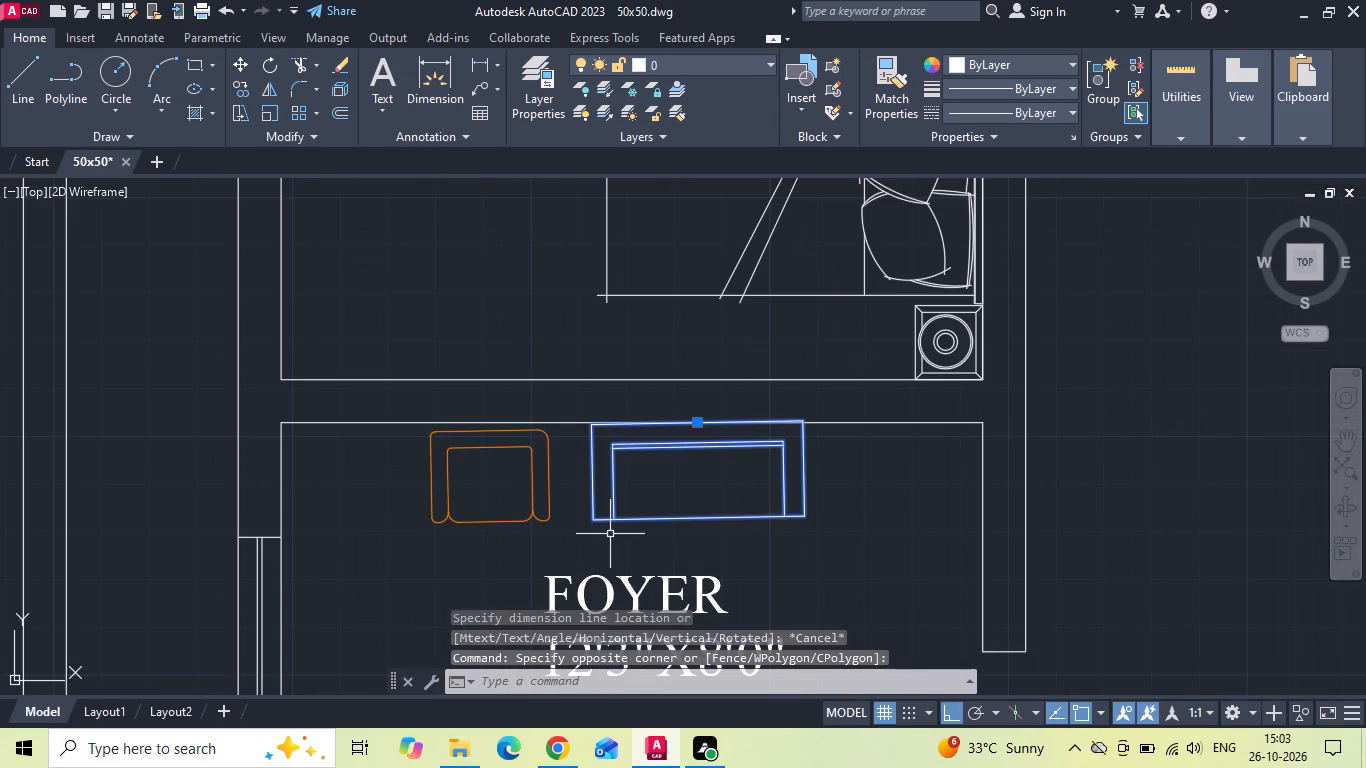
key(Delete)
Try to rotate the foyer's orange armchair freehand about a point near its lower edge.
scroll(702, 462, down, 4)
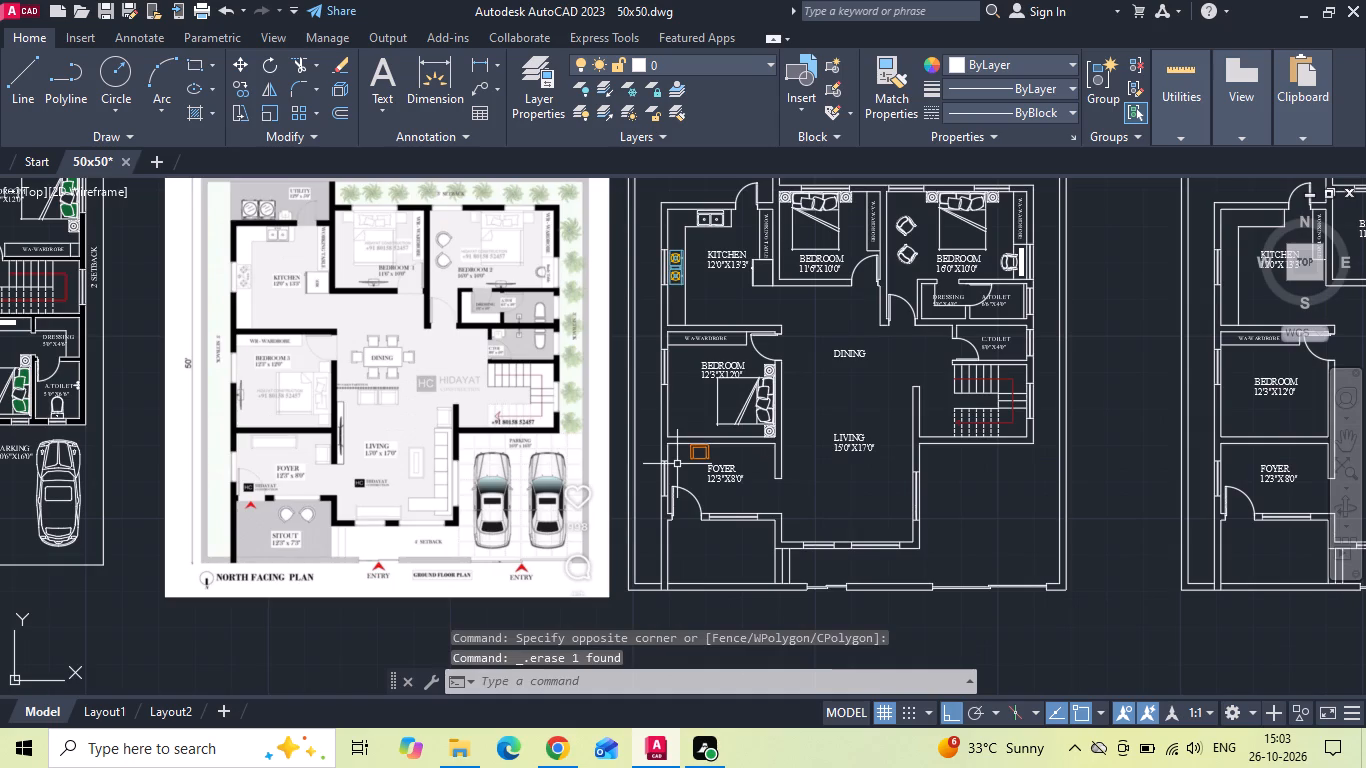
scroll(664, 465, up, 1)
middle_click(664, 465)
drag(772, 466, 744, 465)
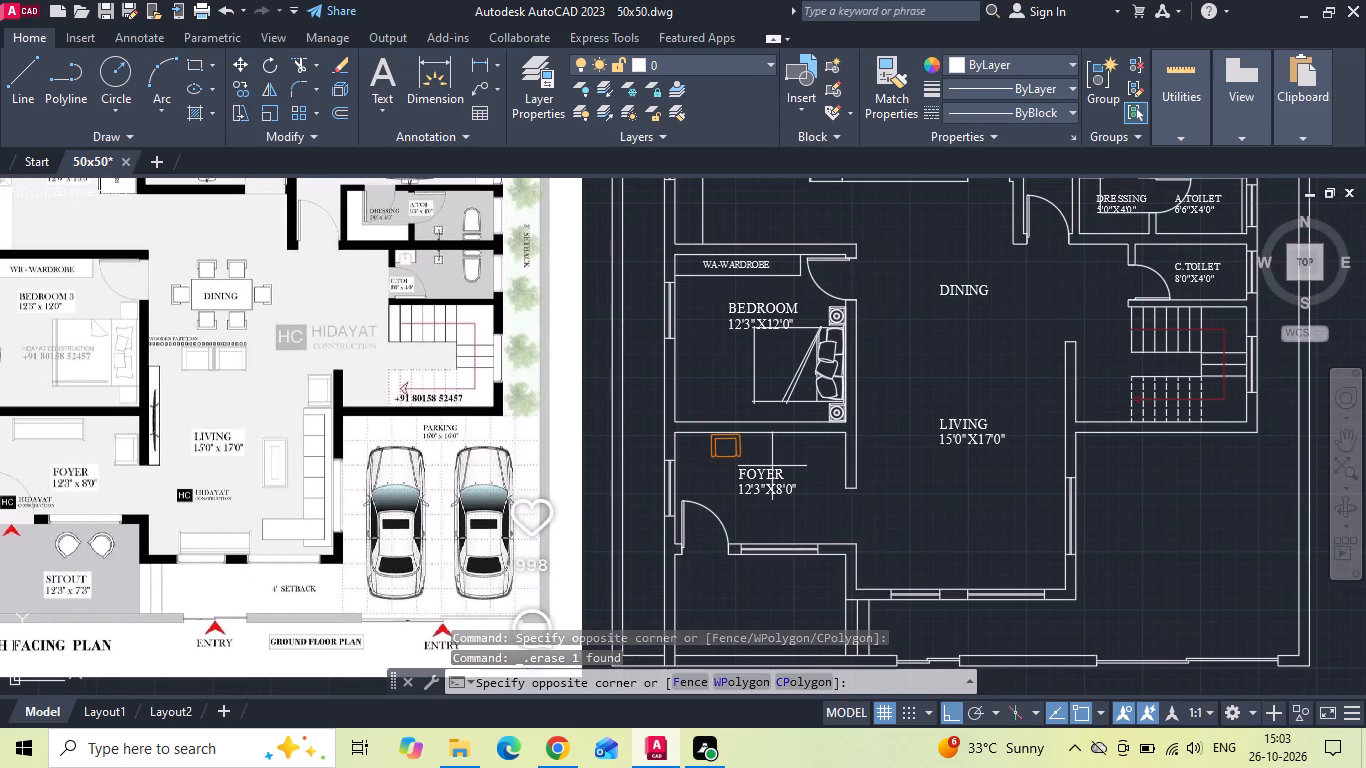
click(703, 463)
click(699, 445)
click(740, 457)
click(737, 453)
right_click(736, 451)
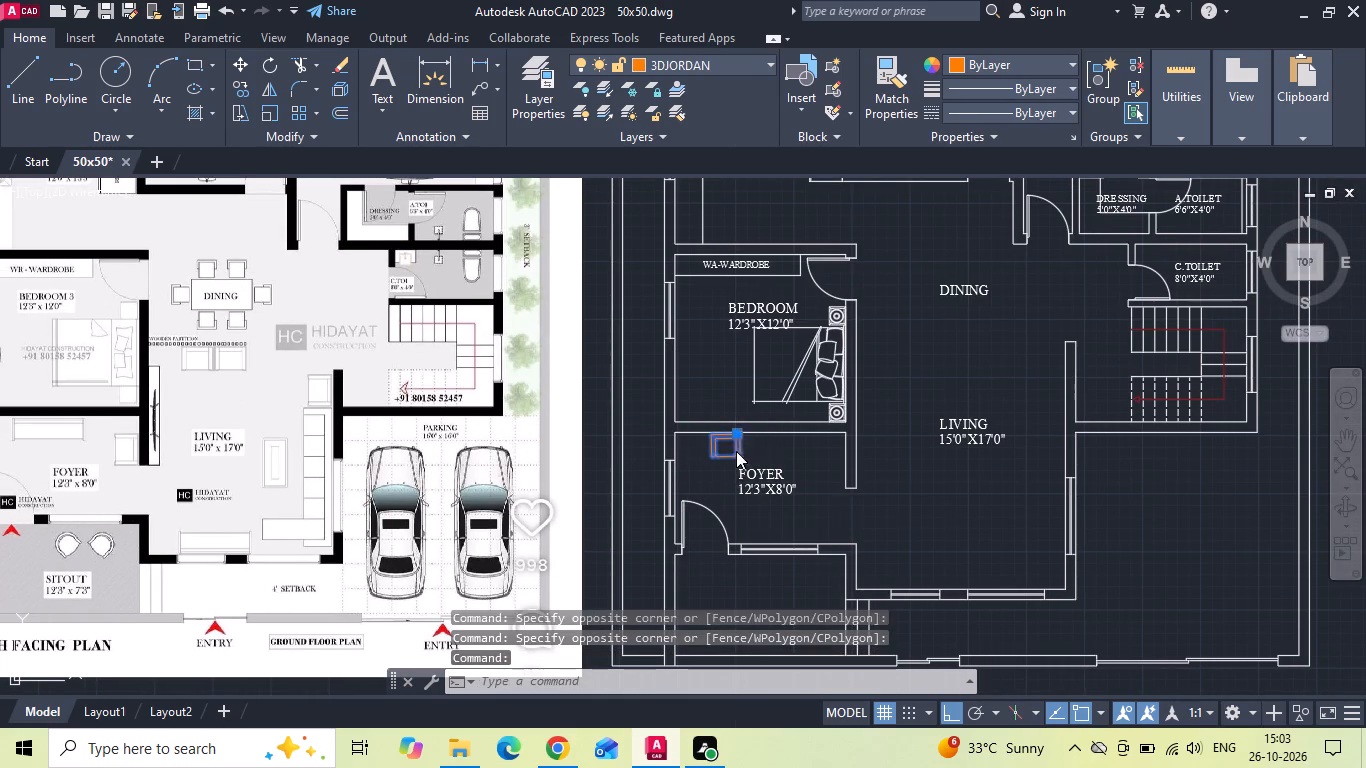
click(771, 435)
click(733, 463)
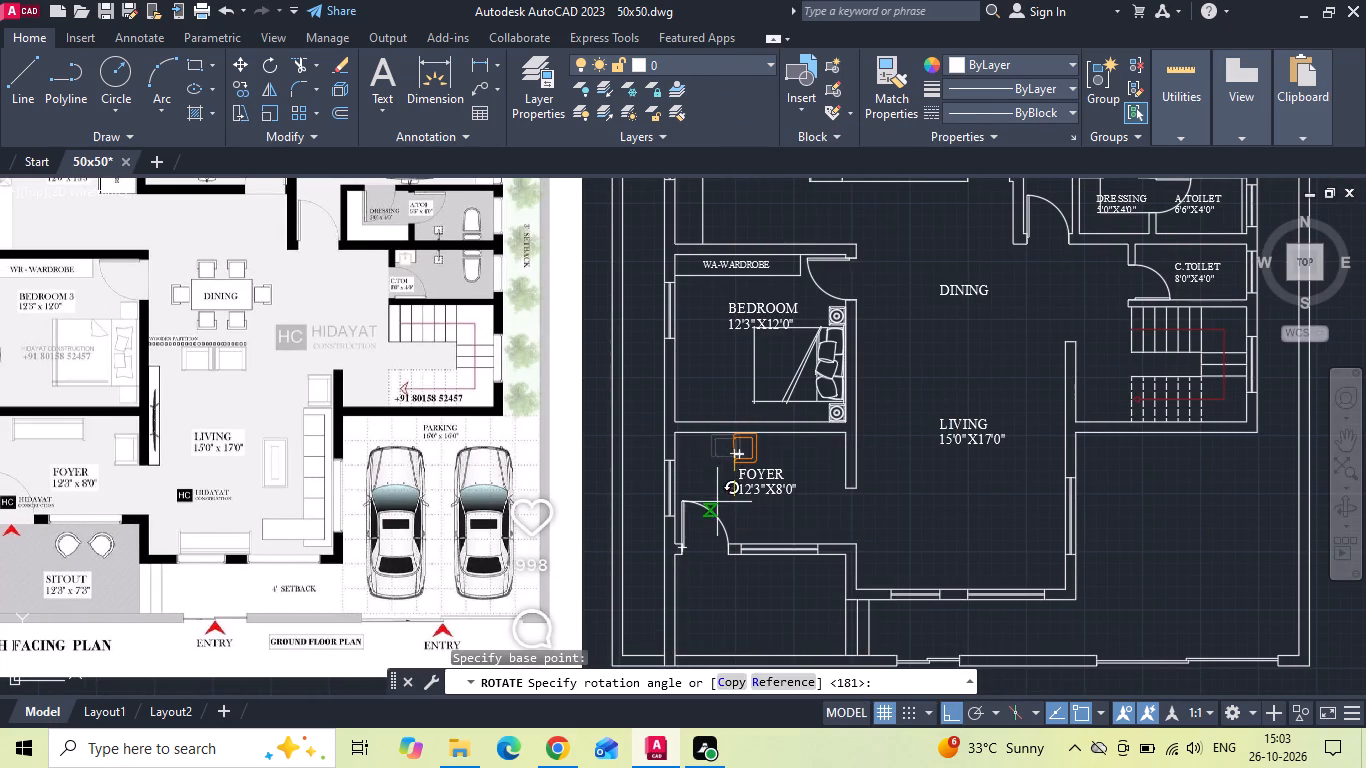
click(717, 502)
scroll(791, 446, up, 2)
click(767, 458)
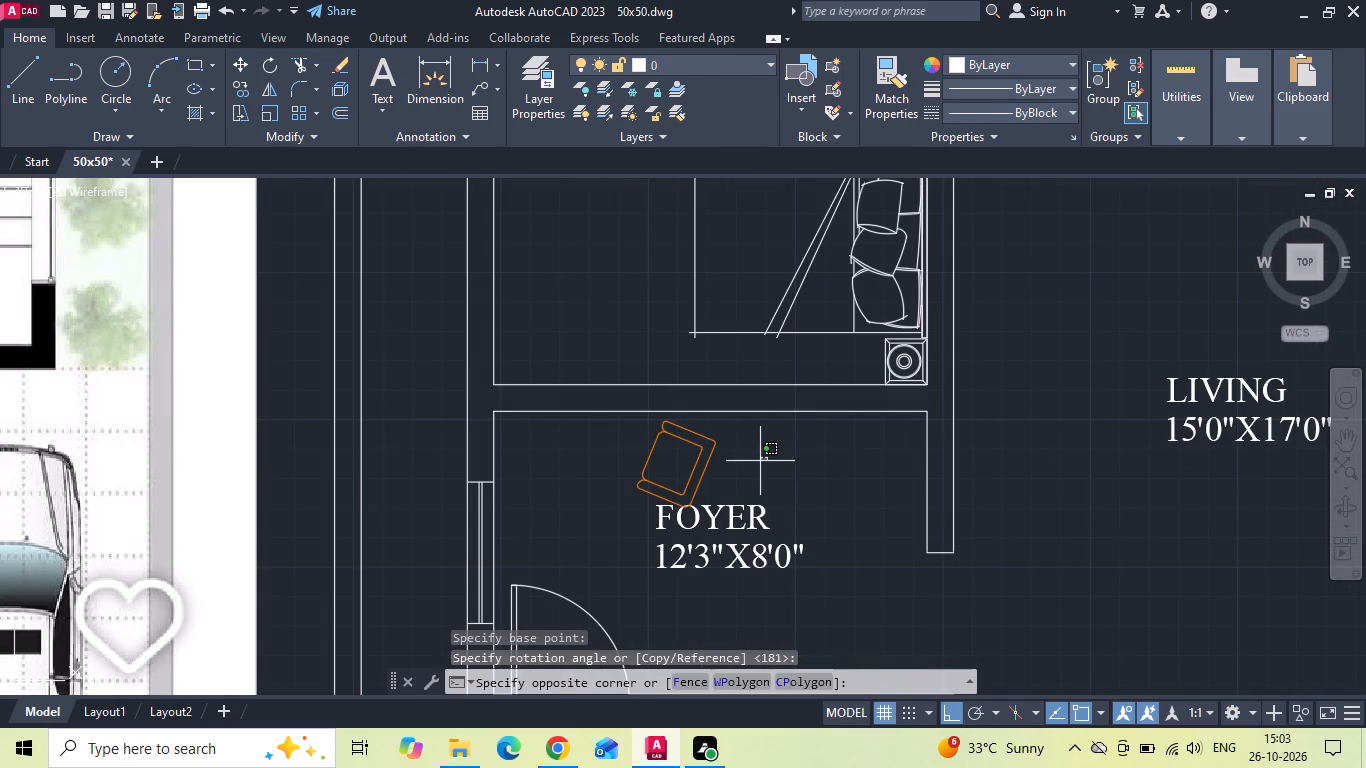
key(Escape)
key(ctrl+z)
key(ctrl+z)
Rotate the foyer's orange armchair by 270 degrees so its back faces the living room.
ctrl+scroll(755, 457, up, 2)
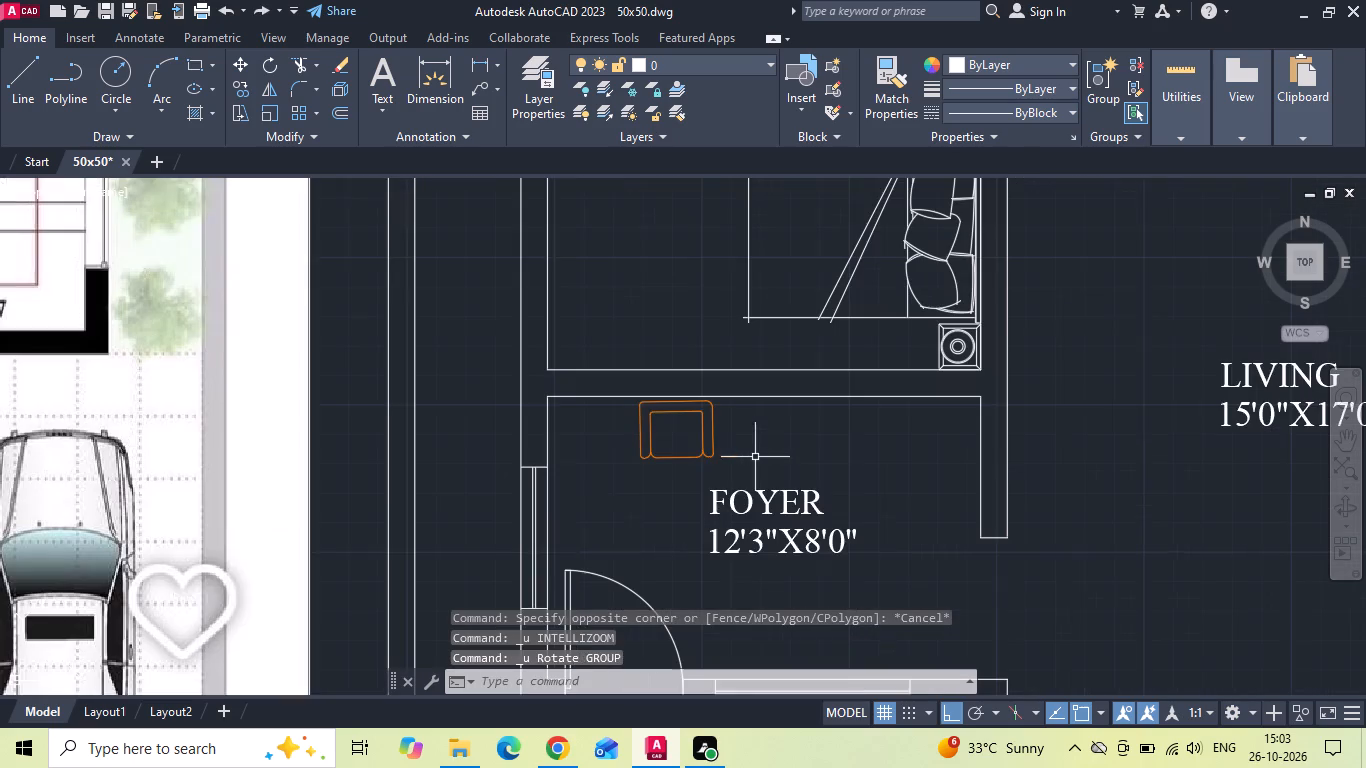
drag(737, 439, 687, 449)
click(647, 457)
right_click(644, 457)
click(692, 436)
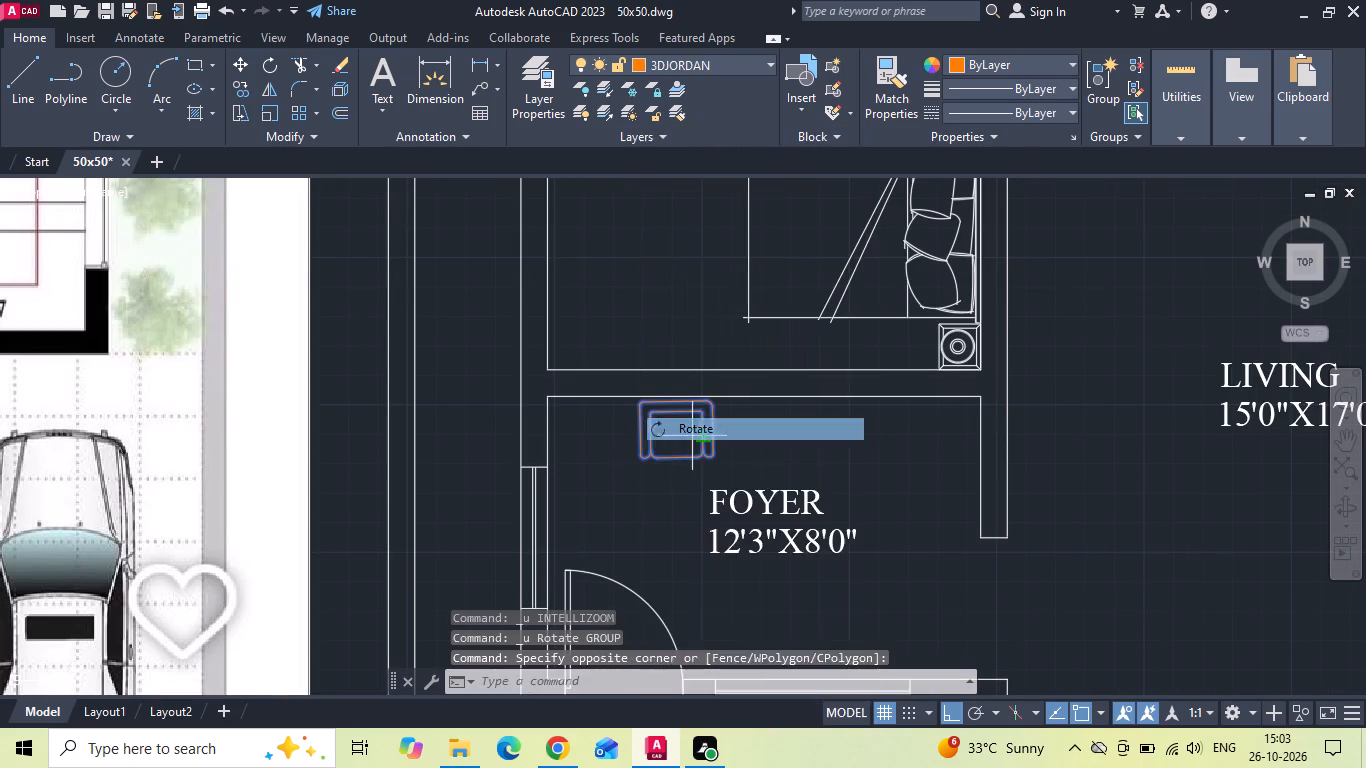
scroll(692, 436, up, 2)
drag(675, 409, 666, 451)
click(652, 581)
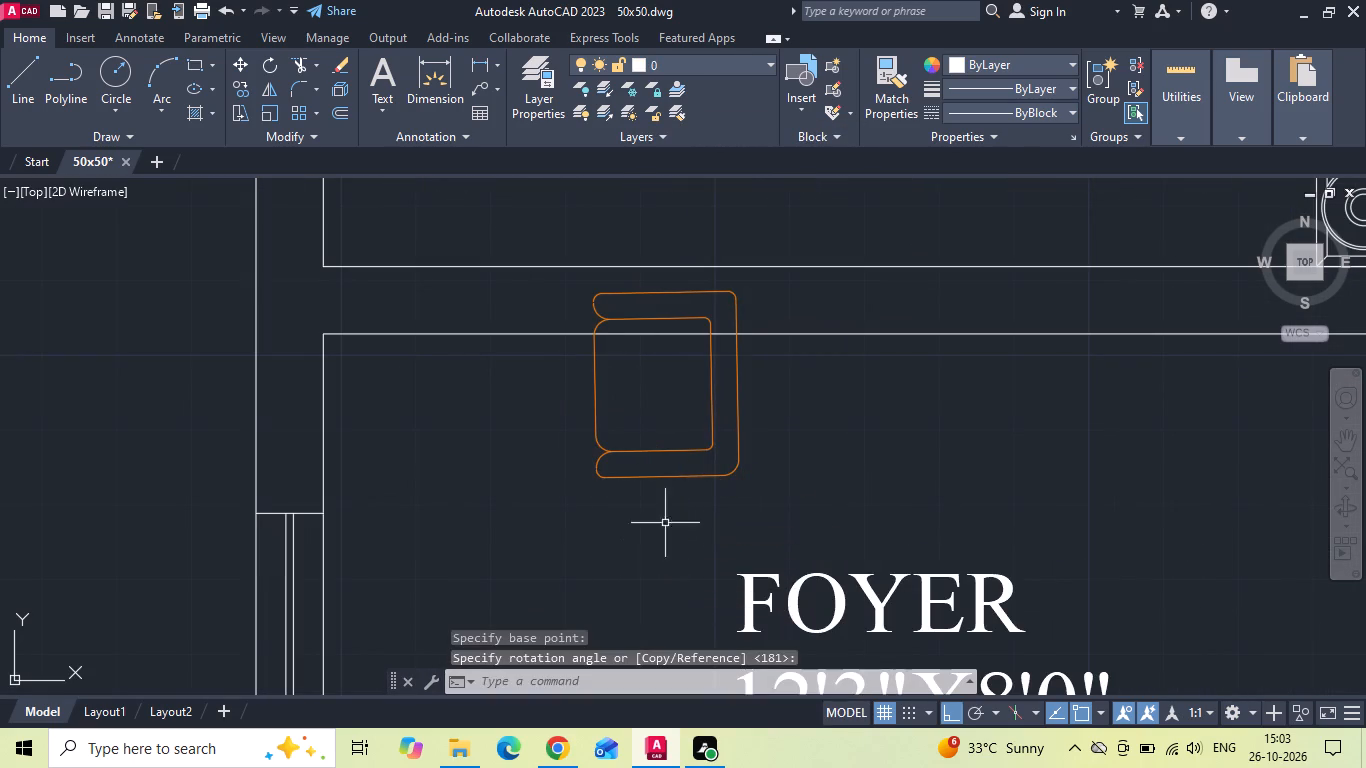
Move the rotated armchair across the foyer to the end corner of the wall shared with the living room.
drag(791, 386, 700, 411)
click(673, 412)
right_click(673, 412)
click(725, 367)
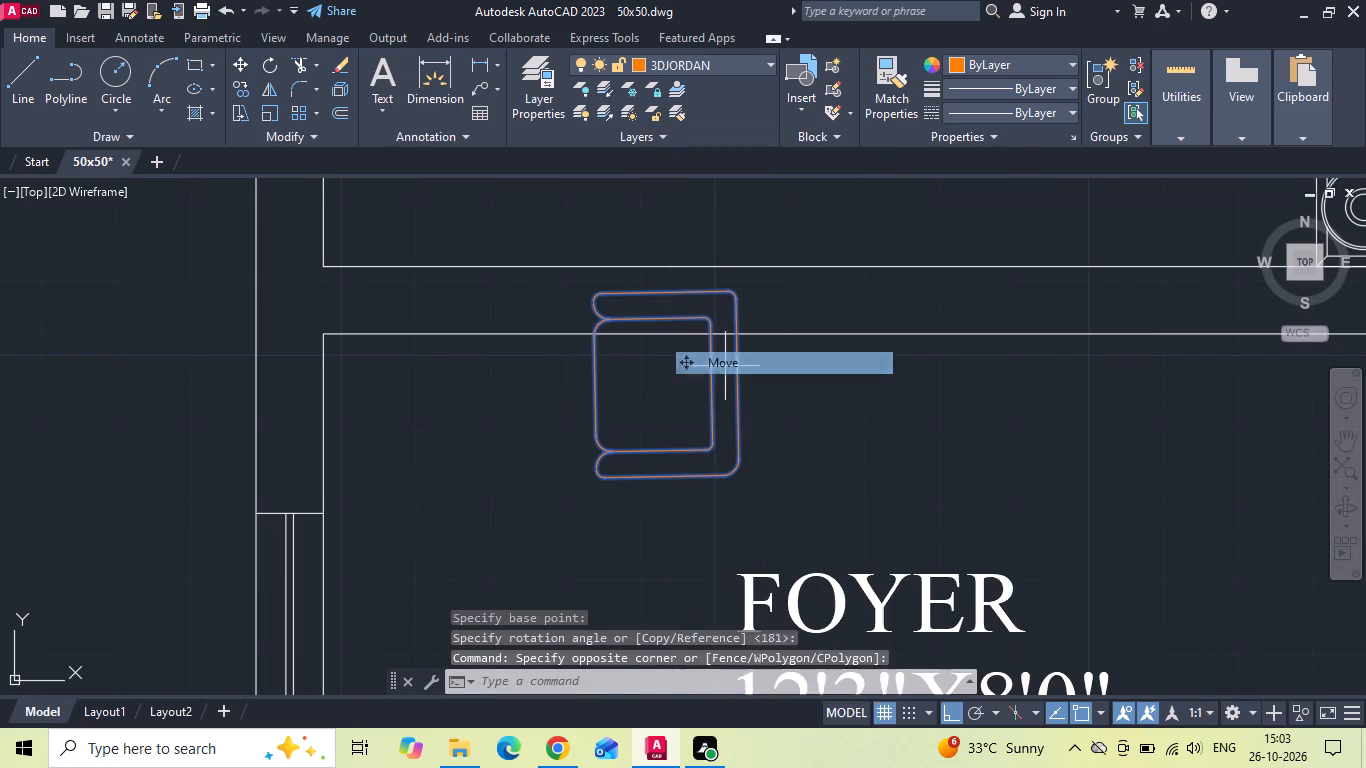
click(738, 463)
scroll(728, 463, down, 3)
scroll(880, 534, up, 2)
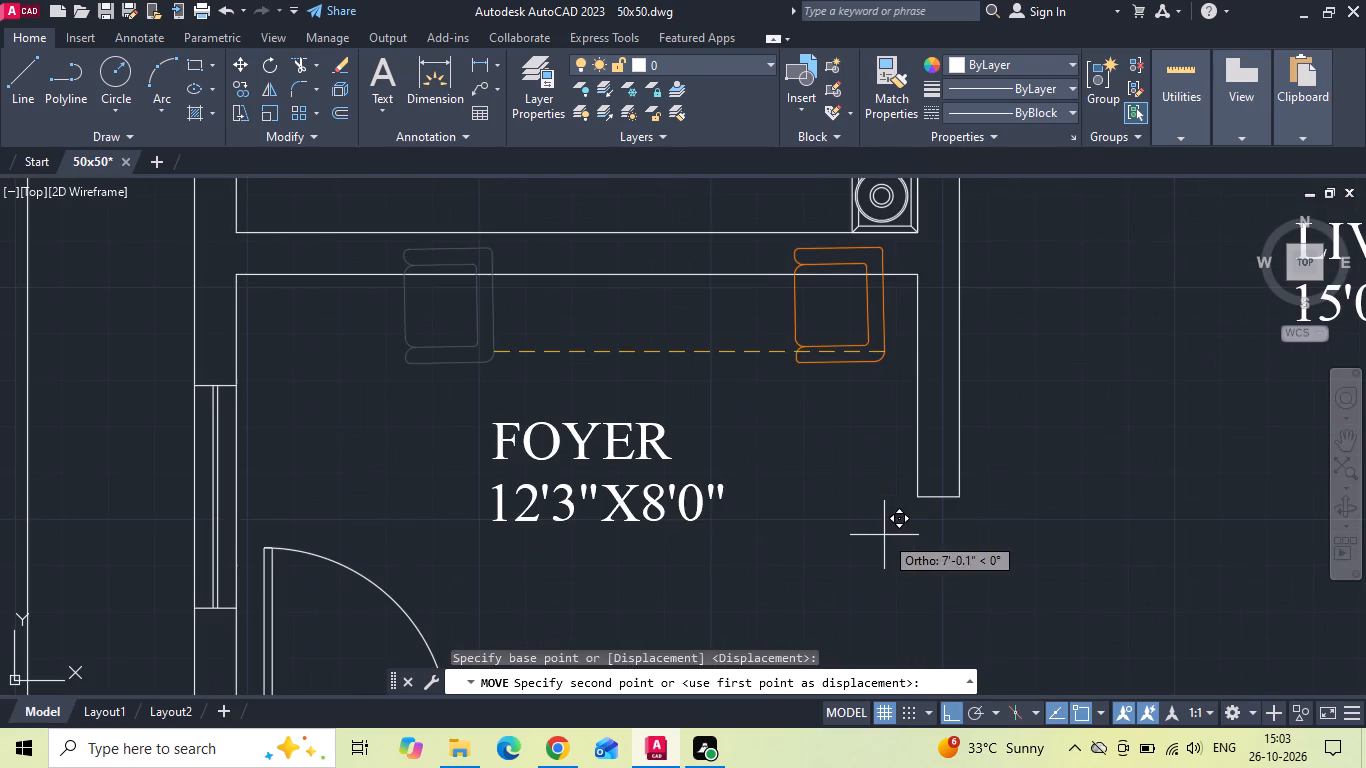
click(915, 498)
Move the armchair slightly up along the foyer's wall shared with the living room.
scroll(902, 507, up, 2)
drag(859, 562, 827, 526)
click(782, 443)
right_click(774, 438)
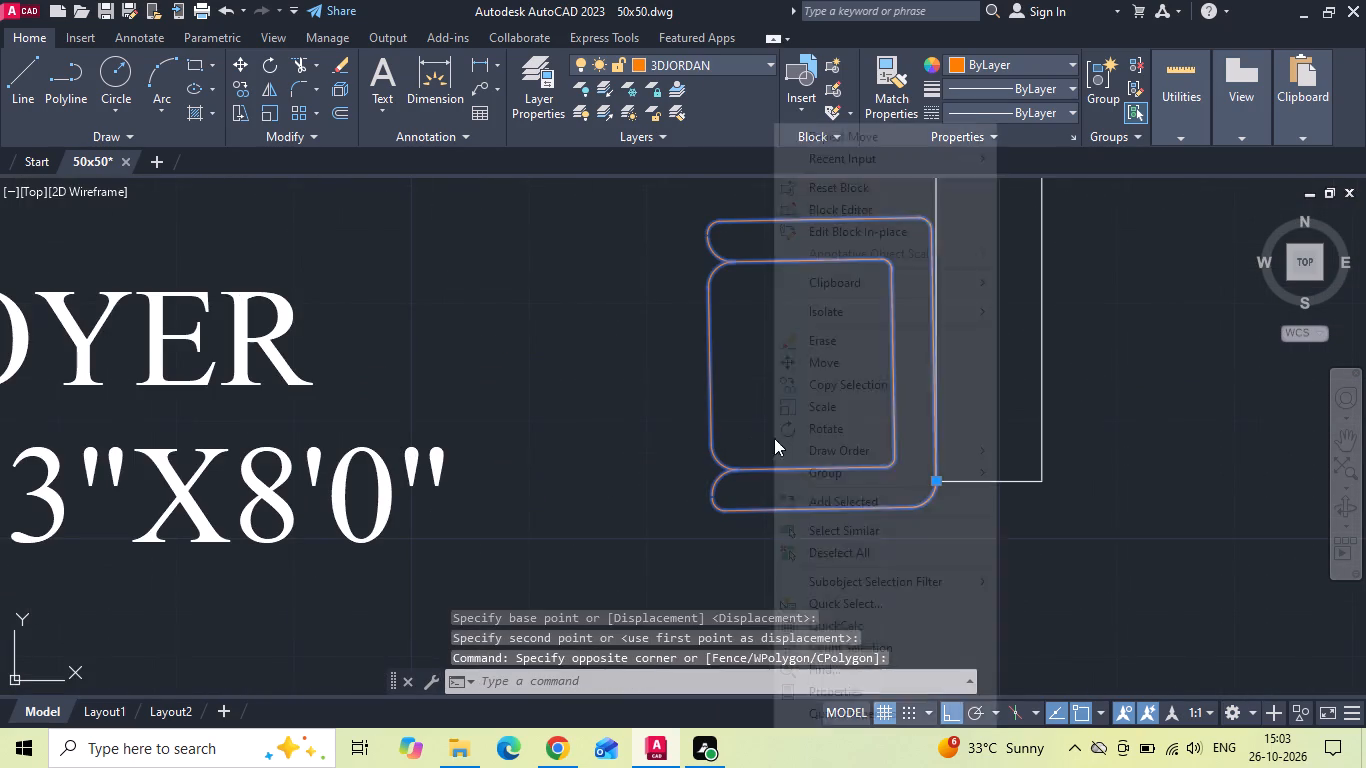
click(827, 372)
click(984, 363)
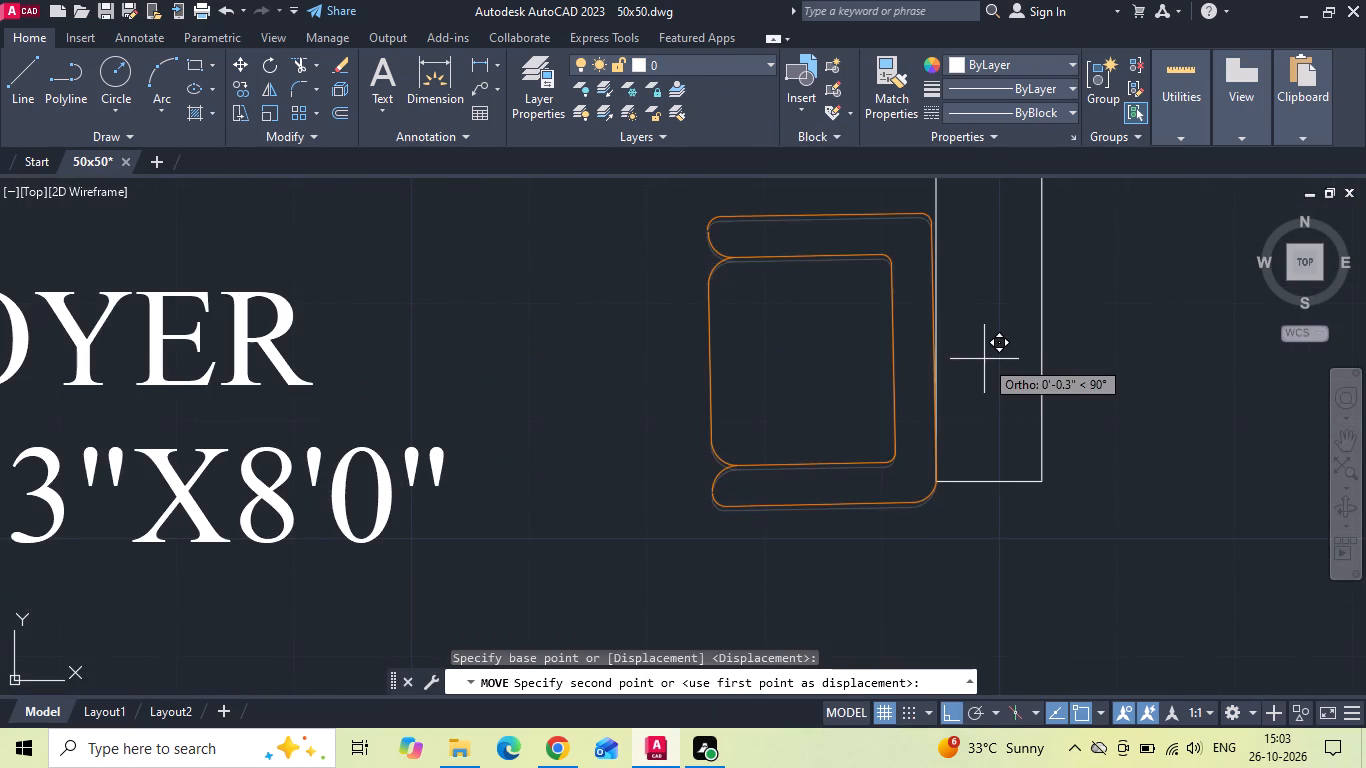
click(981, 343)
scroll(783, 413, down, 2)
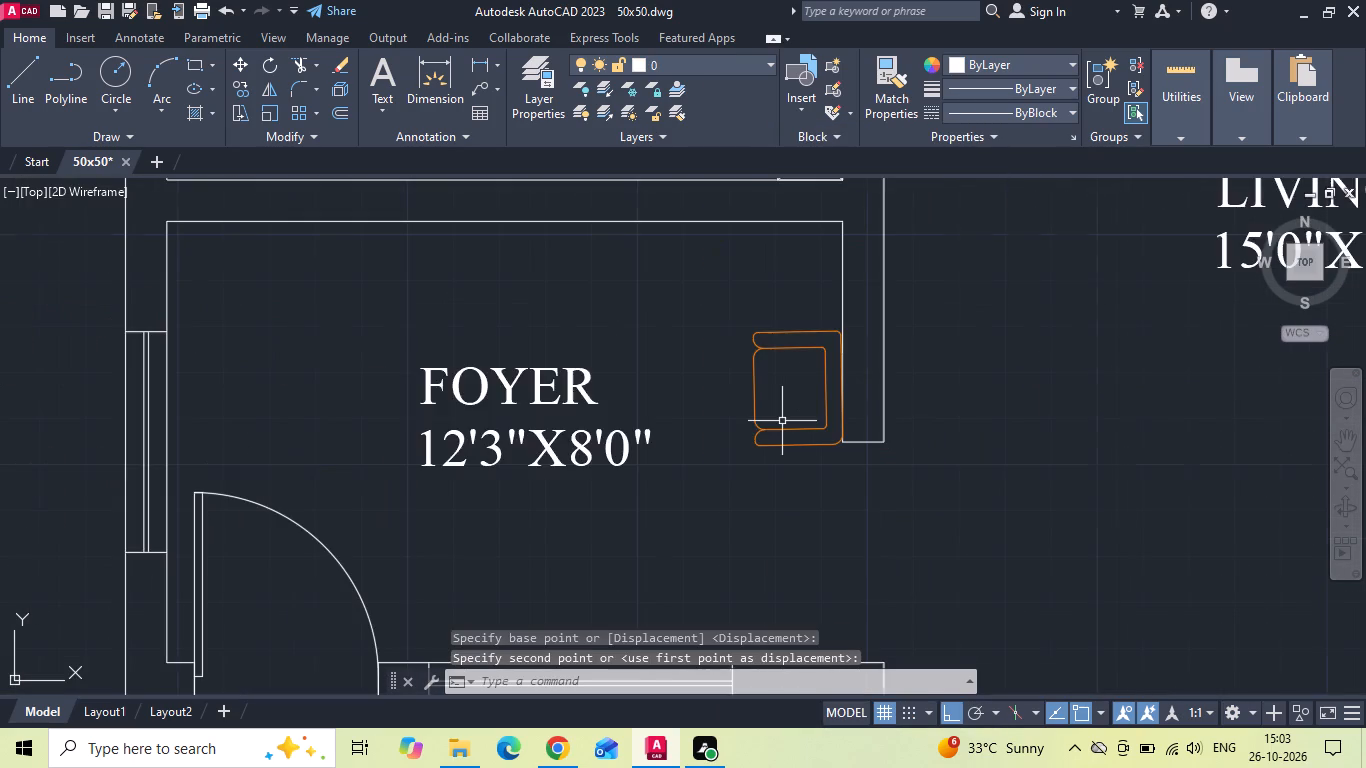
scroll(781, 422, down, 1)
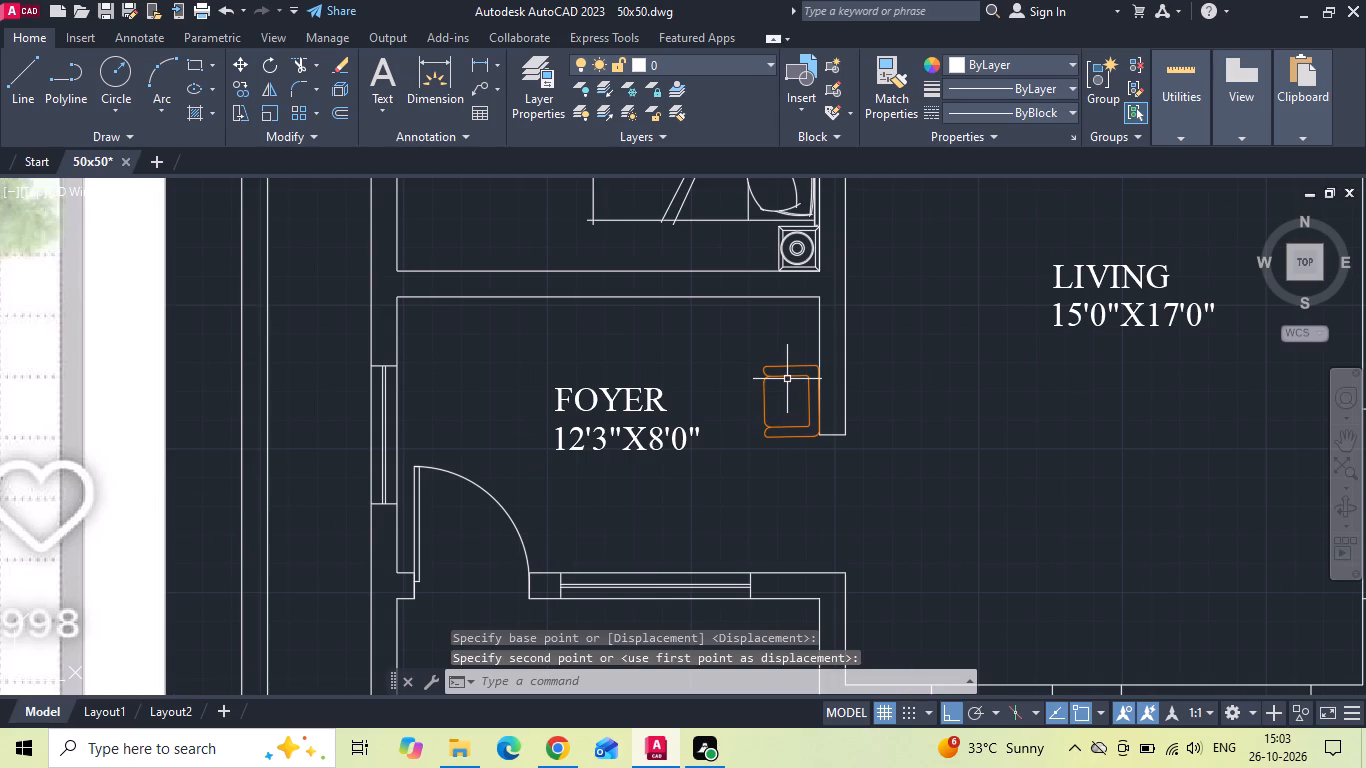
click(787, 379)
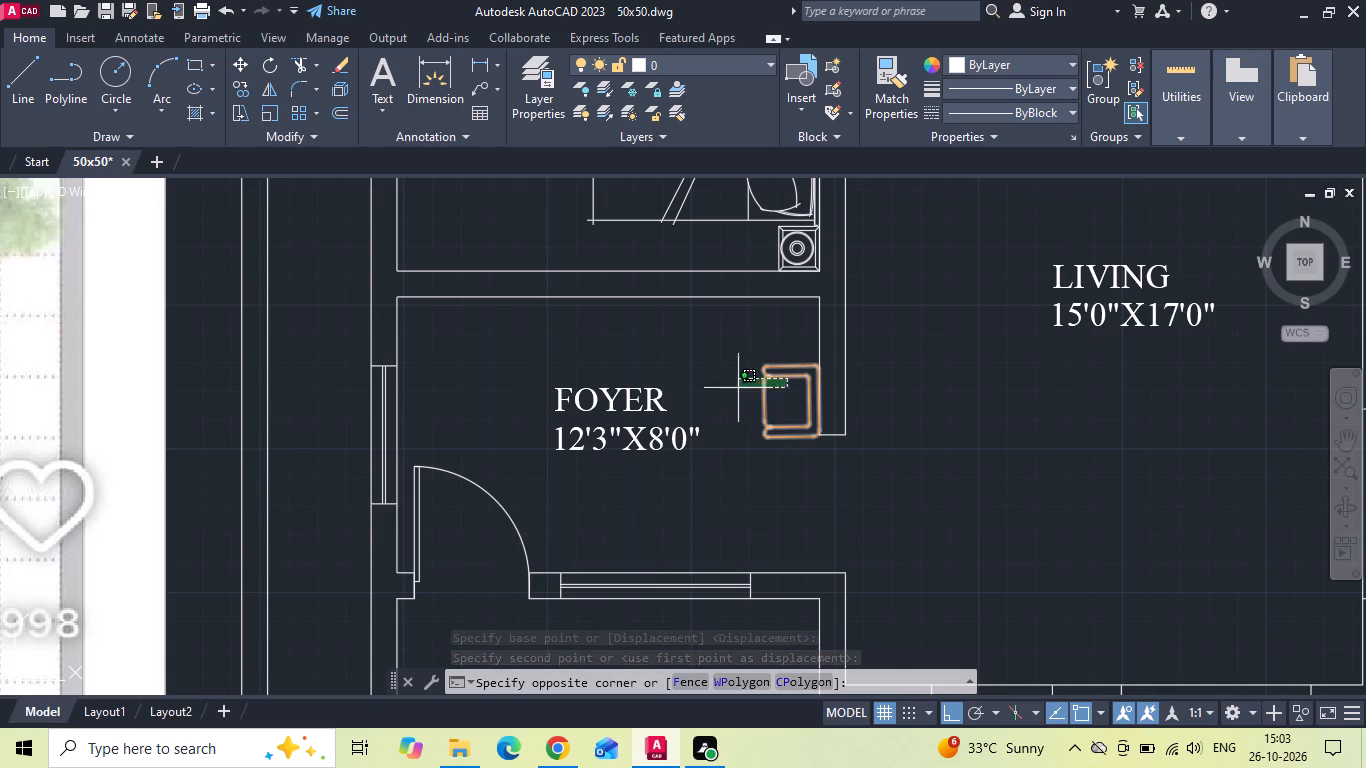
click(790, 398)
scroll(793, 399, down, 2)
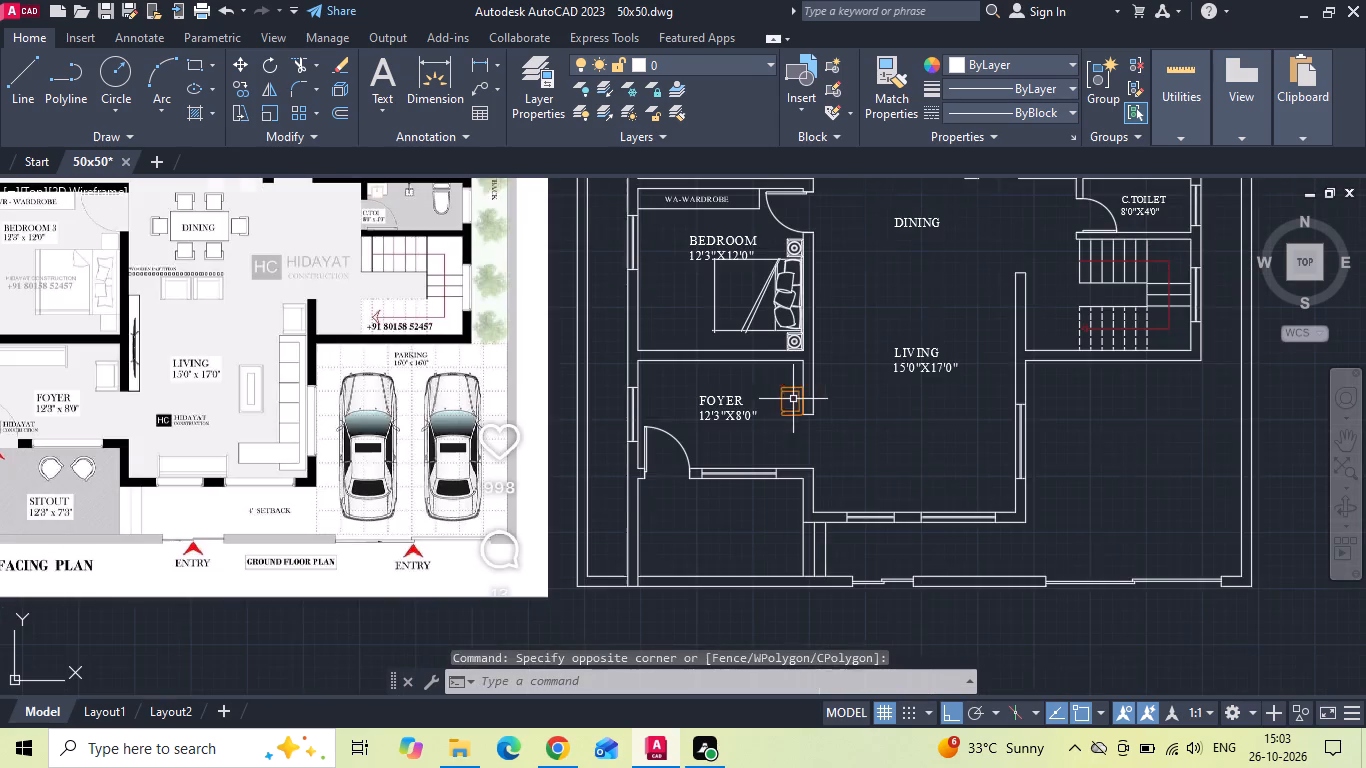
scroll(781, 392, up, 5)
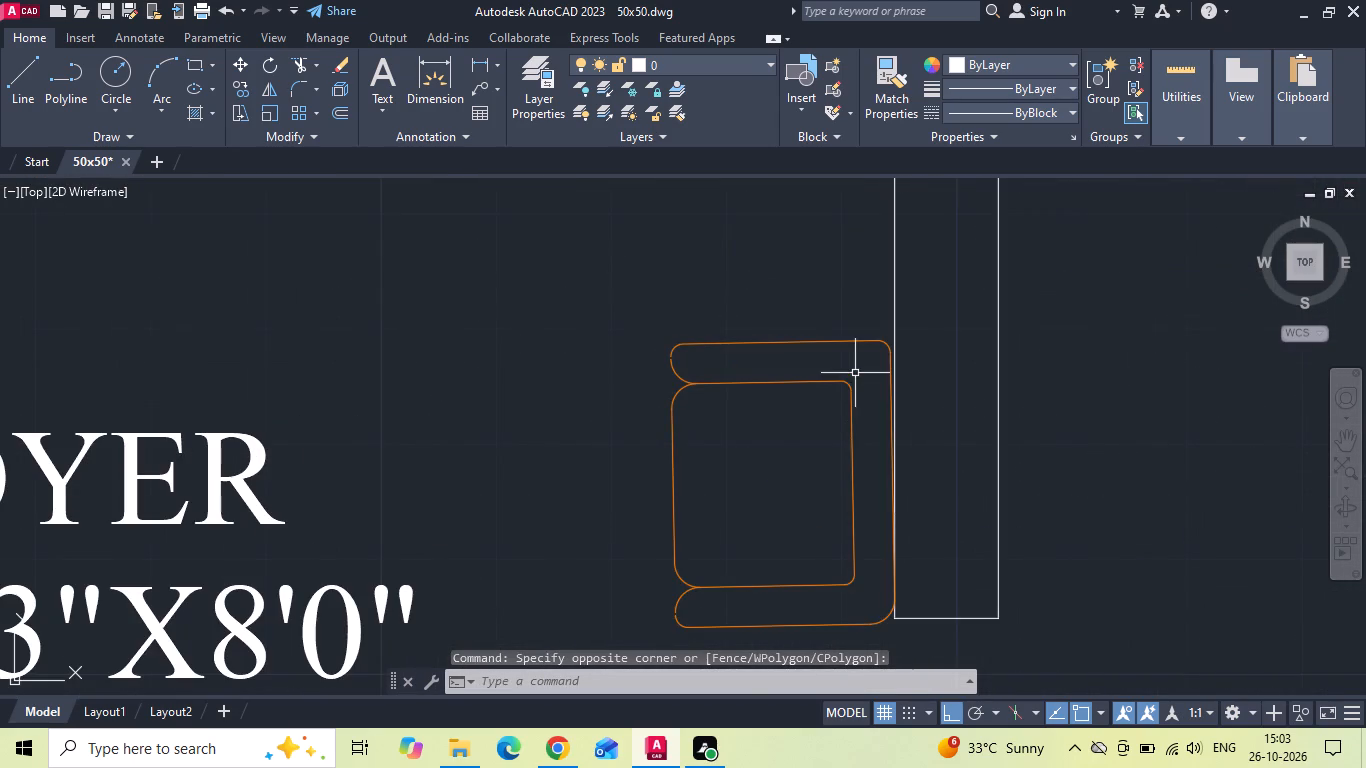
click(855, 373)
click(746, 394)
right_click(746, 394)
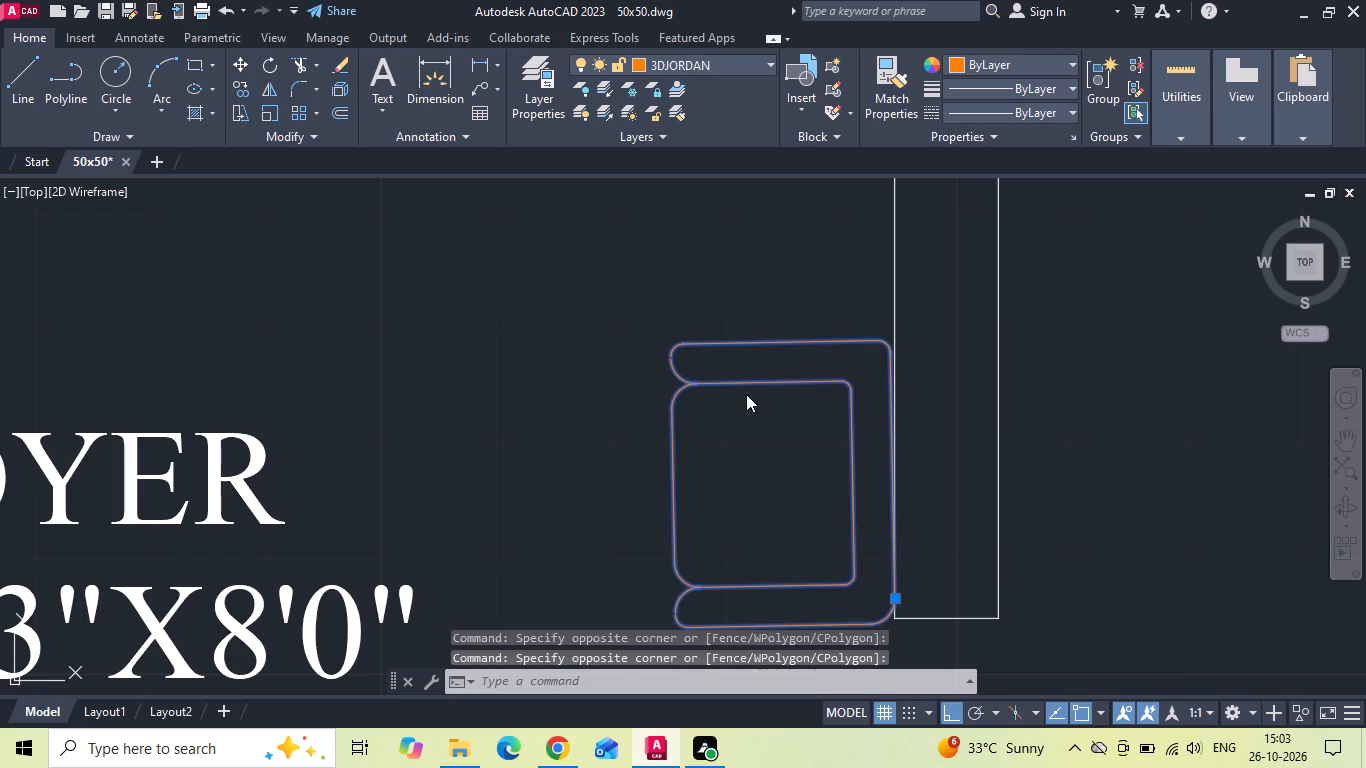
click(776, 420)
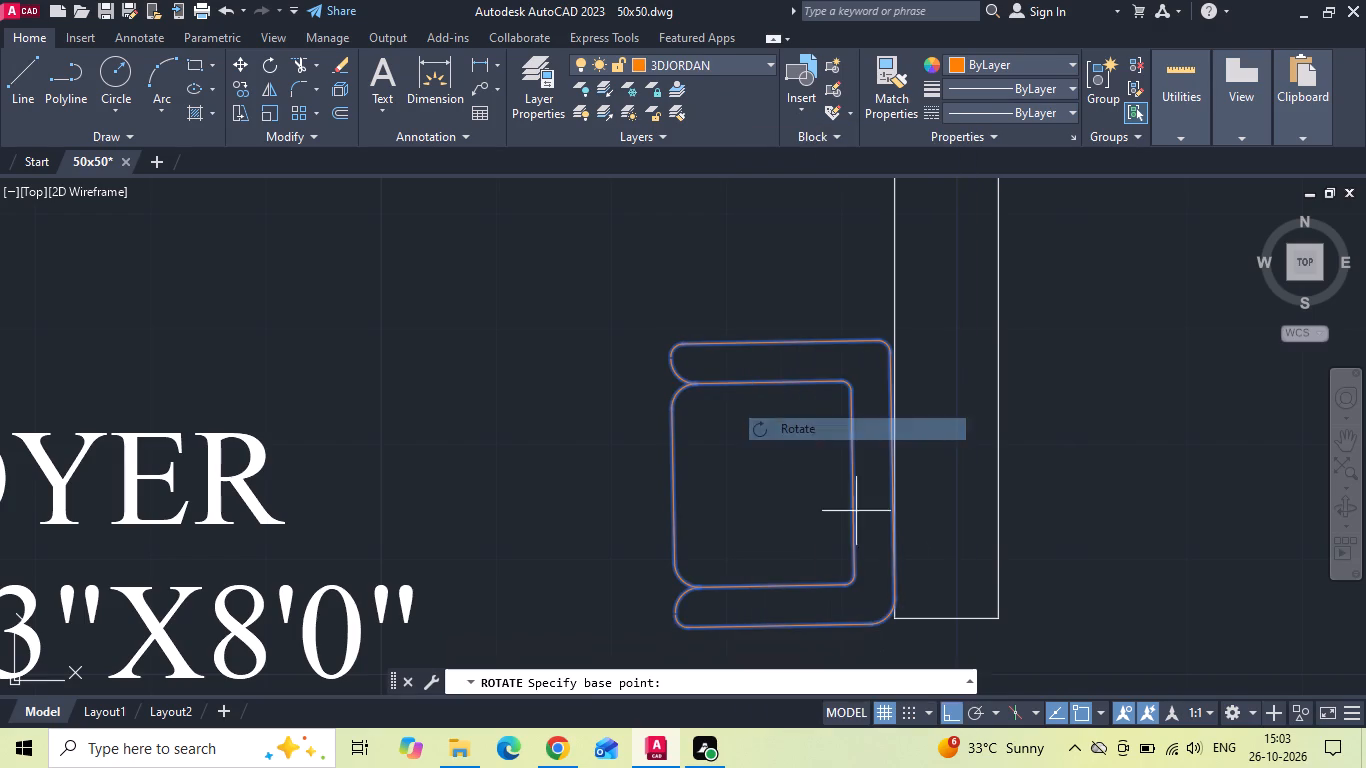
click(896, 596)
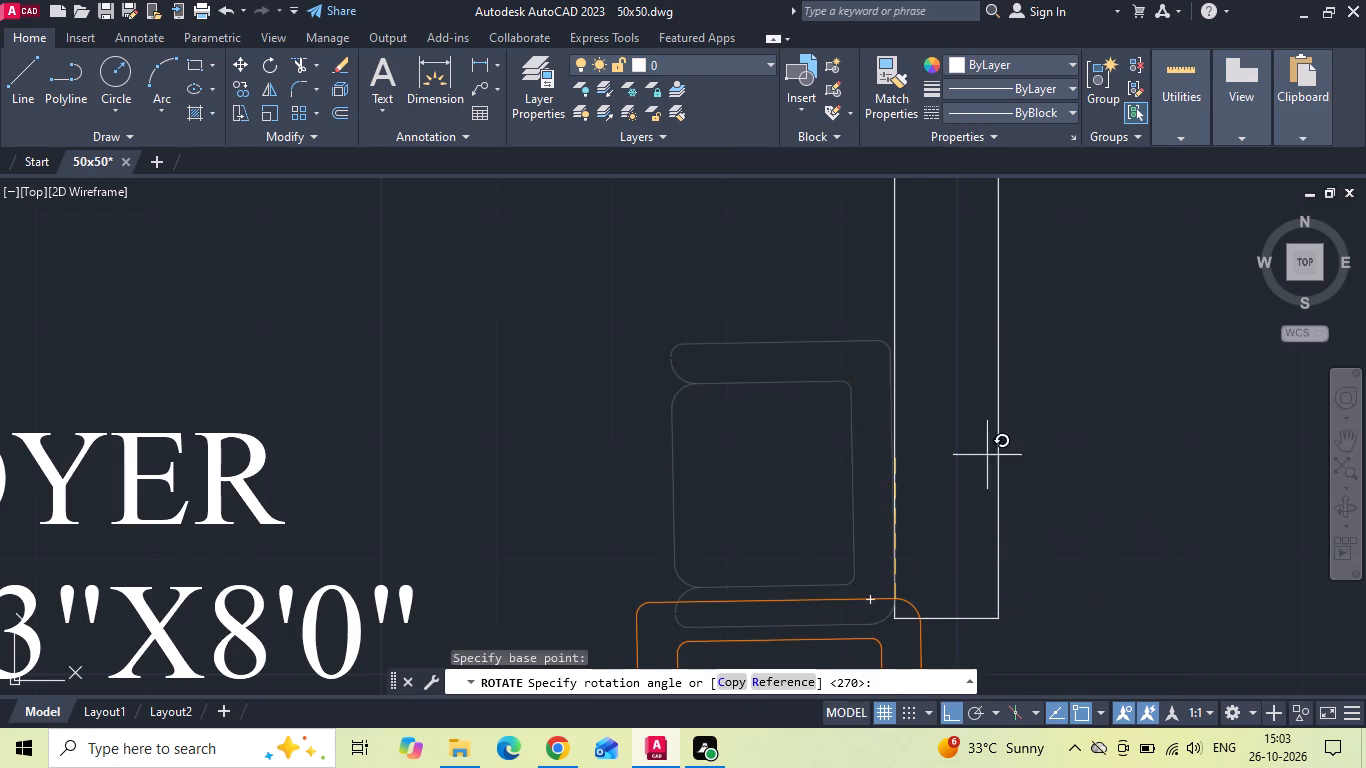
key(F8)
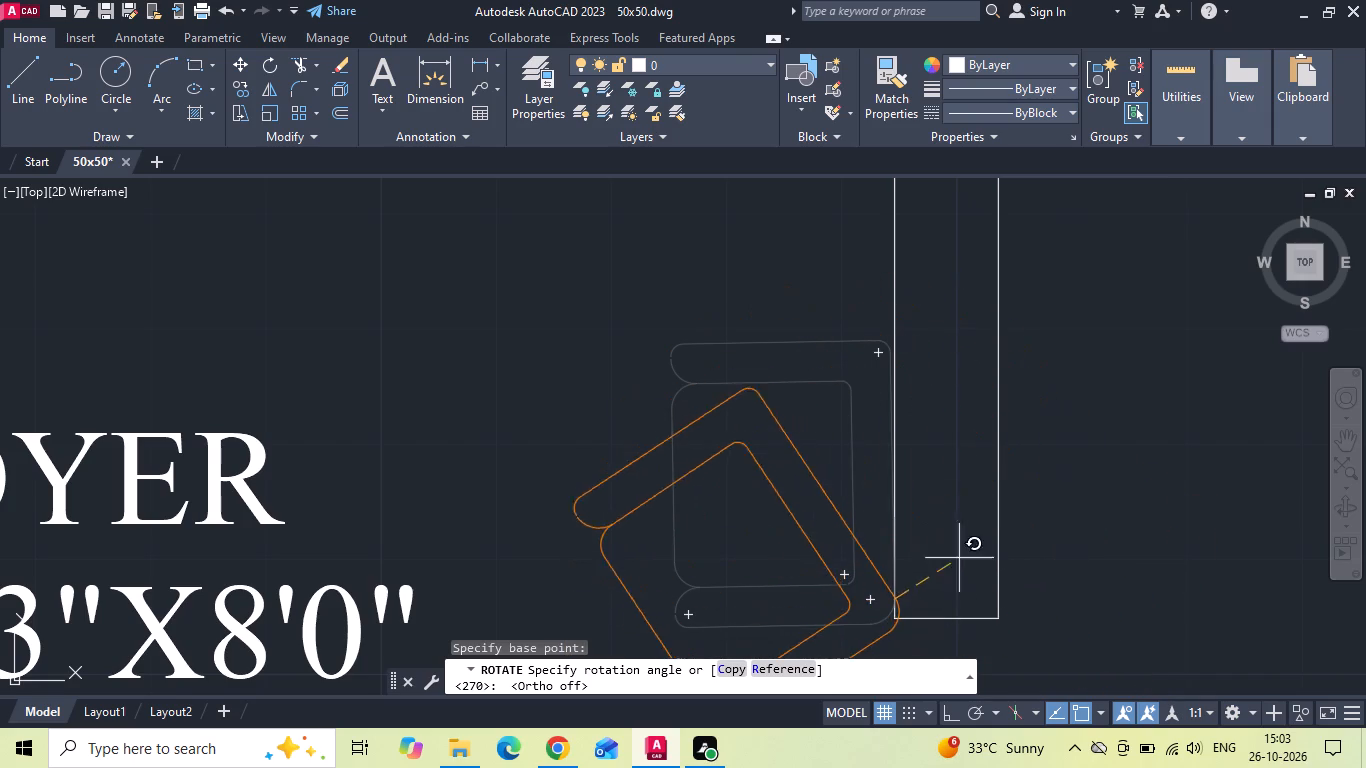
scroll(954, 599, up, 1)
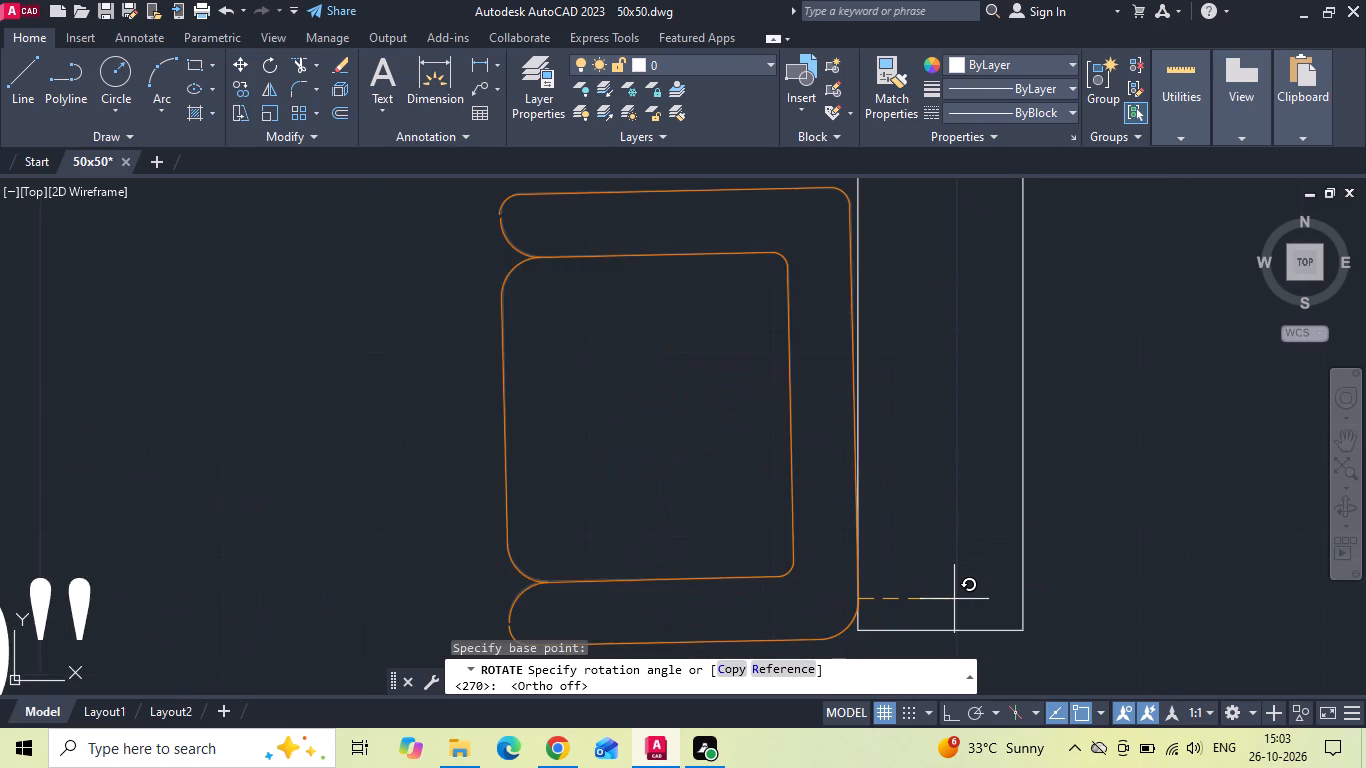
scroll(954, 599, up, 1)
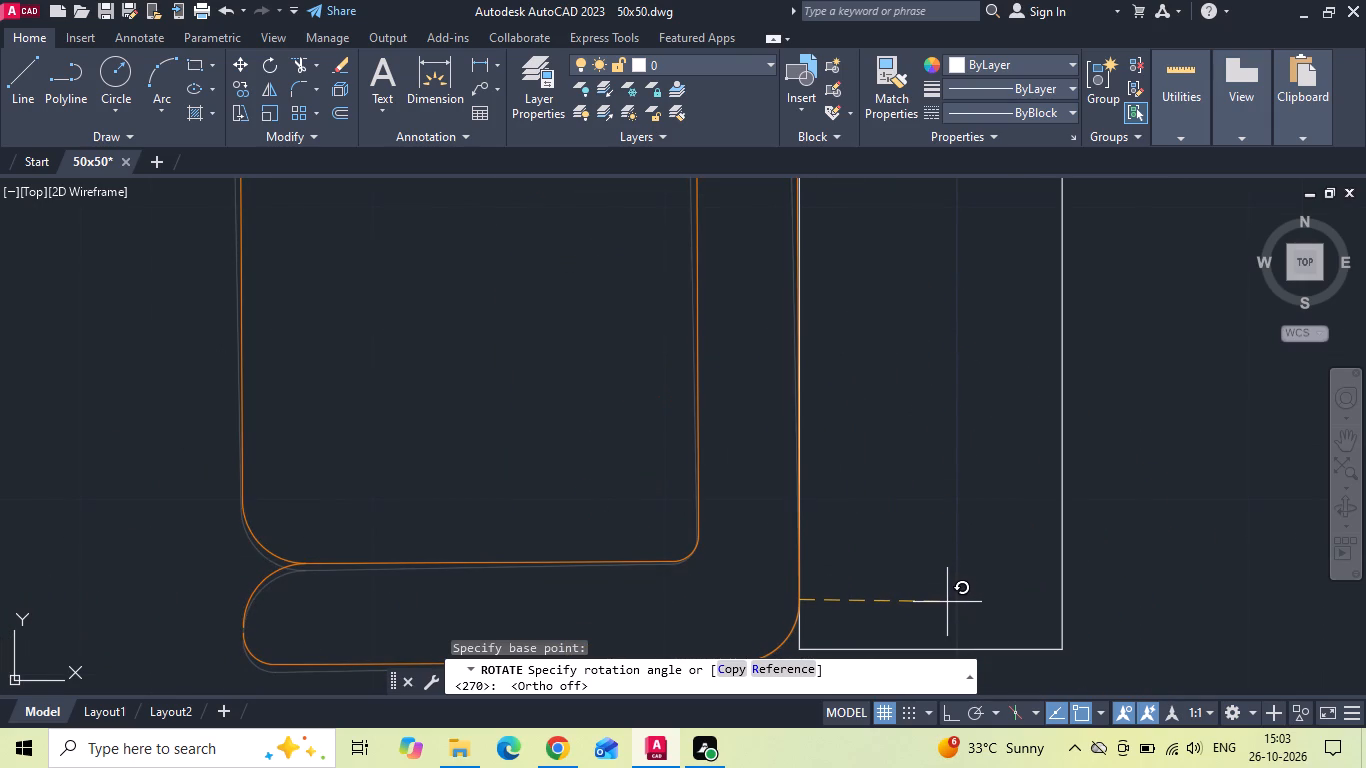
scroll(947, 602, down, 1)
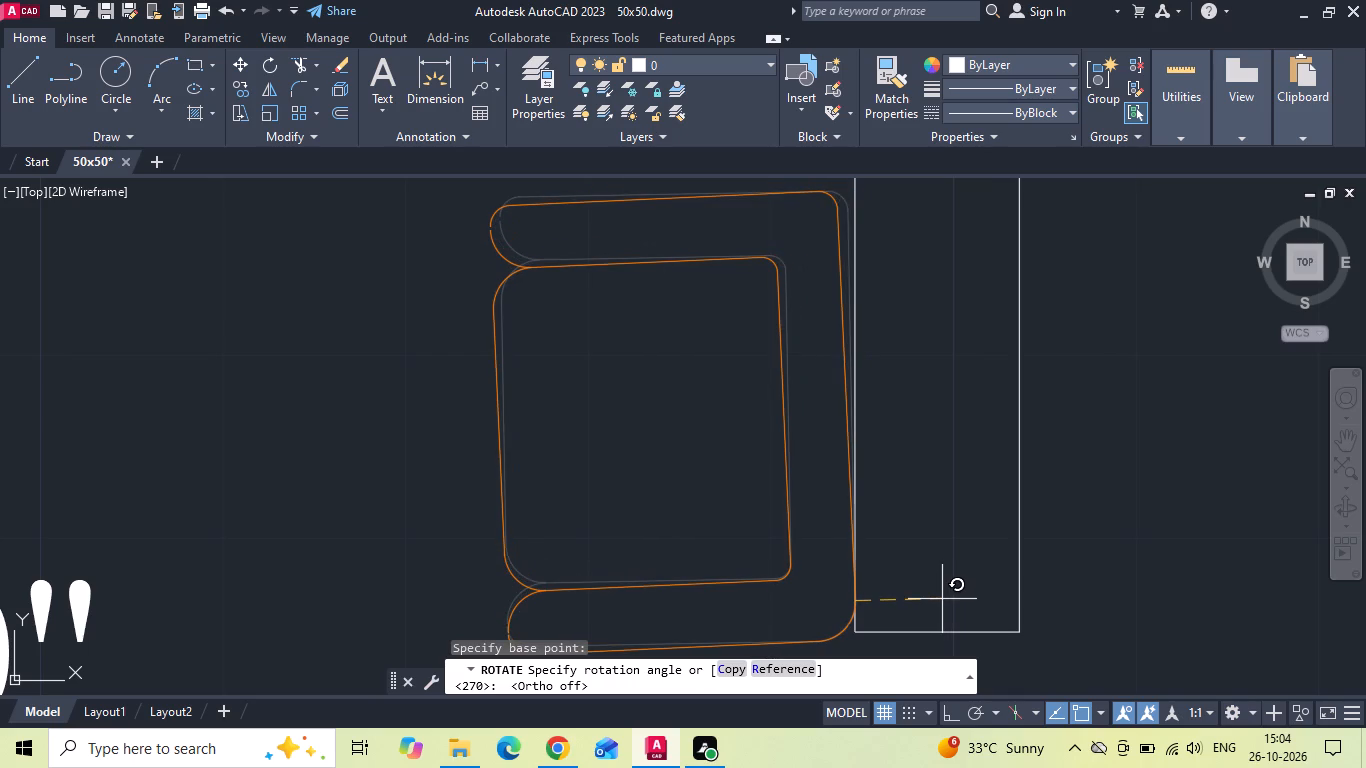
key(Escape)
Erase the orange armchair from the new plan's foyer.
drag(699, 438, 560, 433)
click(506, 431)
click(505, 431)
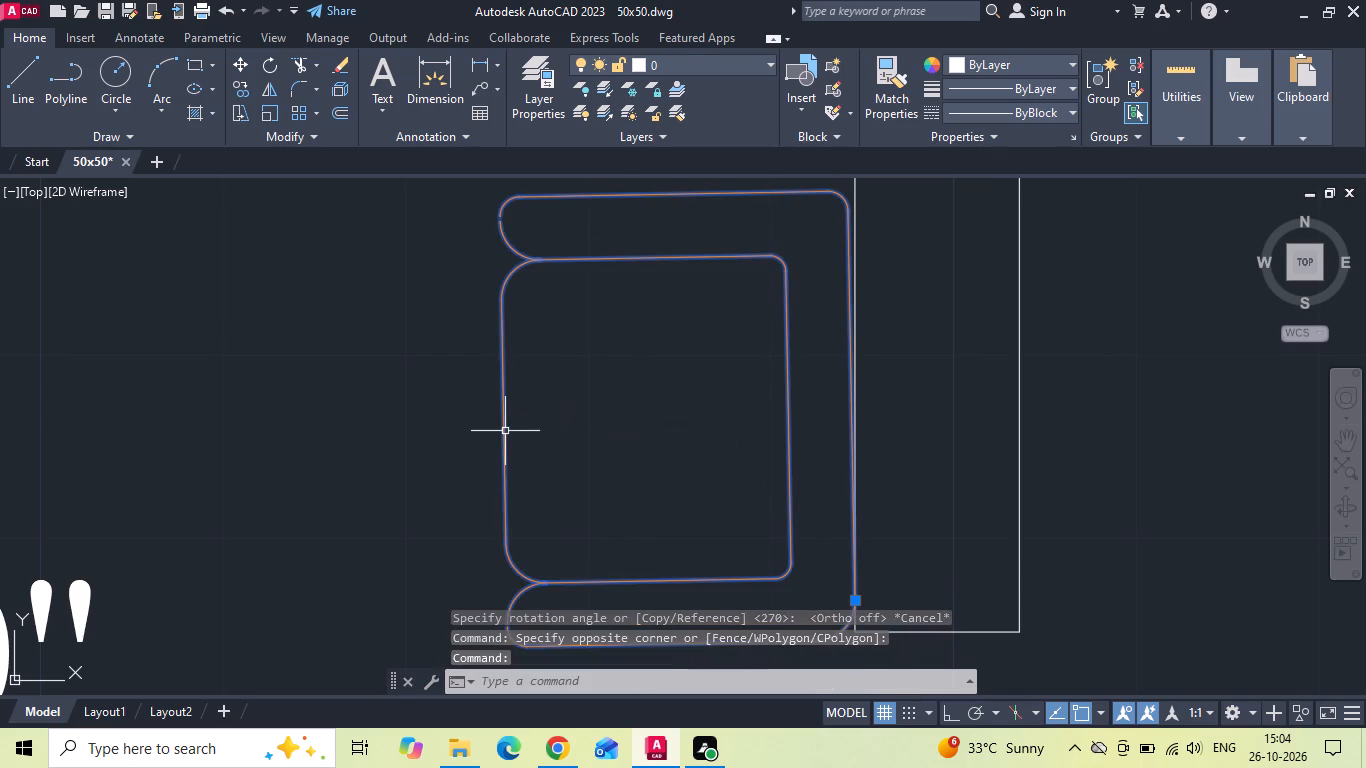
key(Delete)
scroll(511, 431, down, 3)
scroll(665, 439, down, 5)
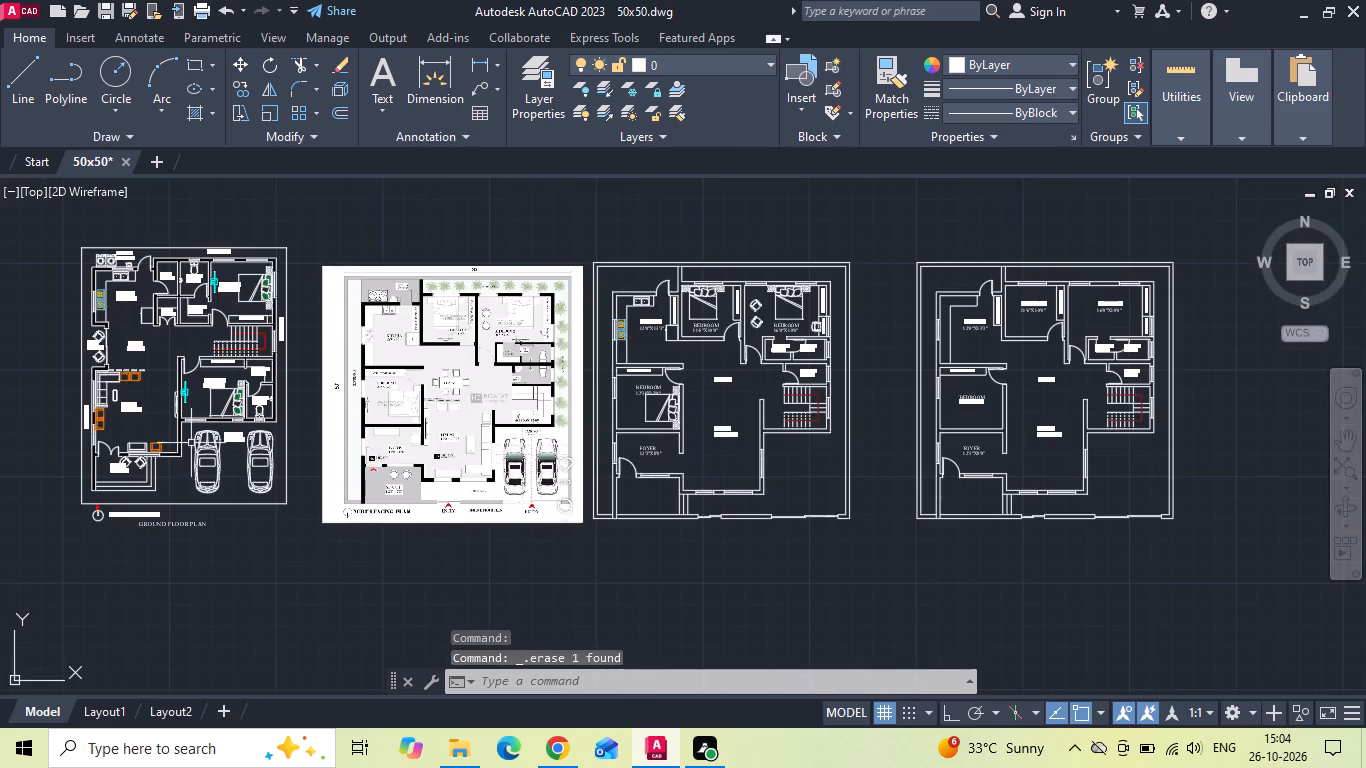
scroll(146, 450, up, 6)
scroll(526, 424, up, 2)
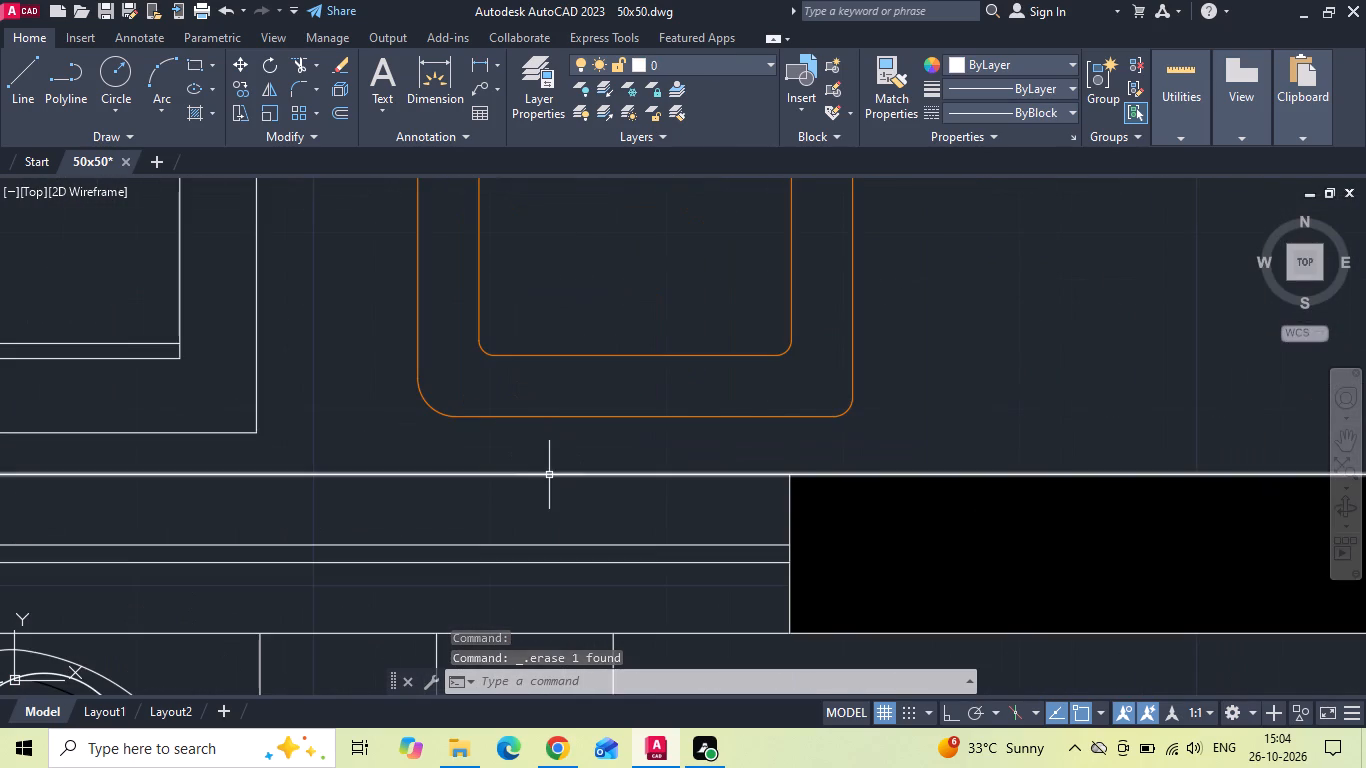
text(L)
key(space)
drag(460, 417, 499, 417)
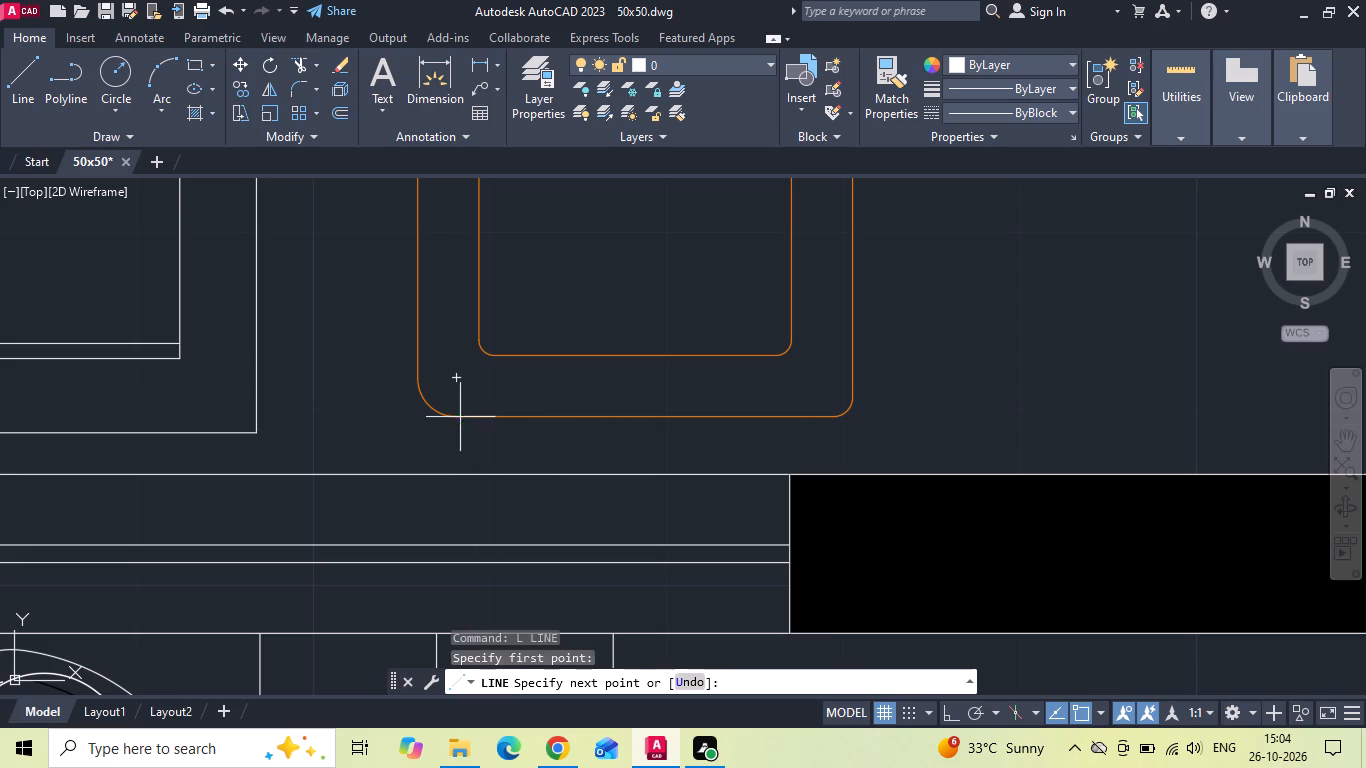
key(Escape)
Copy an orange armchair from the older plan's living room sofa row into the new plan, just above the foyer.
scroll(930, 416, down, 3)
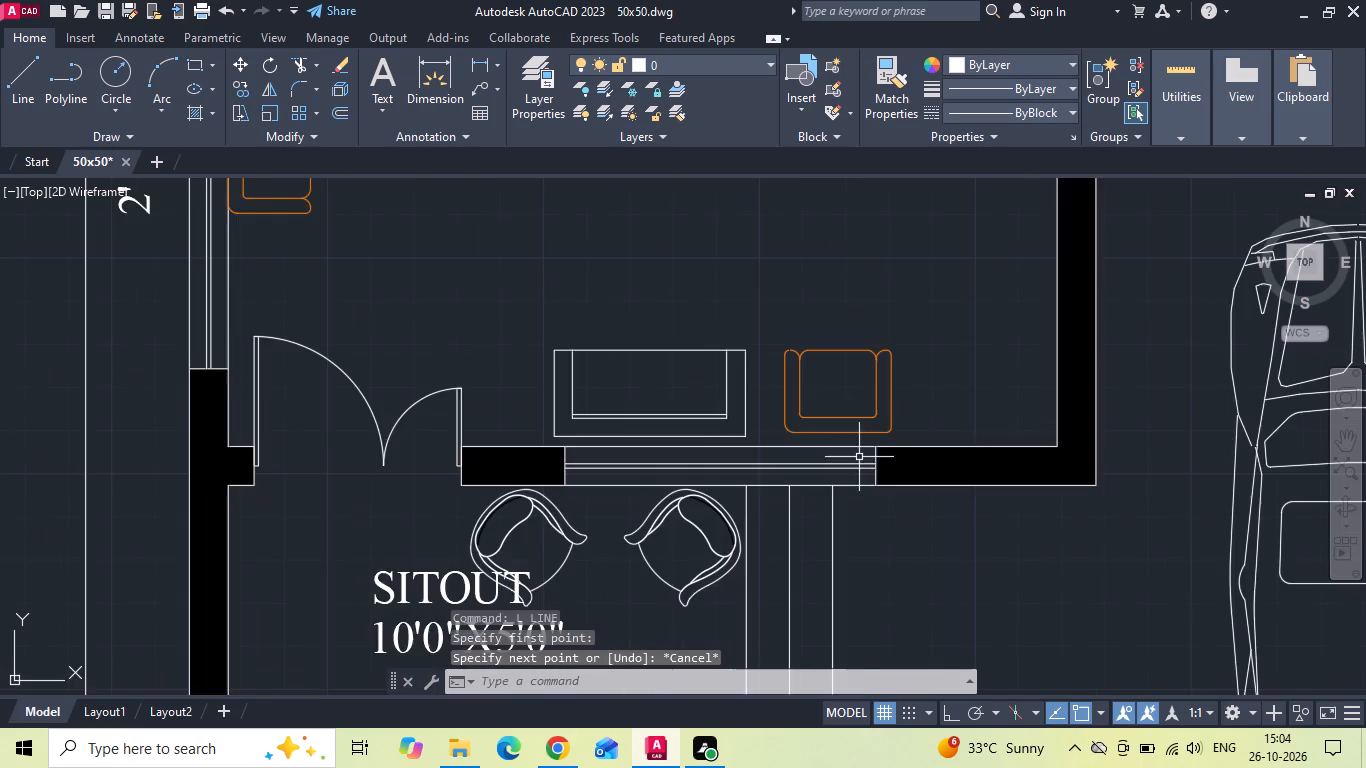
scroll(783, 372, down, 2)
scroll(550, 236, up, 3)
scroll(614, 374, up, 1)
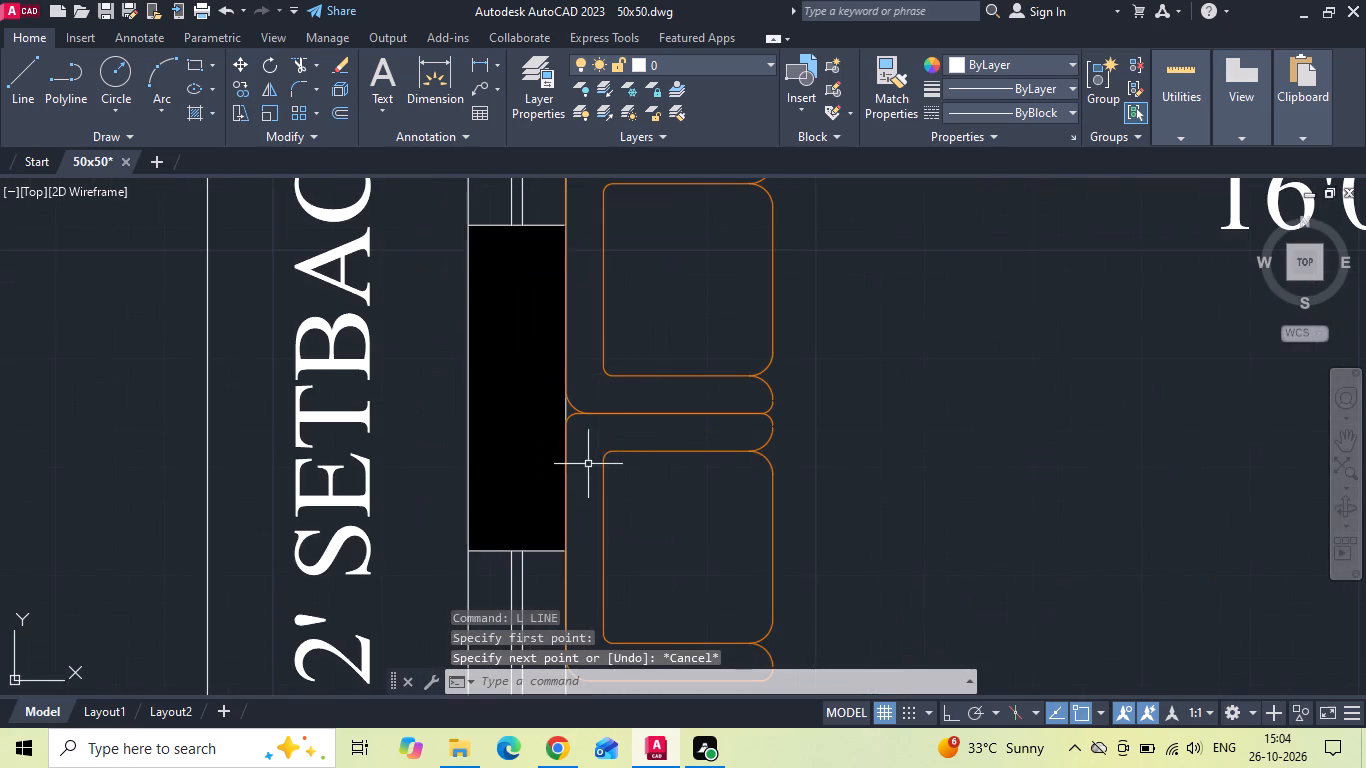
middle_drag(585, 477, 569, 344)
scroll(566, 486, up, 4)
scroll(564, 487, down, 4)
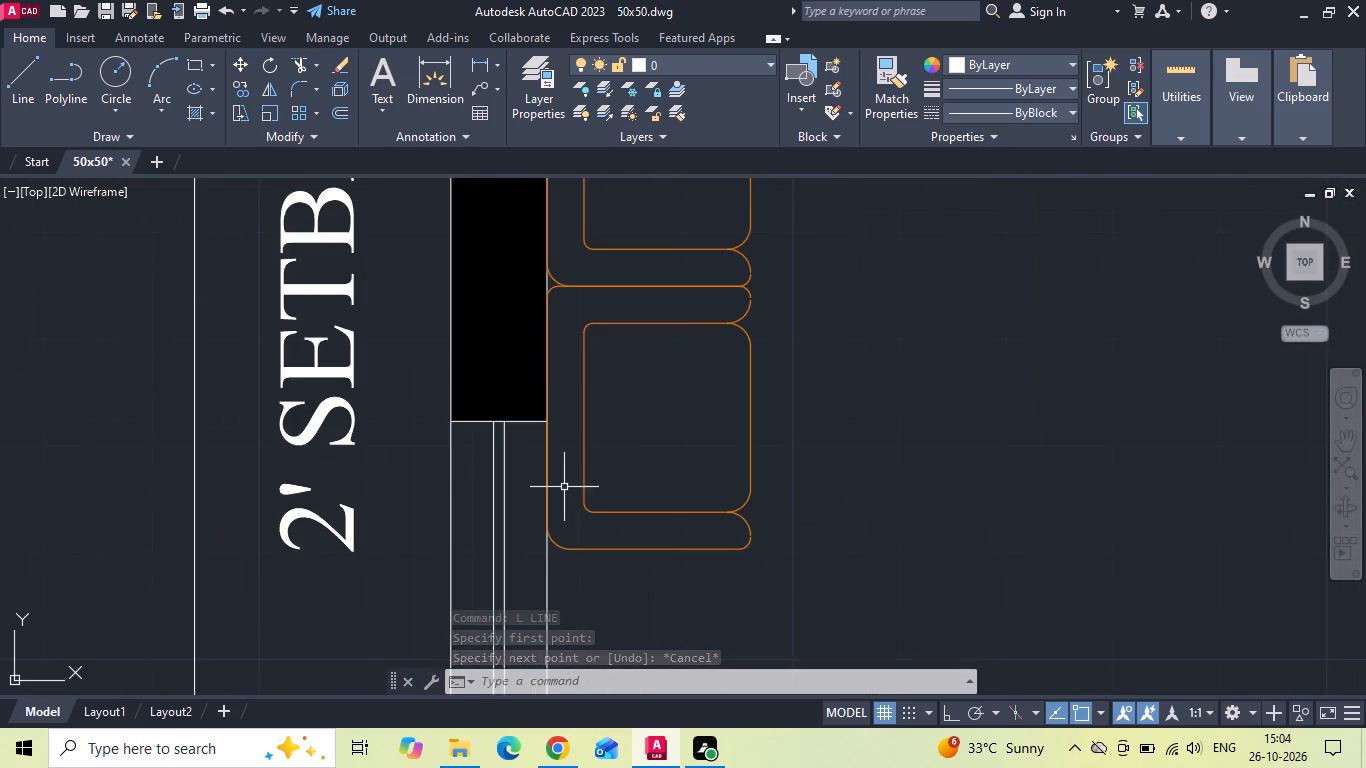
scroll(534, 301, up, 3)
scroll(658, 312, down, 3)
drag(726, 354, 724, 364)
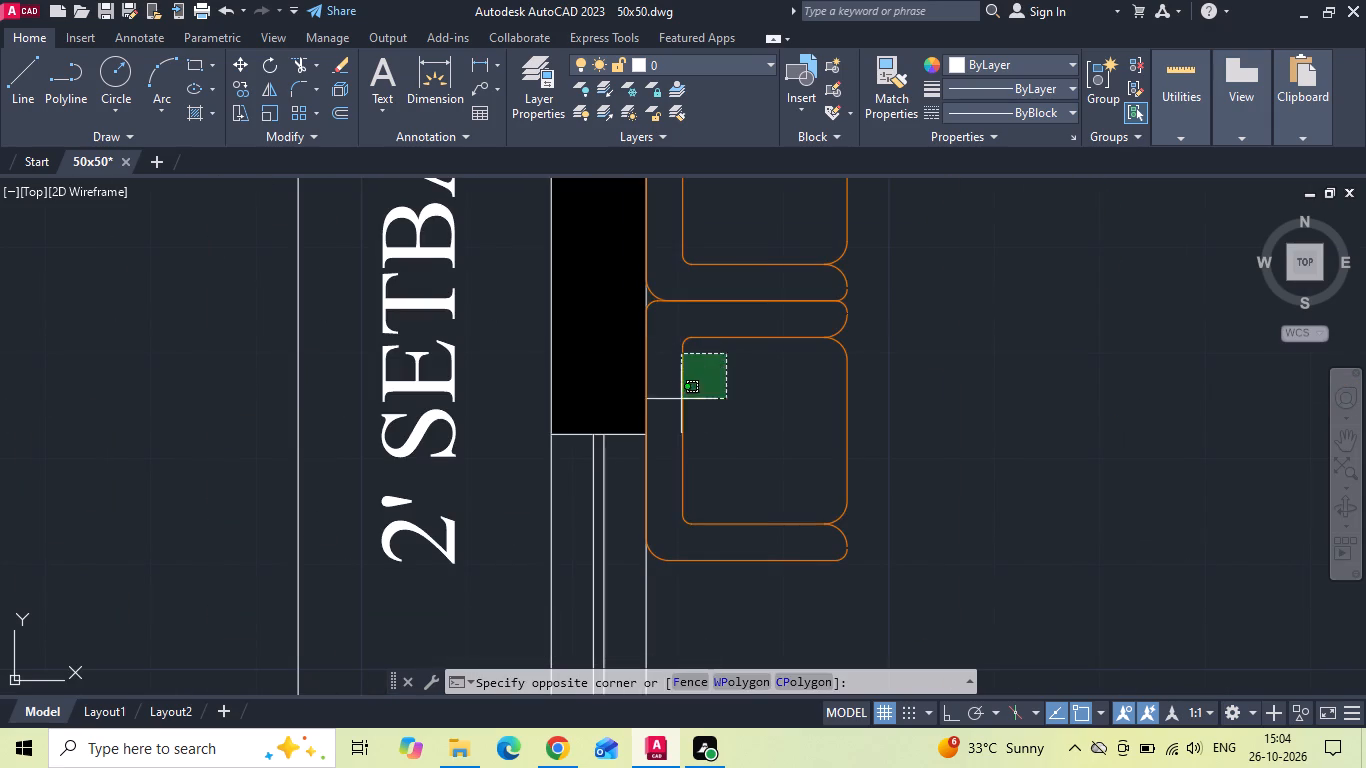
click(685, 311)
right_click(685, 311)
click(734, 392)
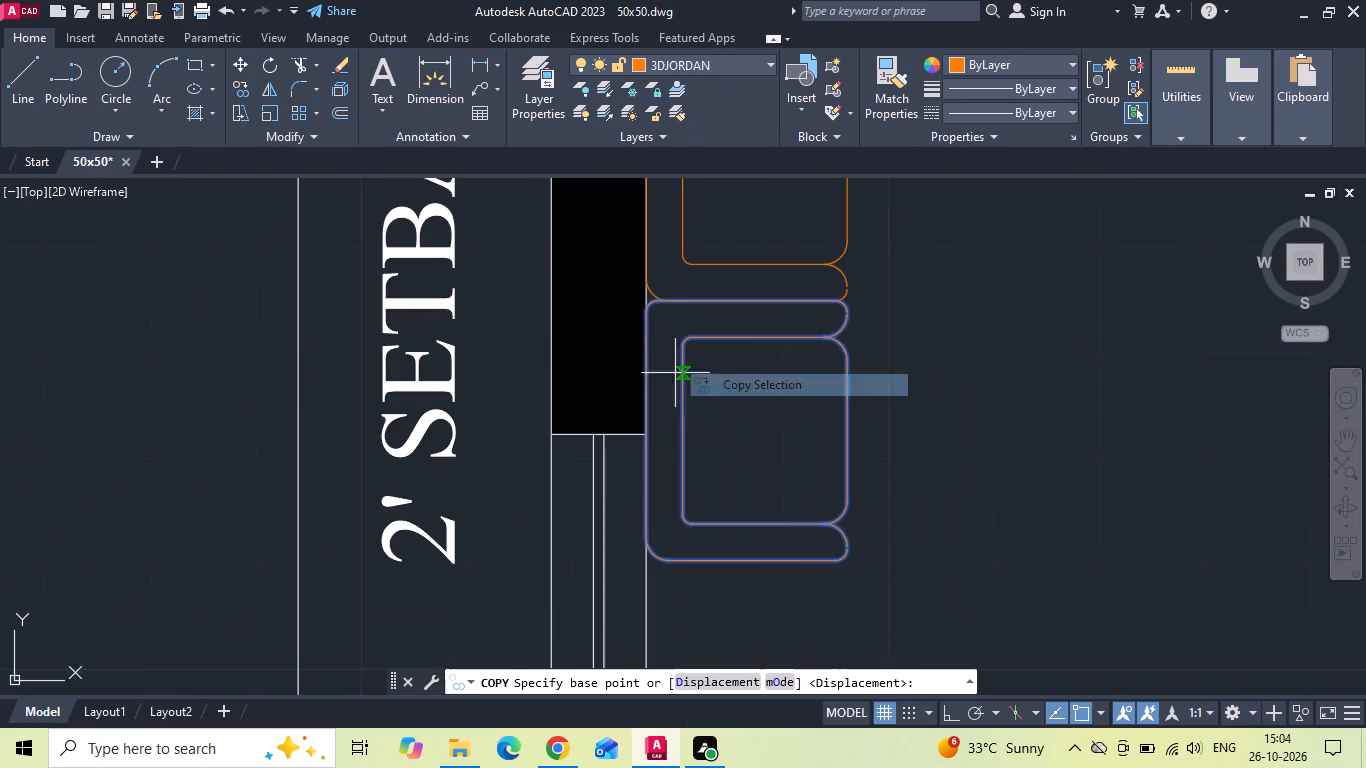
scroll(656, 368, down, 3)
drag(737, 374, 921, 382)
scroll(720, 403, down, 3)
middle_drag(1094, 403, 367, 391)
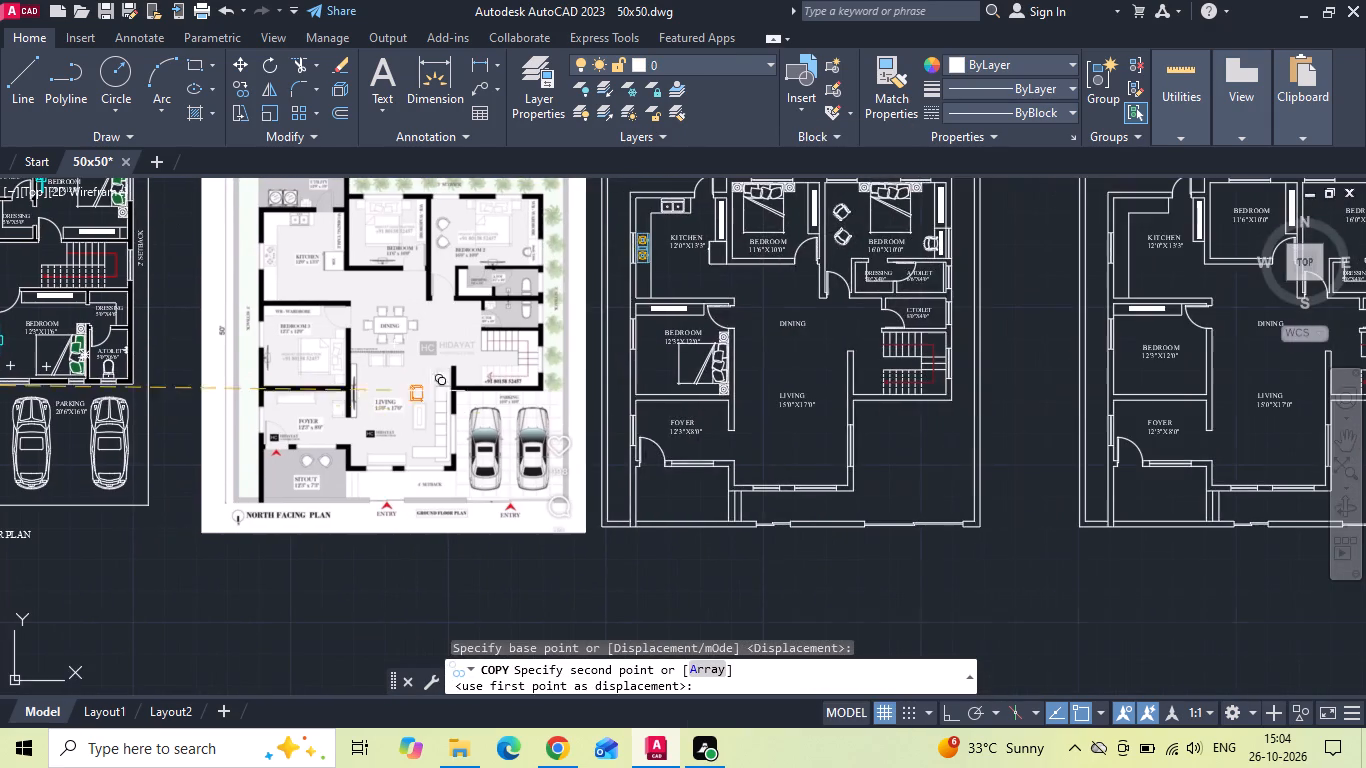
scroll(737, 404, up, 5)
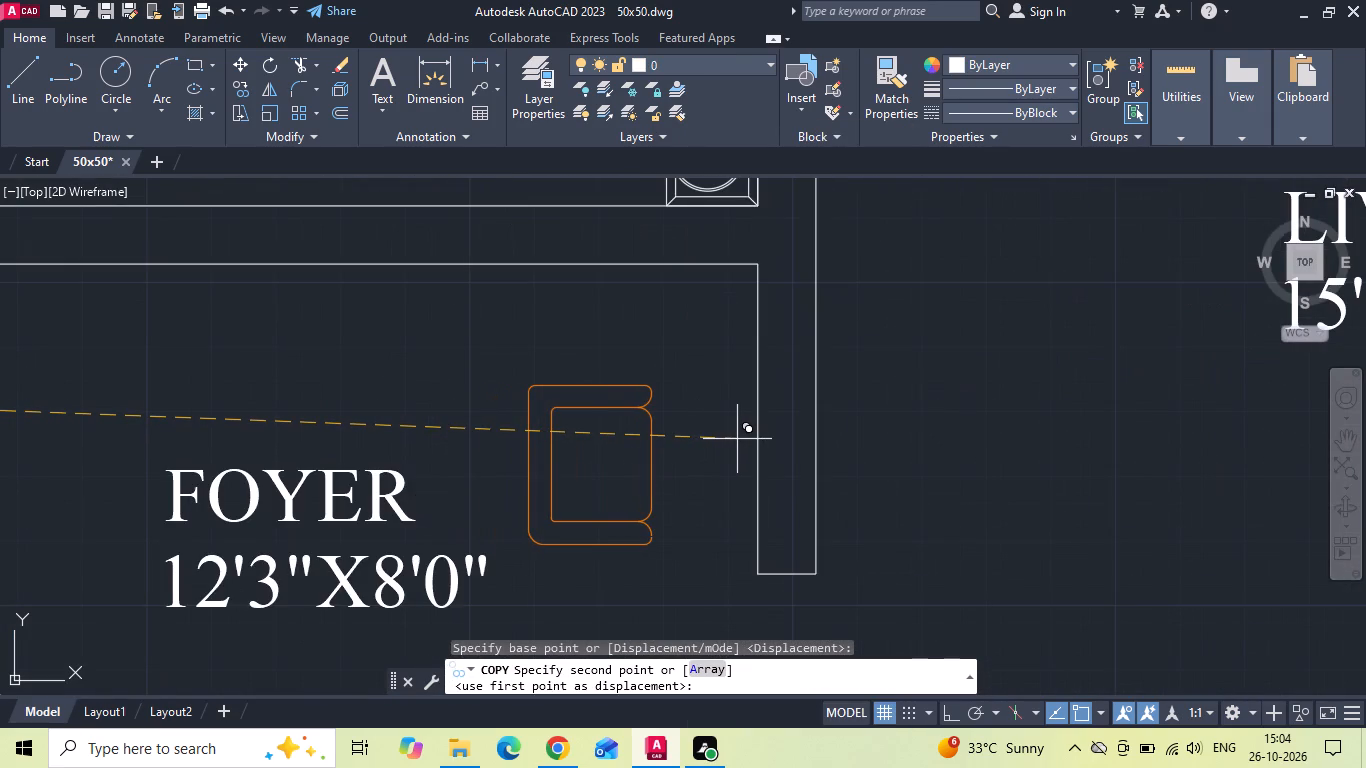
key(F8)
click(737, 439)
key(Escape)
scroll(641, 429, down, 2)
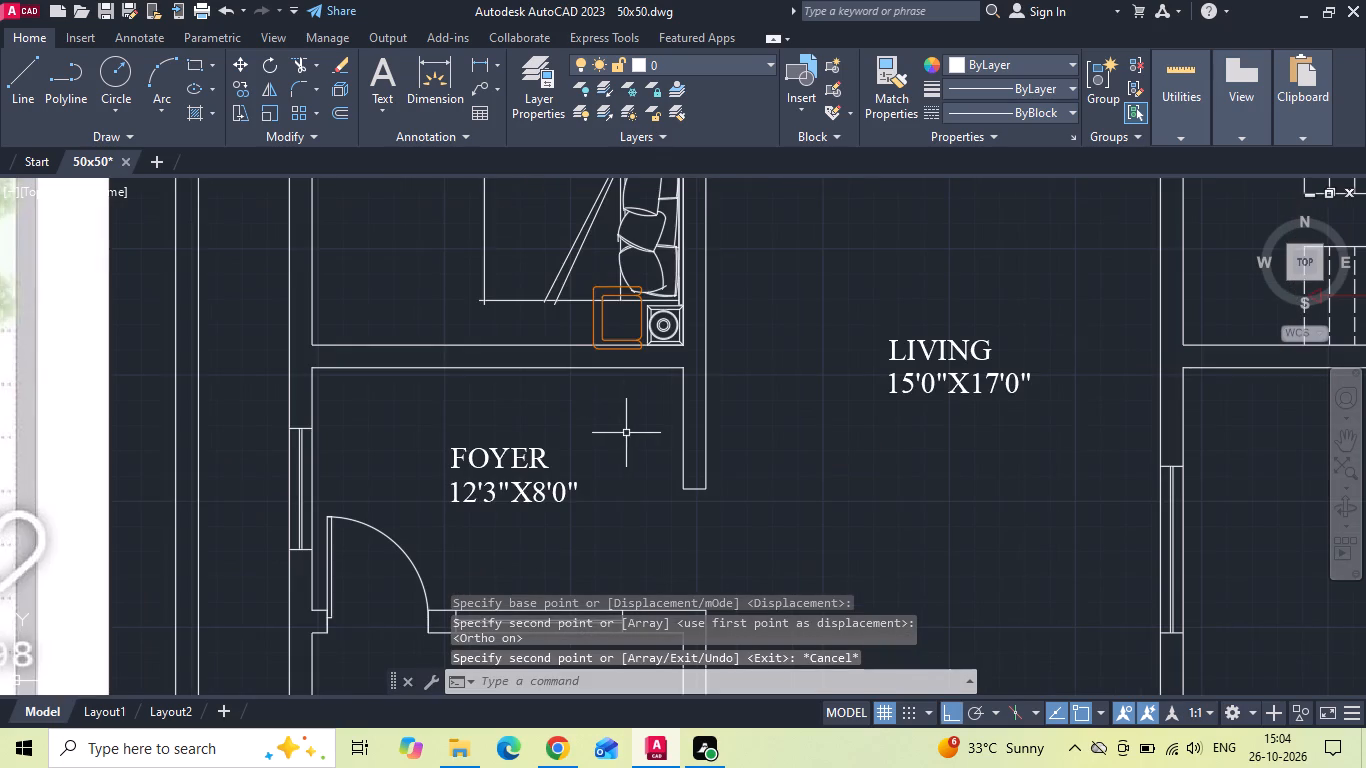
Move the copied armchair straight down about 4'-5" from the bedroom corner into the foyer, beside the room label.
click(588, 338)
click(594, 324)
click(599, 336)
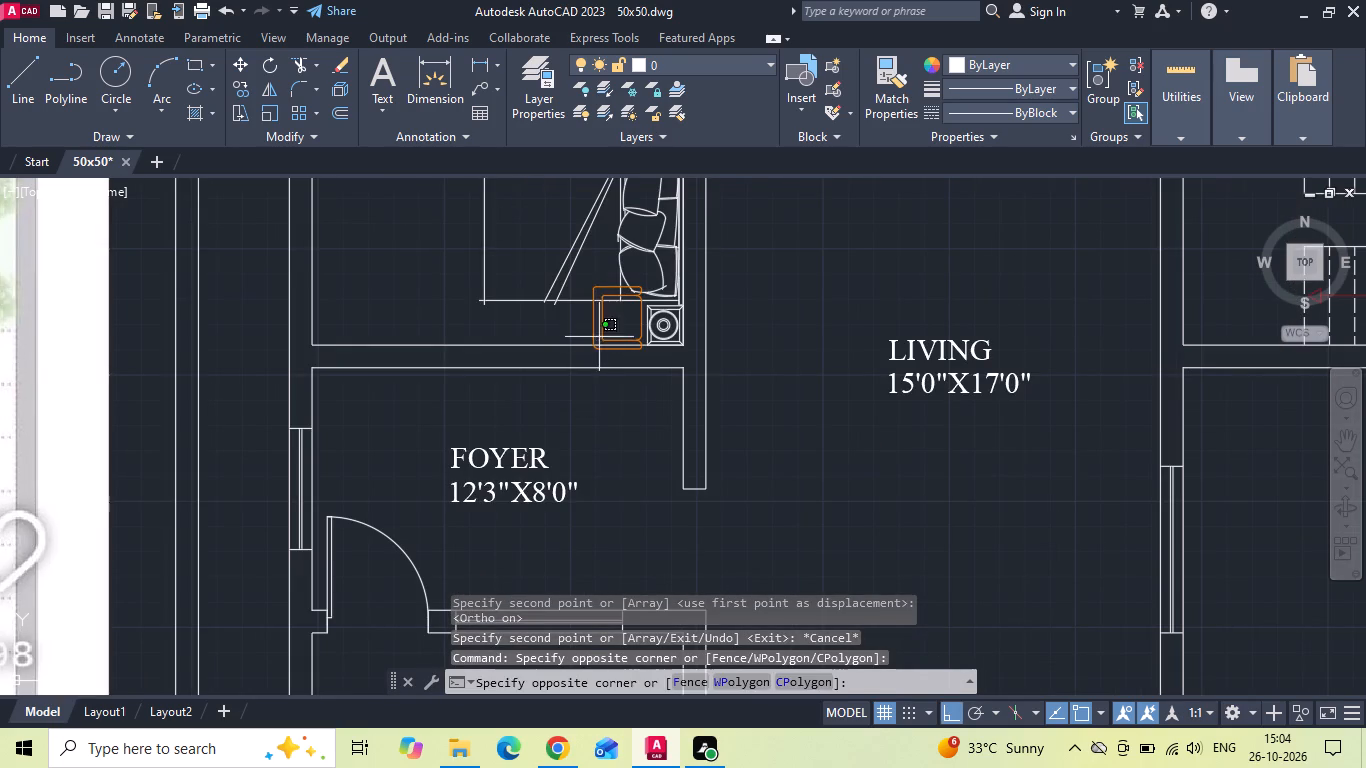
click(586, 317)
right_click(586, 317)
click(614, 357)
drag(618, 385, 622, 465)
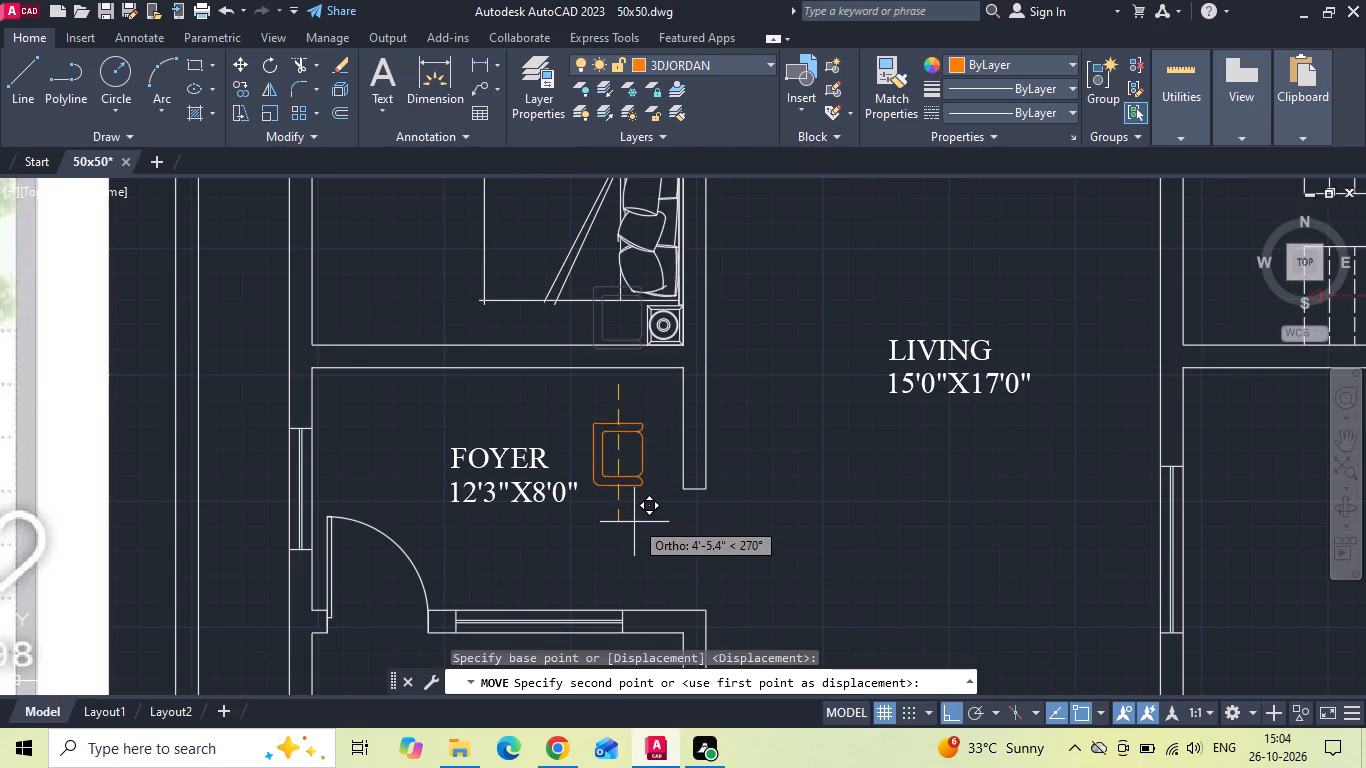
scroll(634, 523, up, 3)
click(634, 523)
key(Escape)
Mirror the foyer armchair about a vertical line, erasing the source, so its back faces the living room wall.
drag(658, 332, 649, 331)
click(572, 312)
text(MI)
key(space)
drag(611, 276, 609, 306)
click(608, 337)
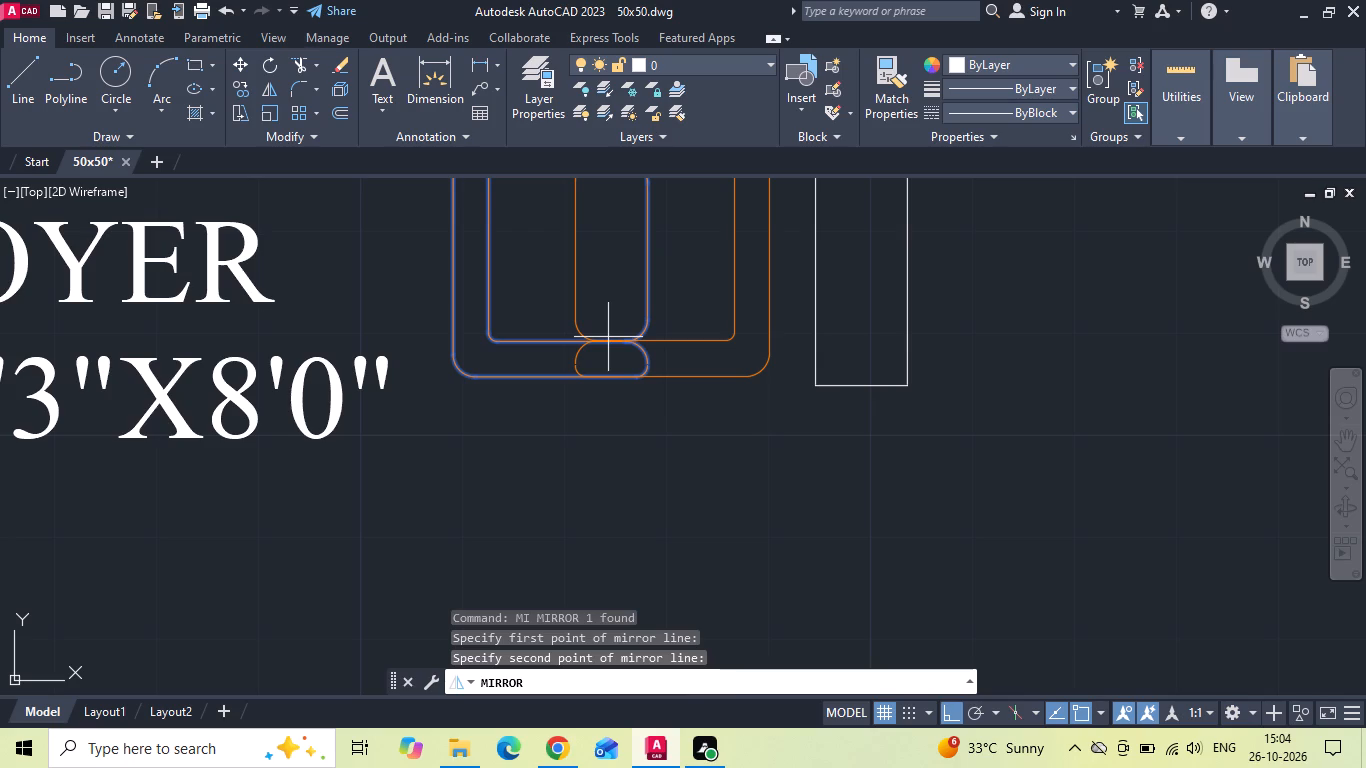
key(y)
scroll(610, 373, down, 2)
key(space)
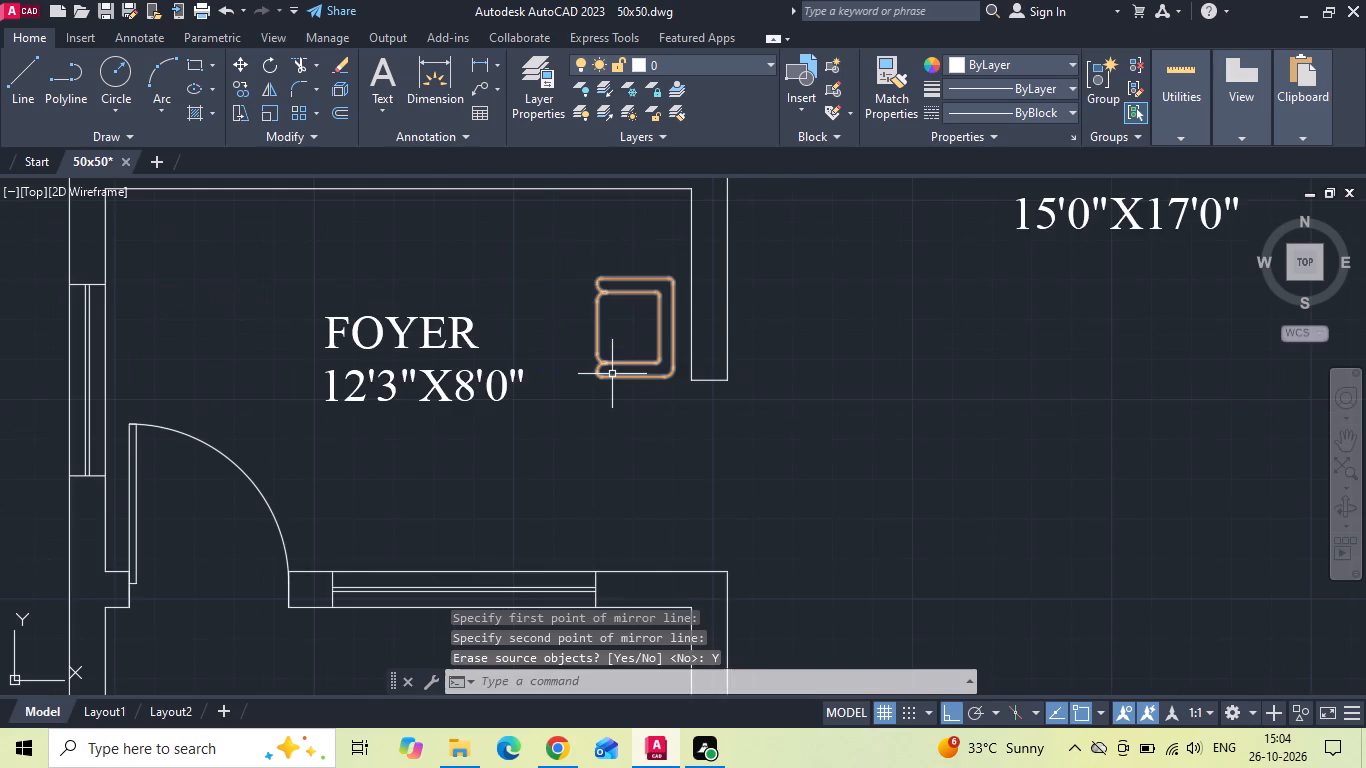
Move the armchair by its lower back edge to the end corner of the foyer's wall shared with the living room.
scroll(631, 319, up, 2)
drag(556, 372, 516, 380)
click(508, 381)
right_click(508, 381)
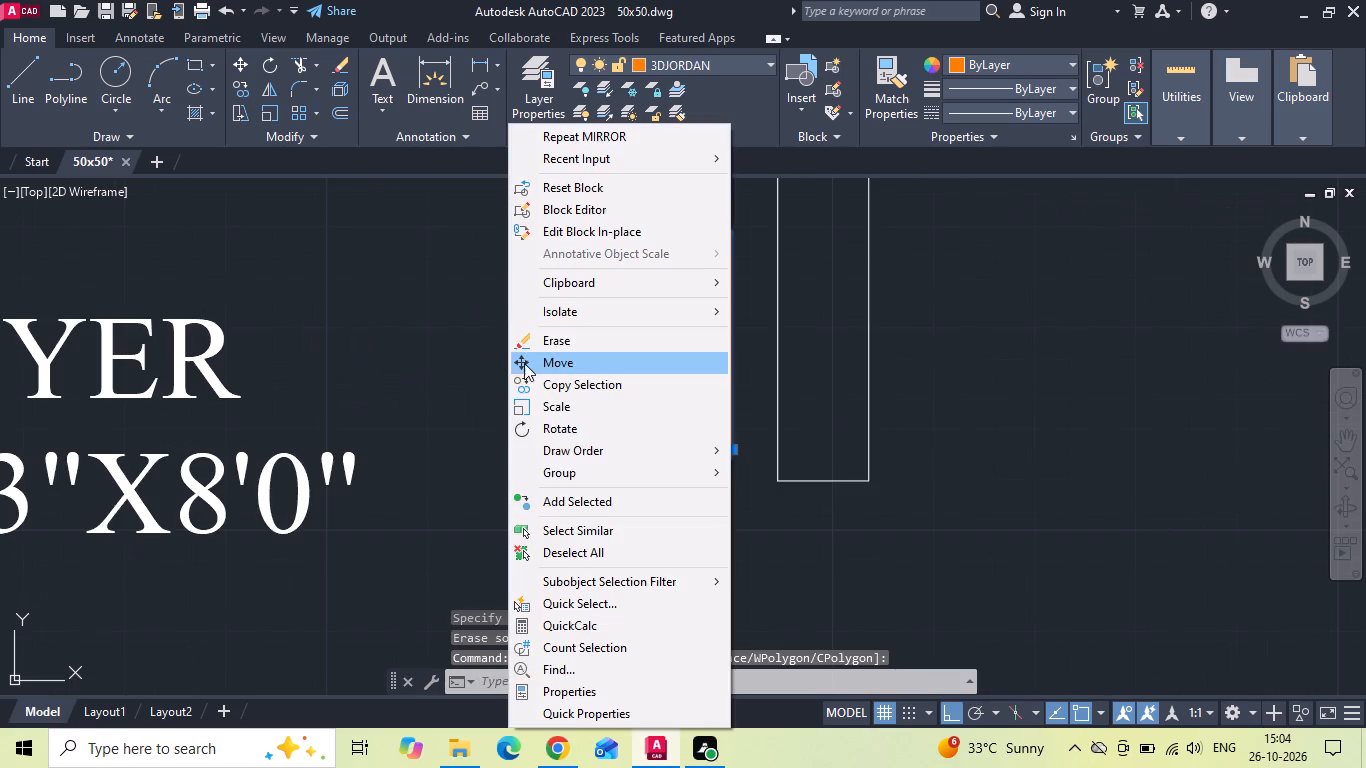
click(541, 356)
scroll(695, 462, up, 1)
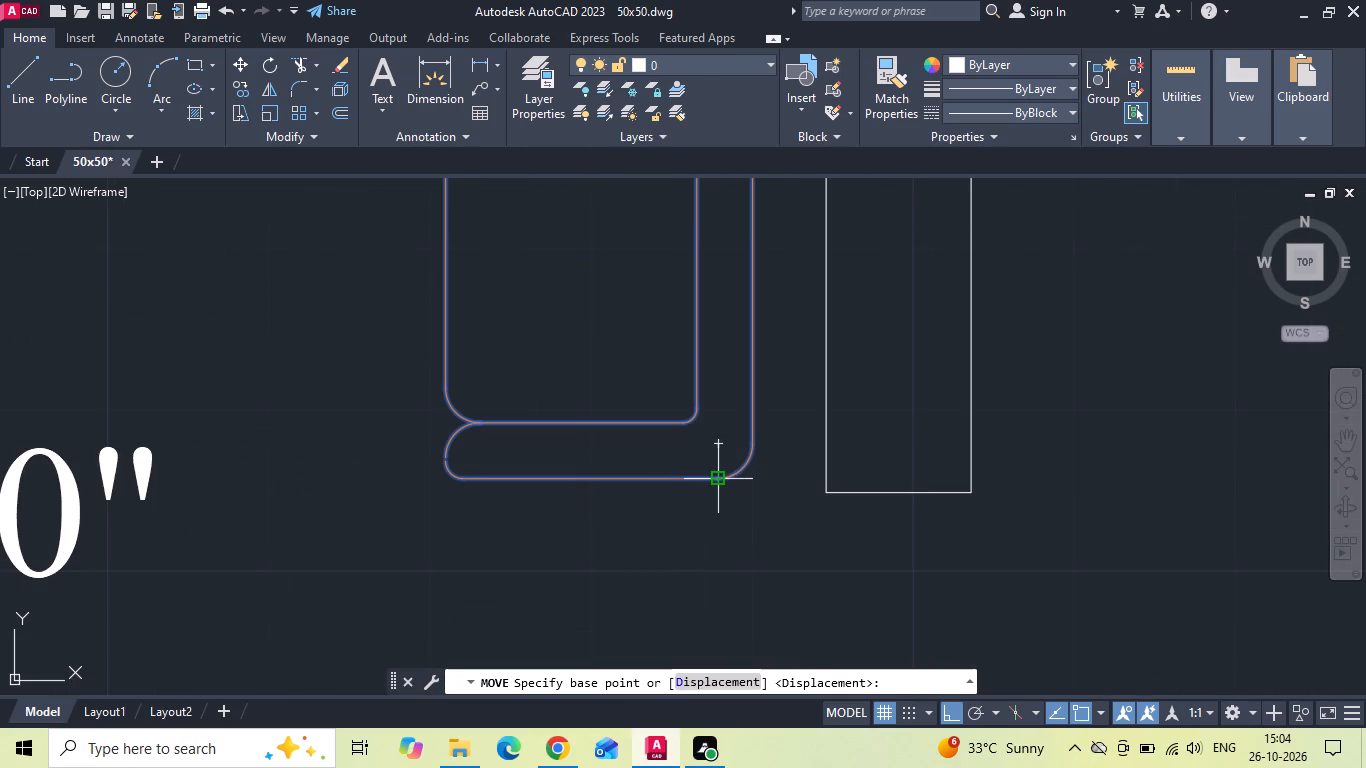
click(715, 478)
click(823, 493)
scroll(733, 493, down, 1)
Move the armchair horizontally so the midpoint of its back sits flush against the foyer's side of the wall.
drag(719, 440, 585, 431)
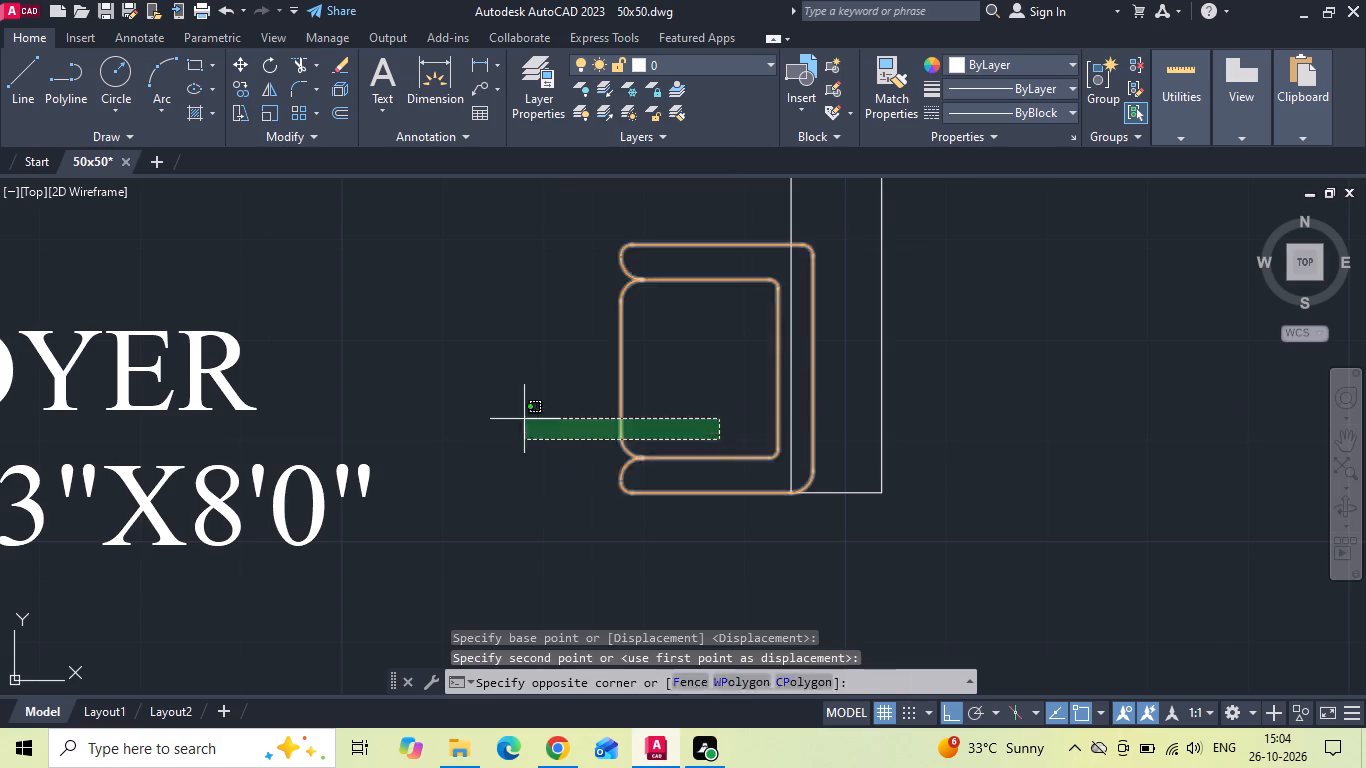
click(524, 419)
right_click(513, 412)
click(619, 372)
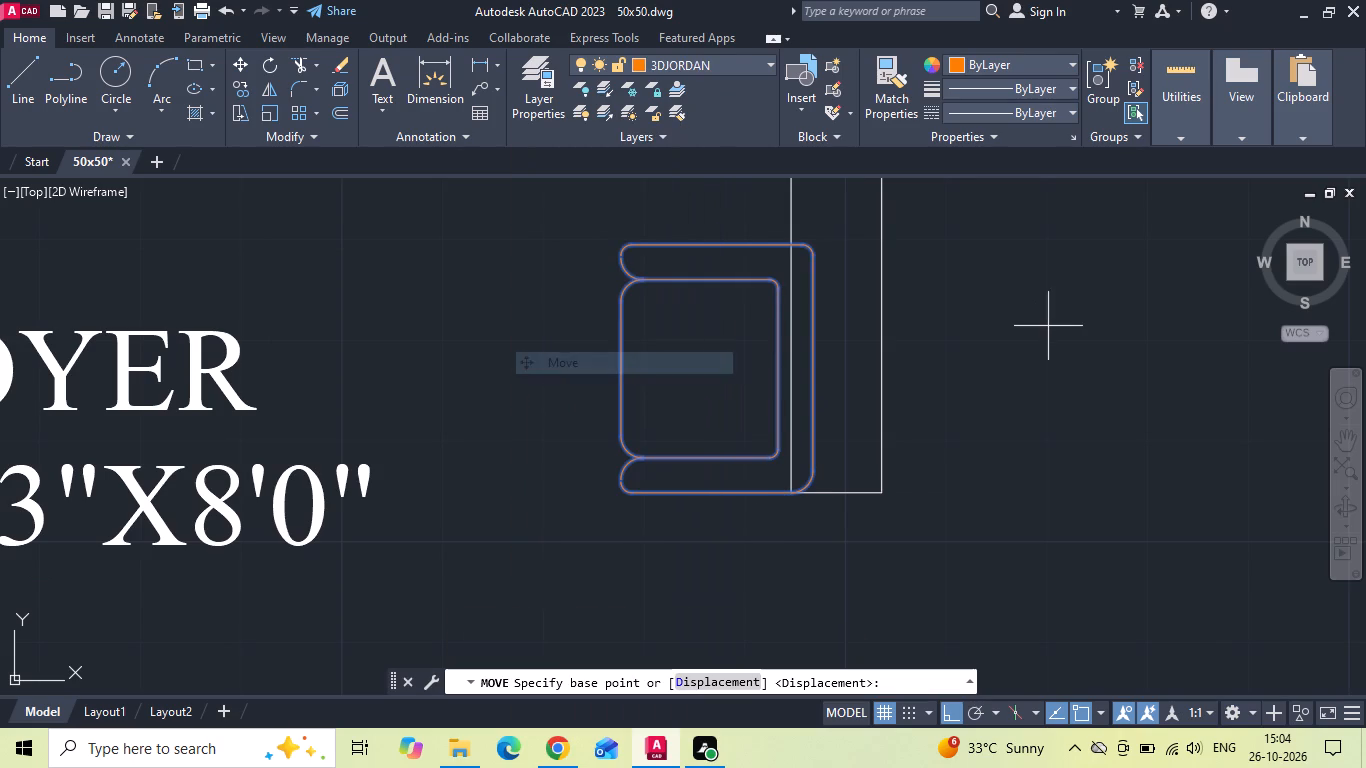
click(812, 366)
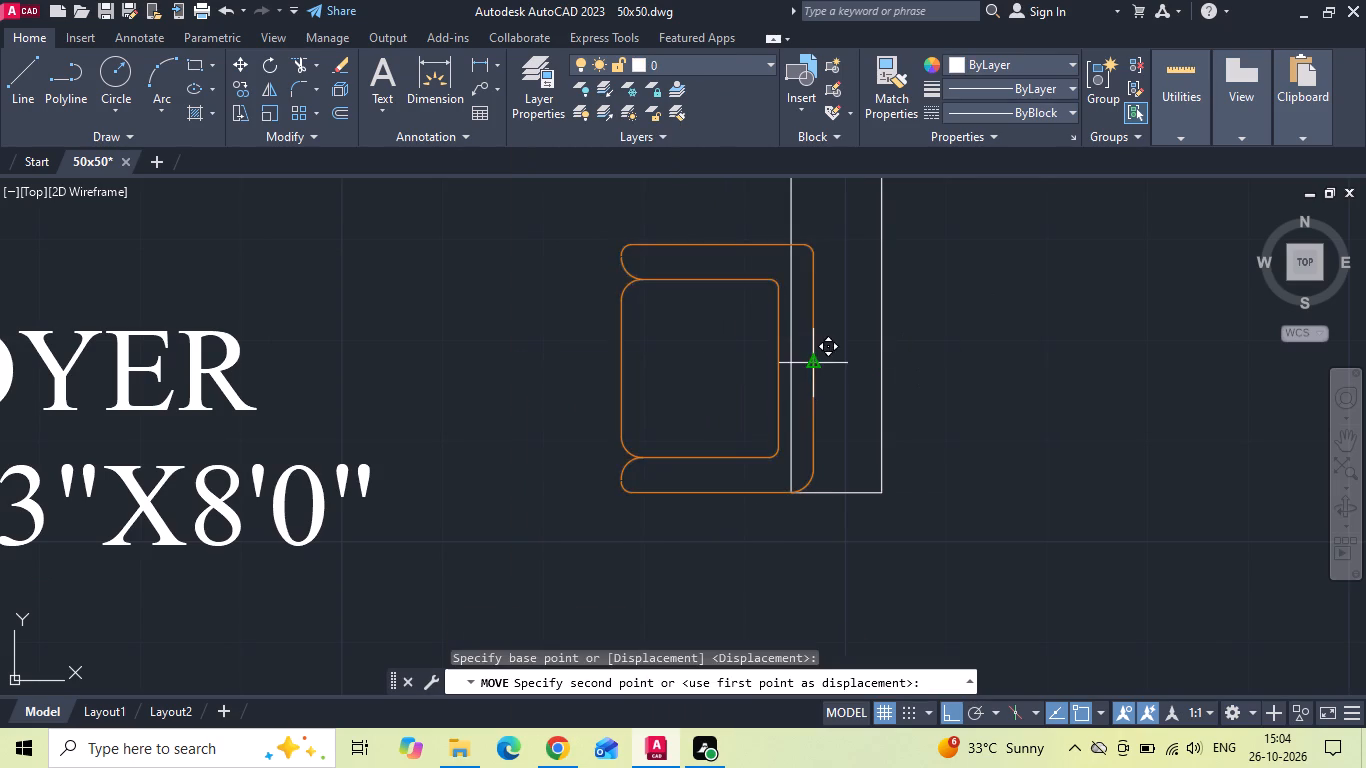
click(790, 360)
scroll(686, 370, down, 5)
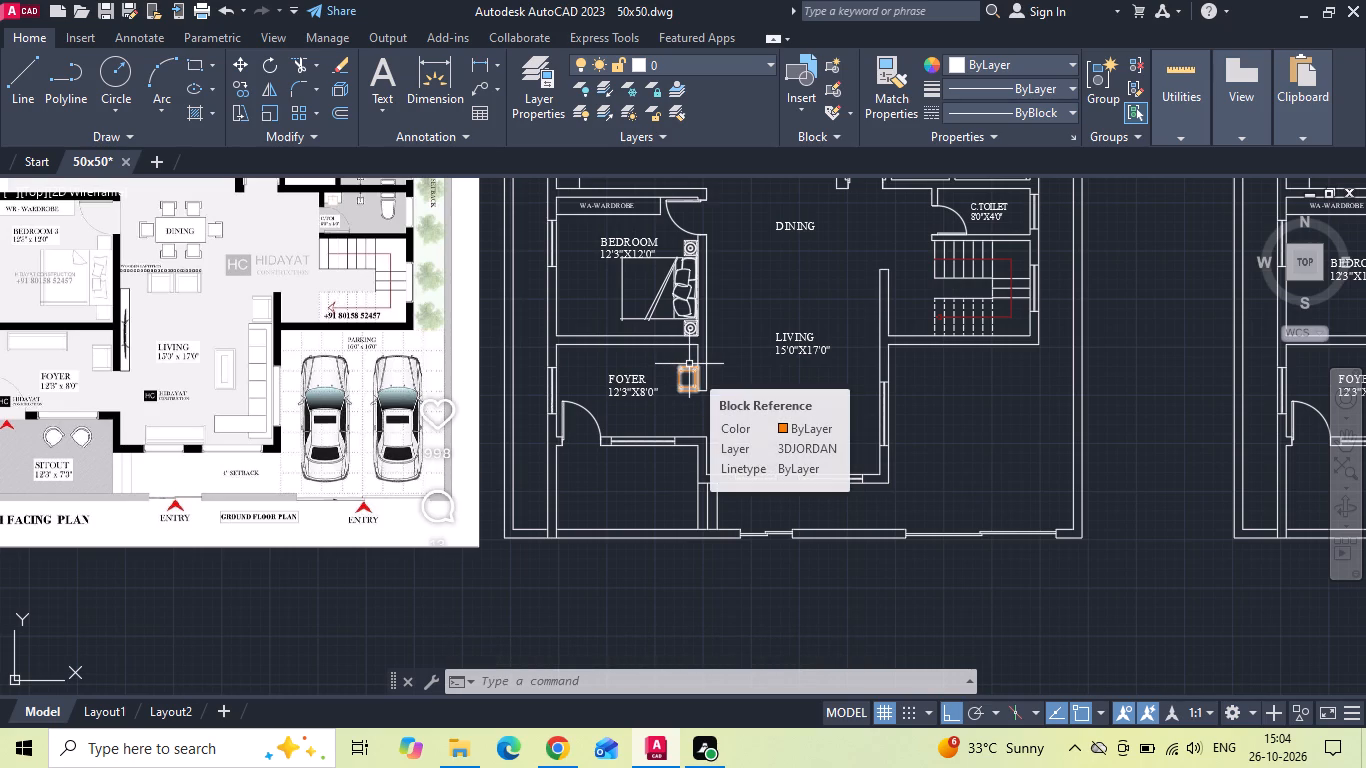
Copy the foyer armchair to the living room's wall on the staircase side, just below the wall's upper end.
click(675, 379)
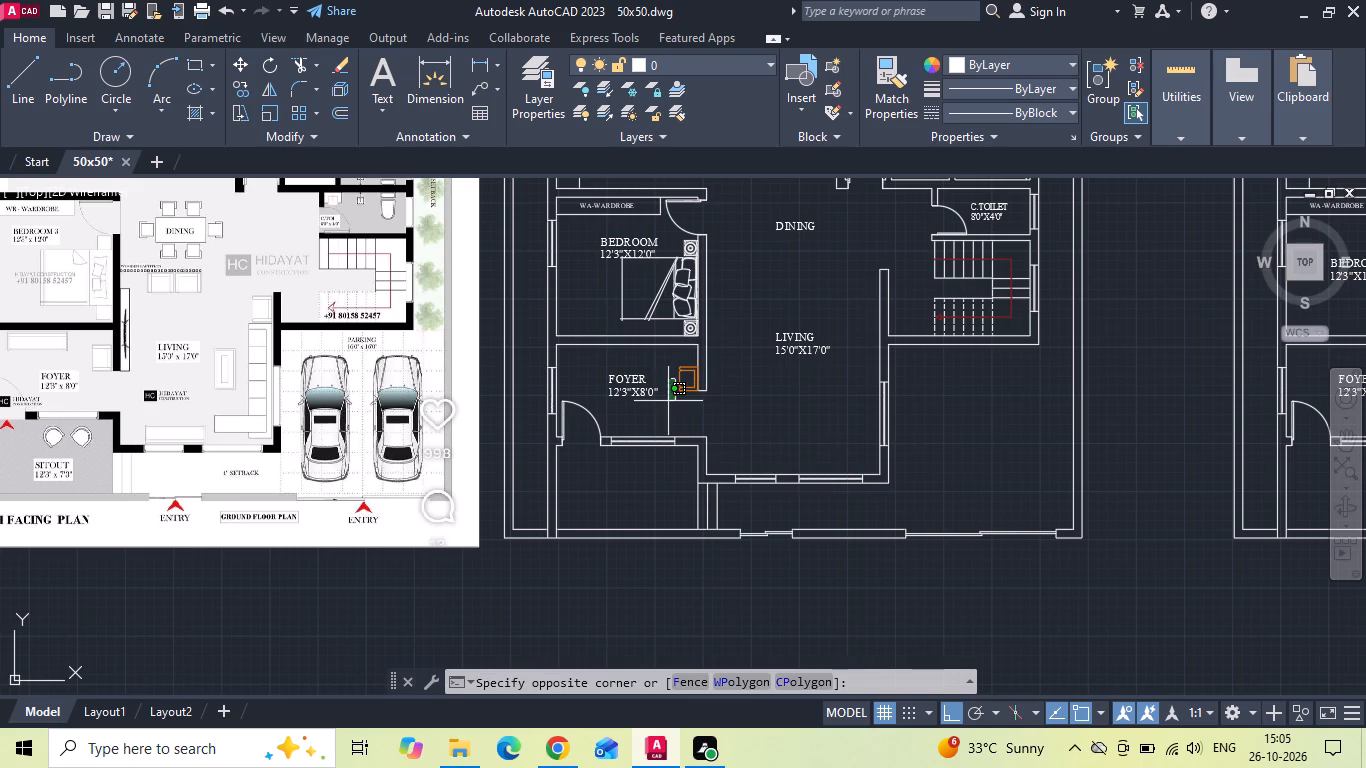
click(668, 401)
click(685, 374)
click(691, 363)
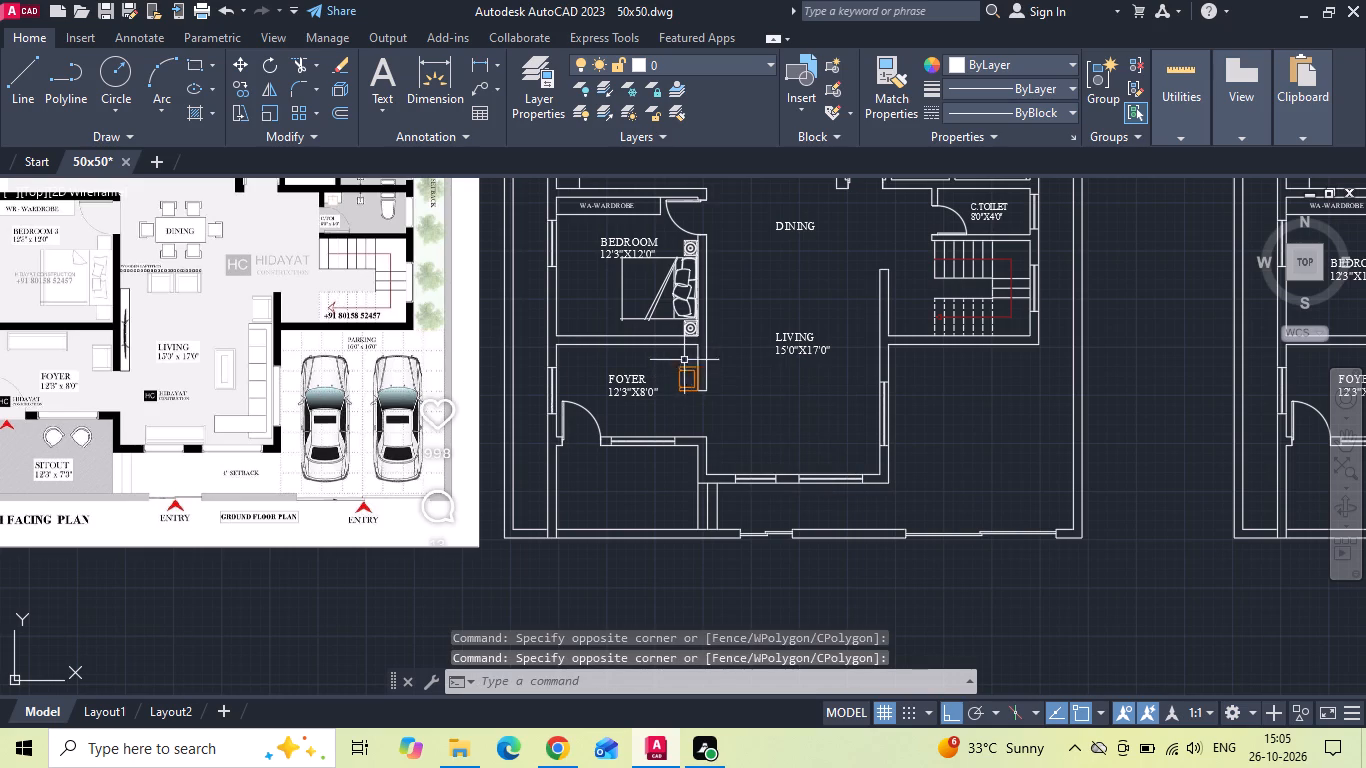
click(679, 374)
right_click(679, 374)
click(731, 377)
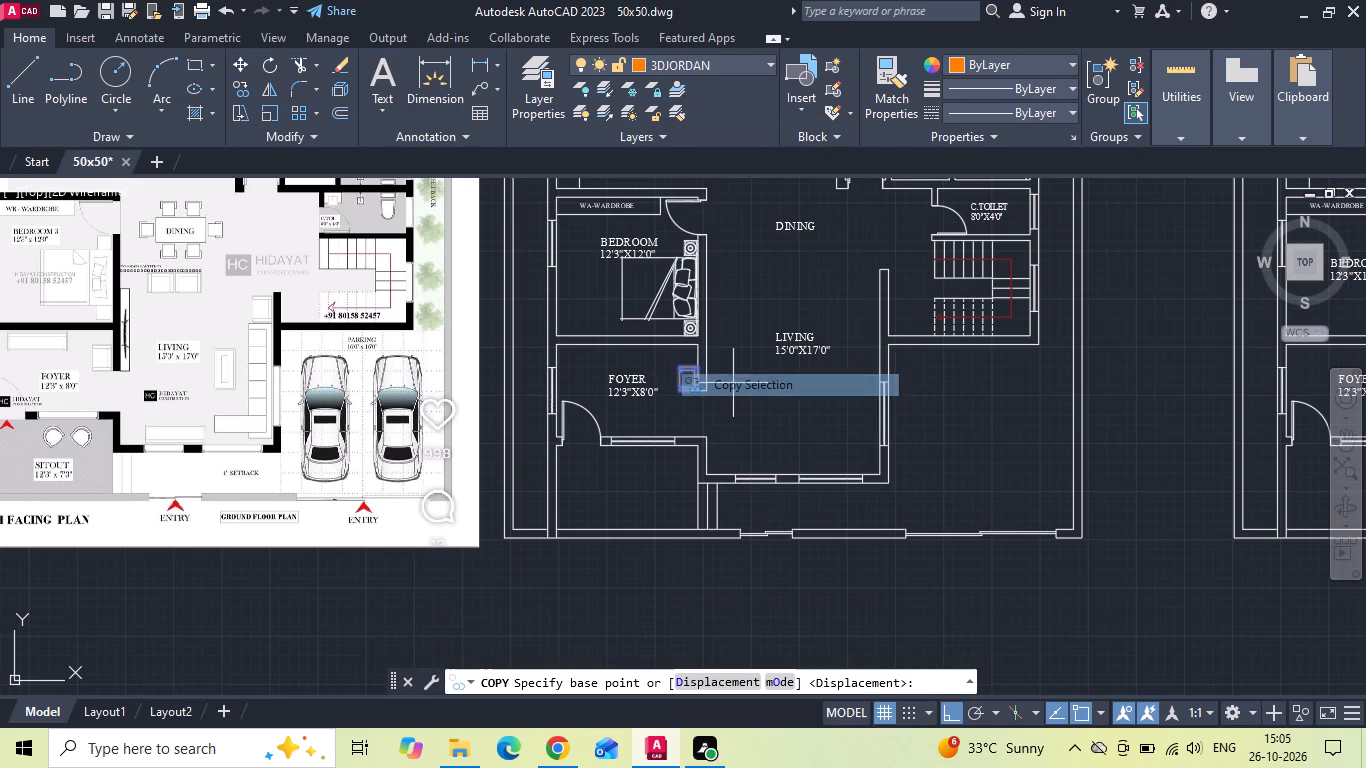
click(692, 350)
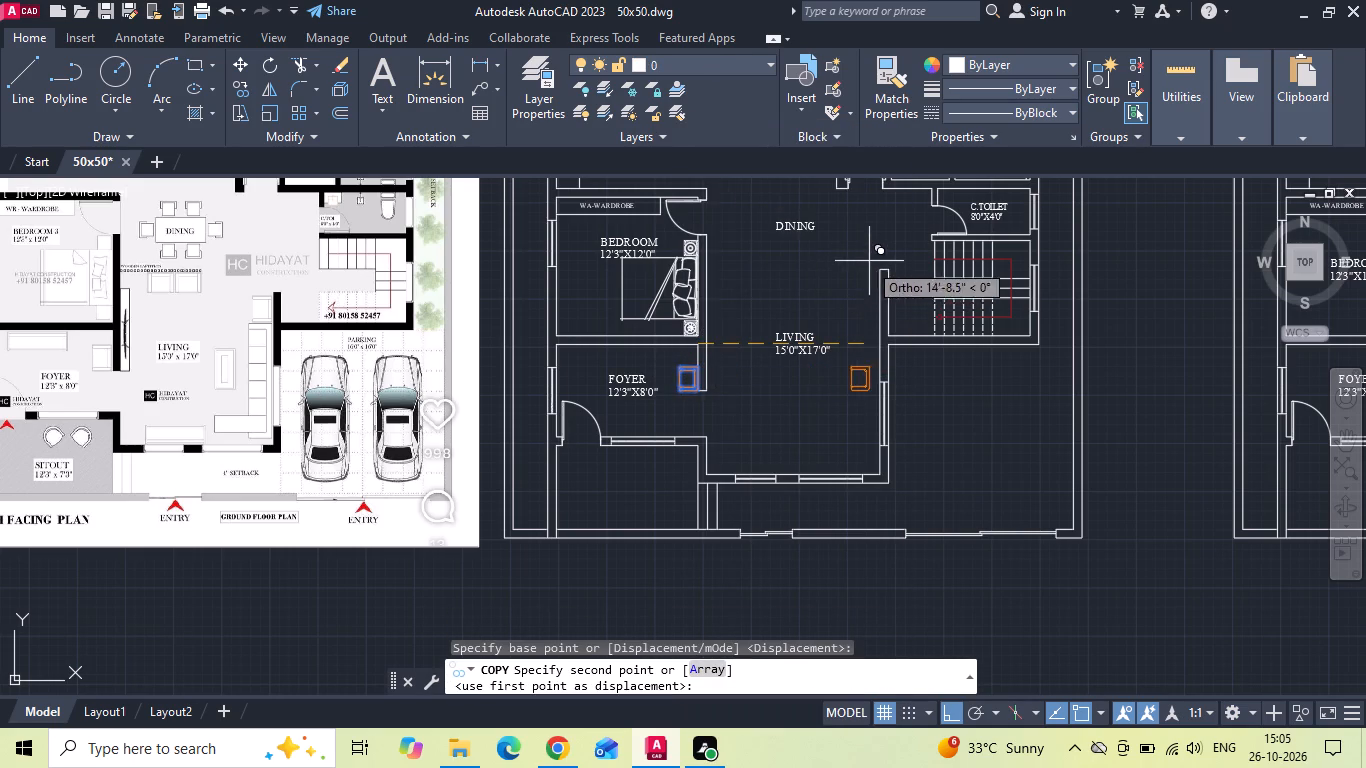
click(875, 270)
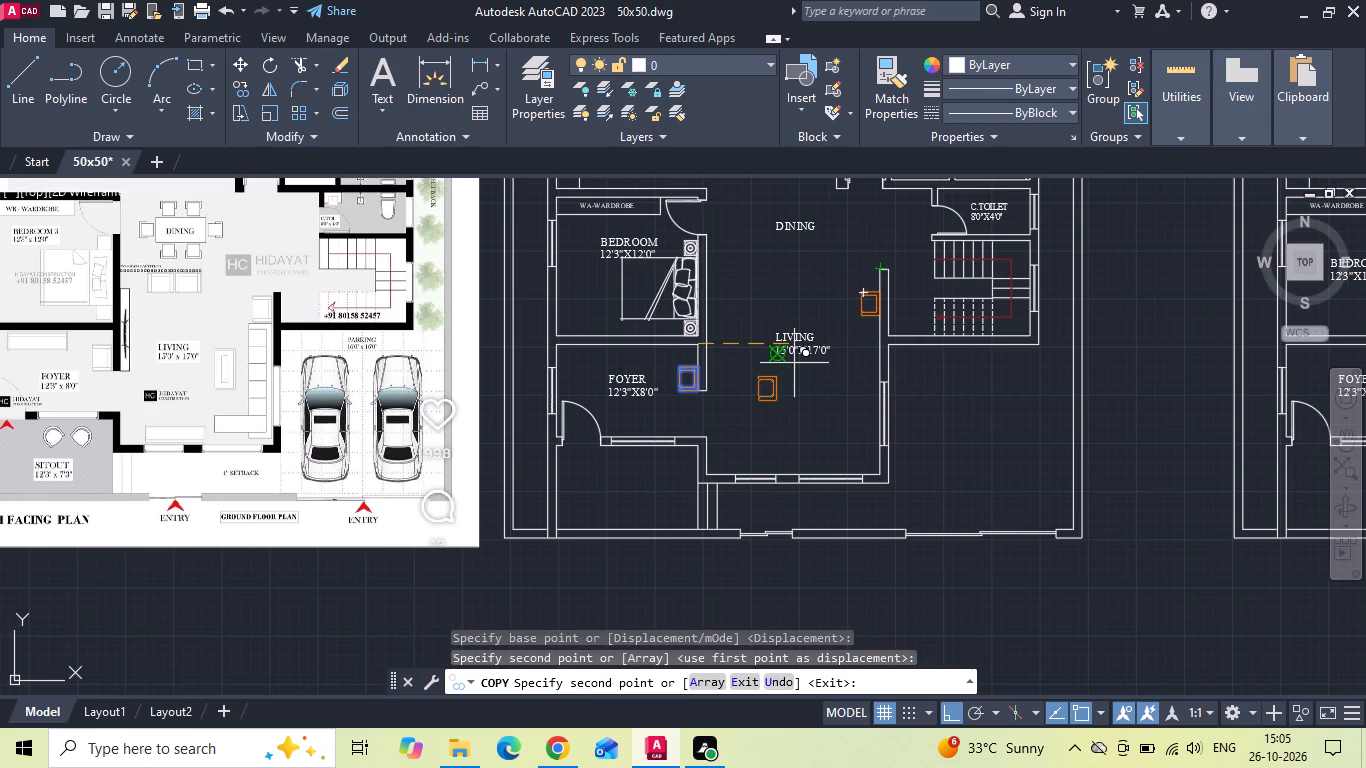
key(Escape)
Copy the L-shaped sofa and center table set from the older plan's living room into the new plan's living room.
scroll(790, 388, down, 1)
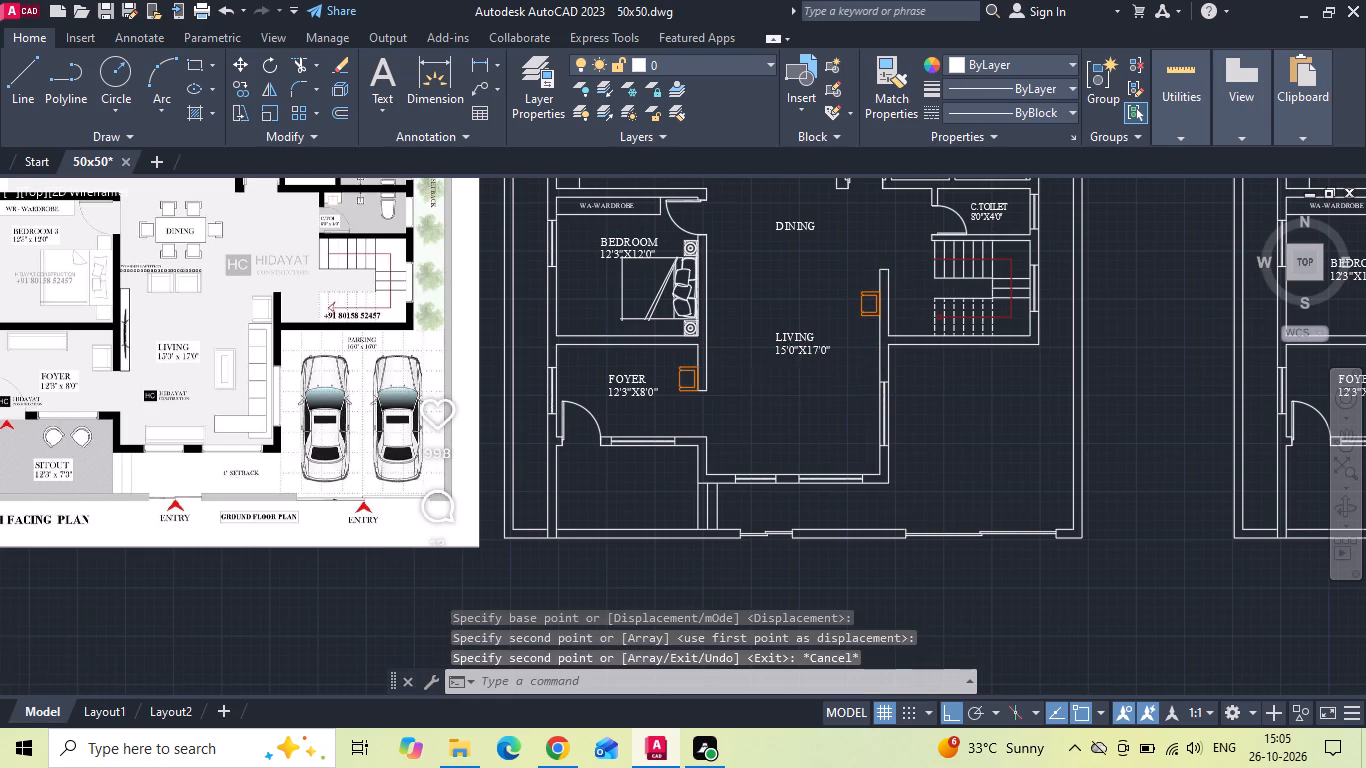
scroll(432, 321, down, 1)
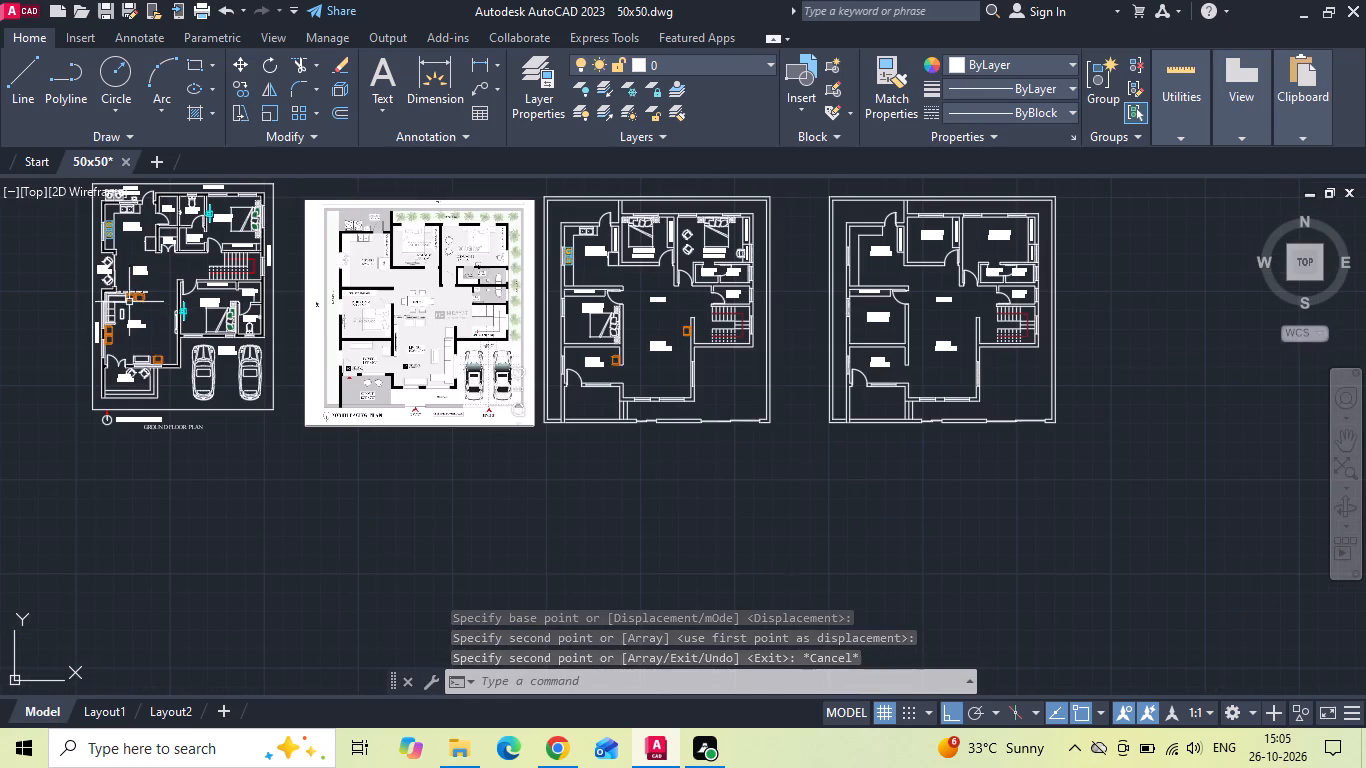
click(107, 302)
right_click(107, 302)
click(182, 391)
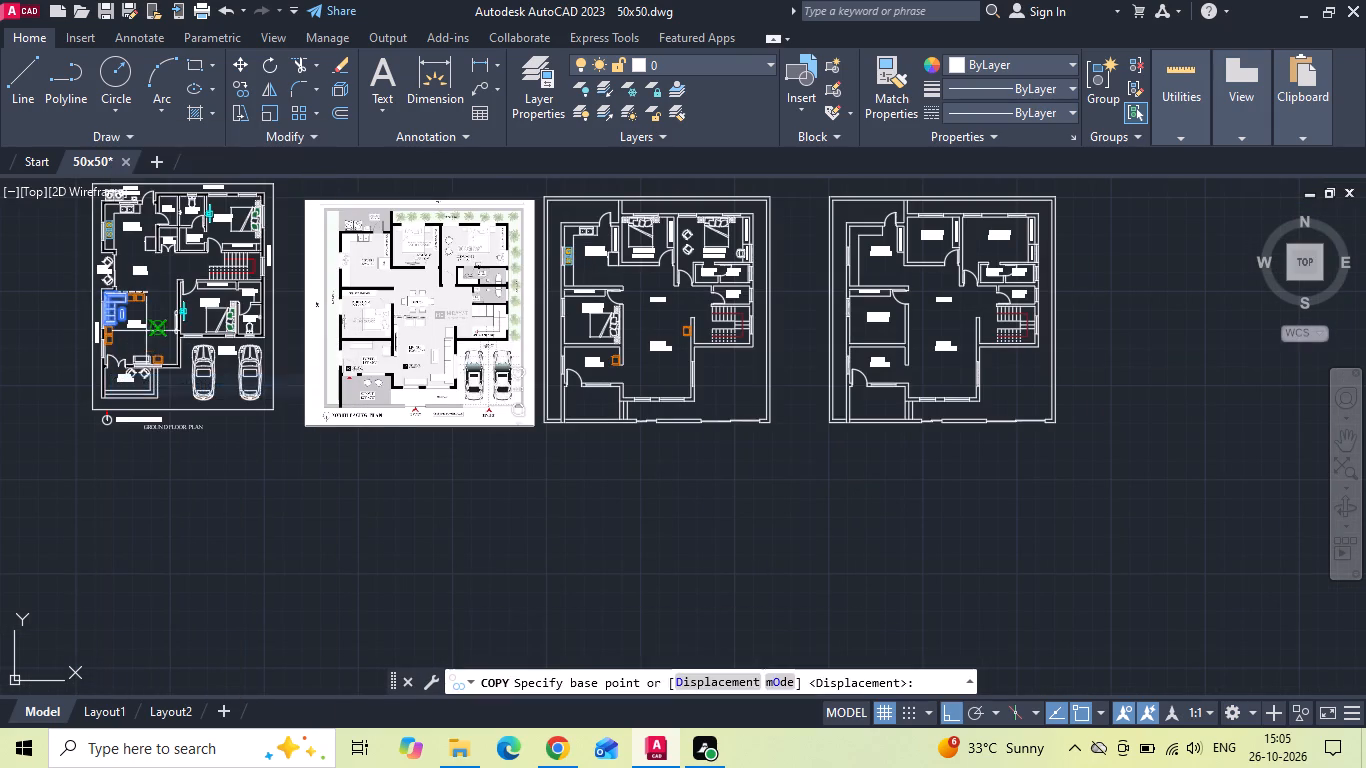
click(136, 315)
scroll(633, 326, up, 2)
key(F8)
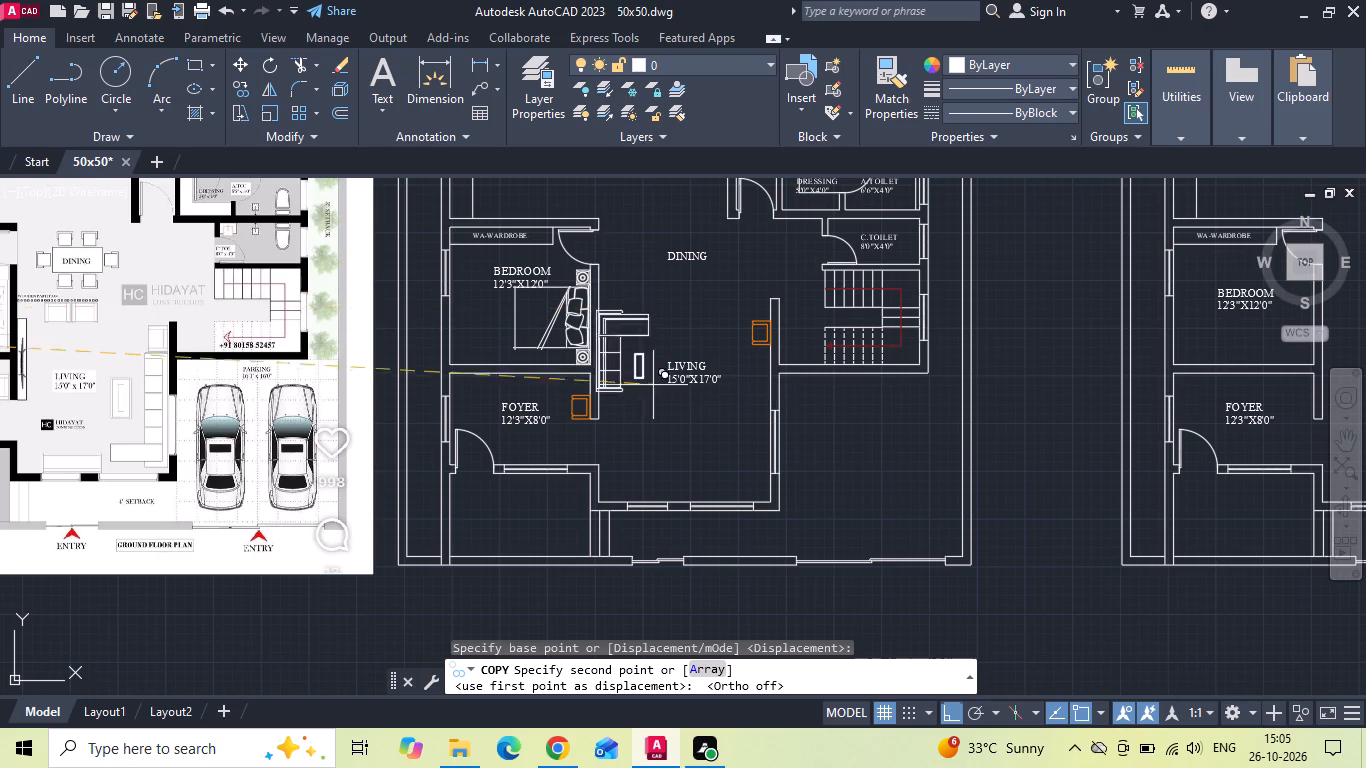
scroll(660, 406, up, 2)
click(709, 504)
key(Escape)
Mirror the sofa and table set about a vertical line, erasing the source, so its back faces the parking side.
drag(717, 445, 641, 469)
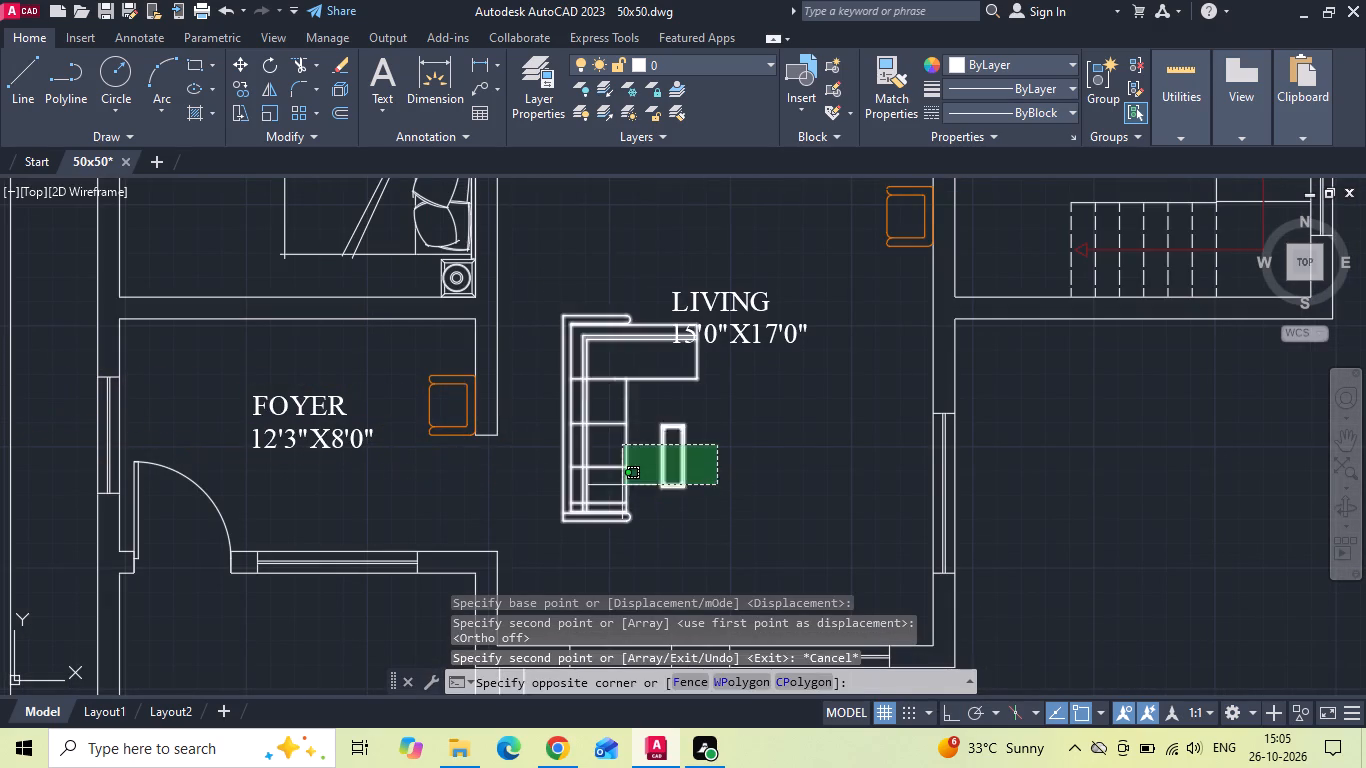
click(622, 485)
text(MI)
key(space)
drag(627, 411, 627, 451)
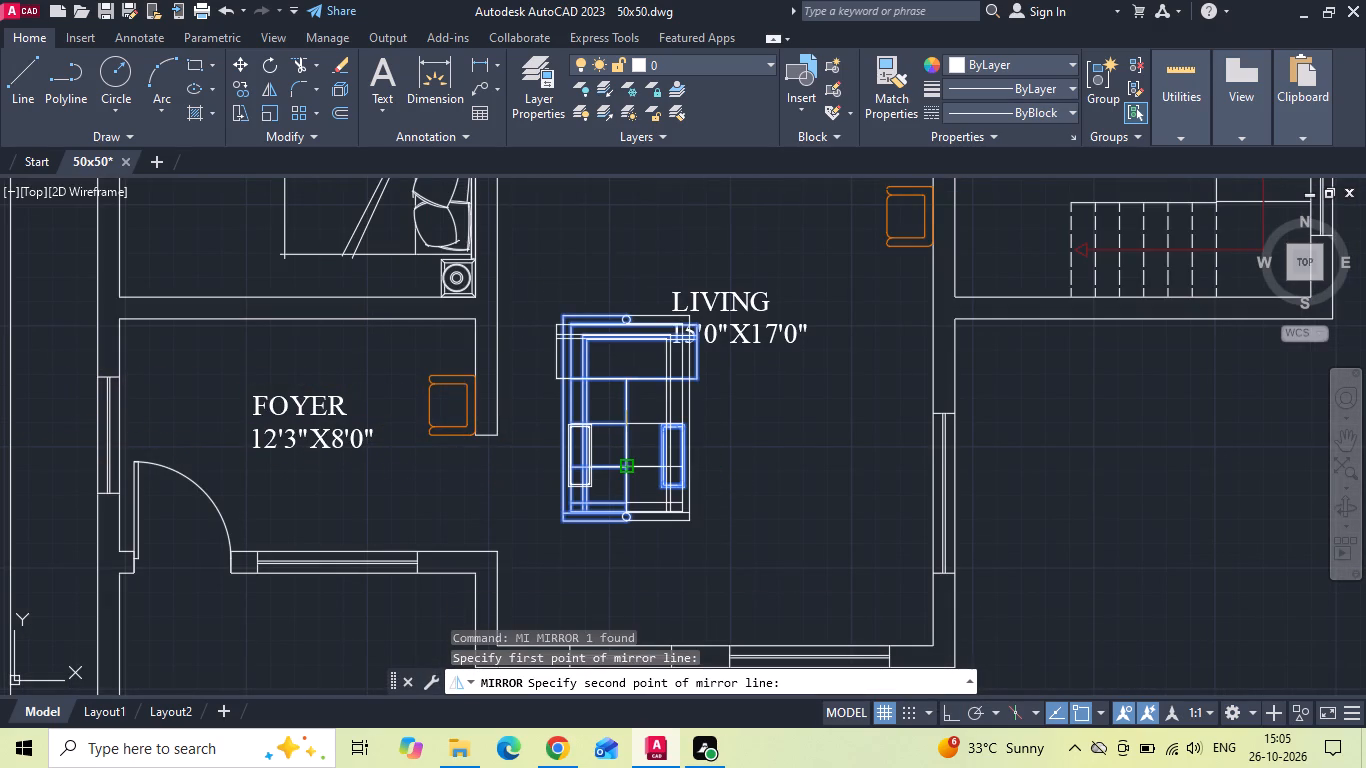
key(F8)
click(619, 531)
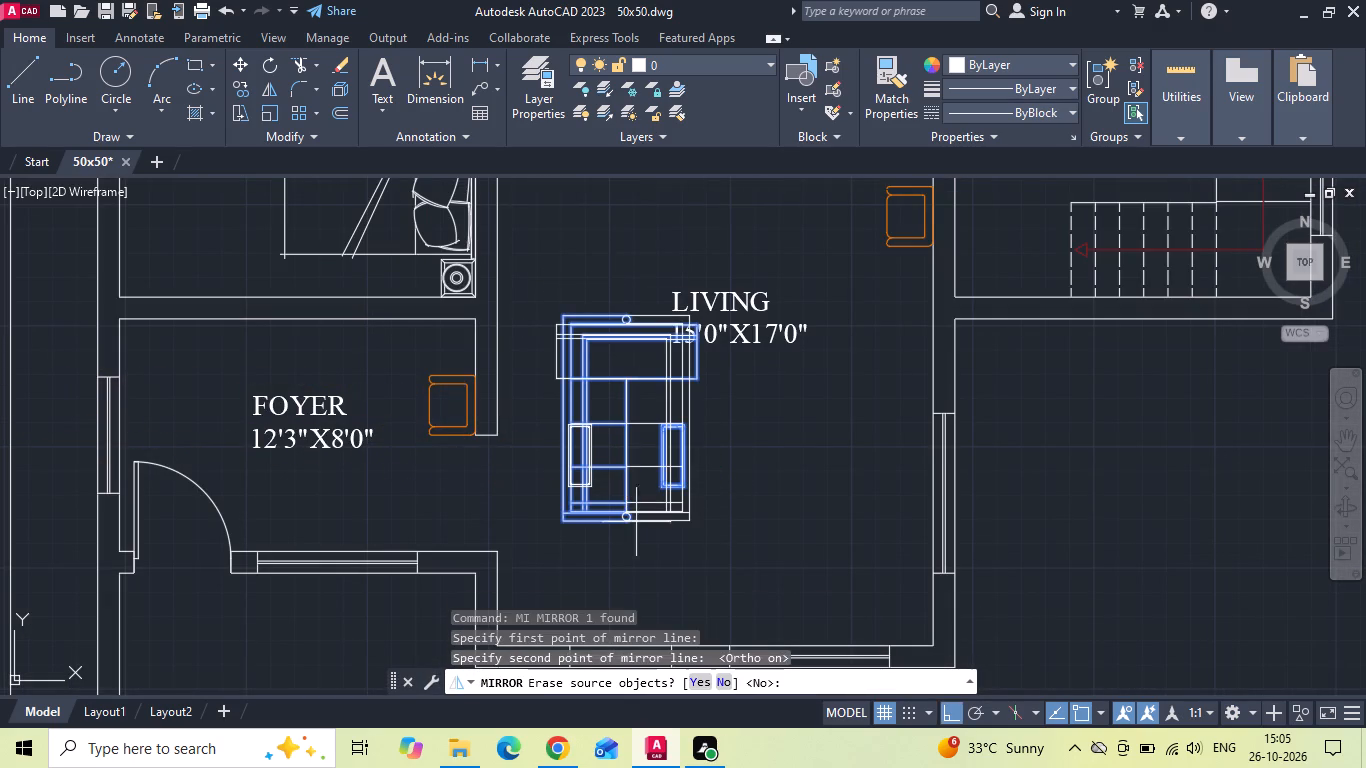
key(y)
key(space)
Mirror the sofa and table set about a horizontal line, erasing the source, so its short leg lies along the front window wall.
scroll(701, 463, down, 2)
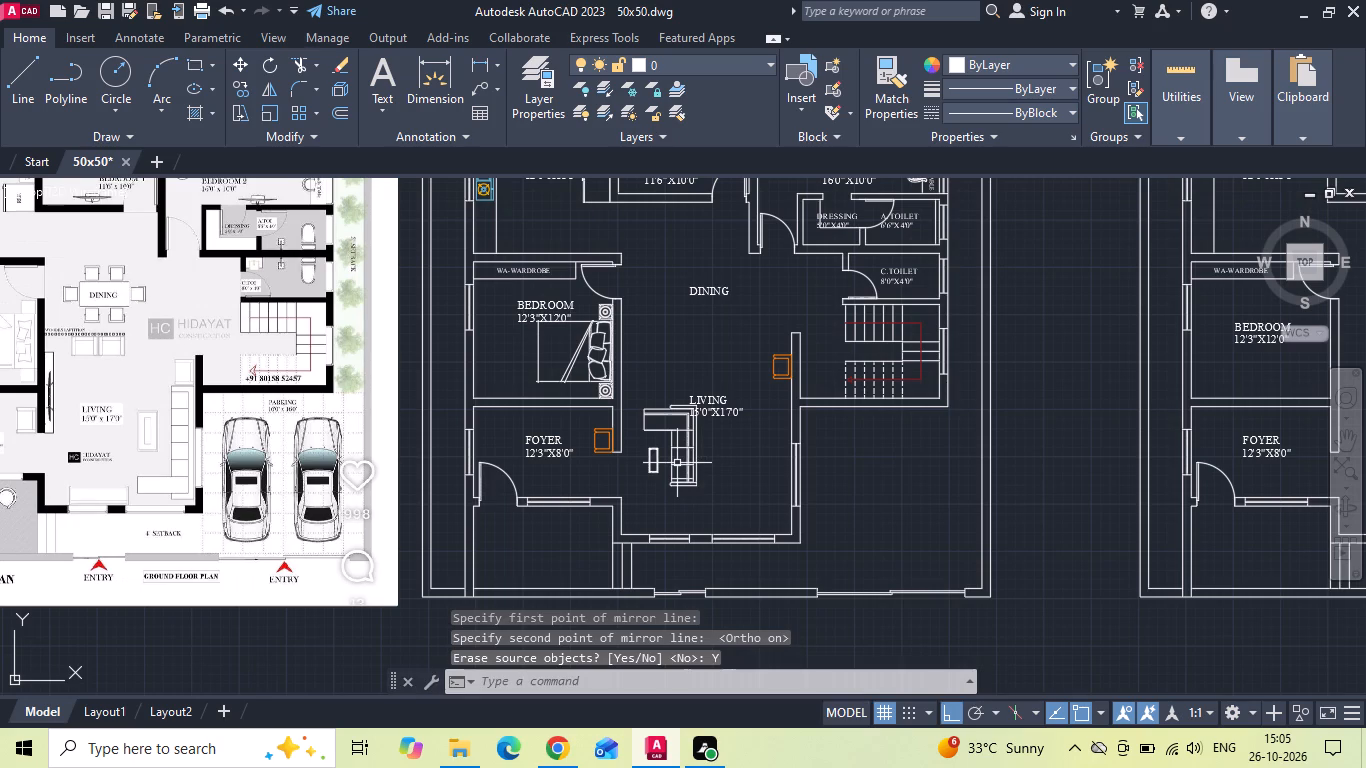
scroll(676, 463, up, 2)
click(669, 387)
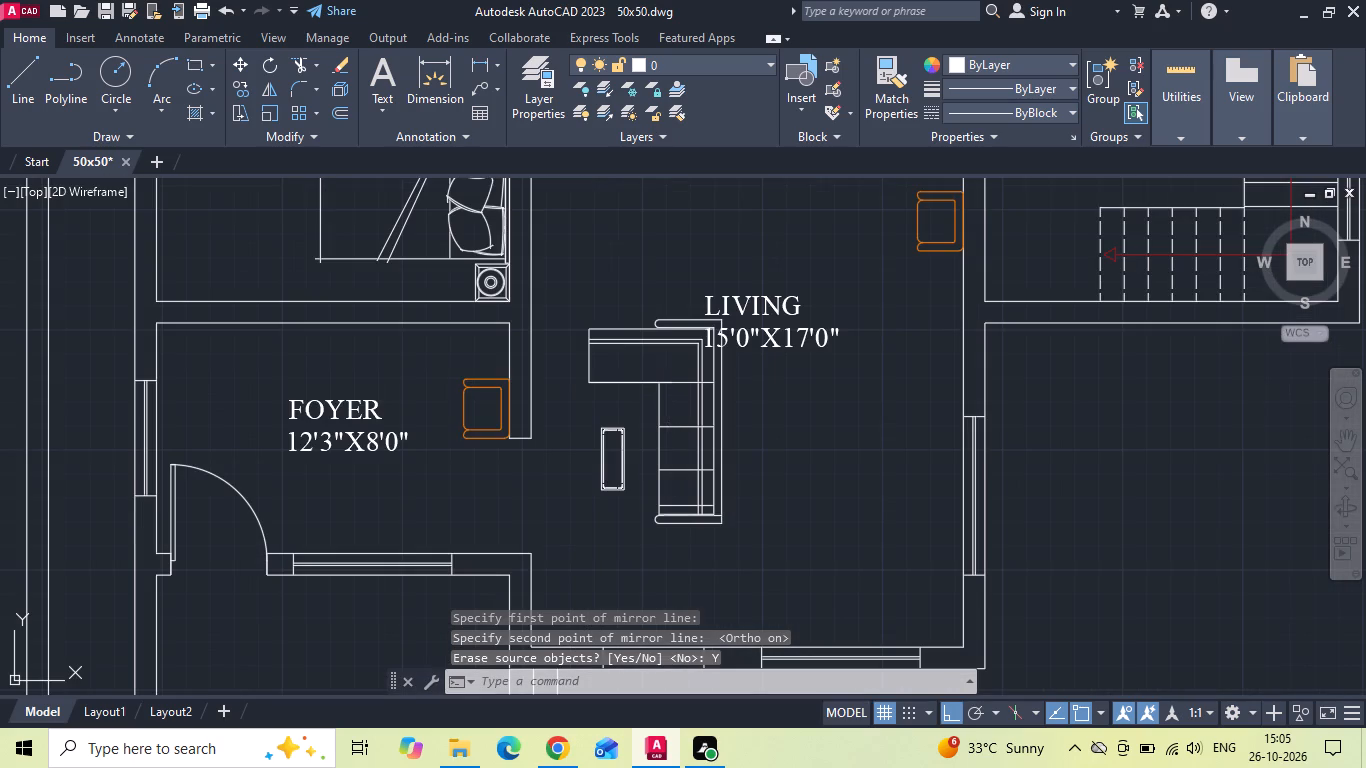
click(665, 346)
text(MI)
key(space)
click(803, 474)
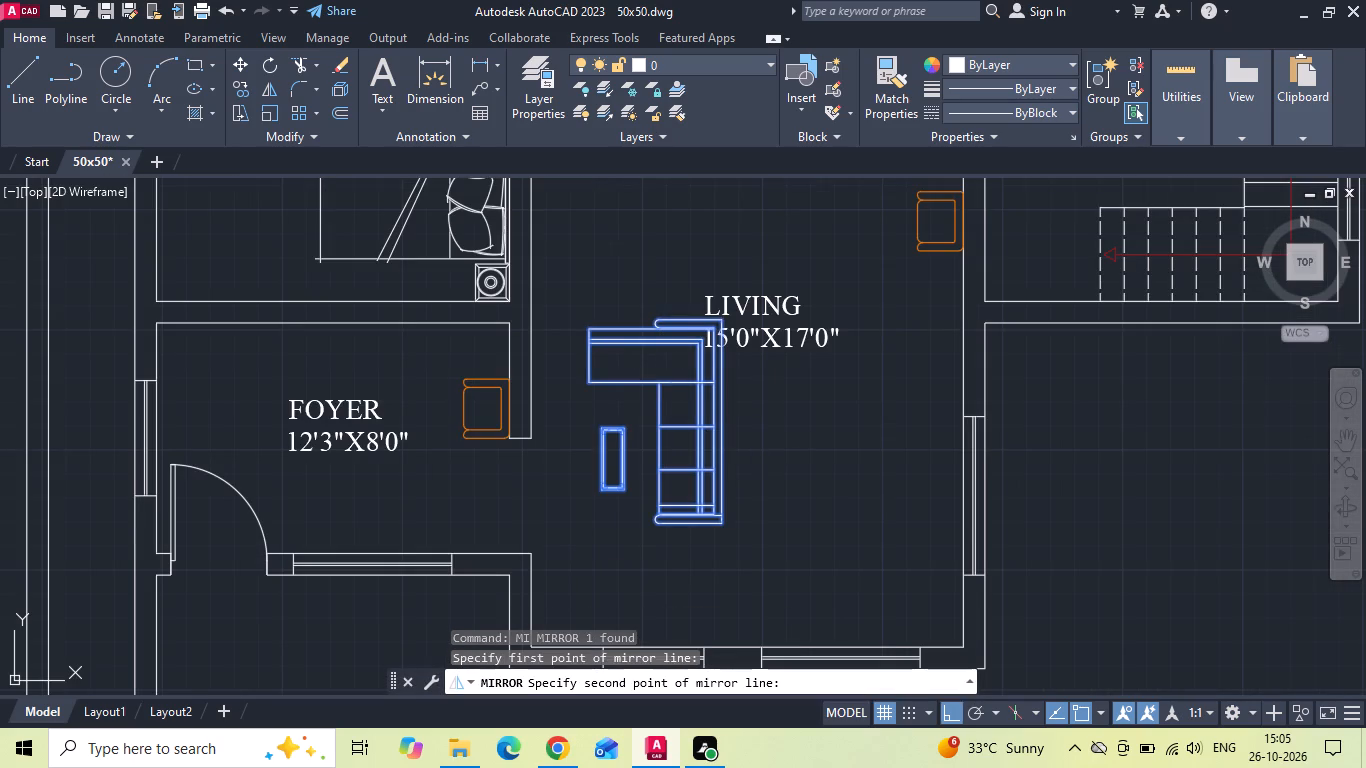
click(447, 504)
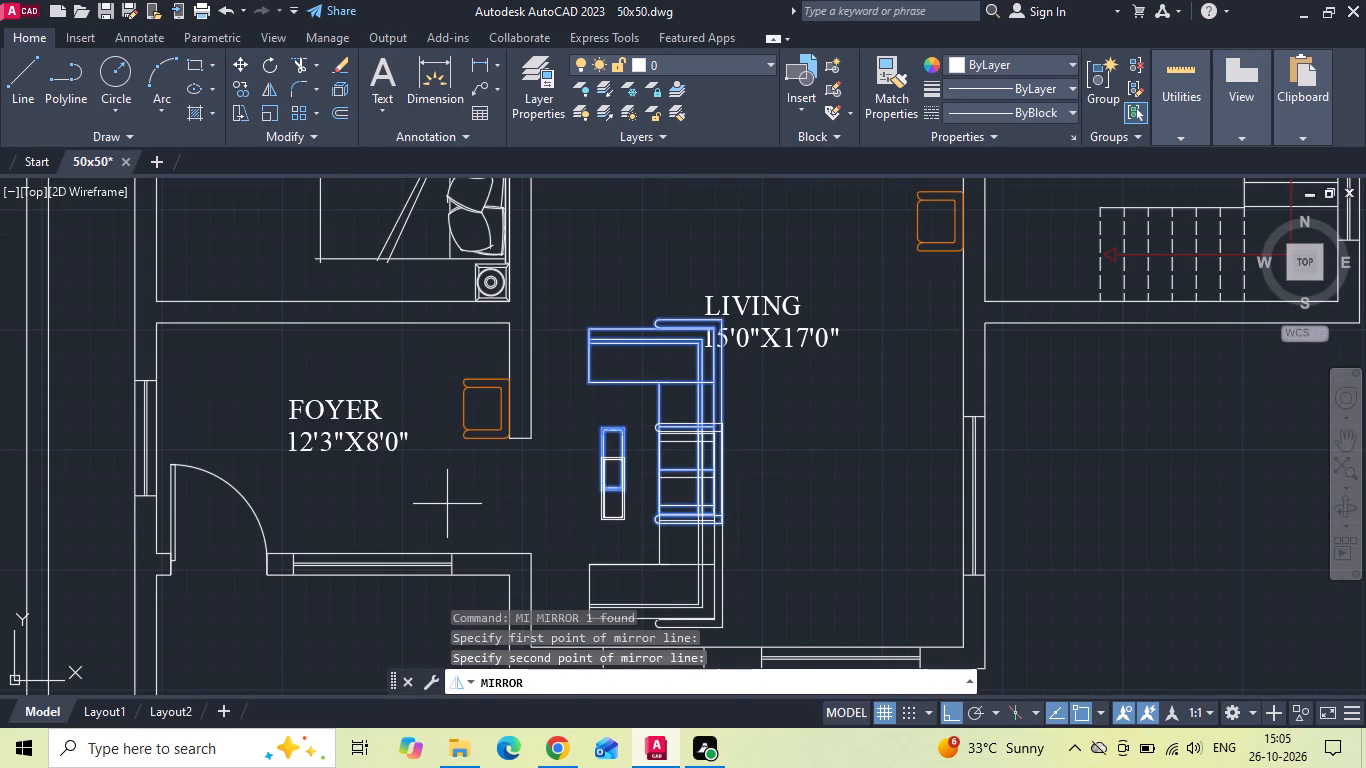
text(Y)
key(space)
Explode the mirrored L-shaped sofa and center table set in the living room into separate objects.
click(661, 476)
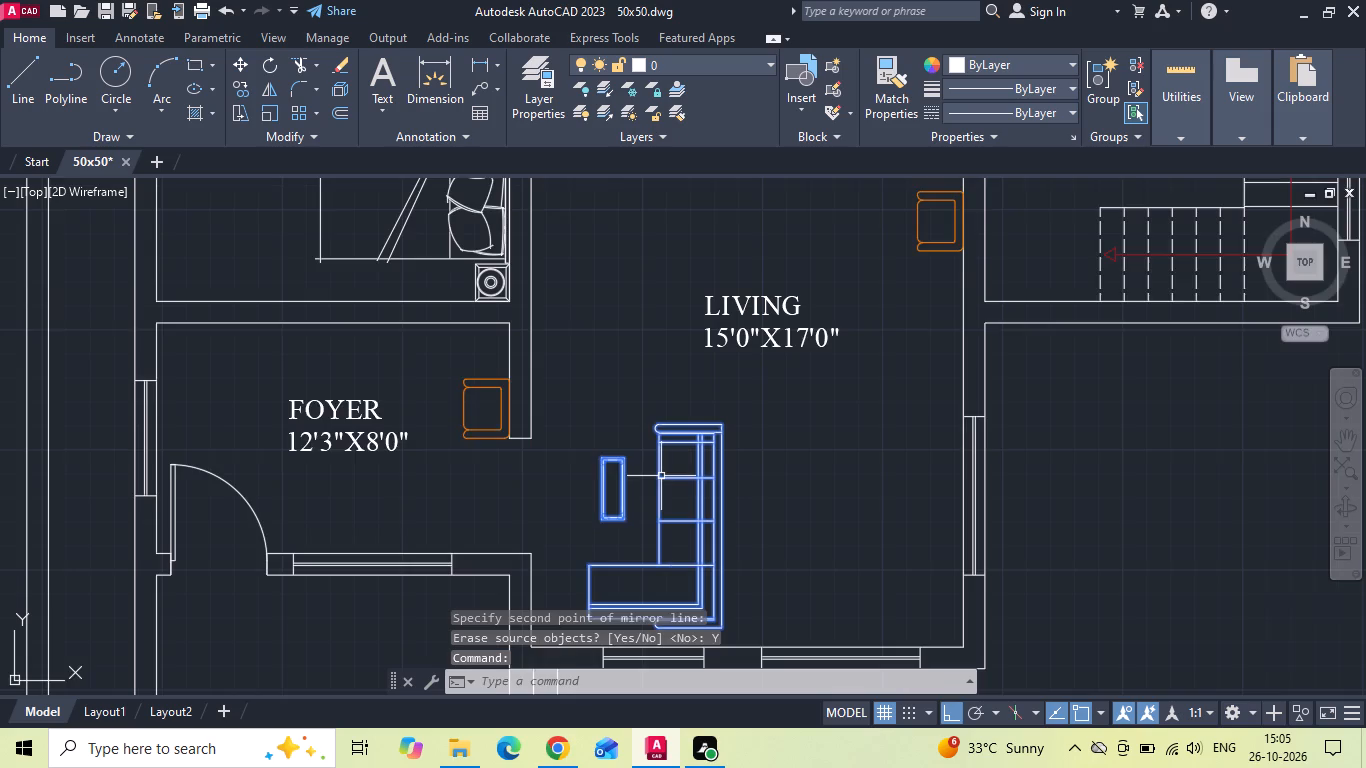
middle_drag(662, 469, 662, 392)
text(X)
key(space)
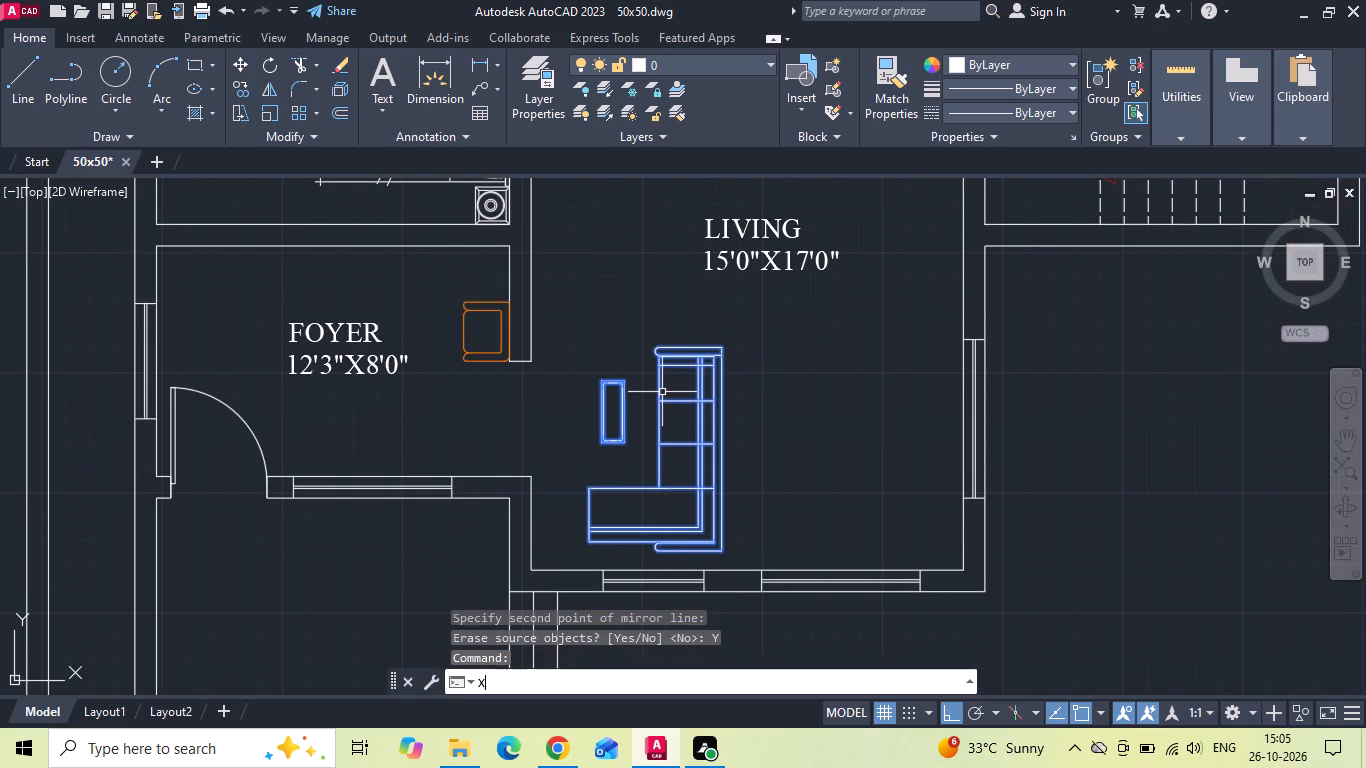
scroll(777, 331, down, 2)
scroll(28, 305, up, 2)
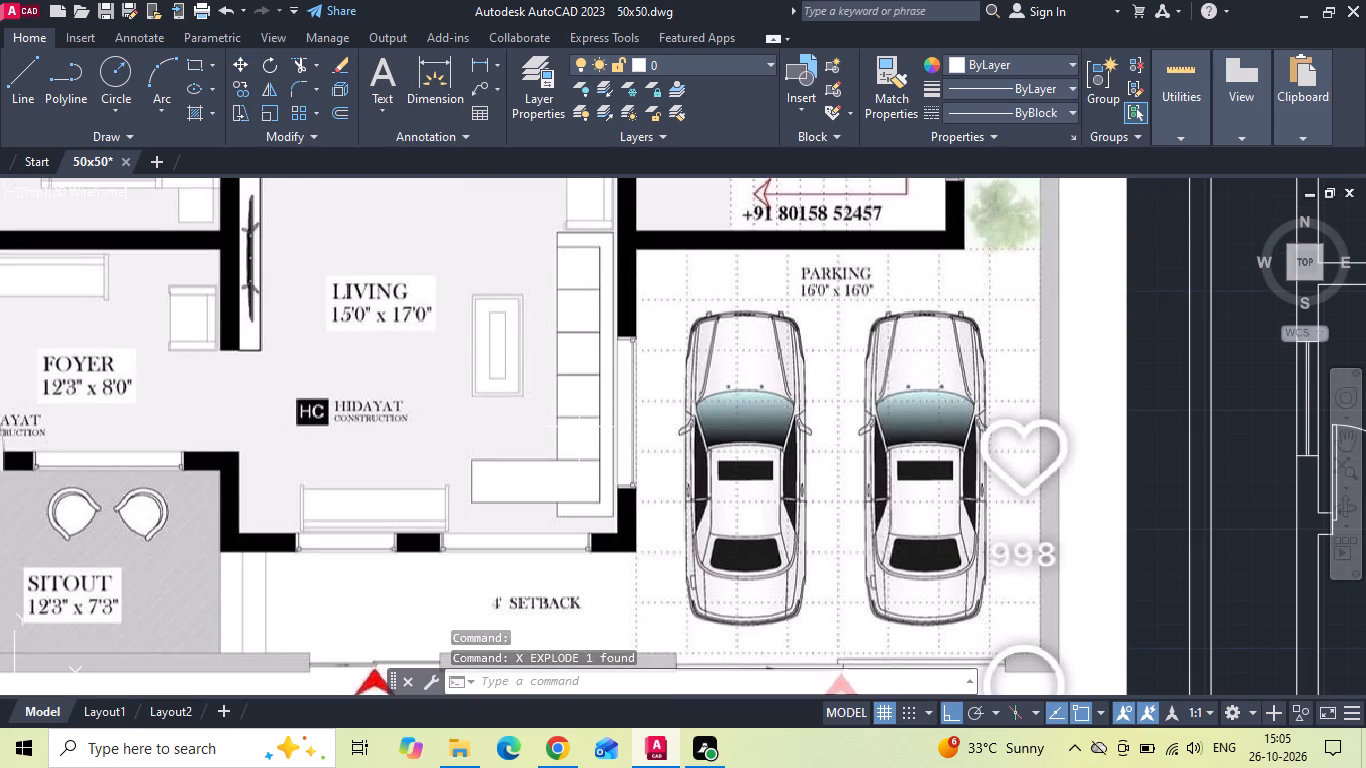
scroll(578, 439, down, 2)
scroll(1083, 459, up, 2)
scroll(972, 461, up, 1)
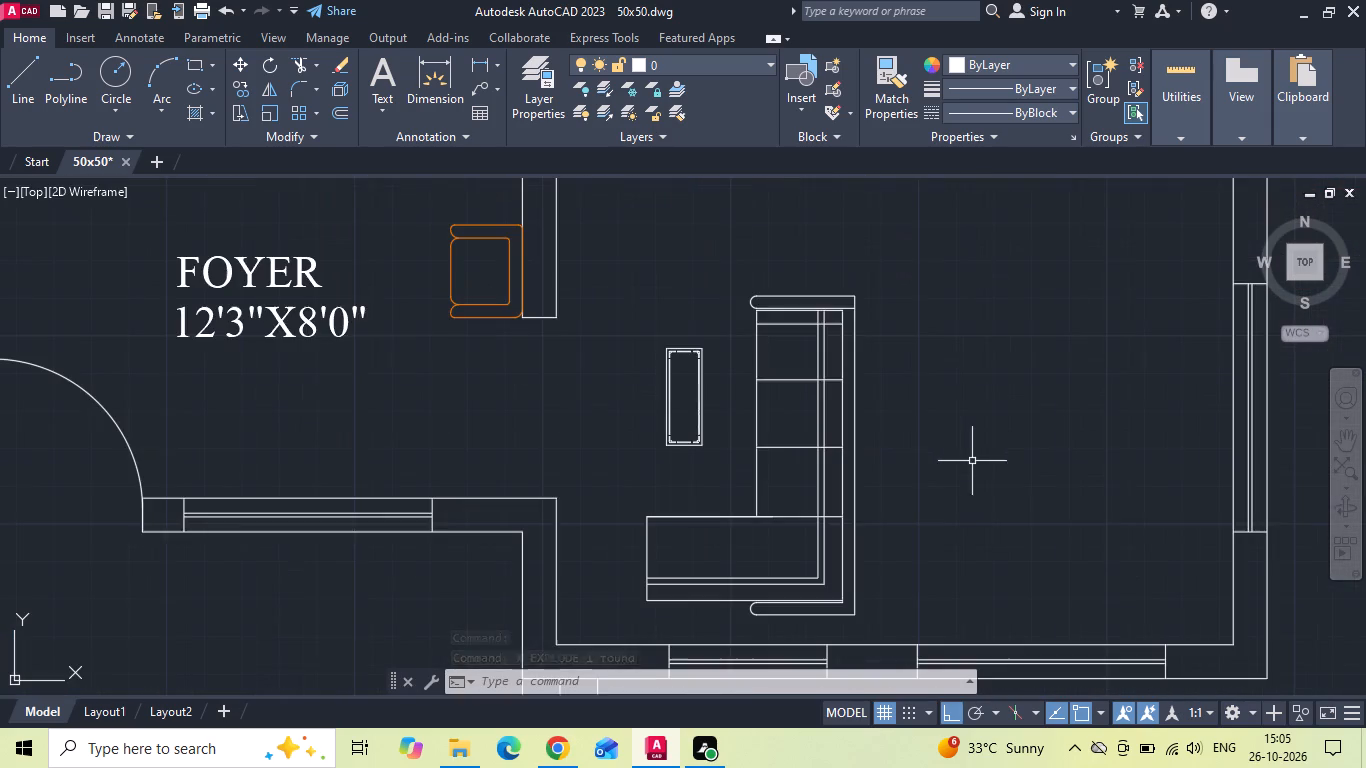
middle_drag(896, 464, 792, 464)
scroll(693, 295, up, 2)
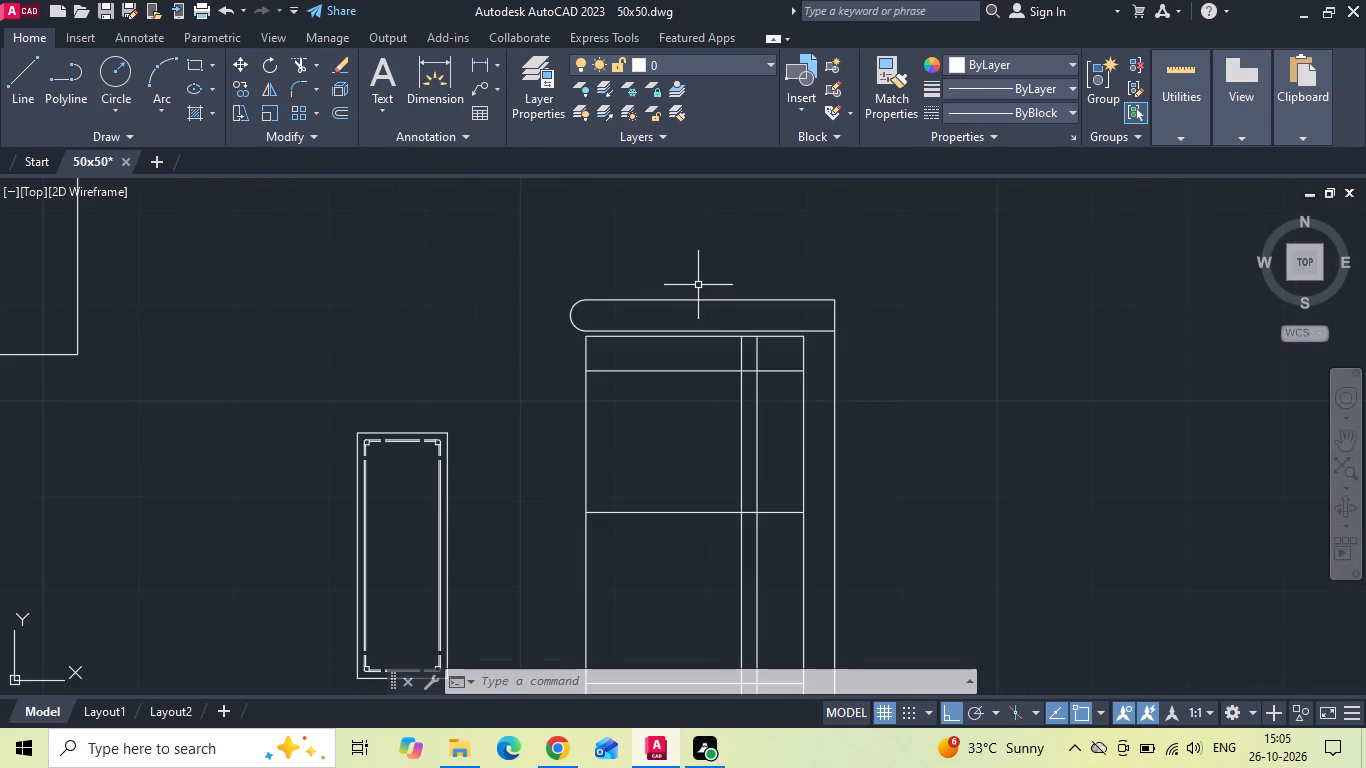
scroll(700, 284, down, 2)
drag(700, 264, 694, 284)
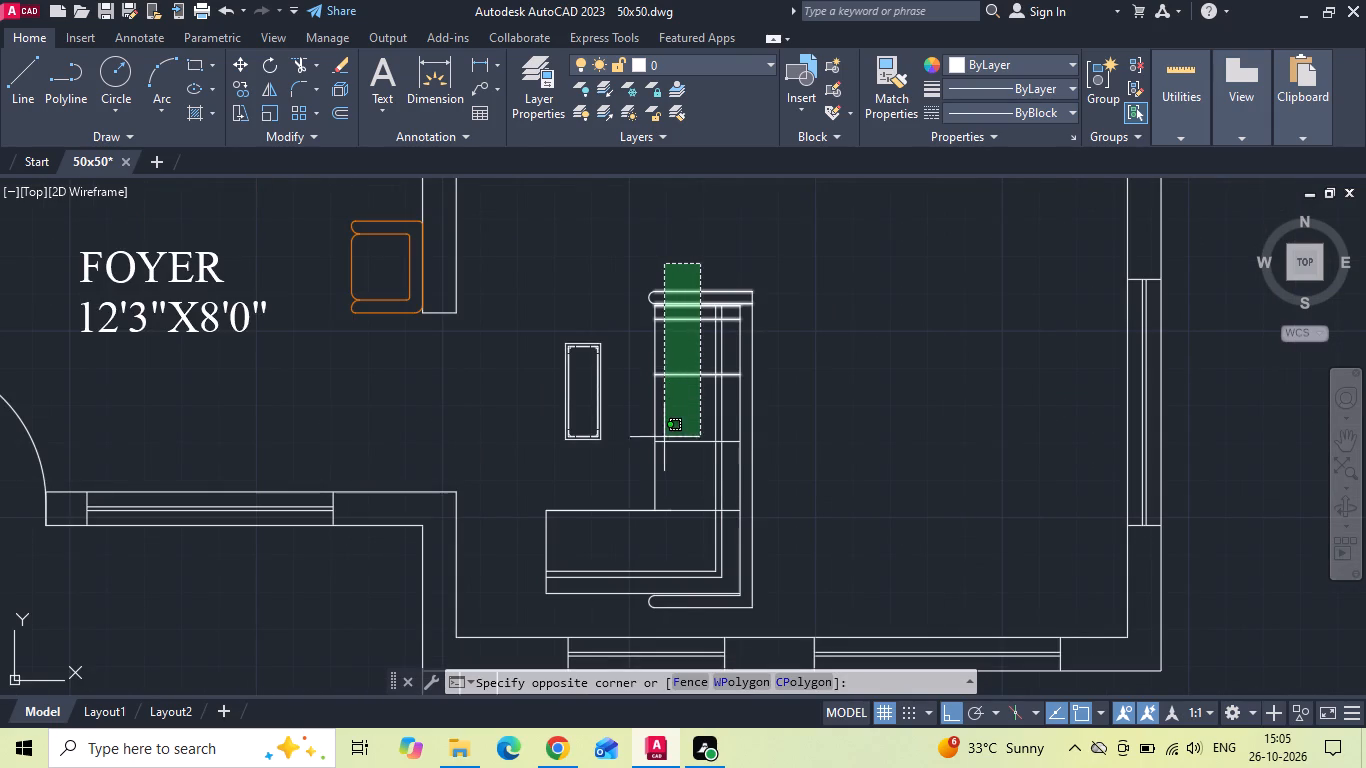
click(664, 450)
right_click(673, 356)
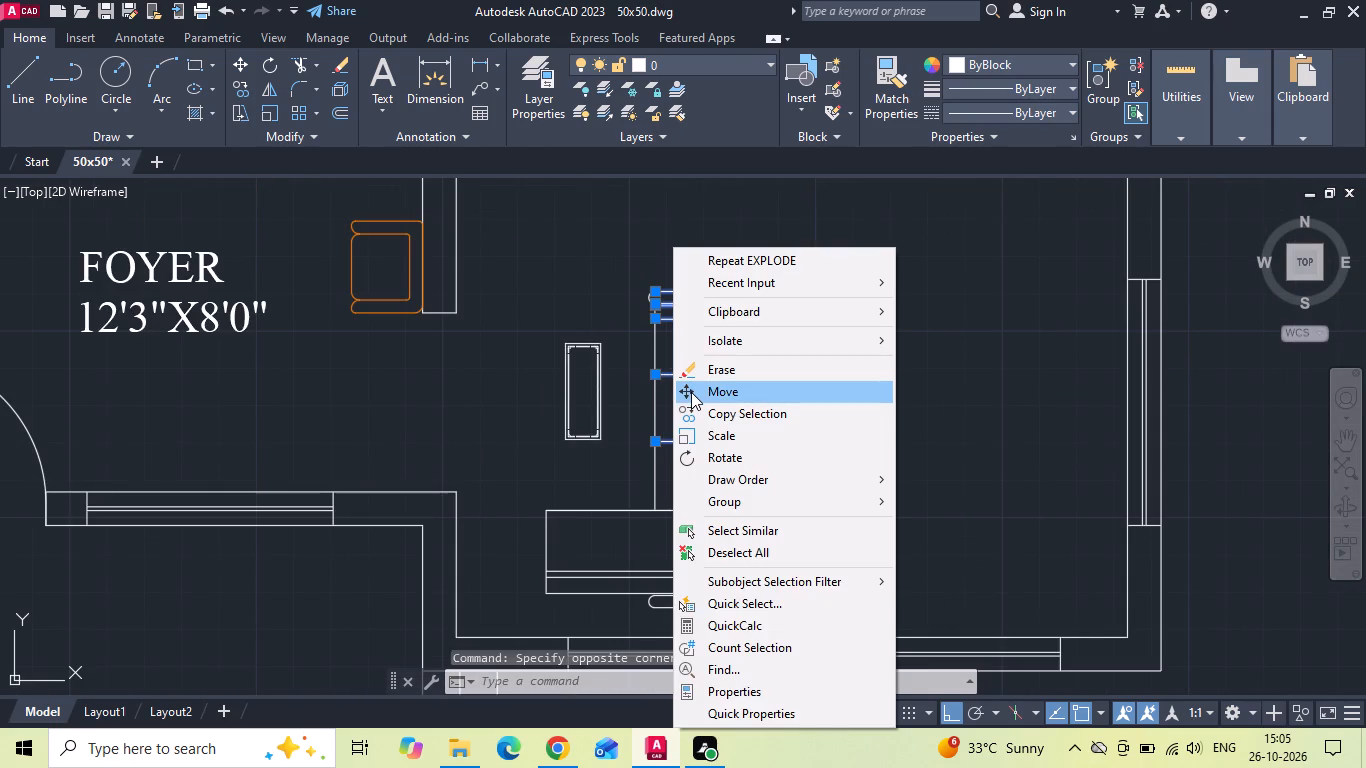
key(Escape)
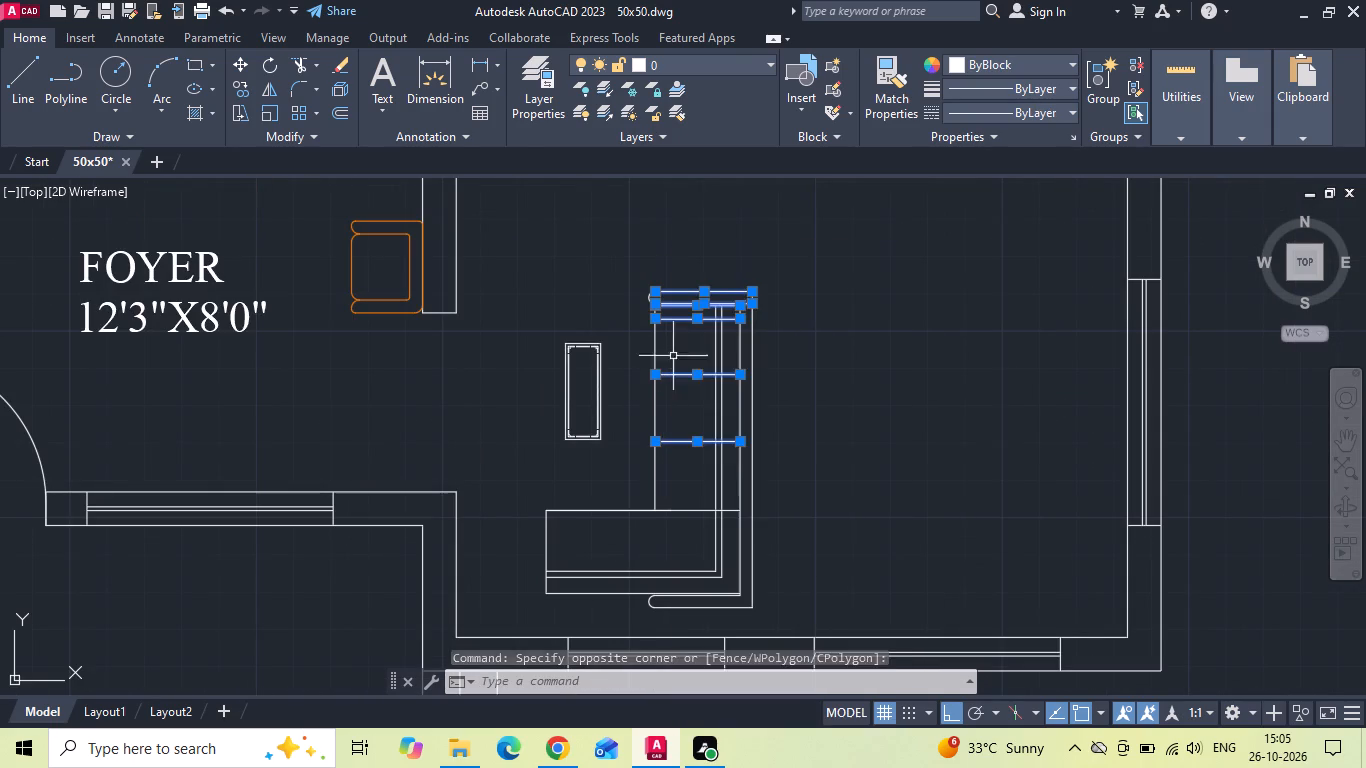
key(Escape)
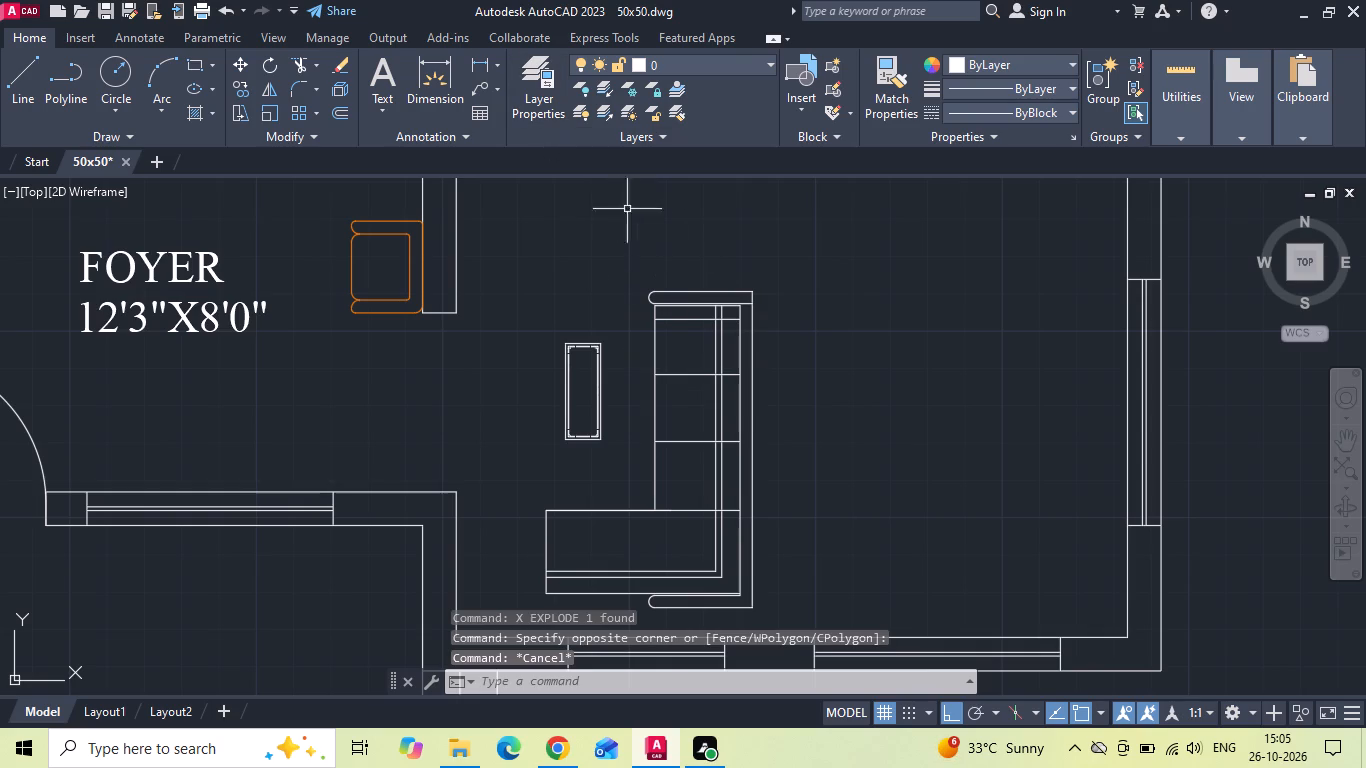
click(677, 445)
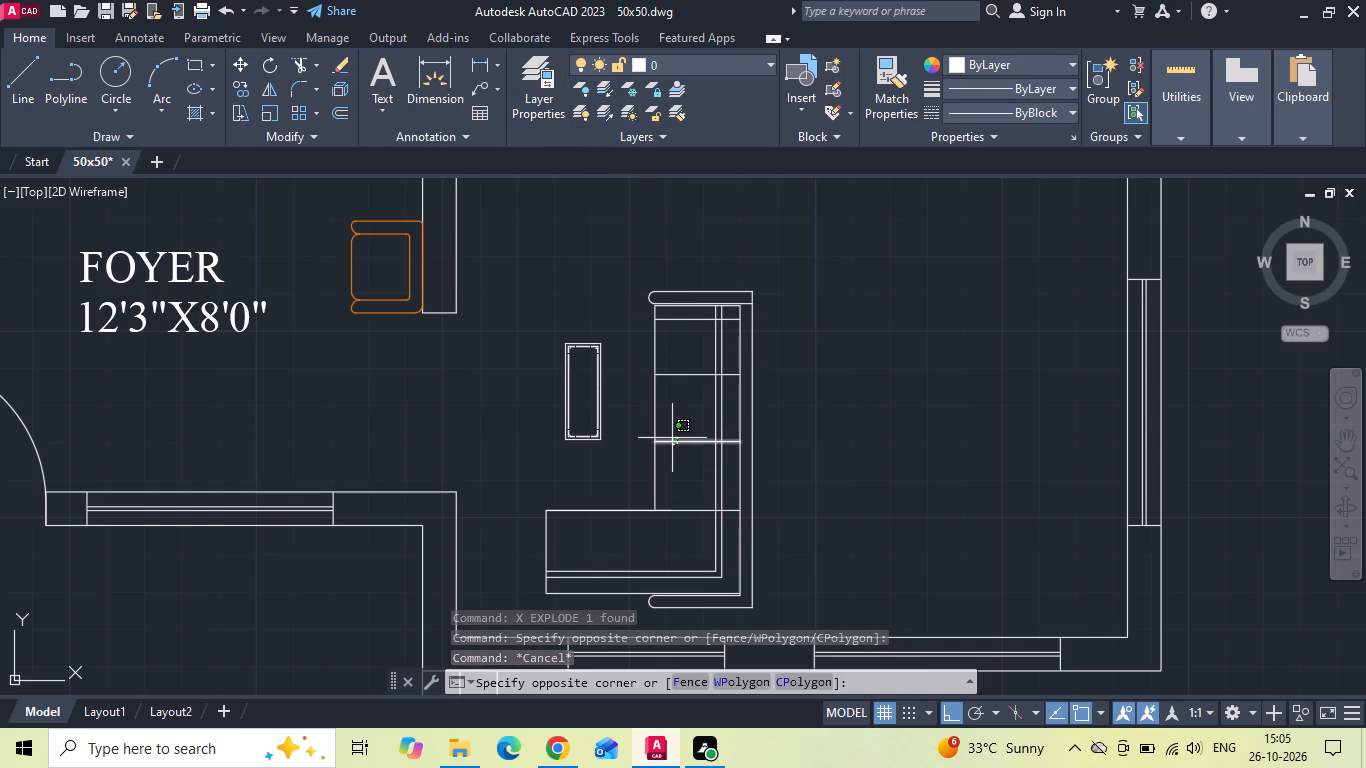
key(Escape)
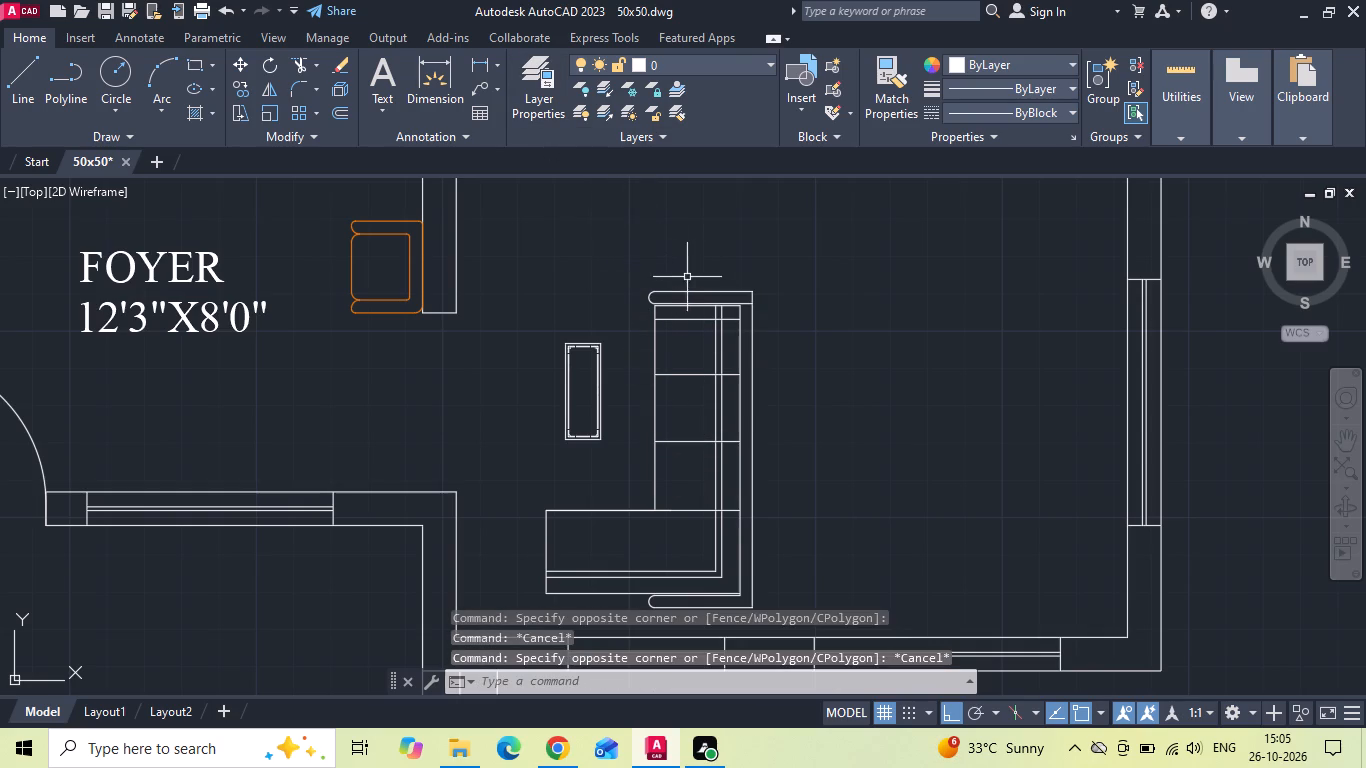
Move the L-shaped sofa's upper armrest, with its rounded end and the adjoining seat edge line, straight up away from the seats.
click(692, 278)
scroll(692, 278, up, 2)
click(656, 357)
right_click(653, 358)
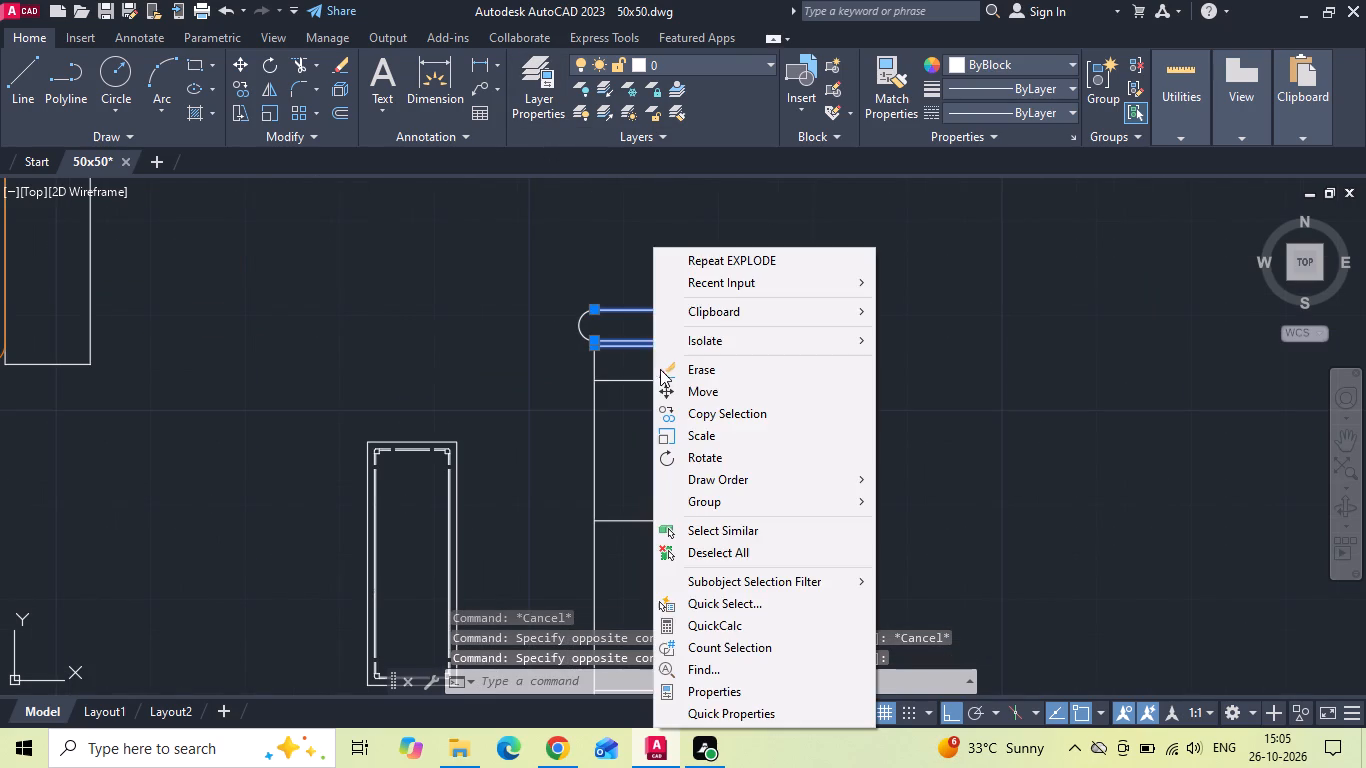
drag(598, 330, 582, 328)
click(525, 325)
right_click(879, 329)
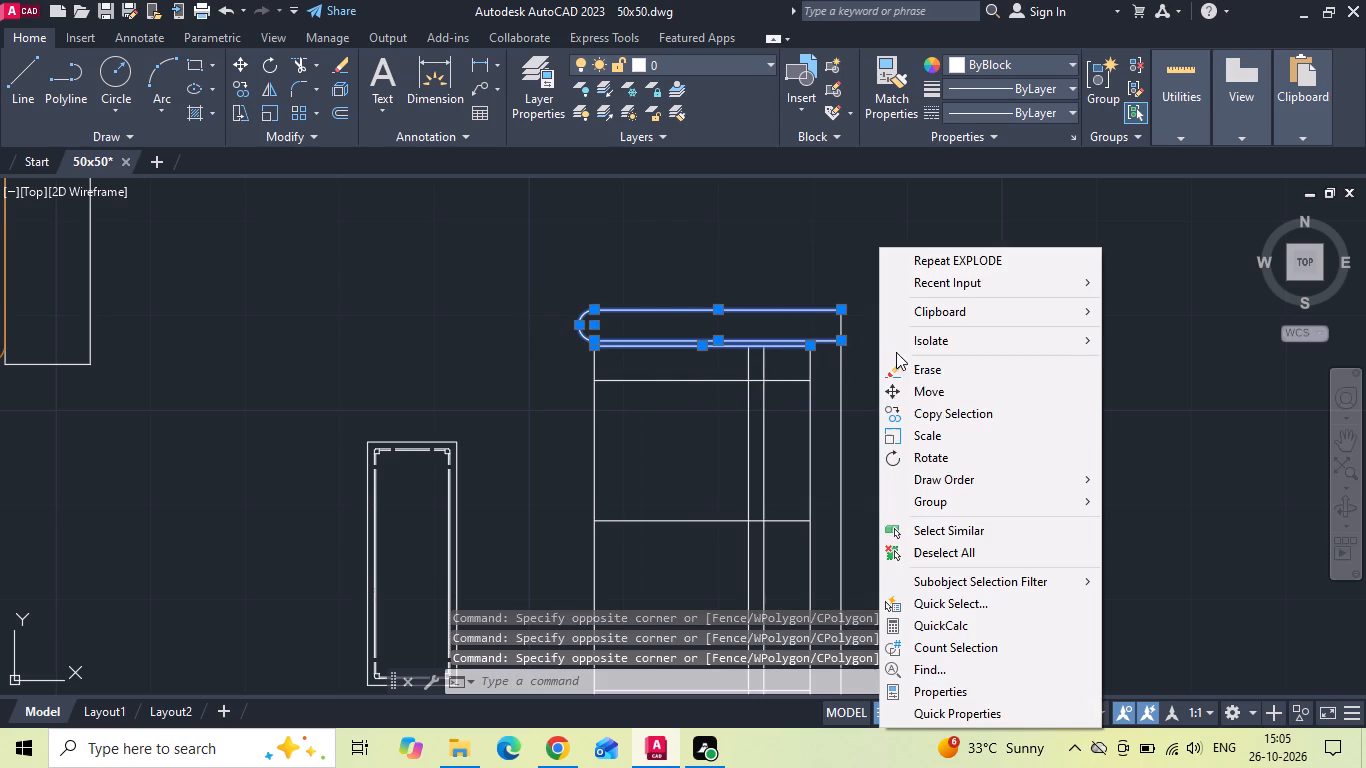
click(914, 398)
scroll(913, 419, down, 1)
drag(978, 428, 976, 395)
click(976, 286)
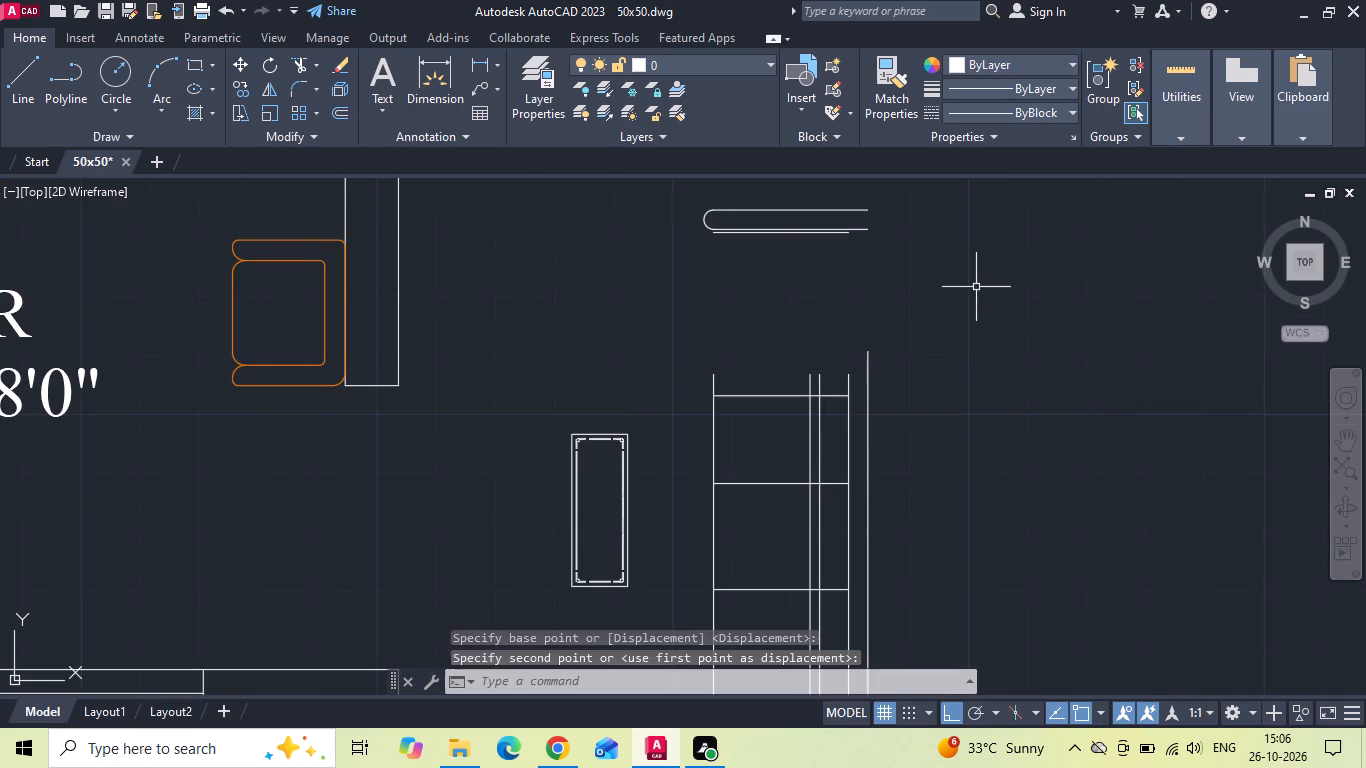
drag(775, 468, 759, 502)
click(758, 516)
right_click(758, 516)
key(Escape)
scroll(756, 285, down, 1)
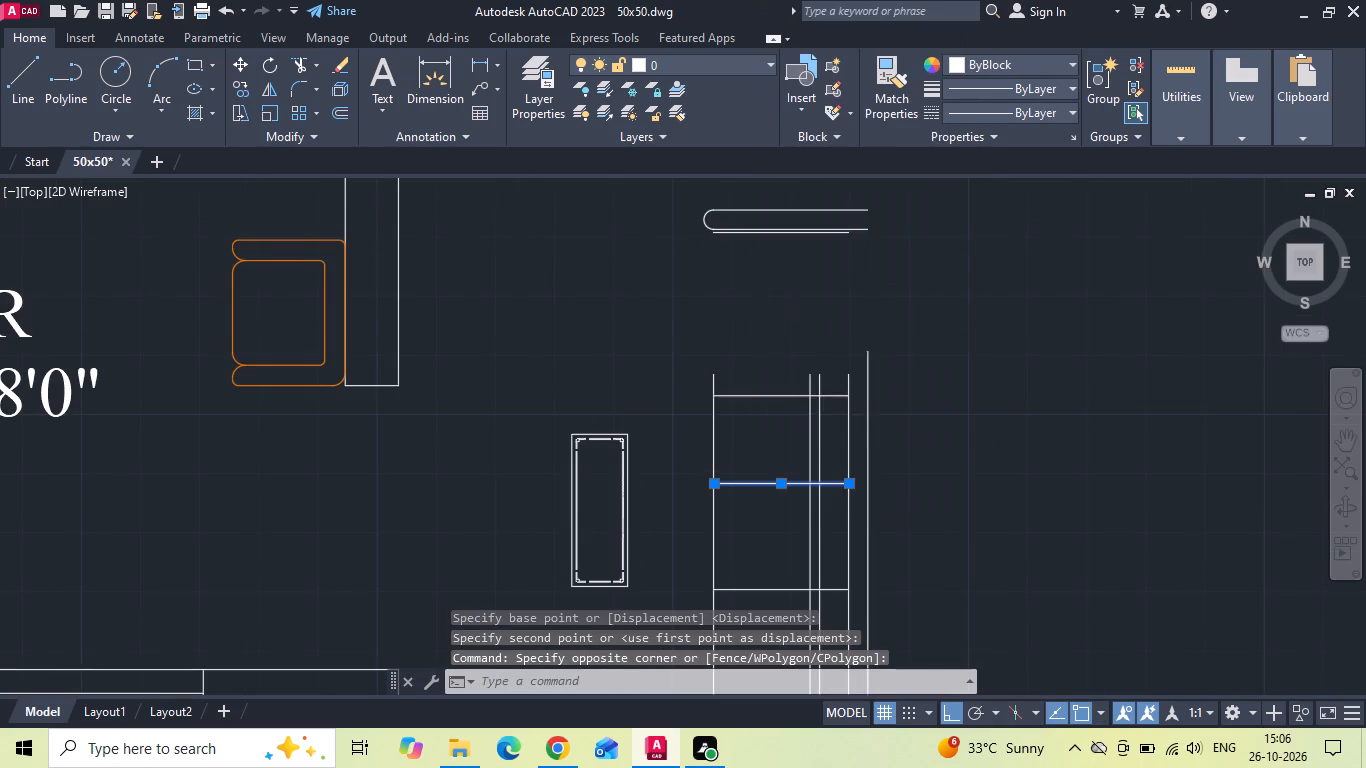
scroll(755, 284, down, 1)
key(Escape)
Erase the short cross line nearest the open upper end of the sofa's seats.
scroll(757, 357, up, 2)
drag(754, 330, 750, 318)
click(730, 271)
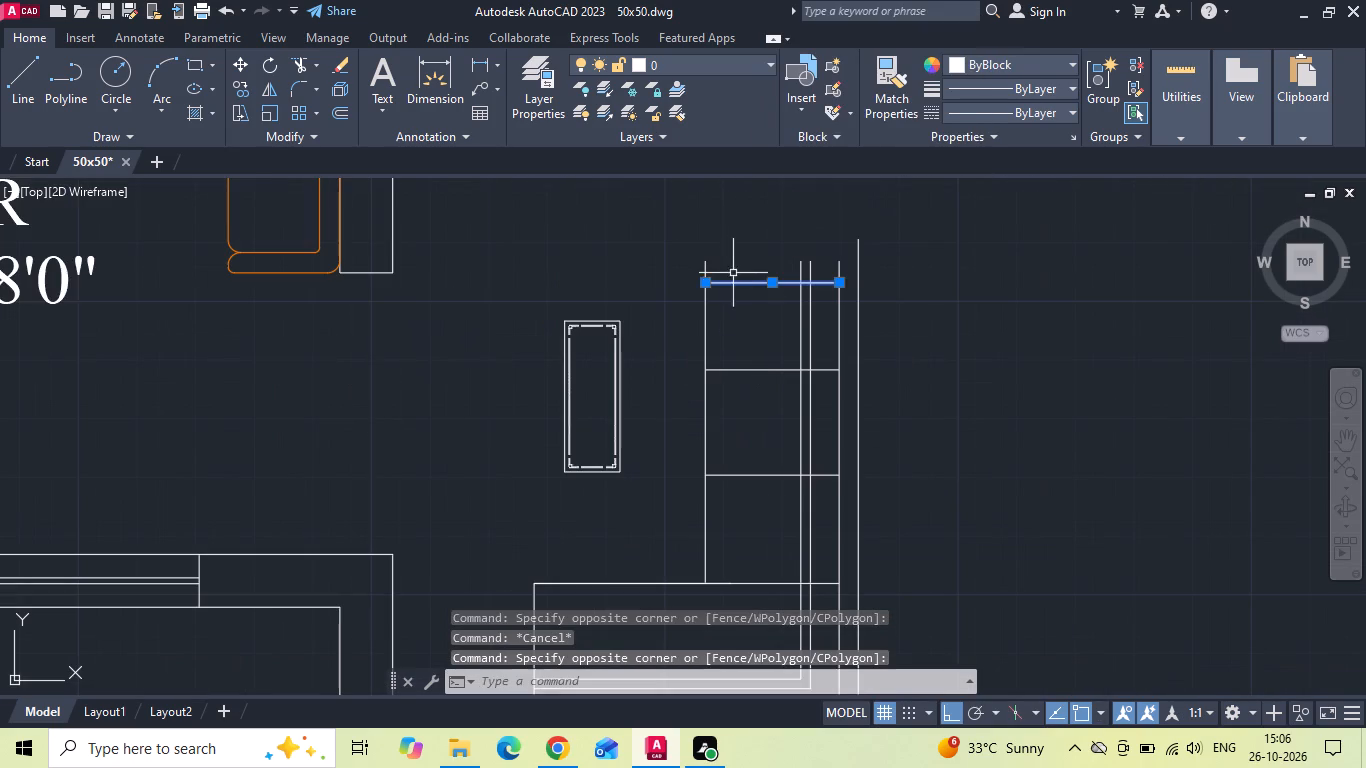
key(Delete)
Copy the sofa's upper seat divider line upward three times, repeating the existing spacing between seat dividers.
drag(767, 370, 760, 397)
right_click(716, 322)
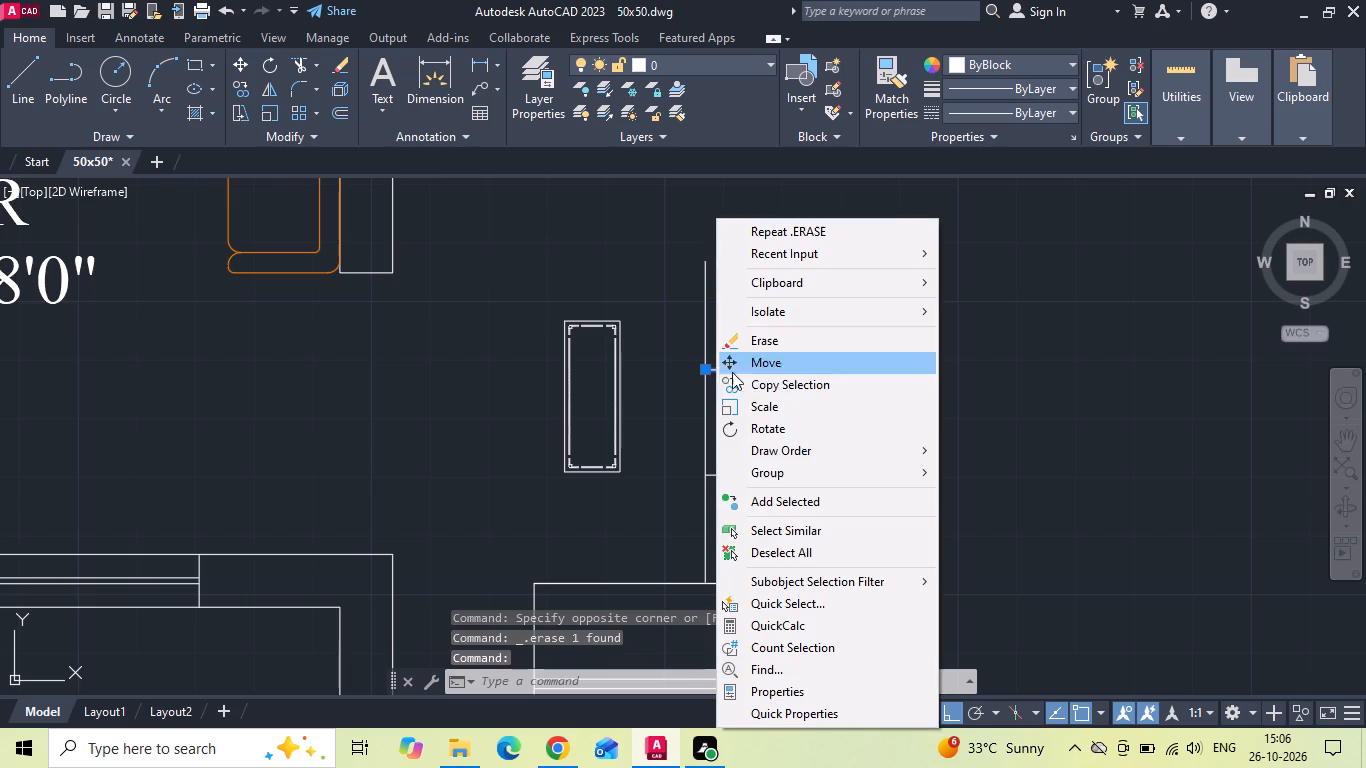
click(744, 386)
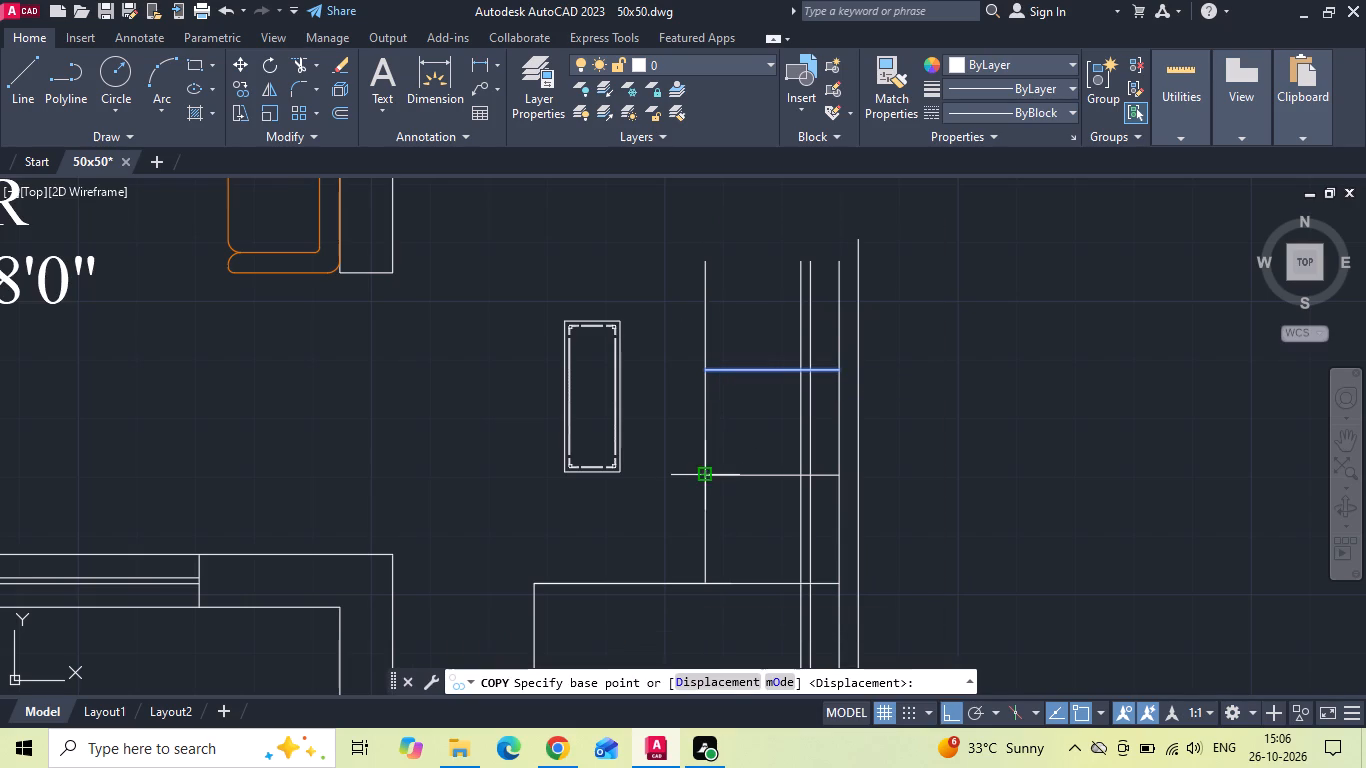
click(705, 477)
click(706, 366)
middle_drag(710, 362, 713, 470)
scroll(699, 367, up, 2)
click(717, 383)
scroll(624, 462, down, 2)
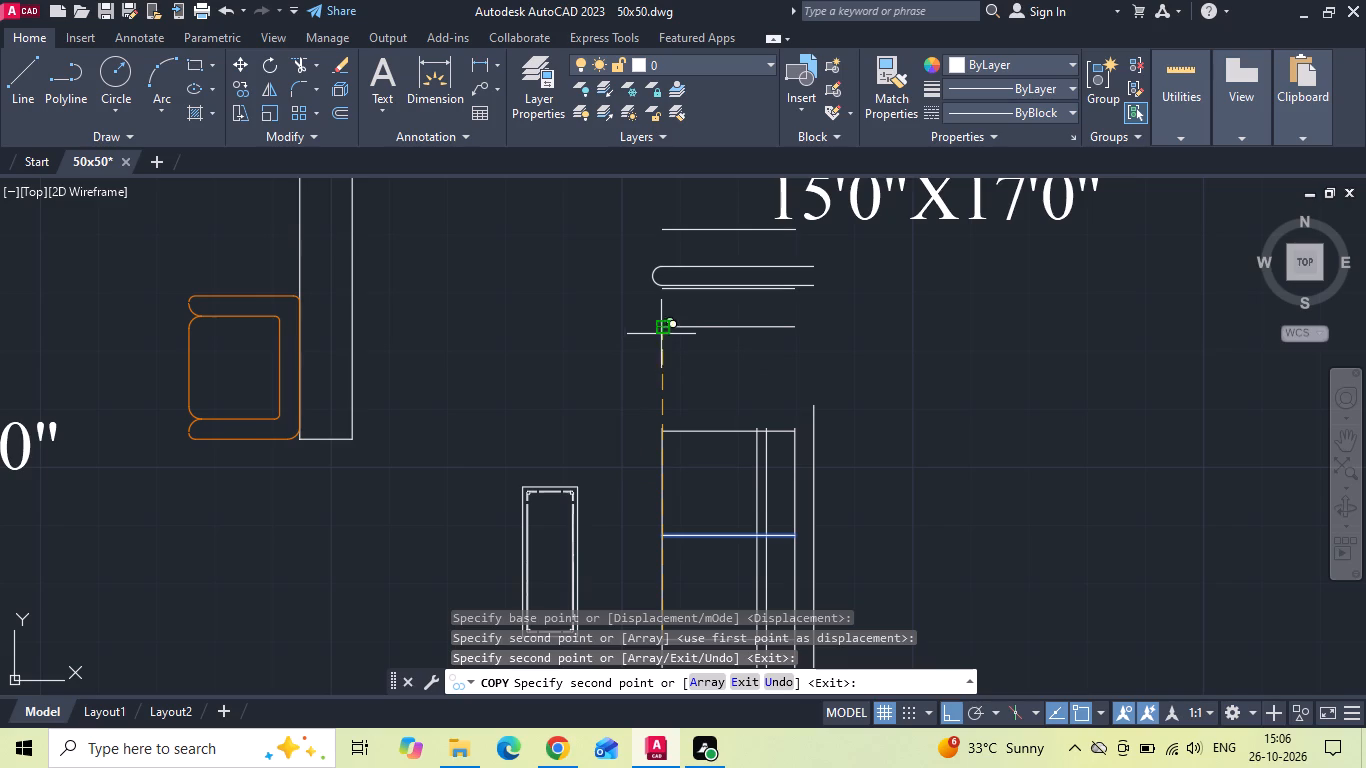
click(665, 330)
key(Escape)
Move the detached armrest and its seat edge line up so the edge line lies on the topmost copied divider.
middle_drag(722, 303, 705, 360)
drag(743, 313, 723, 337)
click(677, 374)
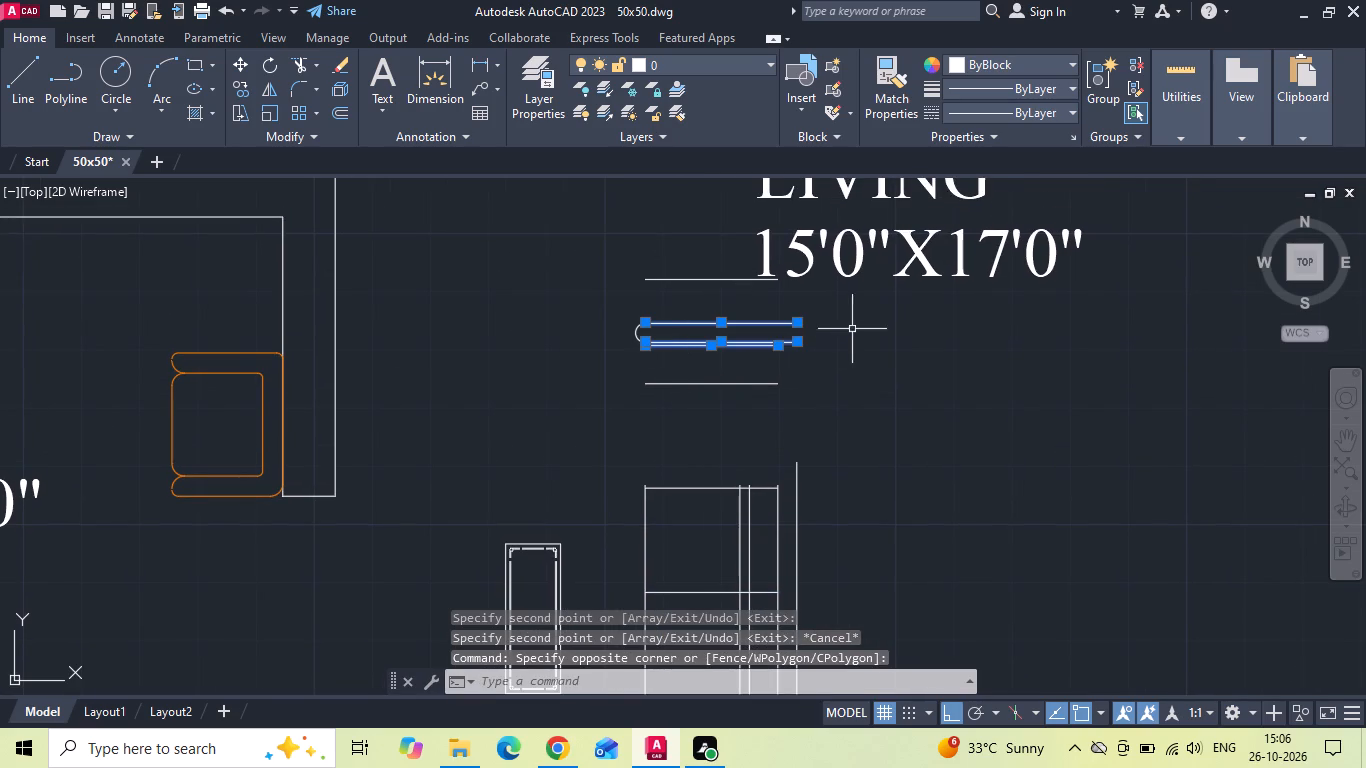
drag(839, 302, 804, 311)
click(588, 364)
right_click(588, 364)
click(611, 394)
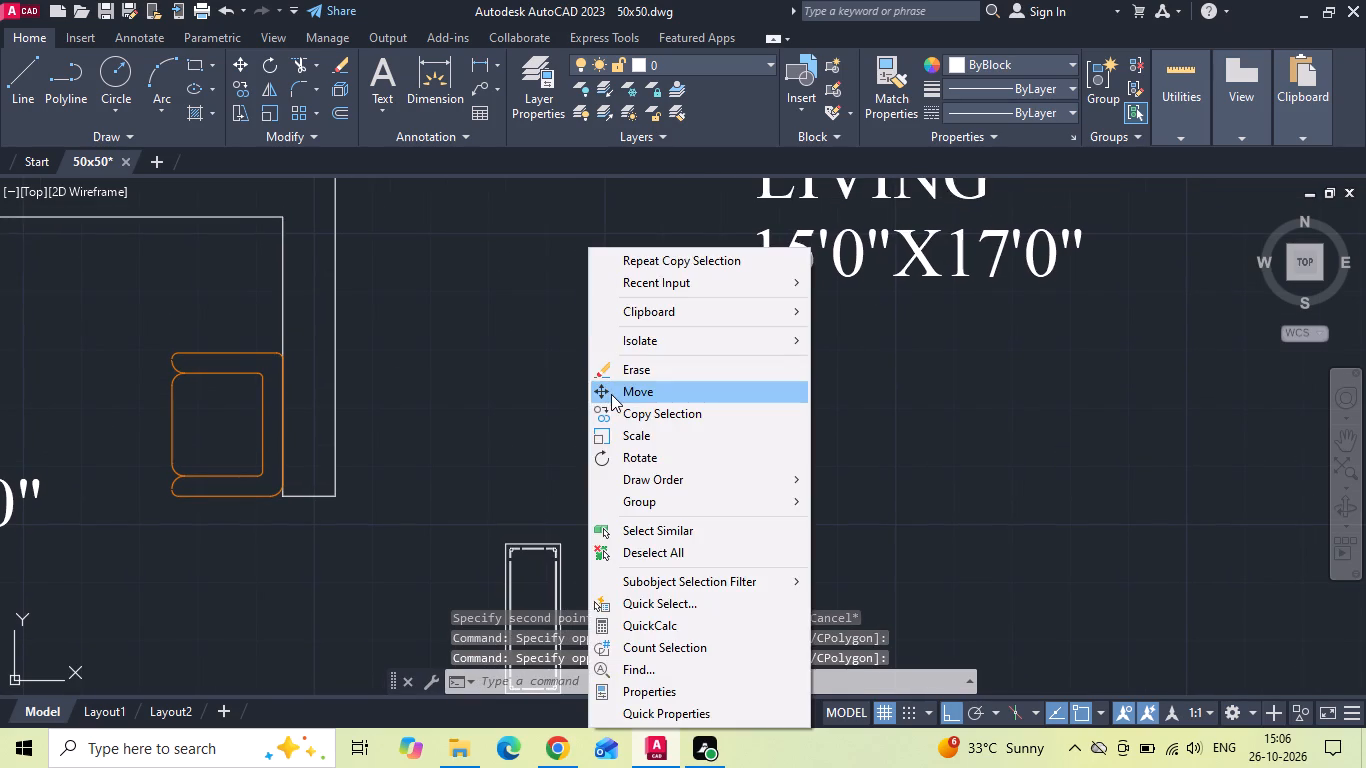
scroll(625, 350, up, 1)
click(656, 347)
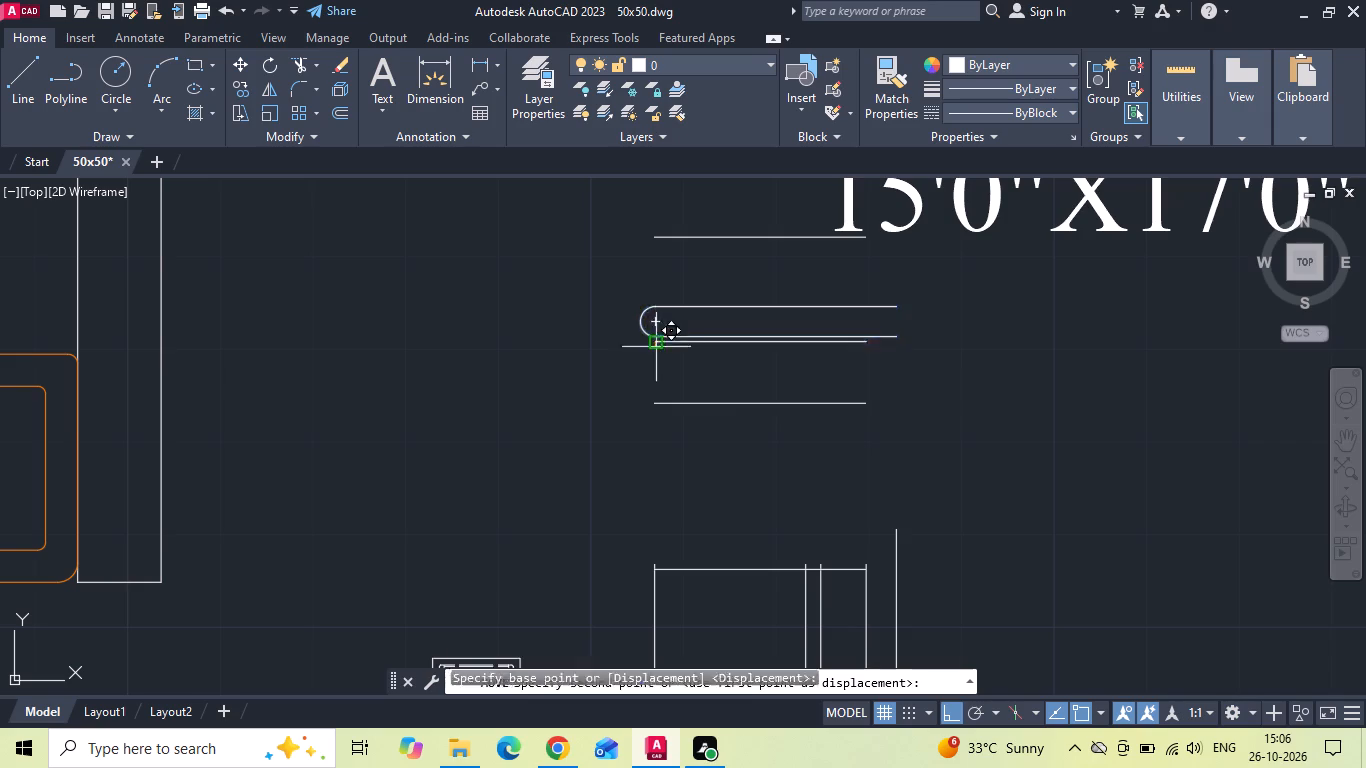
click(658, 239)
Move the LIVING 15'0"X17'0" label straight up, clear of the sofa's relocated armrest.
scroll(684, 302, down, 1)
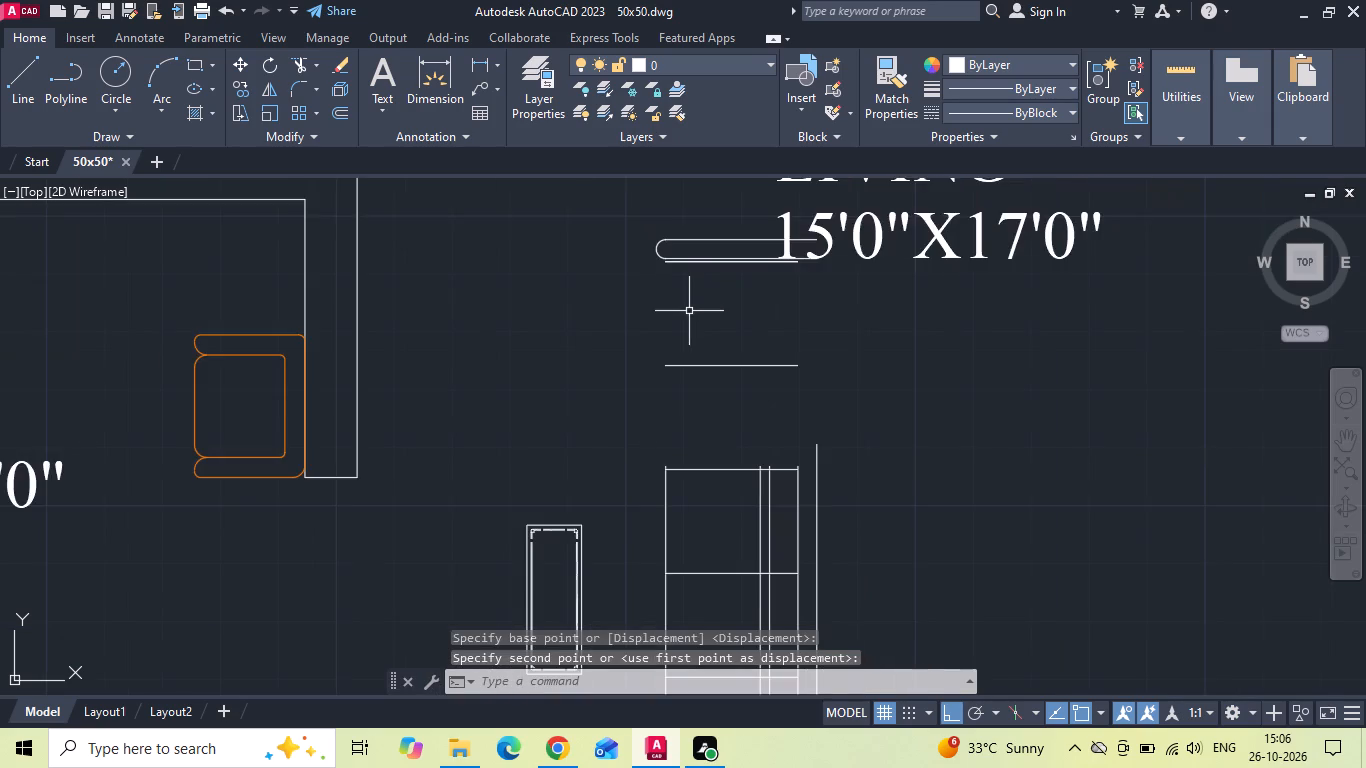
scroll(689, 311, down, 2)
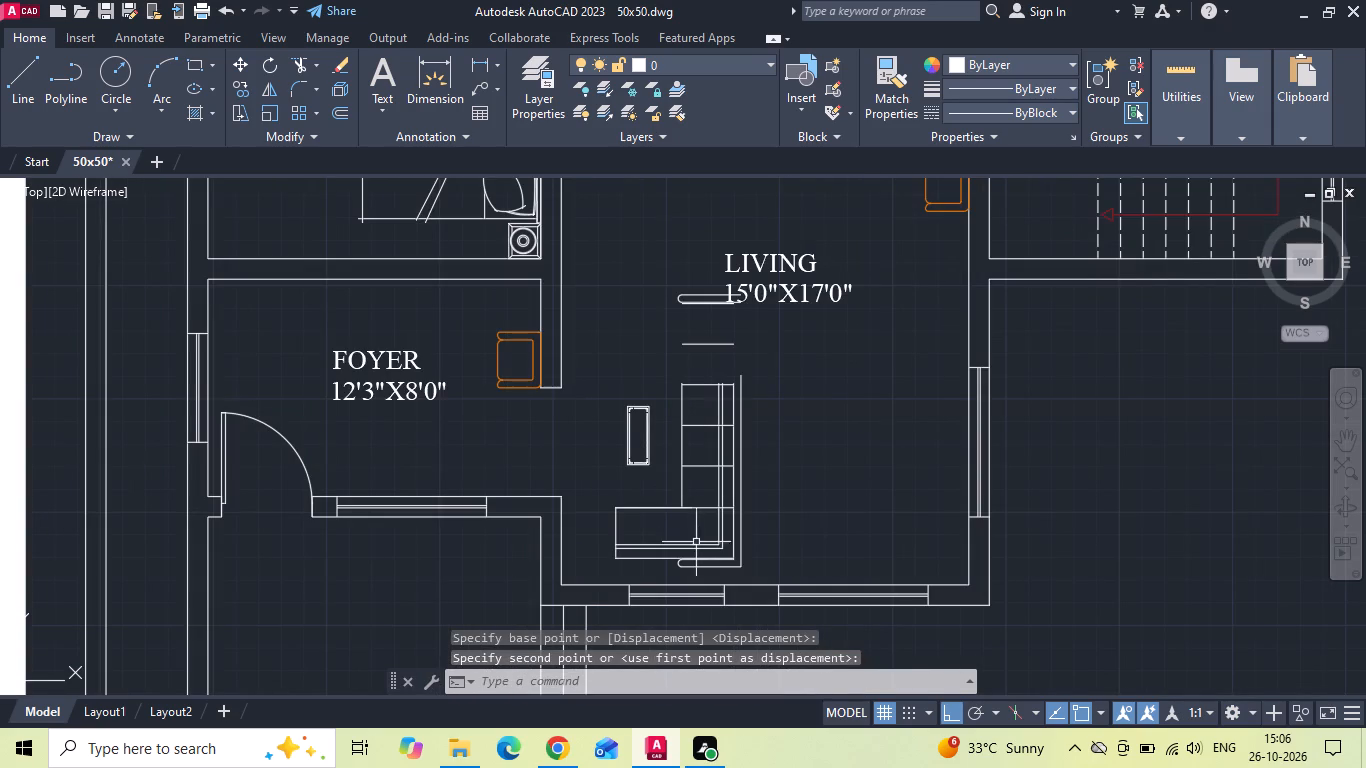
scroll(692, 571, up, 2)
scroll(692, 571, down, 2)
scroll(717, 400, up, 1)
scroll(674, 234, up, 2)
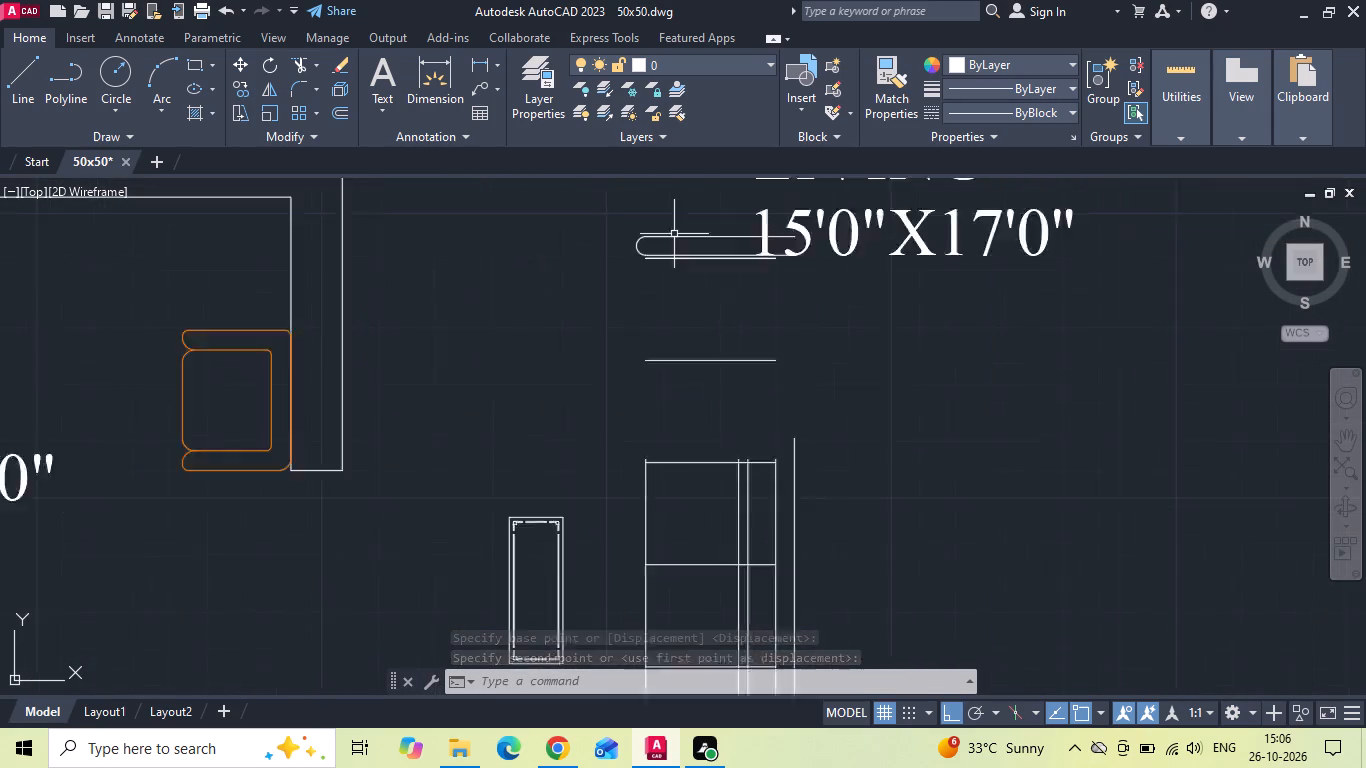
scroll(674, 234, up, 1)
scroll(615, 258, down, 3)
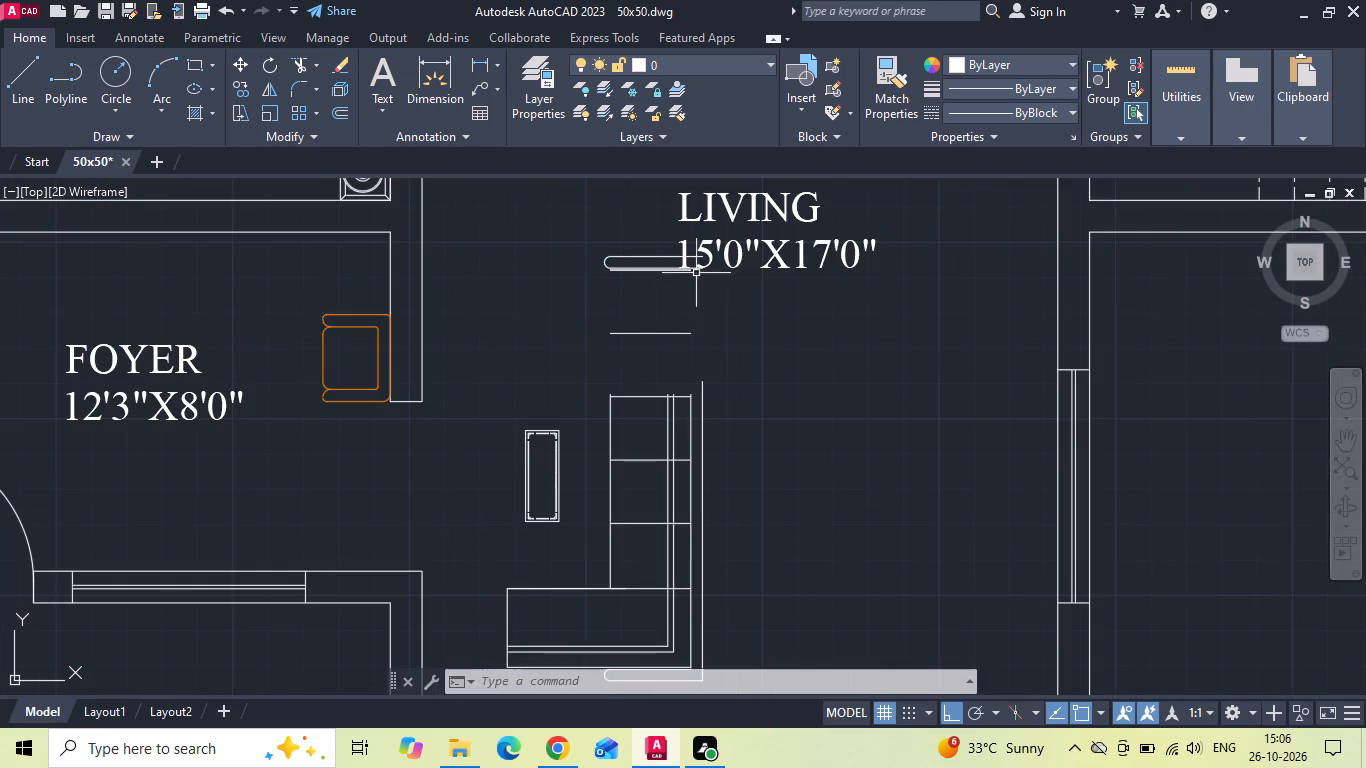
click(729, 219)
right_click(671, 199)
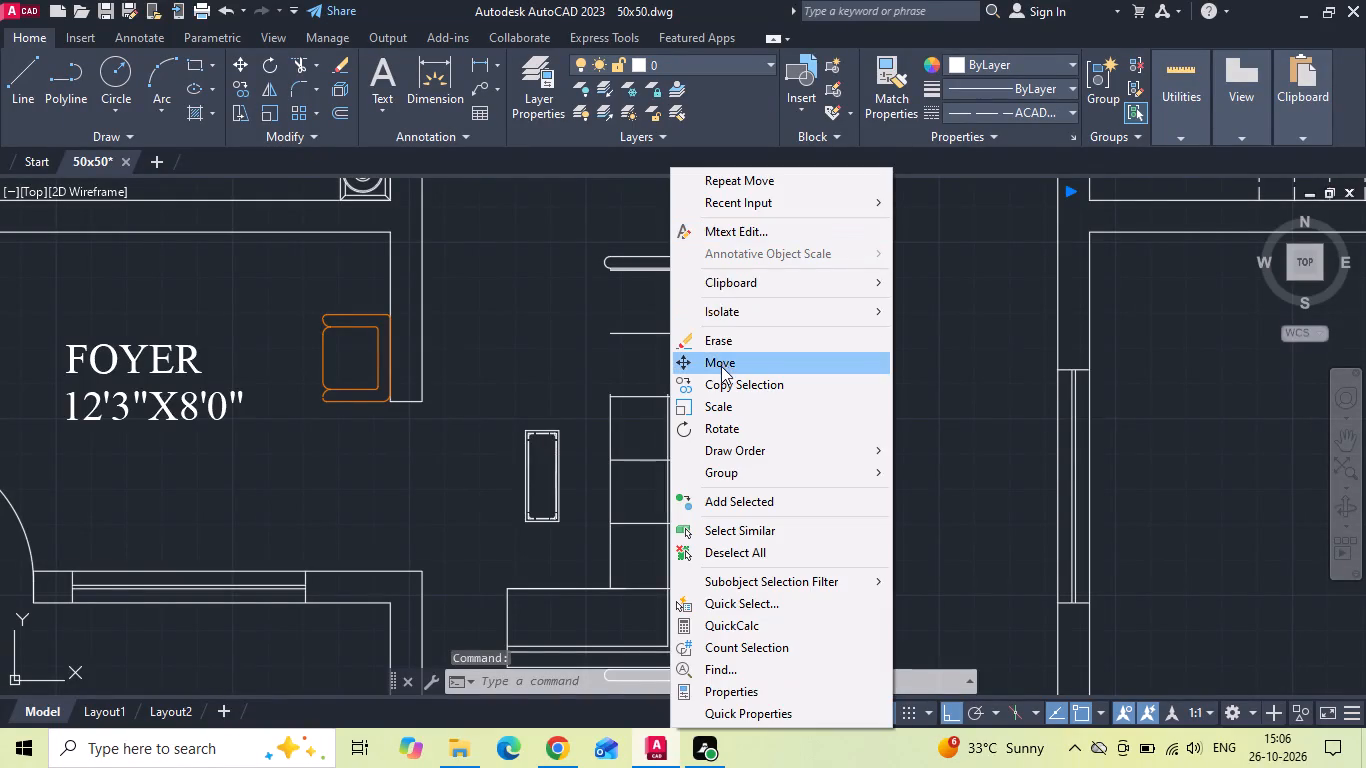
click(721, 366)
middle_drag(871, 407, 865, 440)
drag(860, 465, 857, 450)
click(854, 401)
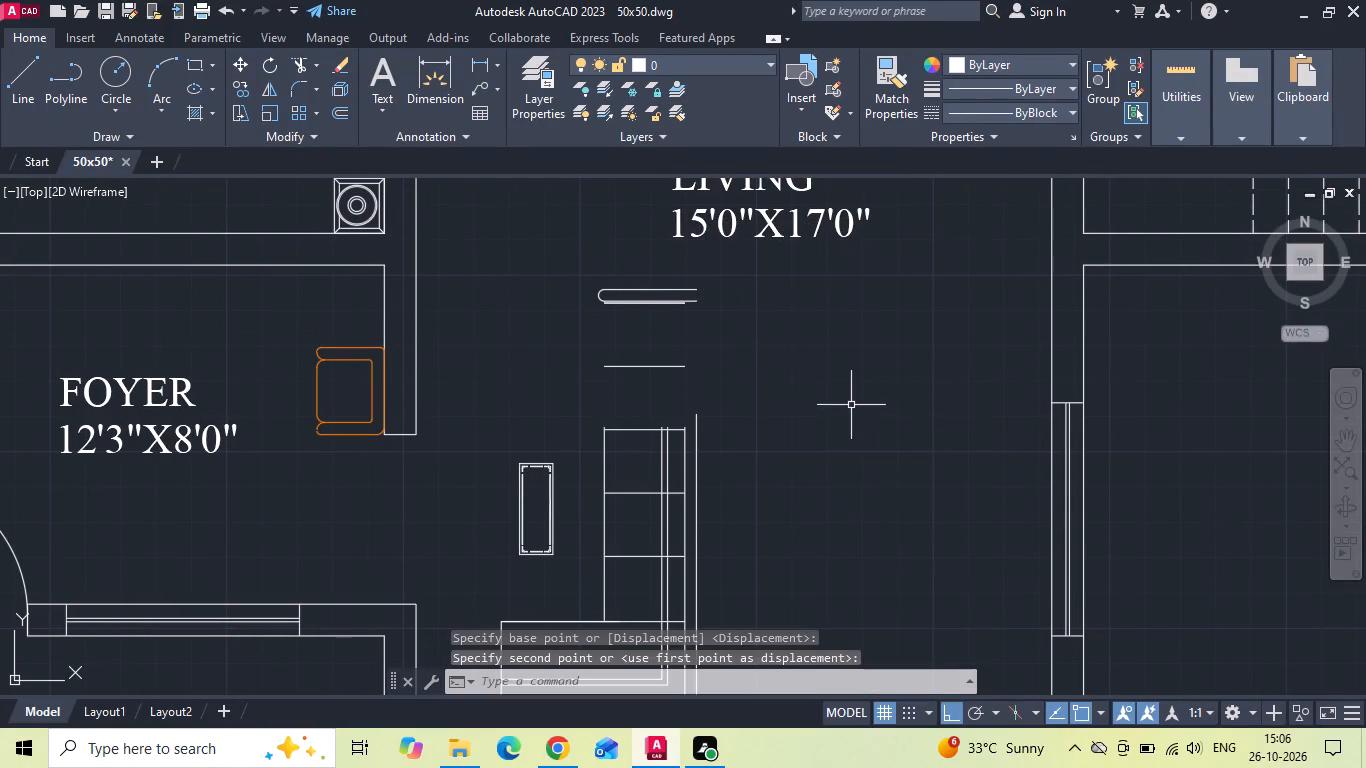
Extend the sofa's seat front, backrest and outer back lines up to the relocated armrest, closing the lengthened side.
key(e)
key(x)
key(space)
drag(734, 455, 632, 458)
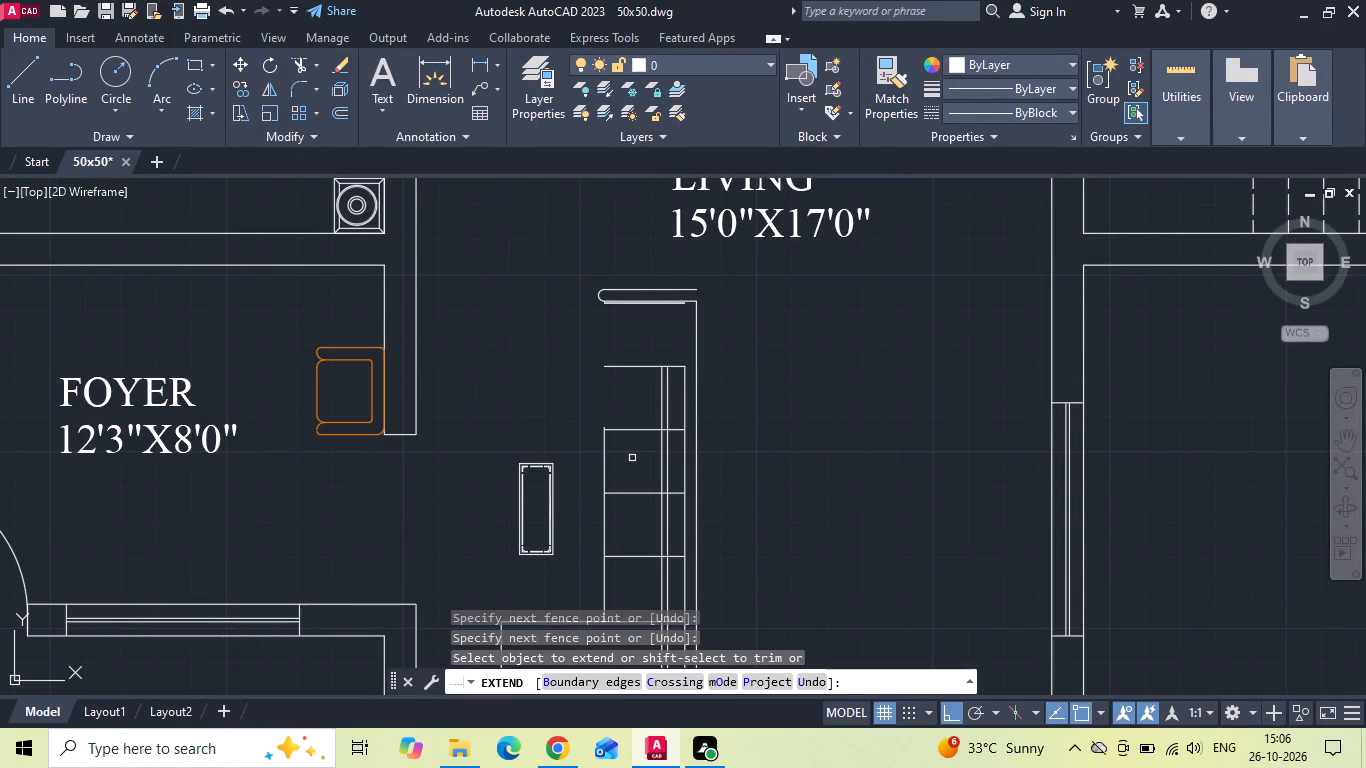
drag(618, 451, 563, 447)
drag(593, 407, 612, 398)
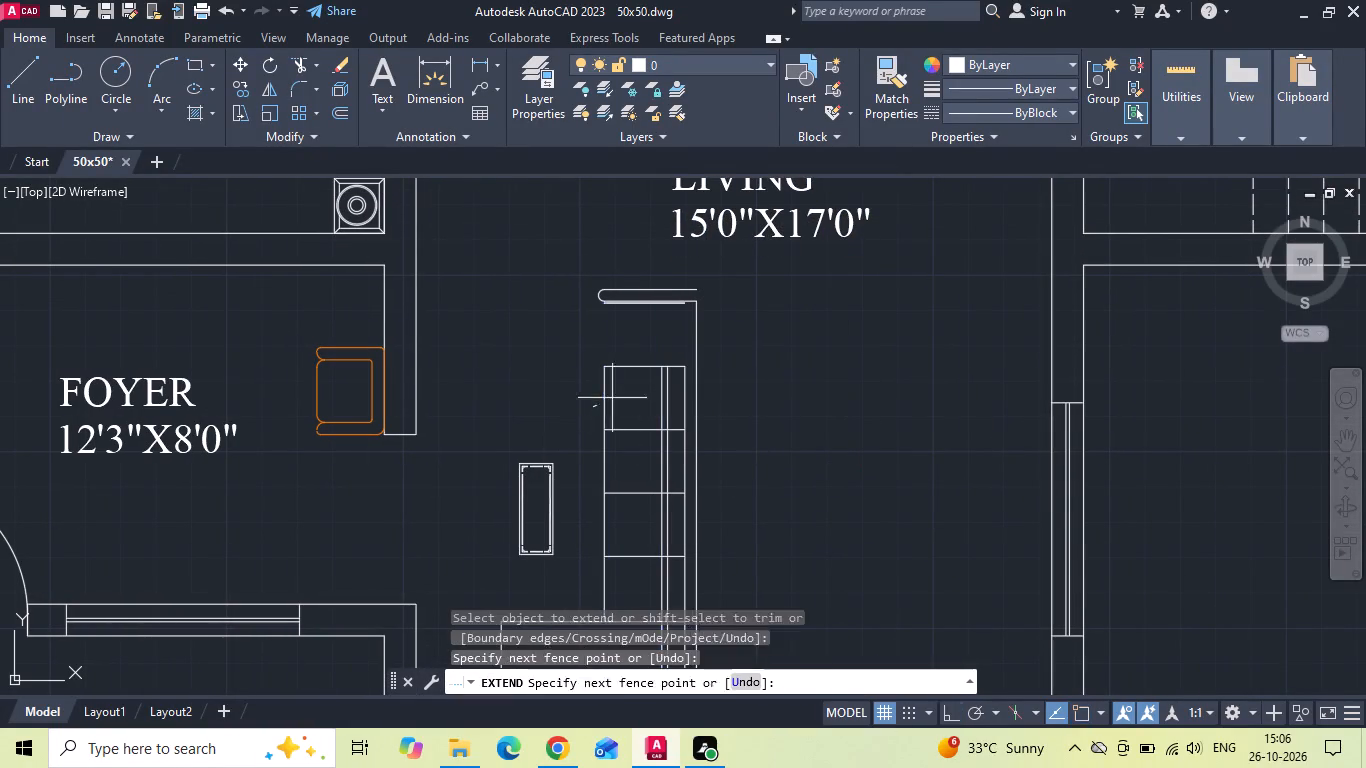
drag(612, 398, 618, 395)
scroll(669, 335, up, 1)
drag(613, 429, 674, 462)
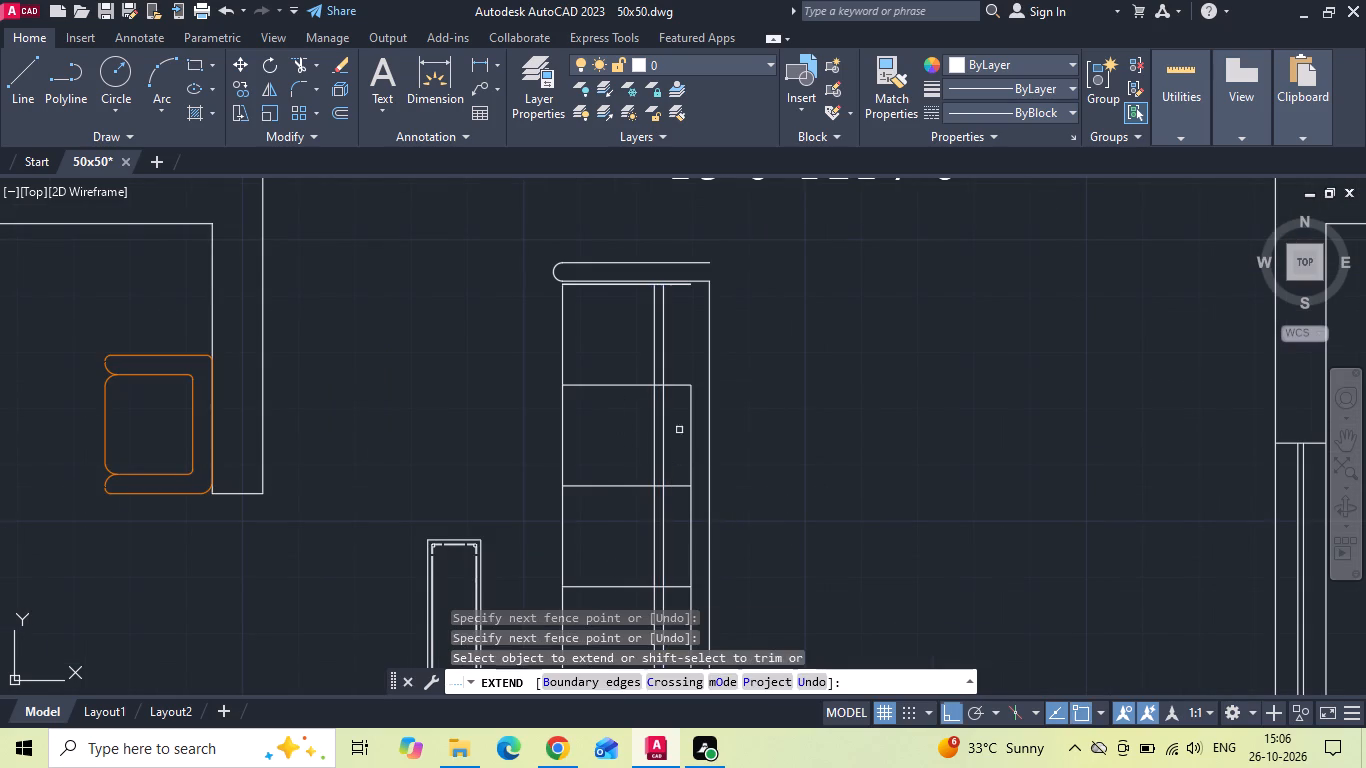
drag(687, 416, 688, 433)
click(714, 397)
click(693, 320)
Examine the line corners at both armrest ends of the lengthened sofa.
scroll(736, 286, down, 1)
middle_drag(727, 568, 721, 393)
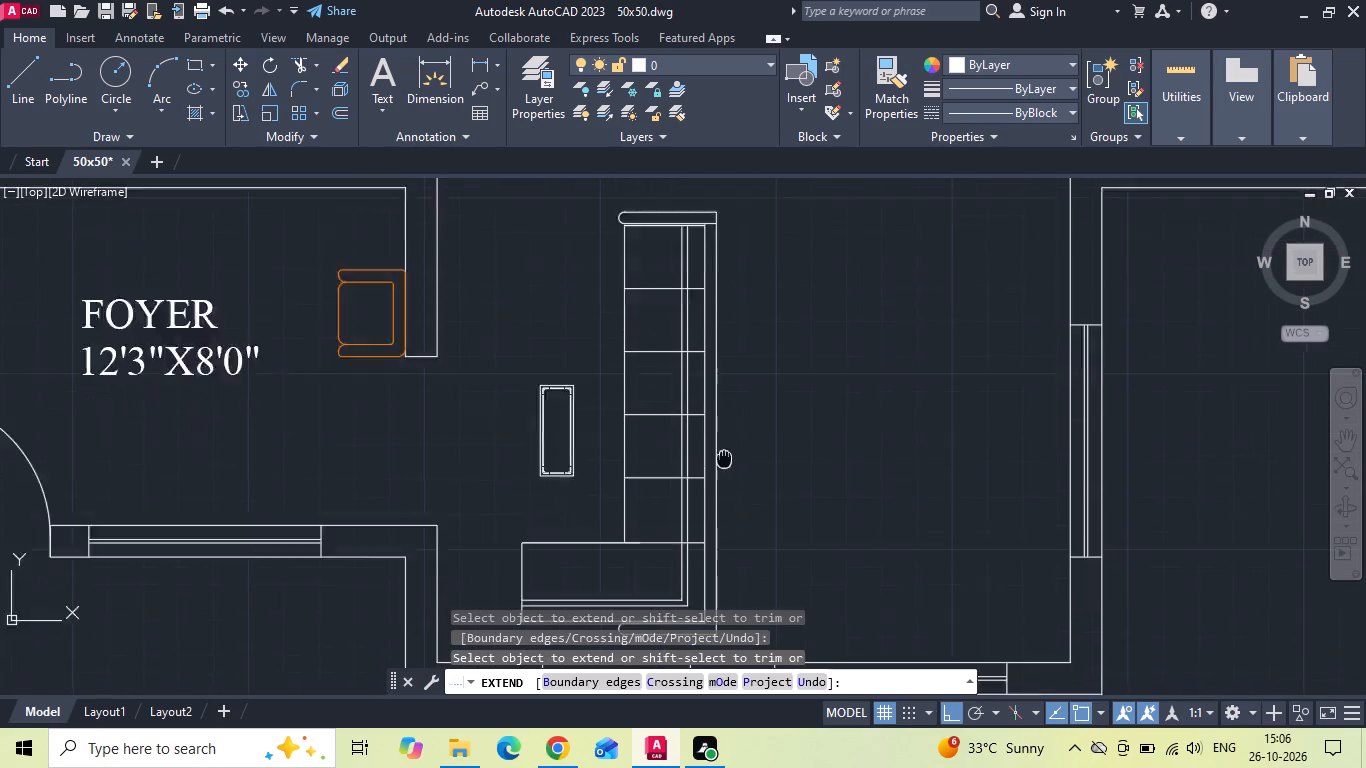
middle_drag(721, 393, 723, 336)
scroll(704, 454, up, 3)
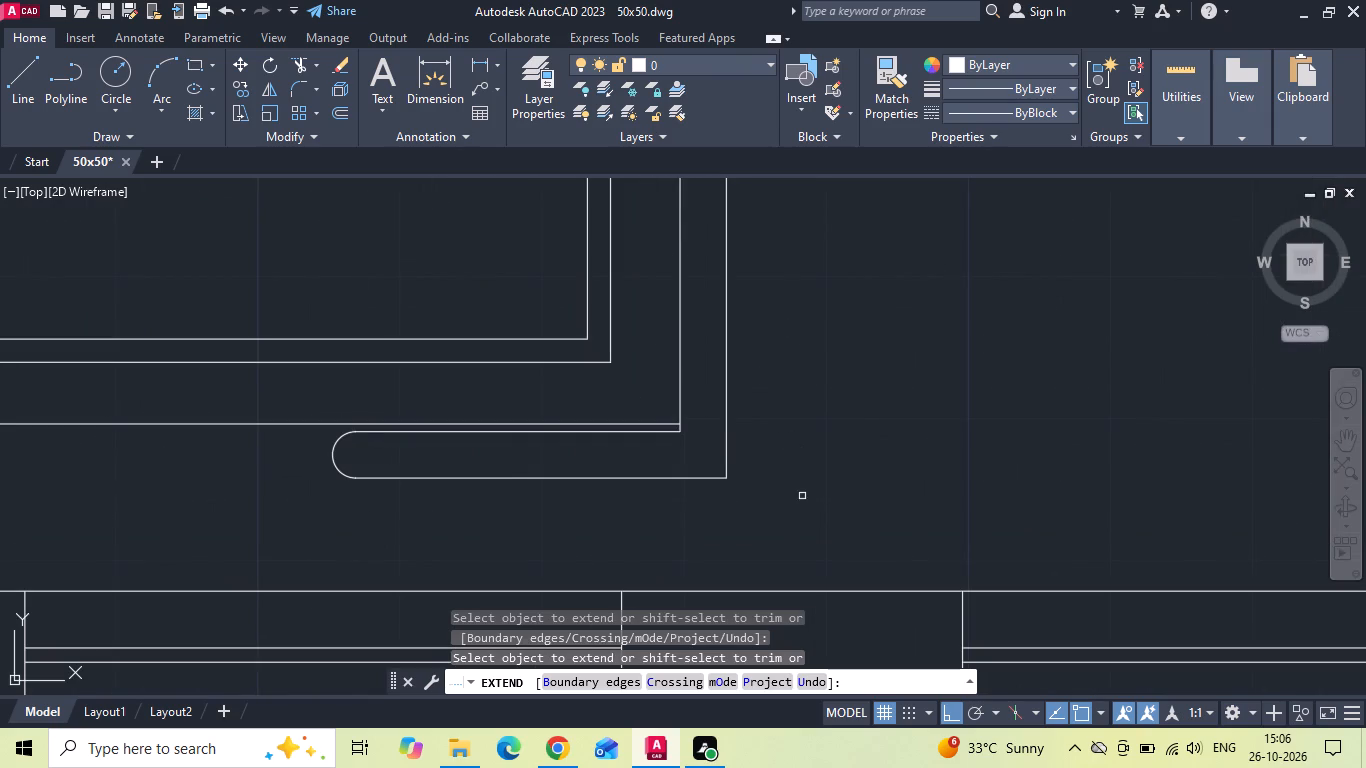
scroll(804, 515, down, 3)
middle_drag(813, 333, 772, 507)
scroll(748, 247, up, 2)
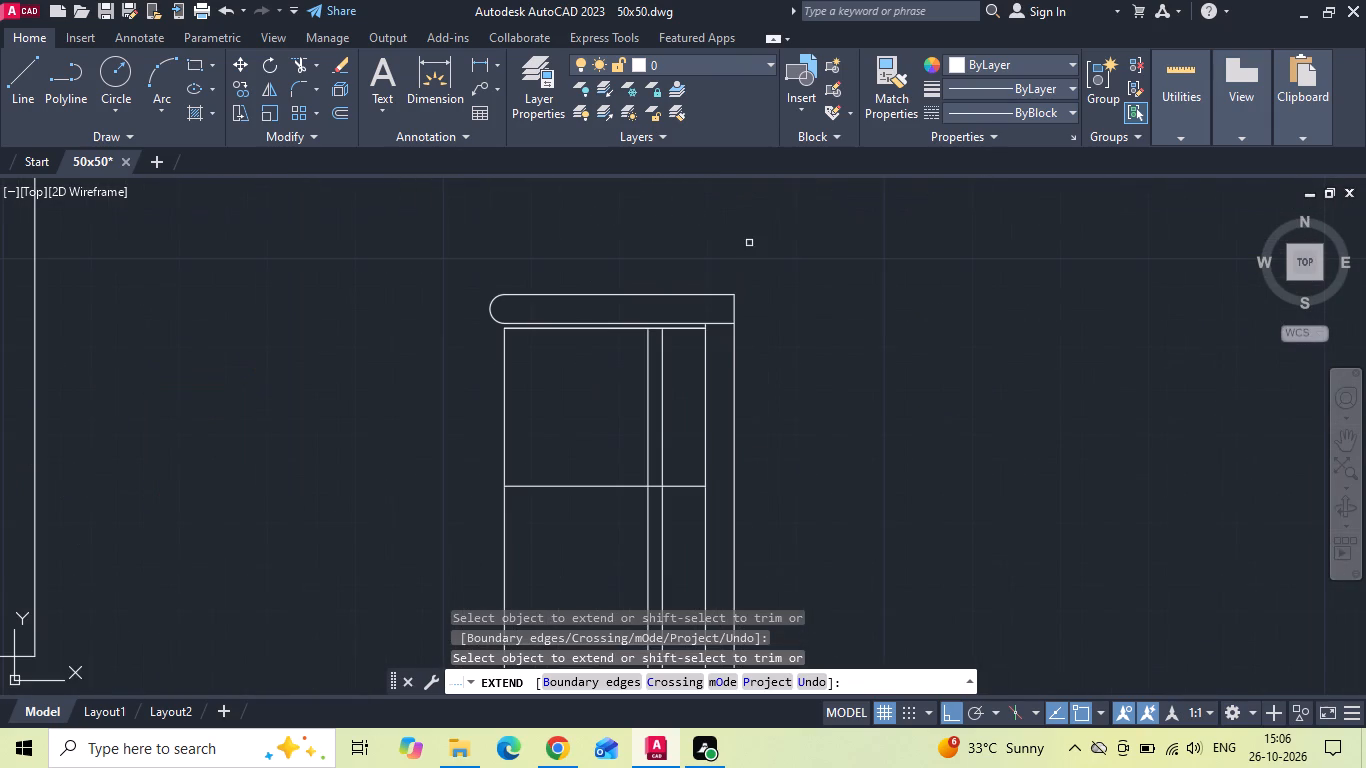
Move the L-shaped sofa and centre table straight across the living room until the sofa's back meets the wall beside the parking area.
key(Escape)
scroll(549, 247, down, 1)
scroll(768, 324, down, 2)
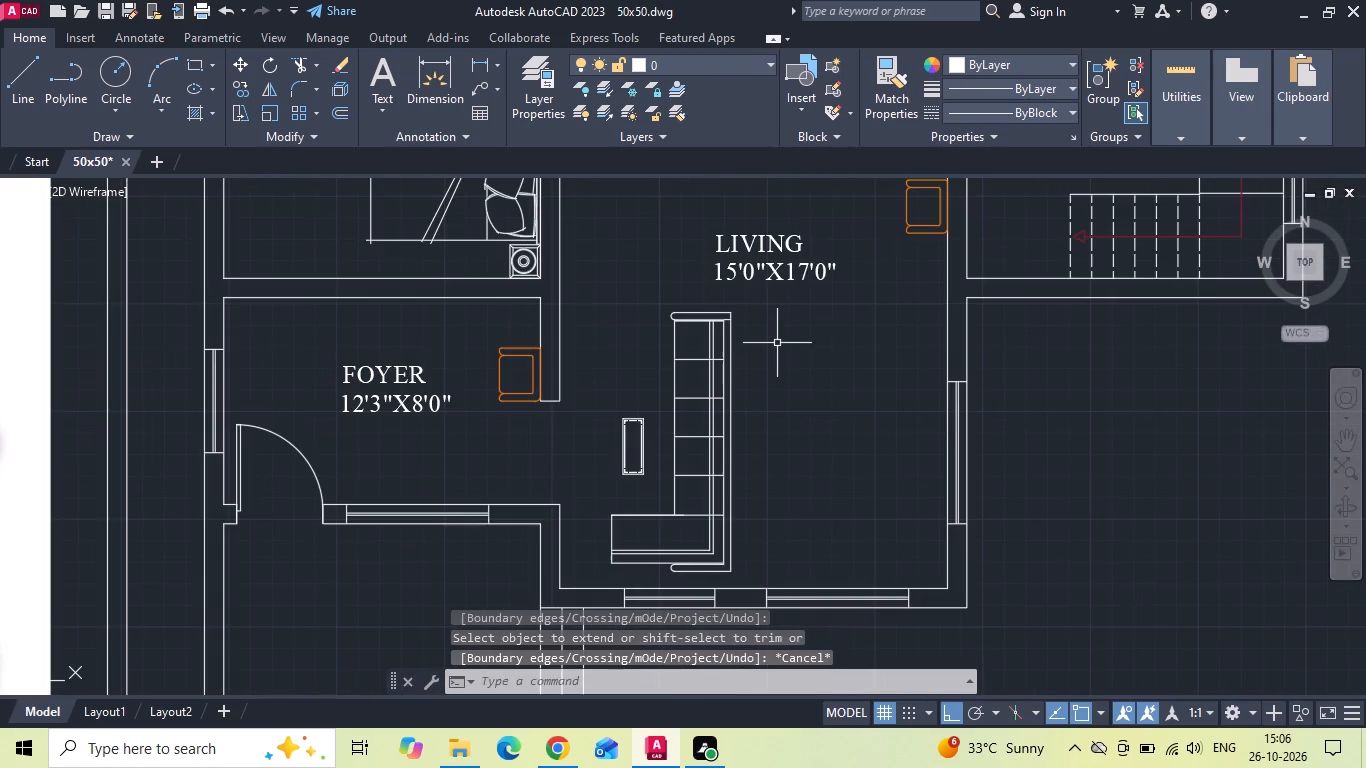
drag(745, 301, 741, 316)
key(Escape)
middle_drag(677, 553, 687, 515)
drag(758, 265, 743, 286)
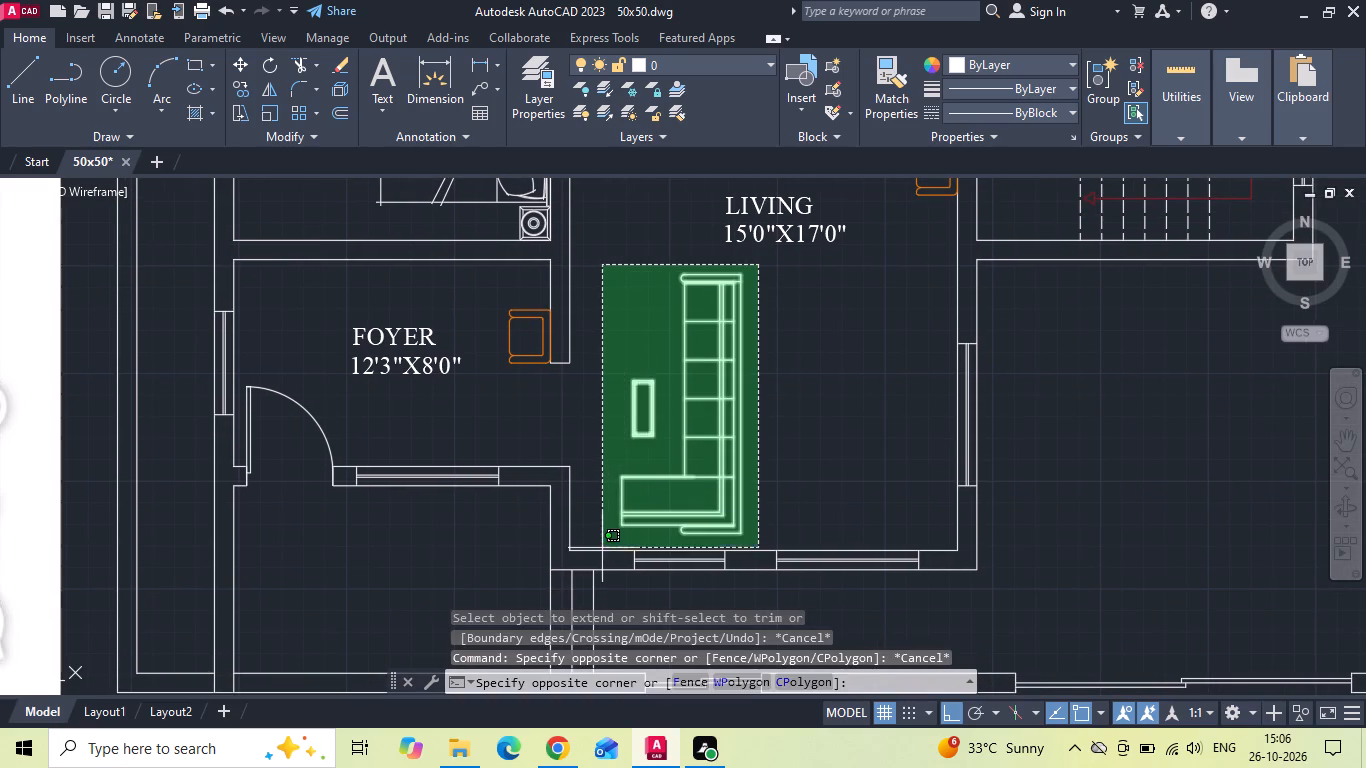
click(601, 549)
scroll(729, 461, down, 2)
right_click(762, 441)
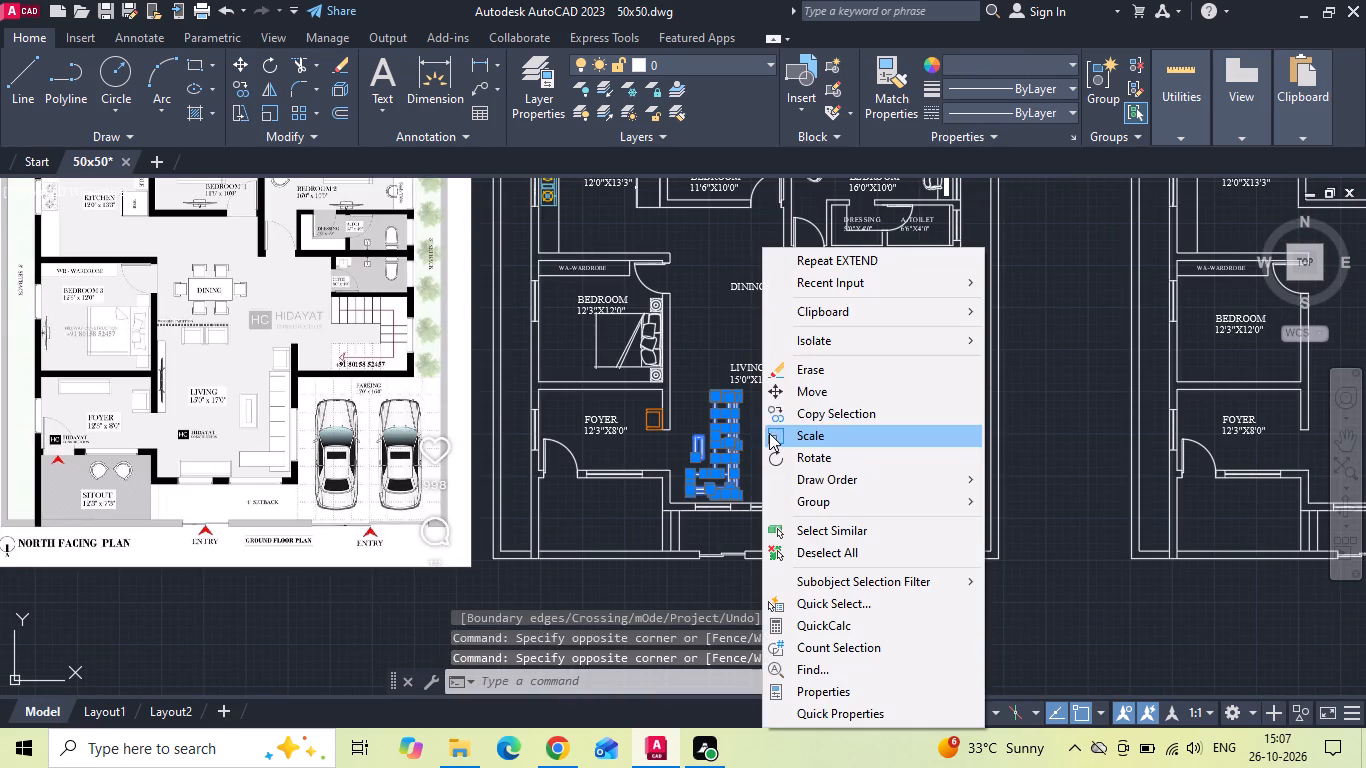
click(781, 398)
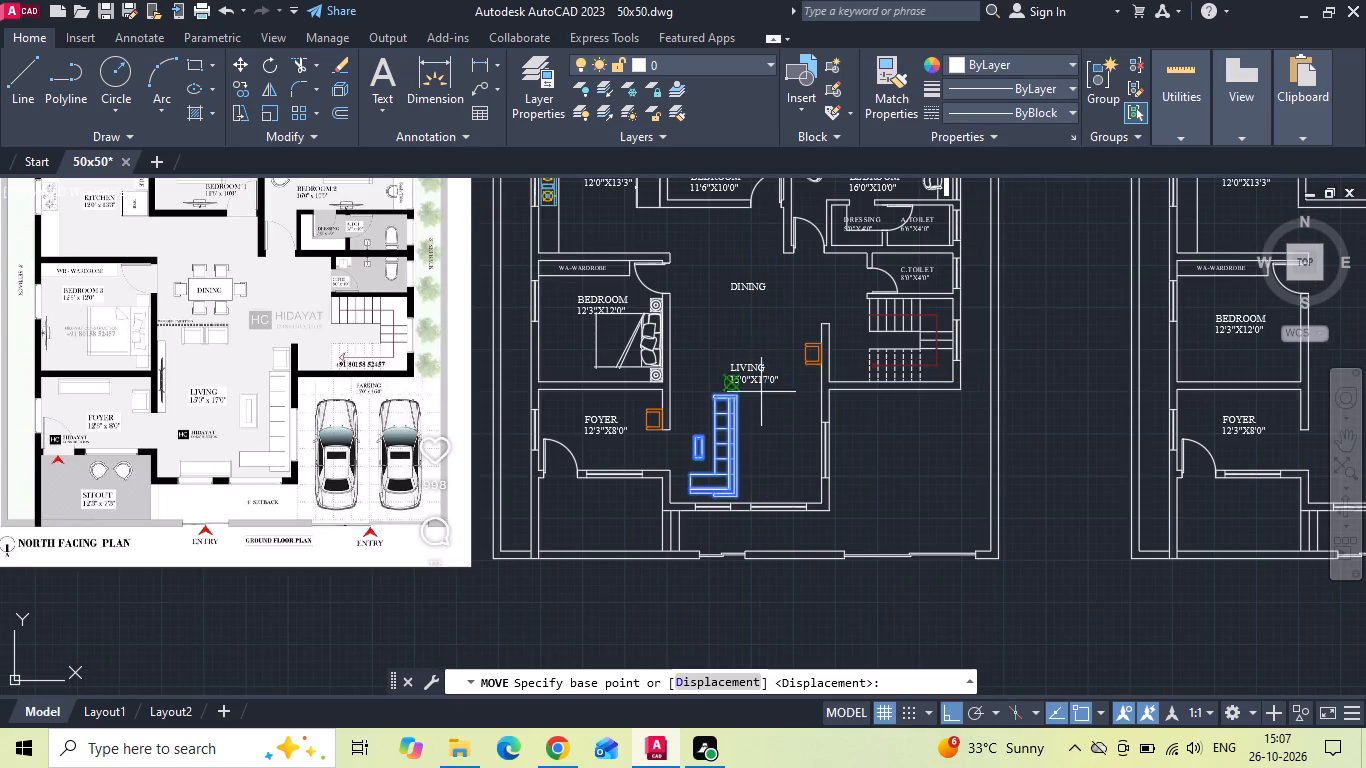
scroll(739, 479, up, 4)
click(733, 527)
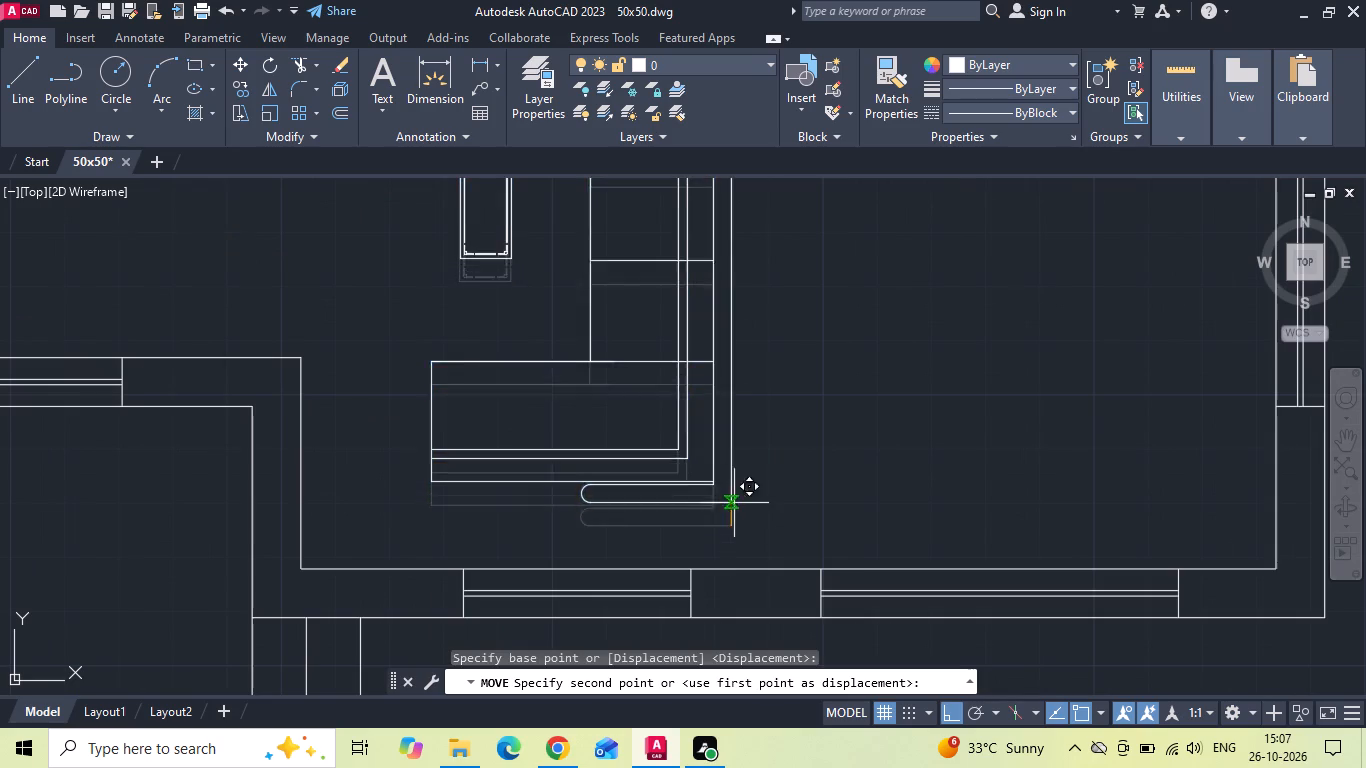
scroll(734, 494, down, 1)
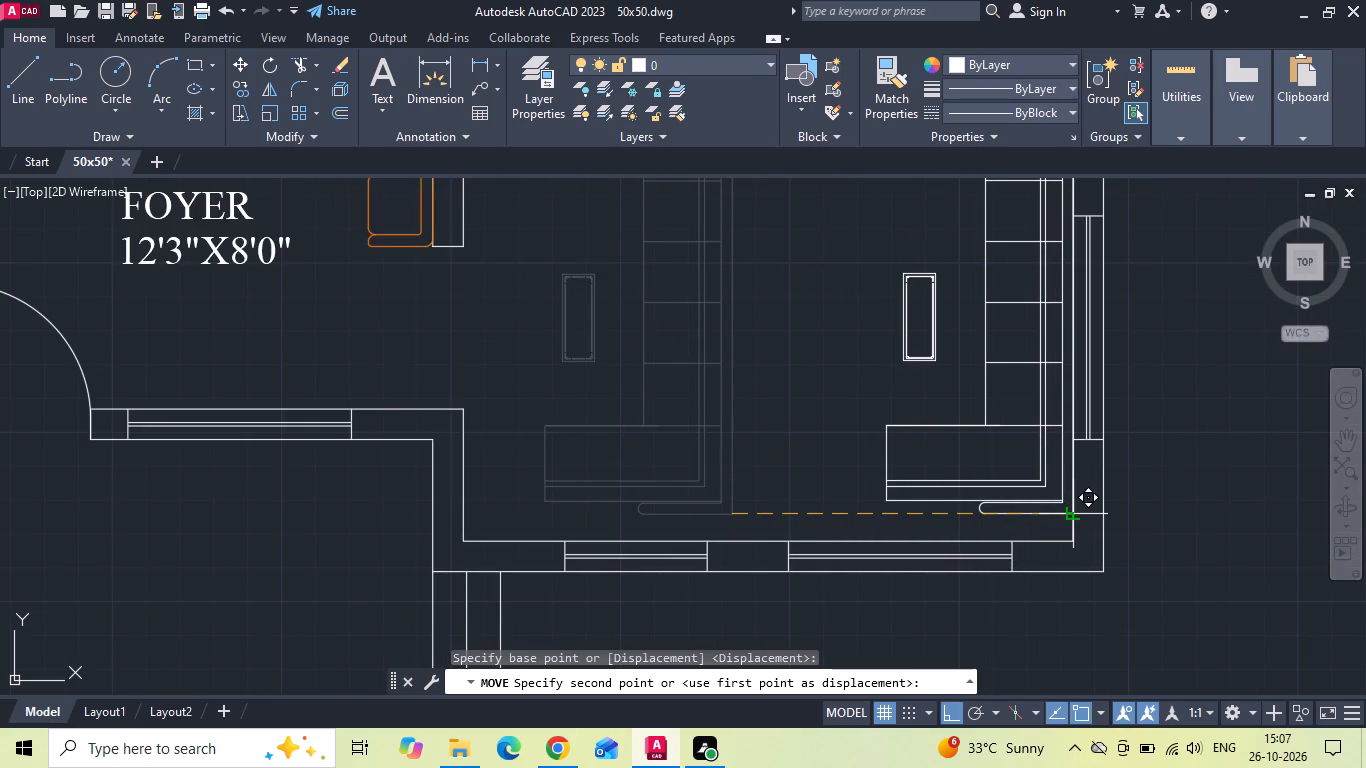
click(1069, 518)
Measure the gap between the sofa's lower armrest and the living room's front window wall.
middle_drag(977, 502, 841, 495)
scroll(783, 494, down, 1)
click(467, 59)
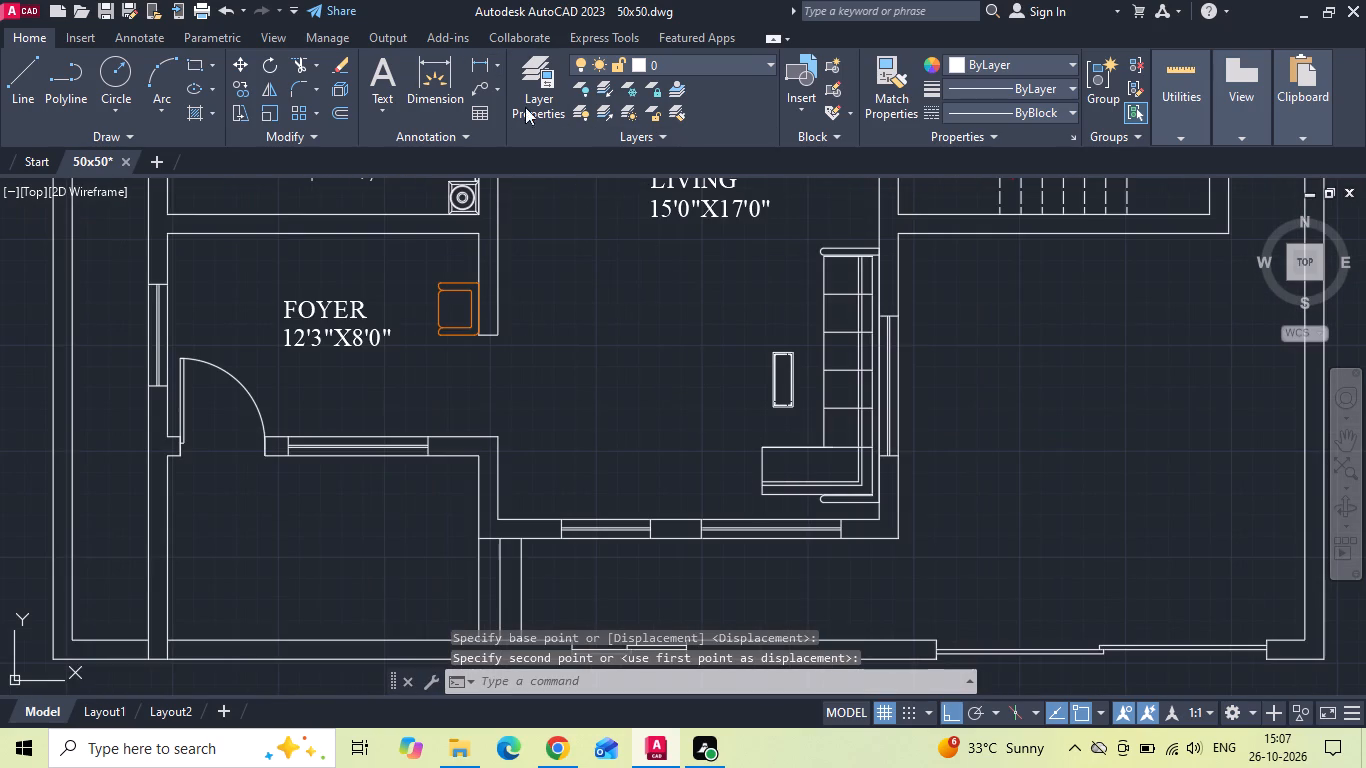
scroll(884, 542, up, 2)
click(836, 484)
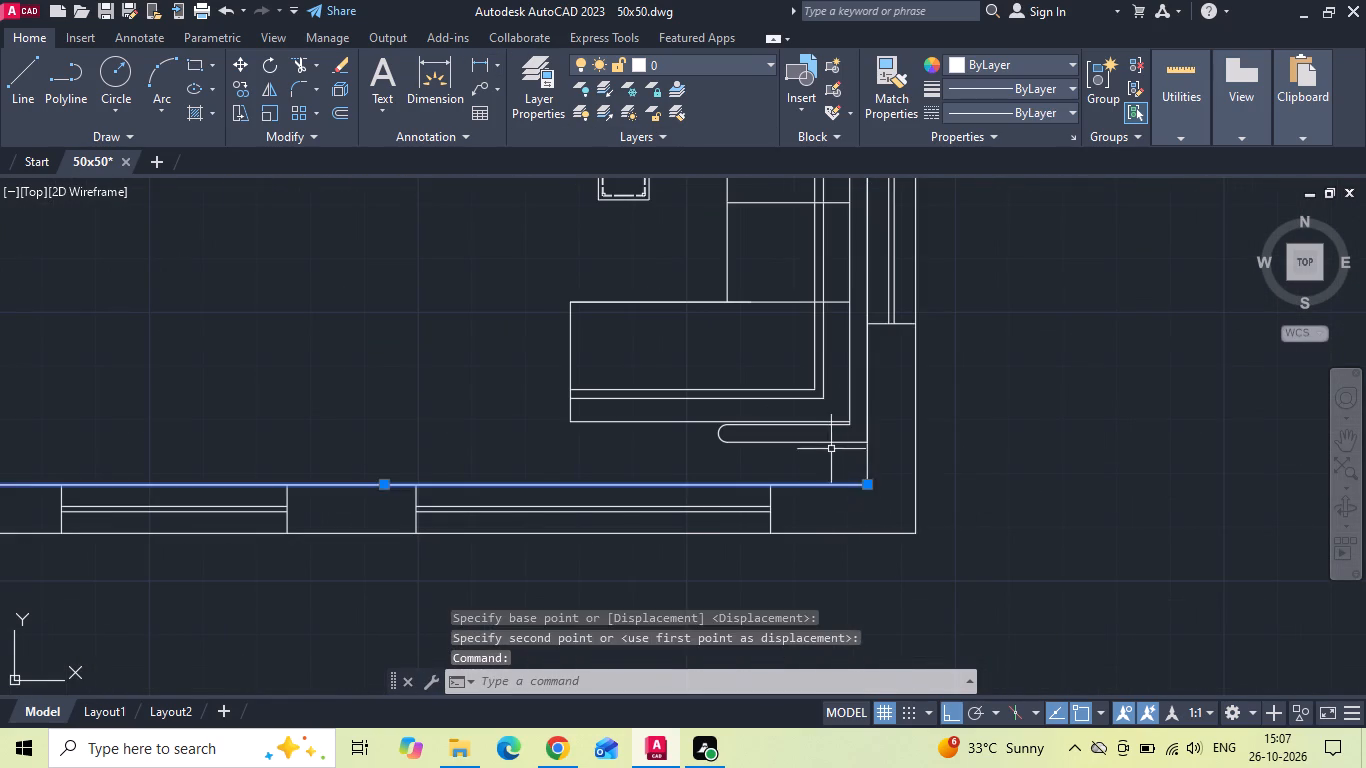
key(Escape)
click(477, 59)
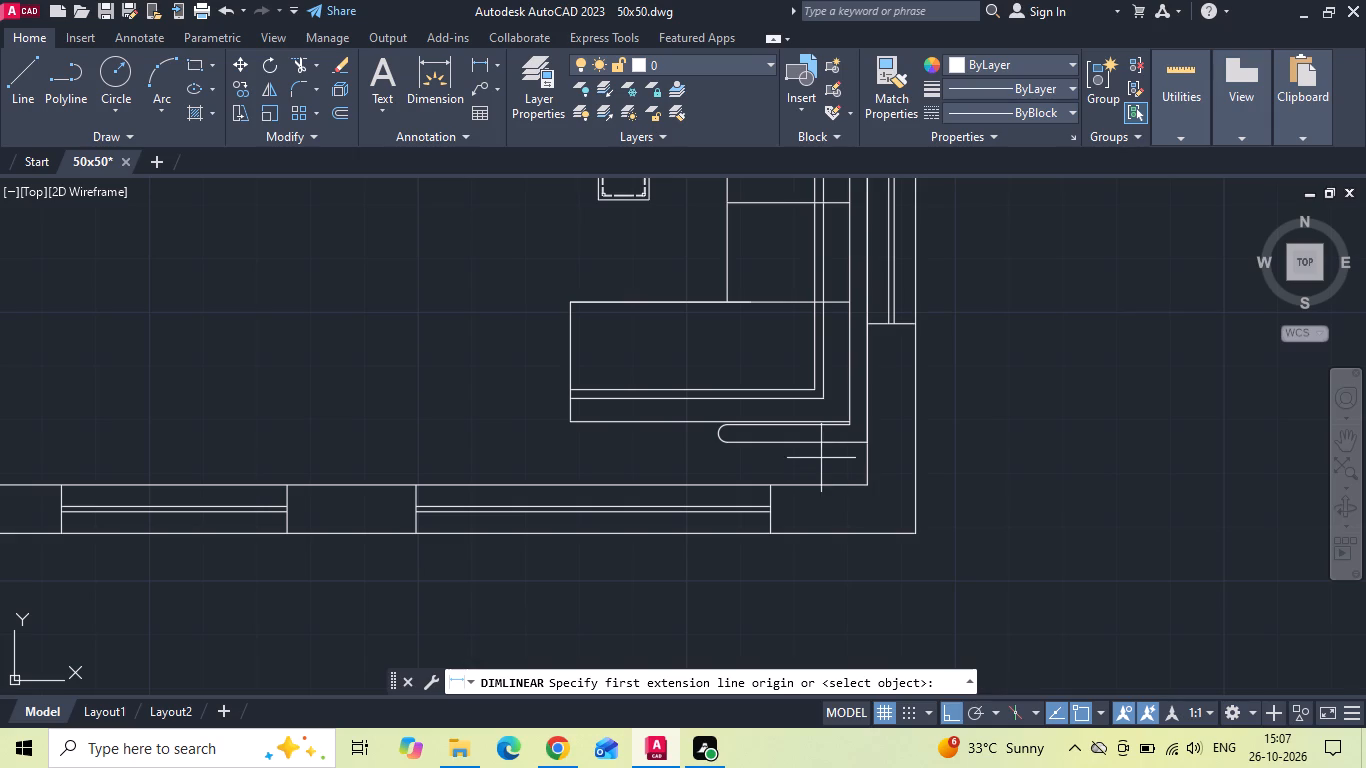
click(822, 451)
click(813, 486)
scroll(850, 522, down, 1)
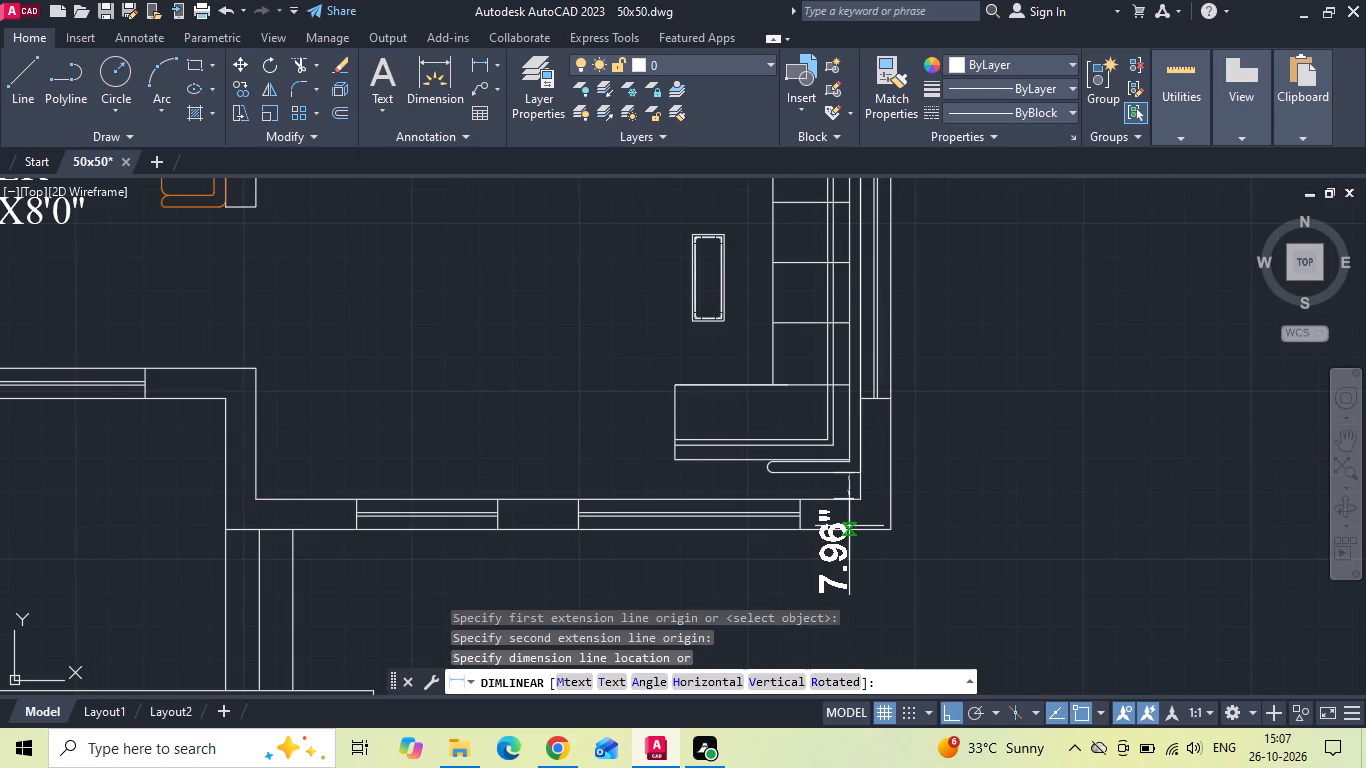
key(Escape)
Offset the inner line of the living room's front window wall 1' into the room as a guide line.
text(O)
key(space)
key(1)
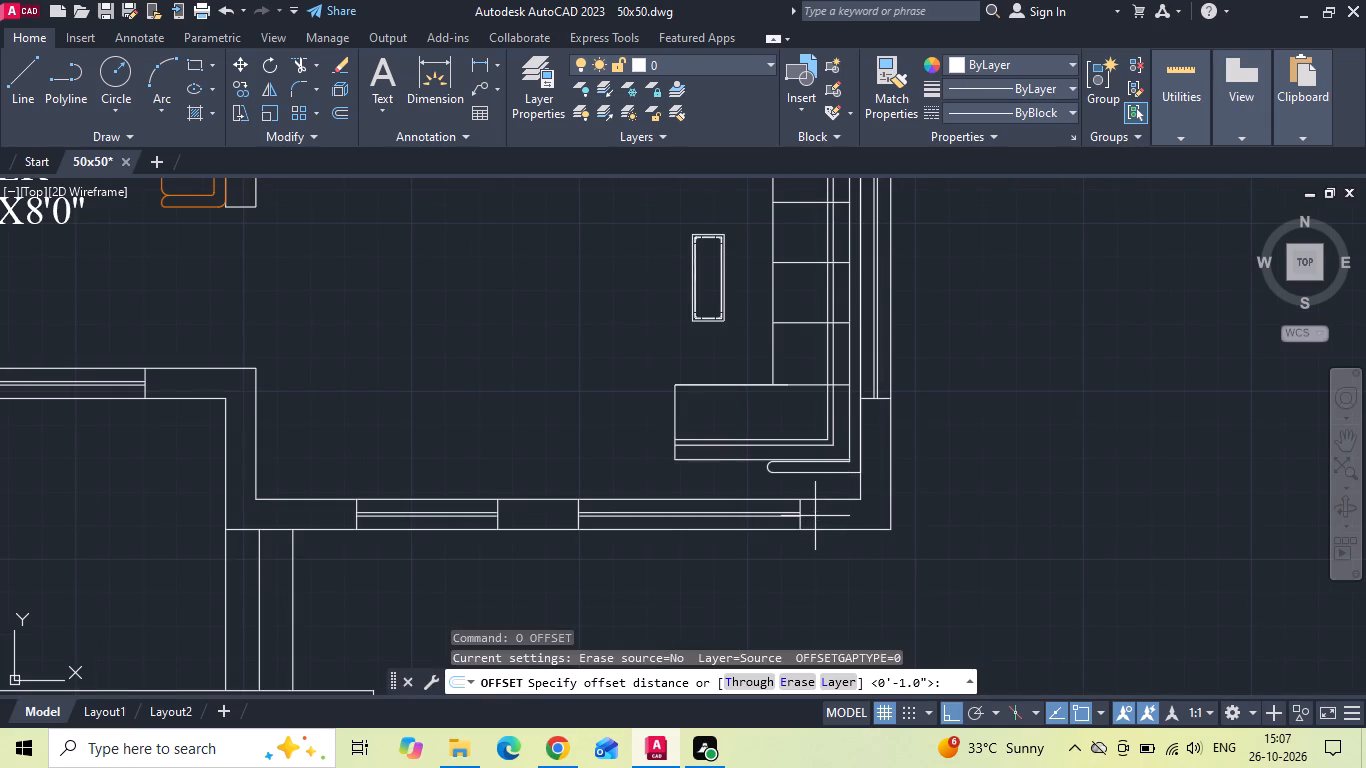
key(apostrophe)
key(Return)
scroll(812, 514, down, 2)
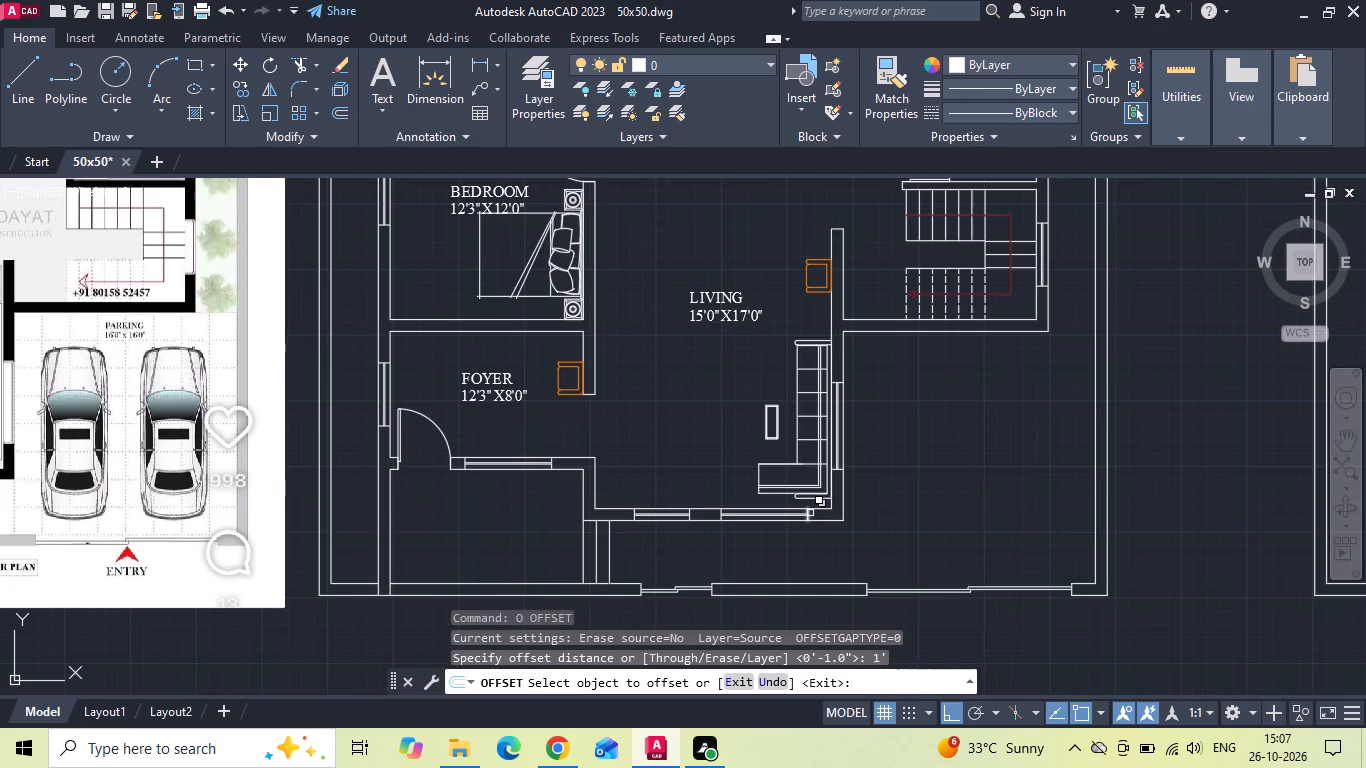
scroll(810, 513, down, 1)
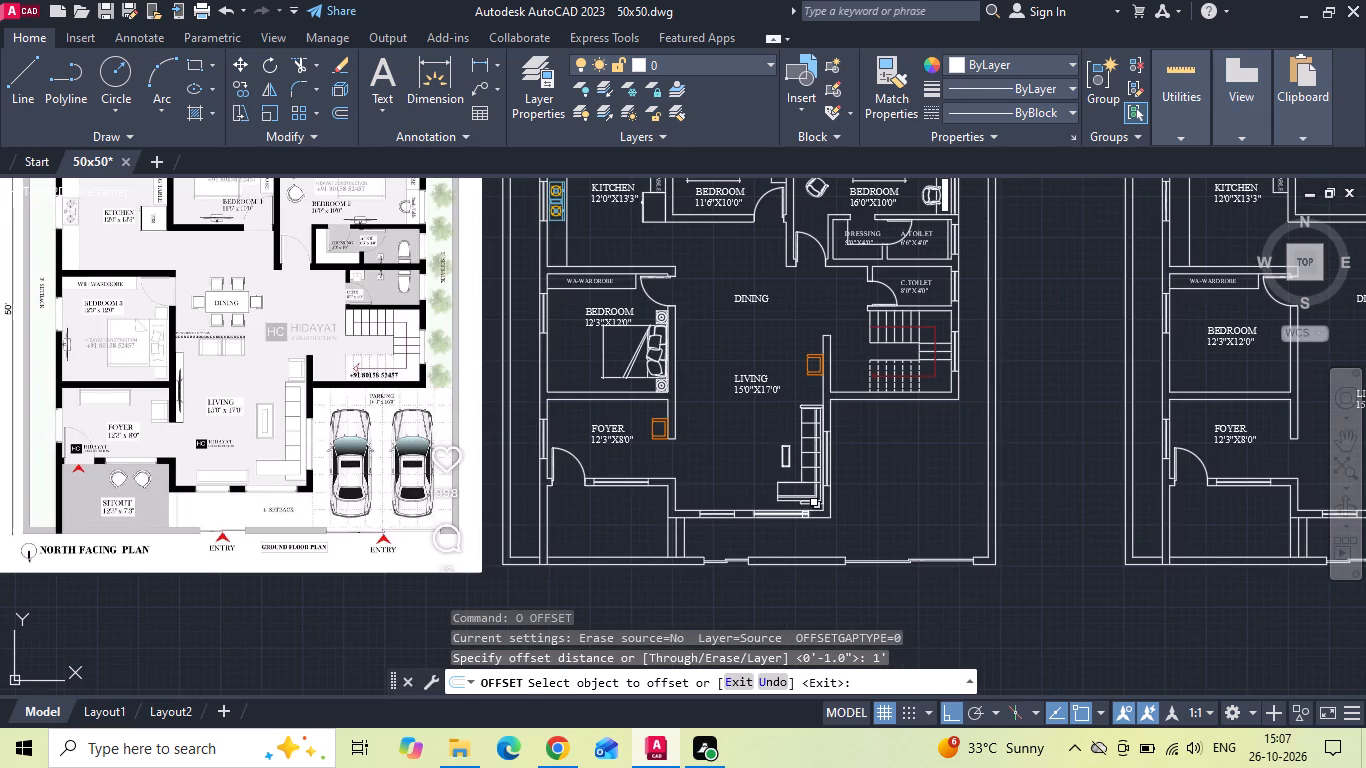
scroll(805, 515, up, 2)
scroll(698, 482, up, 2)
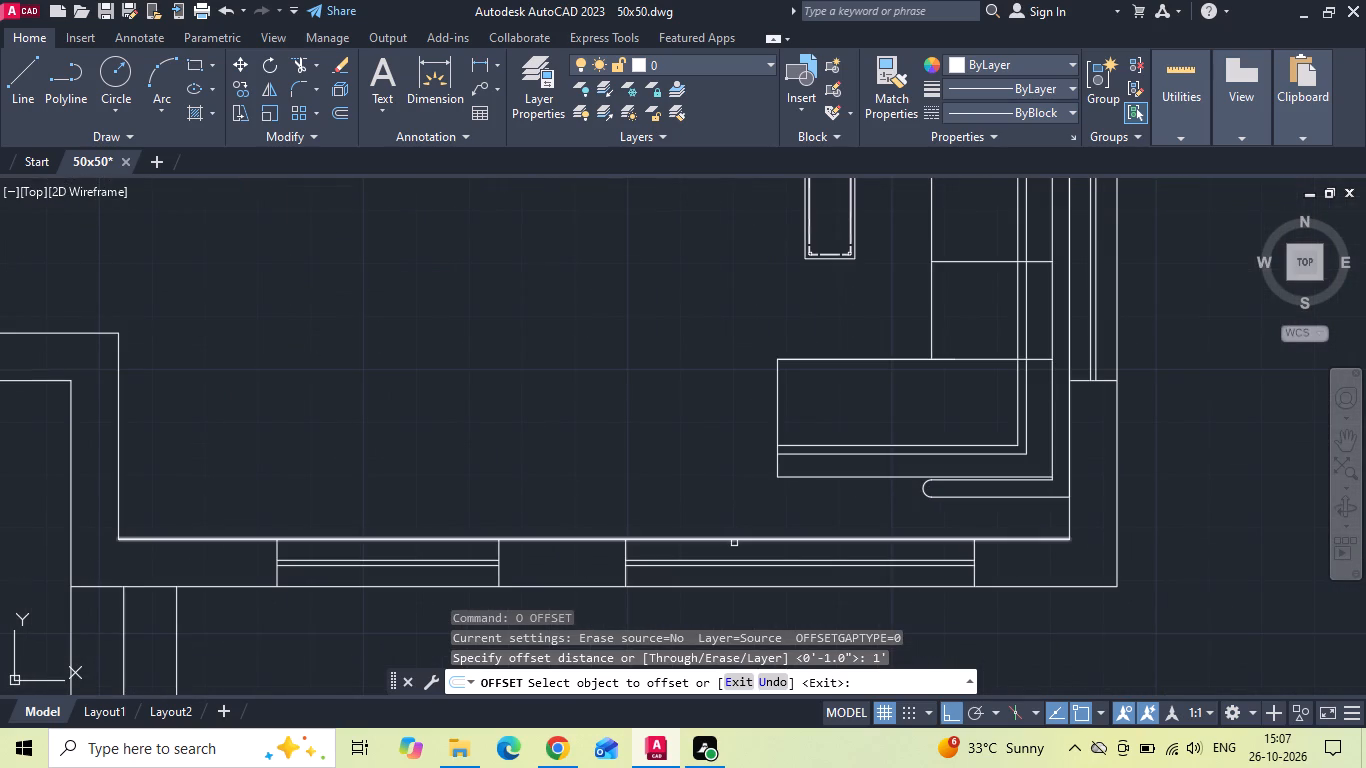
click(734, 543)
click(733, 541)
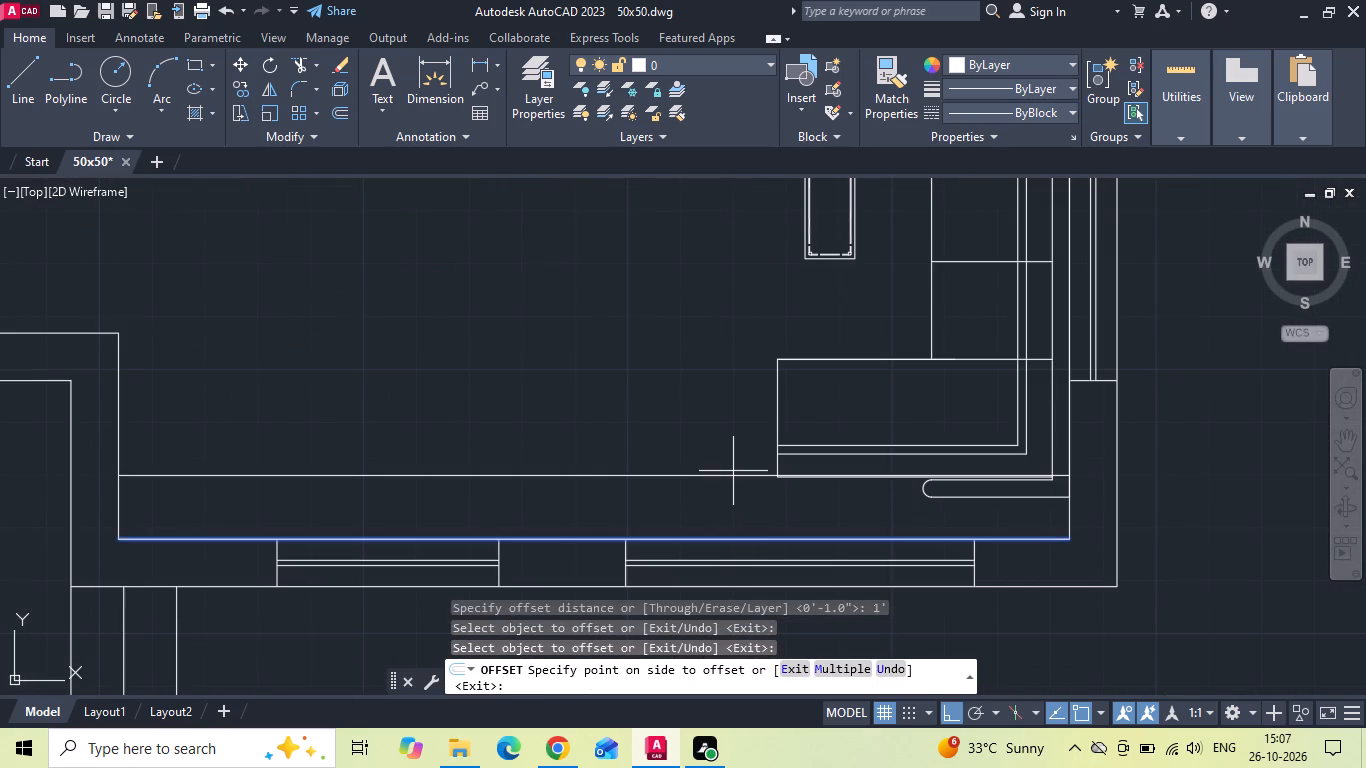
click(733, 471)
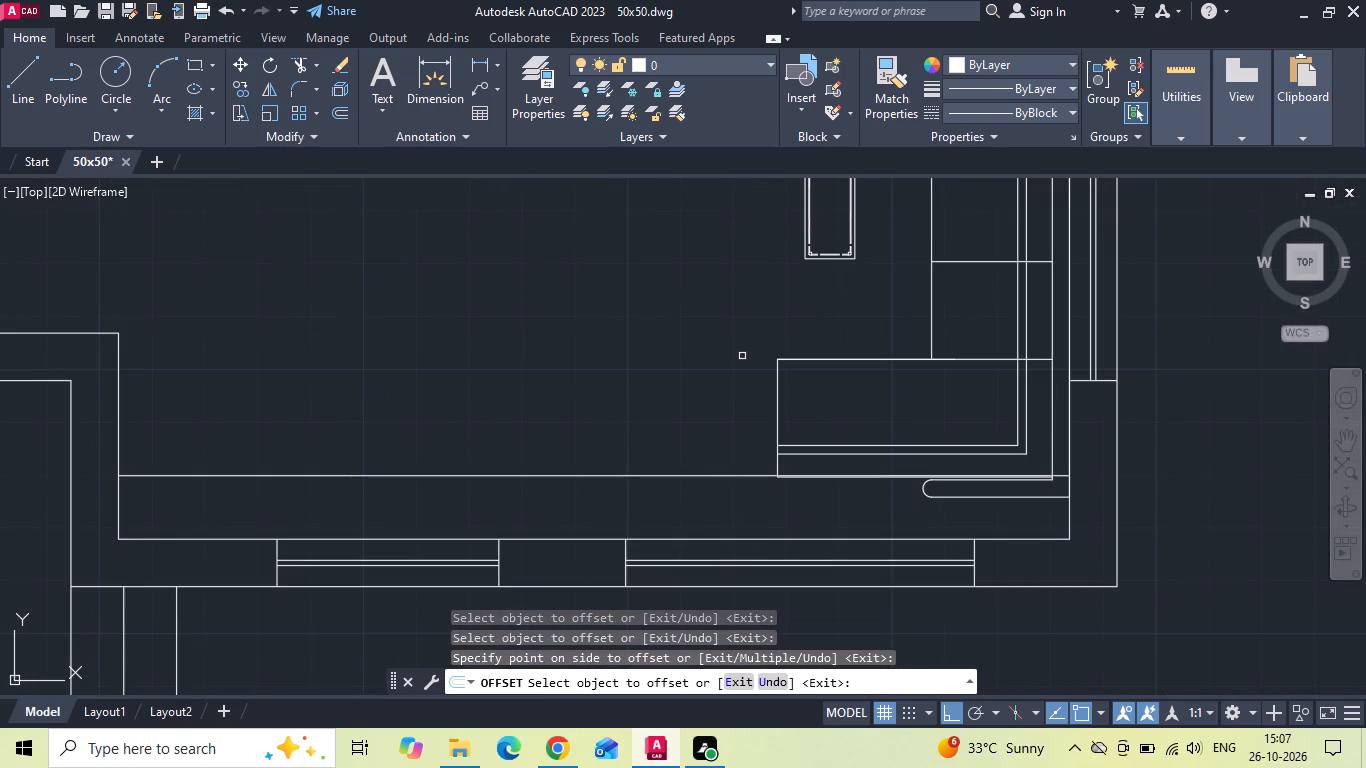
key(Escape)
Move the L-shaped sofa, without the centre table, straight up until its lower armrest's outer corner lies on the 1' guide line.
drag(745, 337, 779, 374)
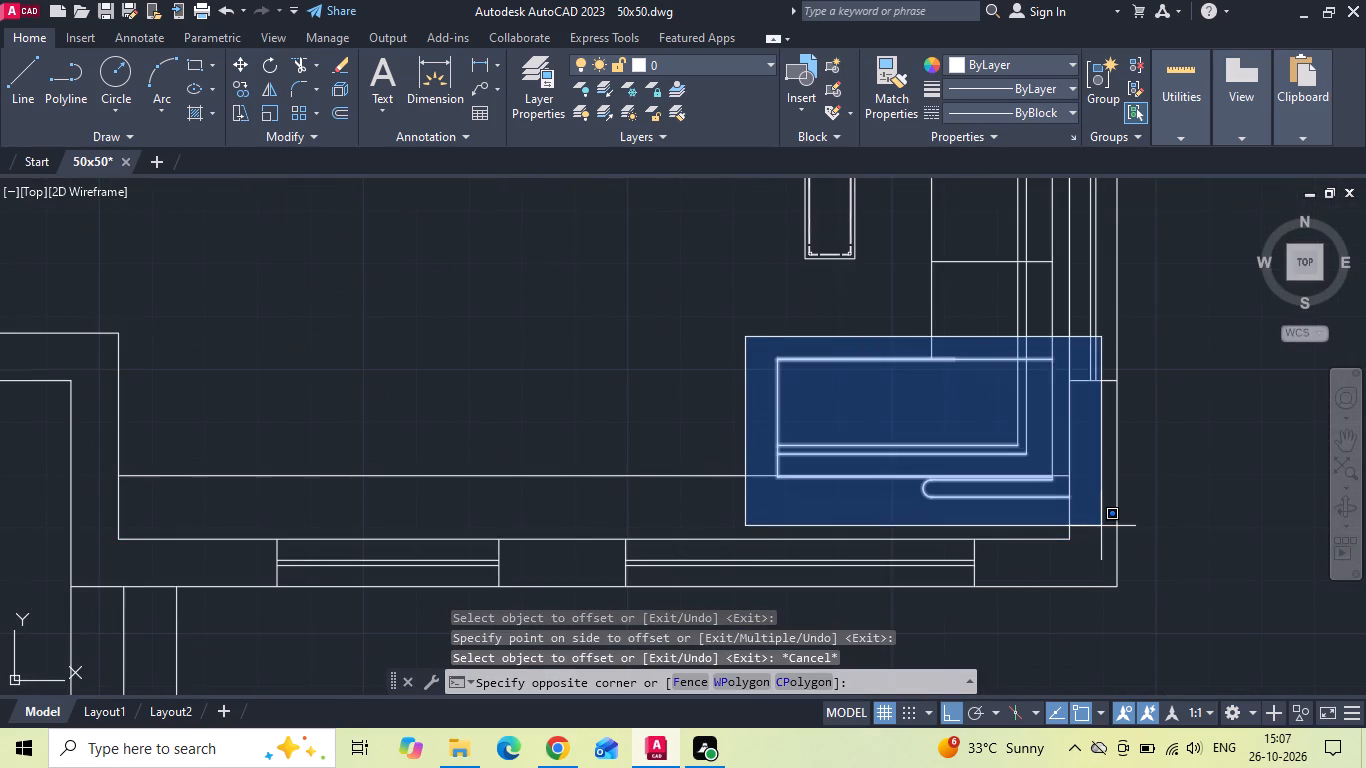
click(1099, 526)
scroll(835, 475, down, 2)
scroll(891, 223, up, 1)
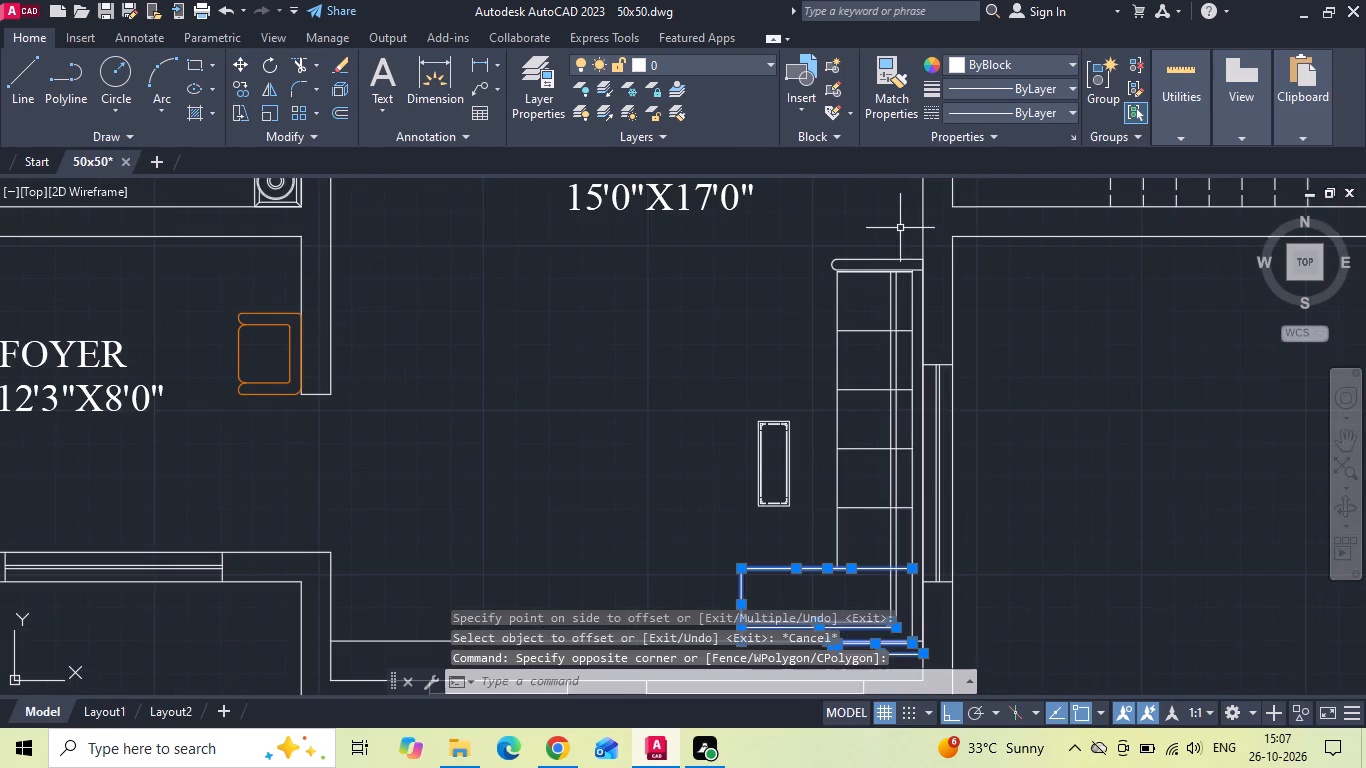
scroll(913, 244, up, 1)
drag(914, 245, 905, 260)
middle_drag(824, 462, 827, 404)
scroll(830, 383, down, 1)
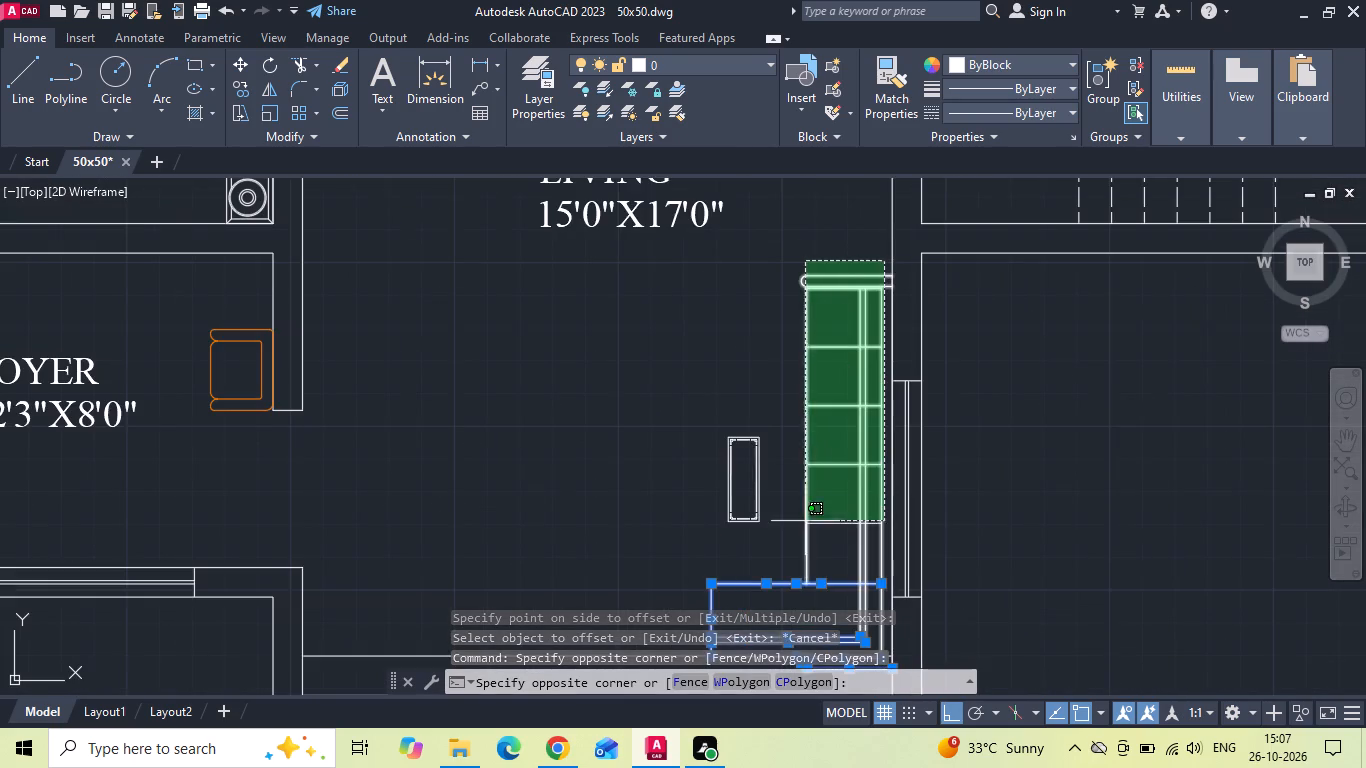
middle_drag(801, 580, 818, 419)
click(821, 473)
right_click(821, 473)
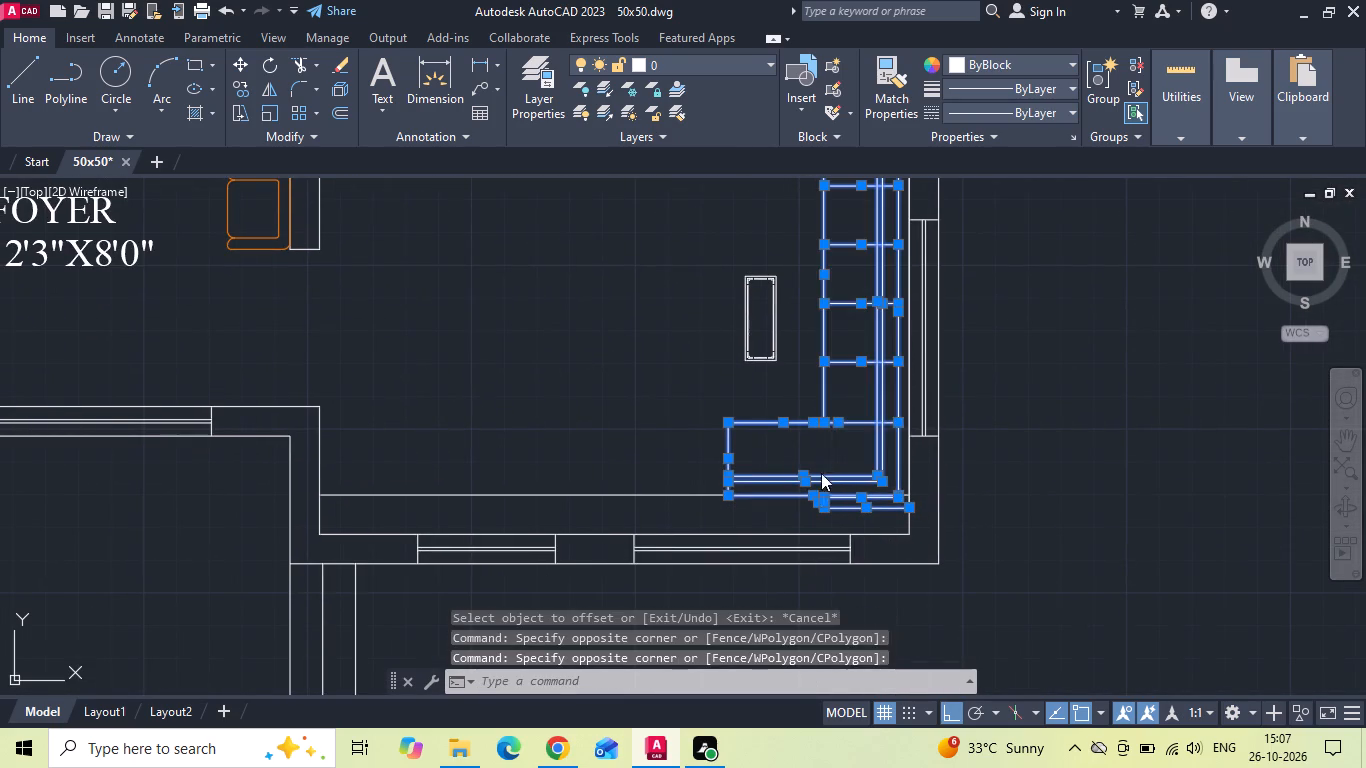
click(848, 394)
scroll(905, 451, up, 3)
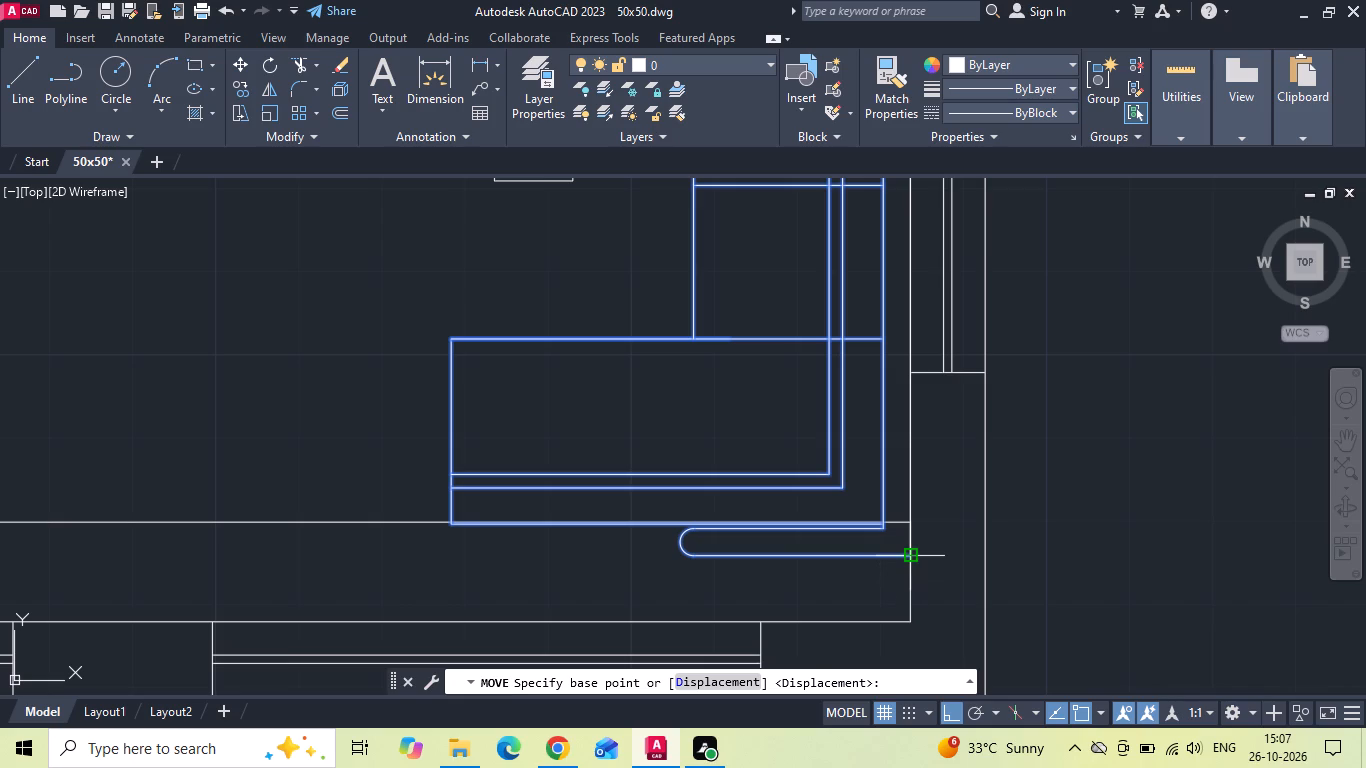
click(908, 559)
click(909, 522)
Delete the 1' guide line offset from the front window wall.
scroll(802, 529, down, 1)
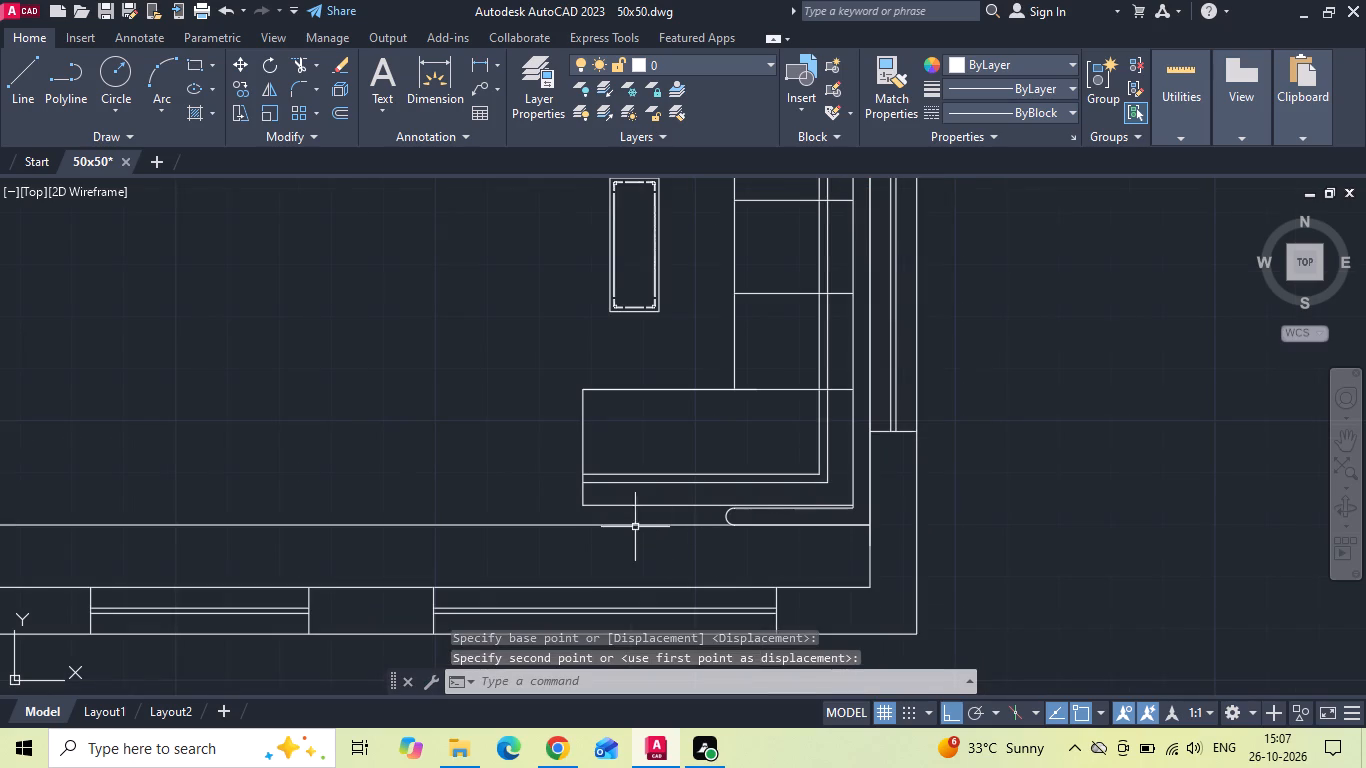
click(614, 528)
key(Delete)
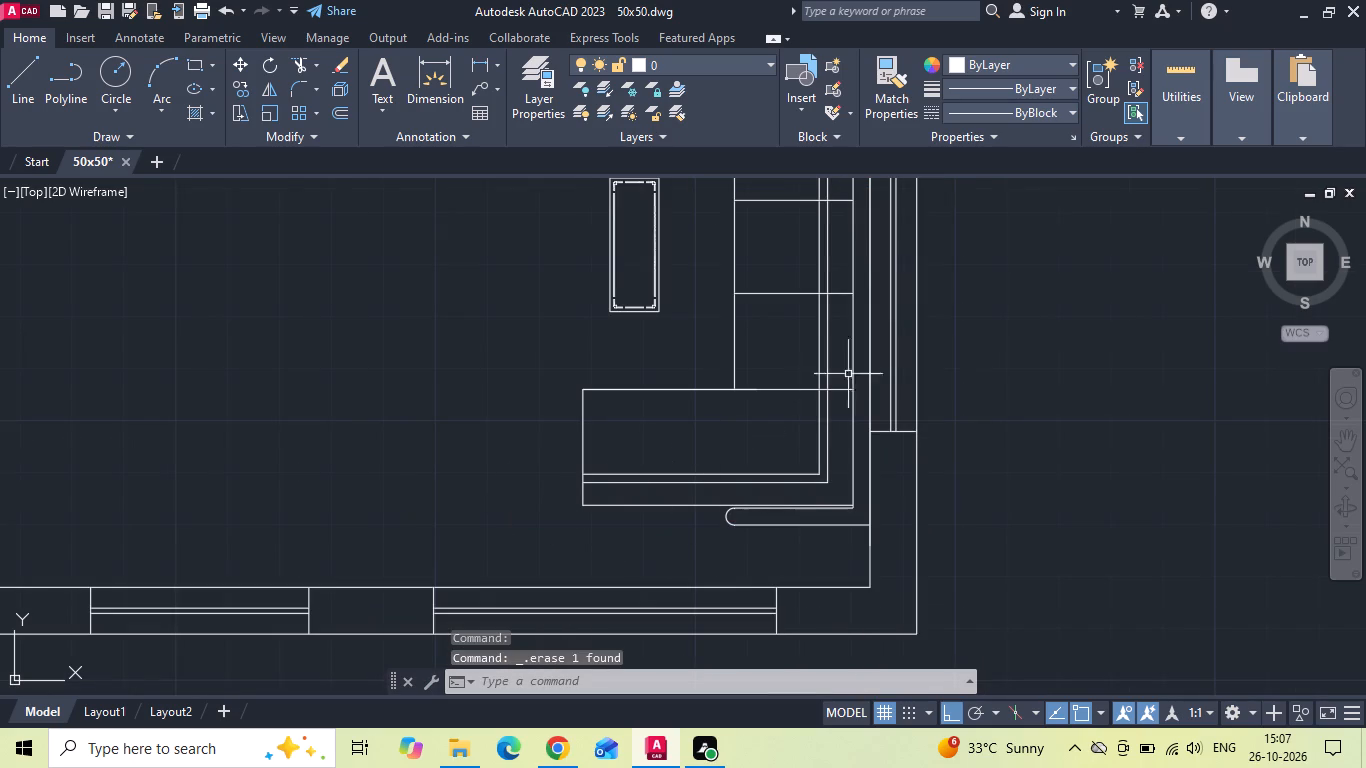
Move the sofa's left-behind outer back line up along the wall to meet the lower armrest.
click(869, 349)
right_click(898, 465)
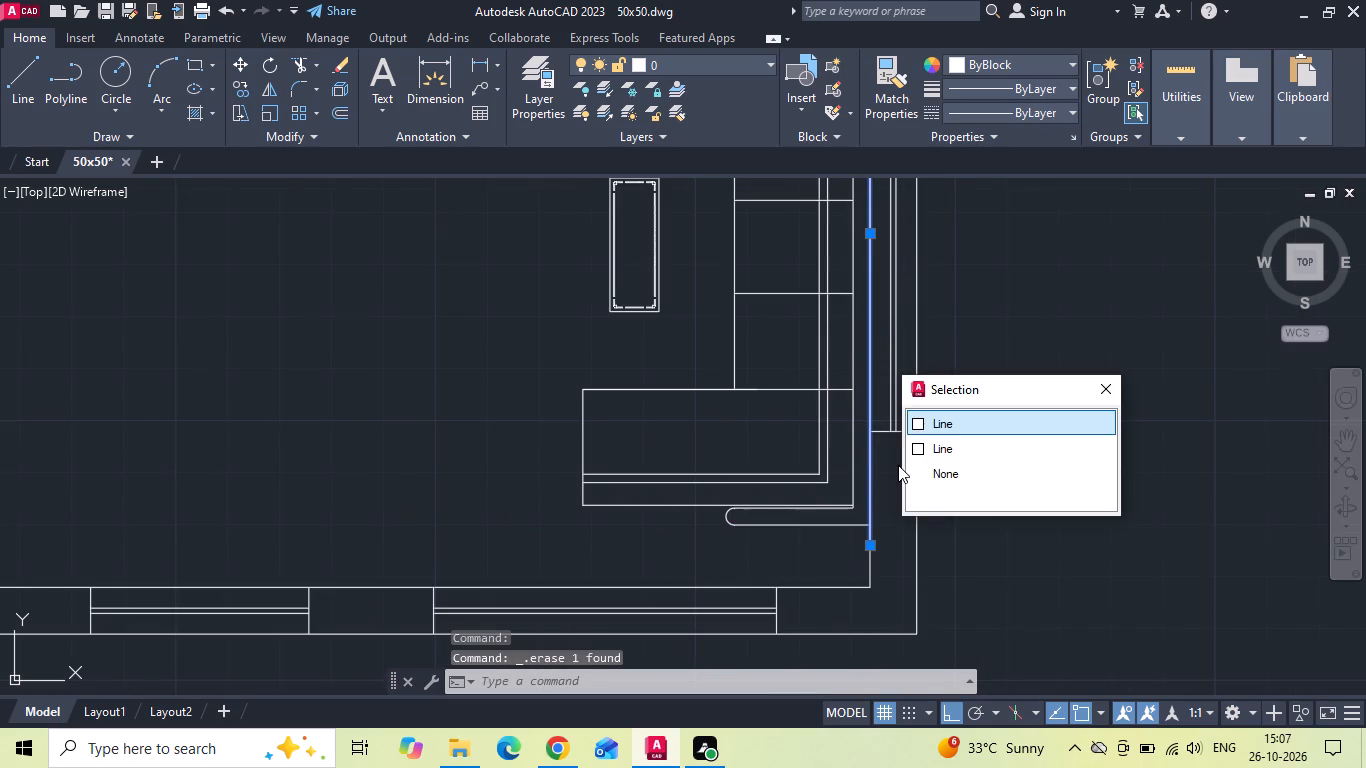
right_click(873, 461)
click(913, 361)
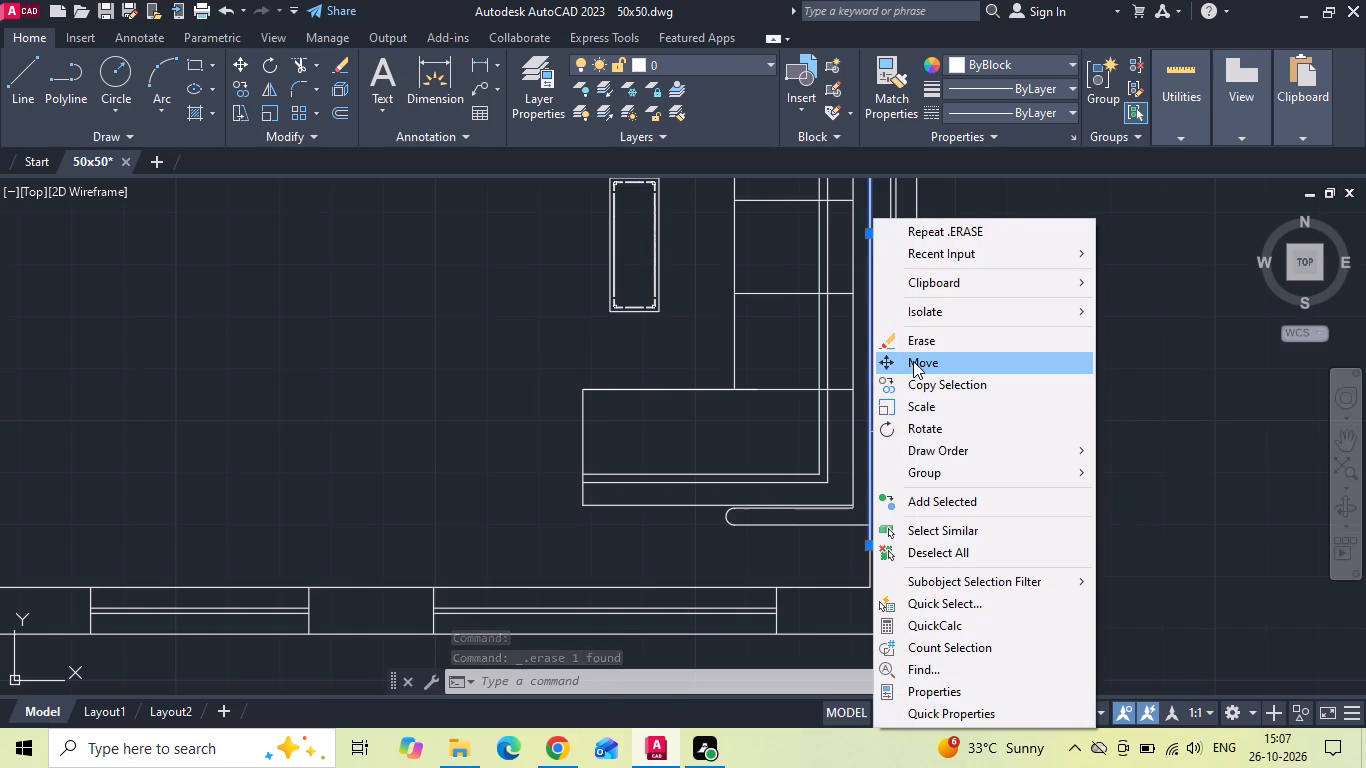
click(874, 548)
click(875, 517)
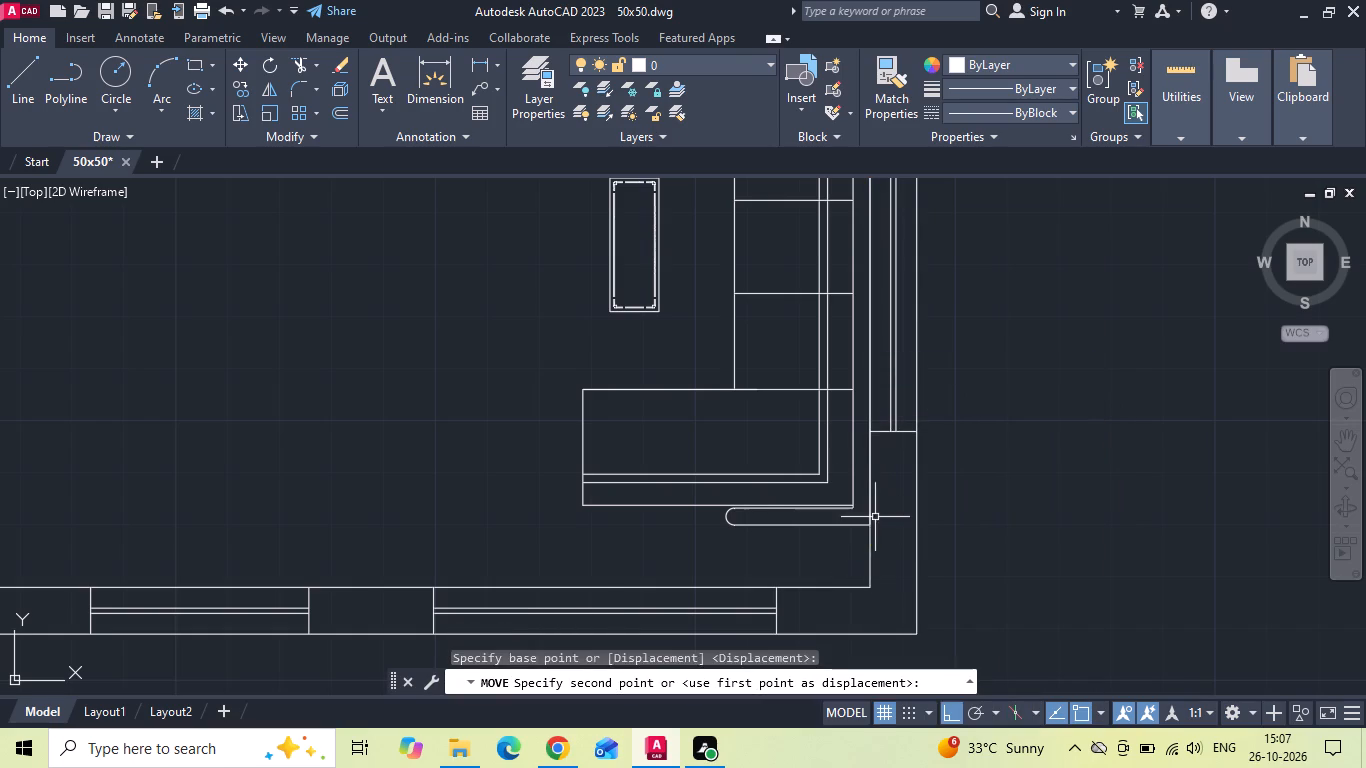
Measure the depth of the sofa seat from its front edge to the inner backrest line.
scroll(977, 566, down, 2)
scroll(844, 524, down, 1)
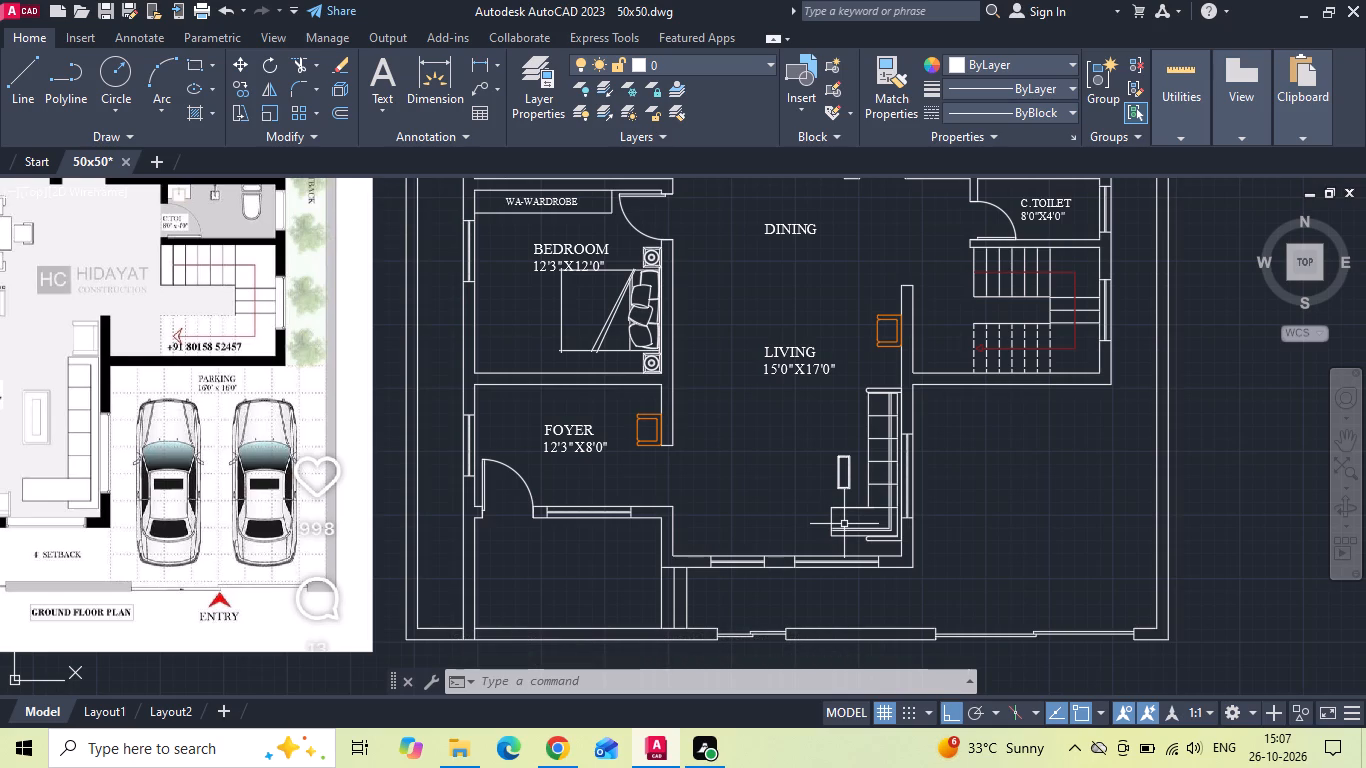
middle_drag(812, 491, 868, 484)
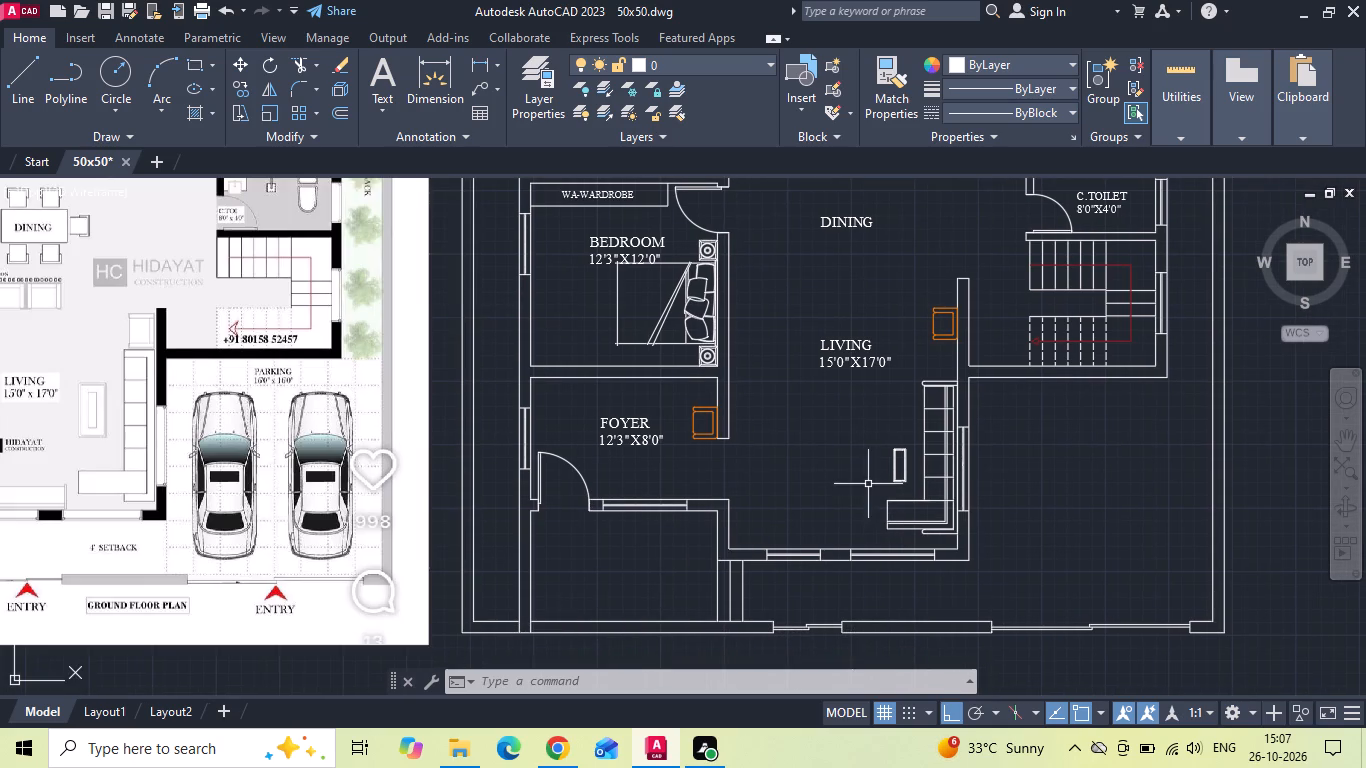
click(488, 67)
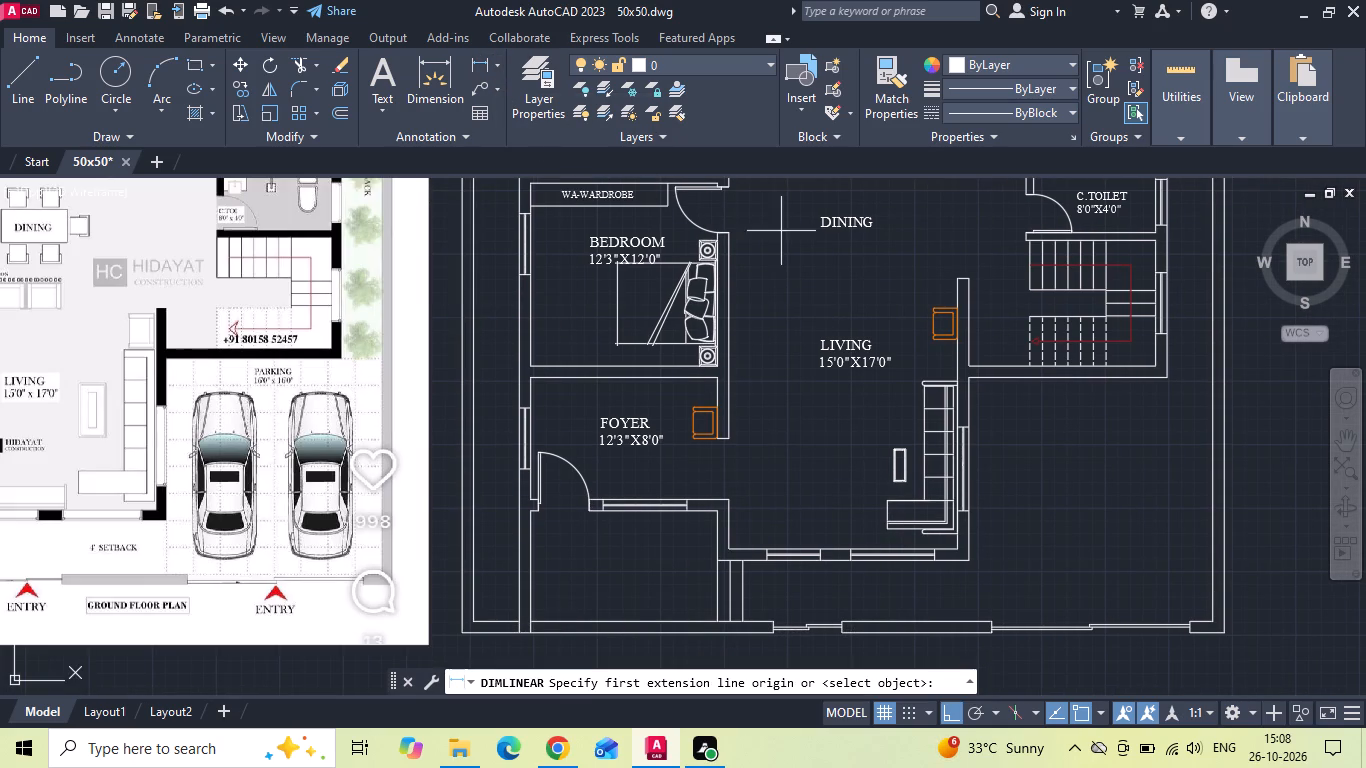
scroll(996, 511, up, 2)
scroll(866, 503, up, 1)
click(774, 440)
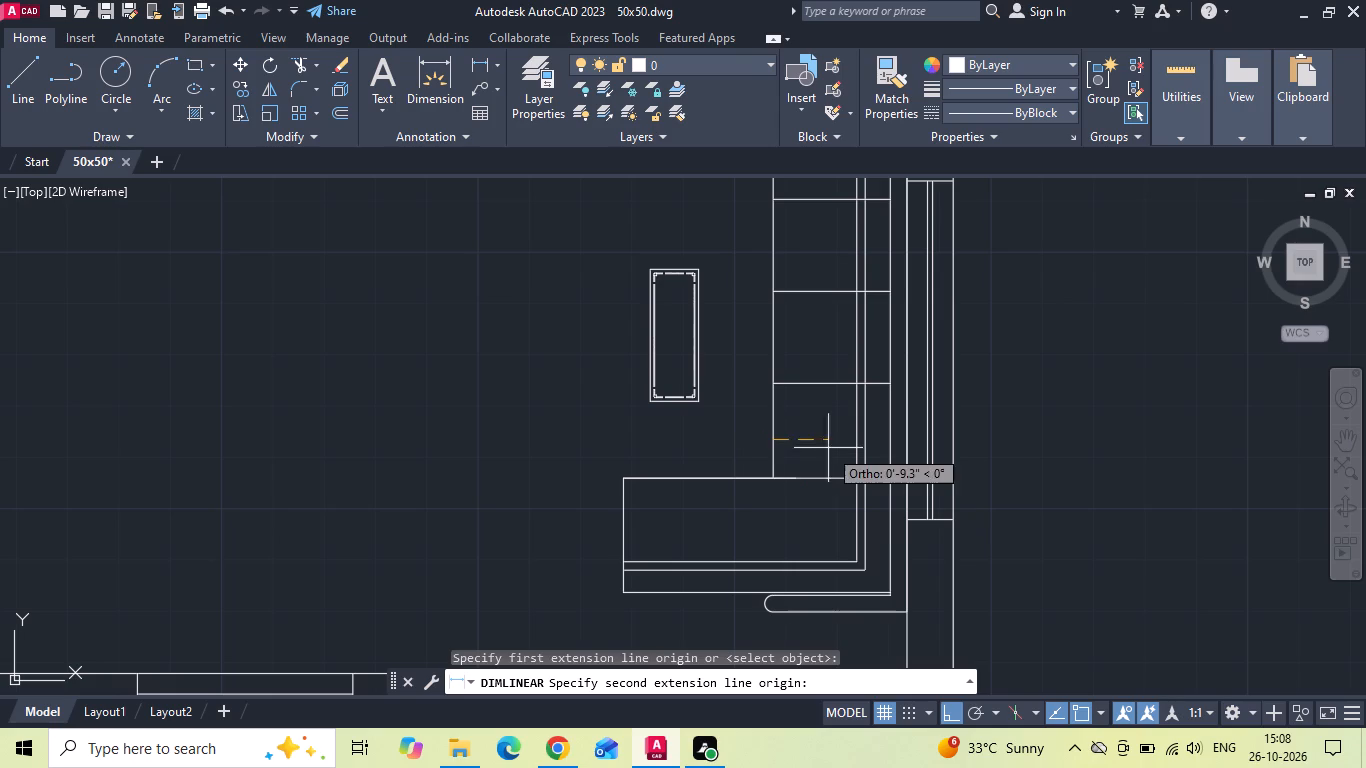
click(855, 441)
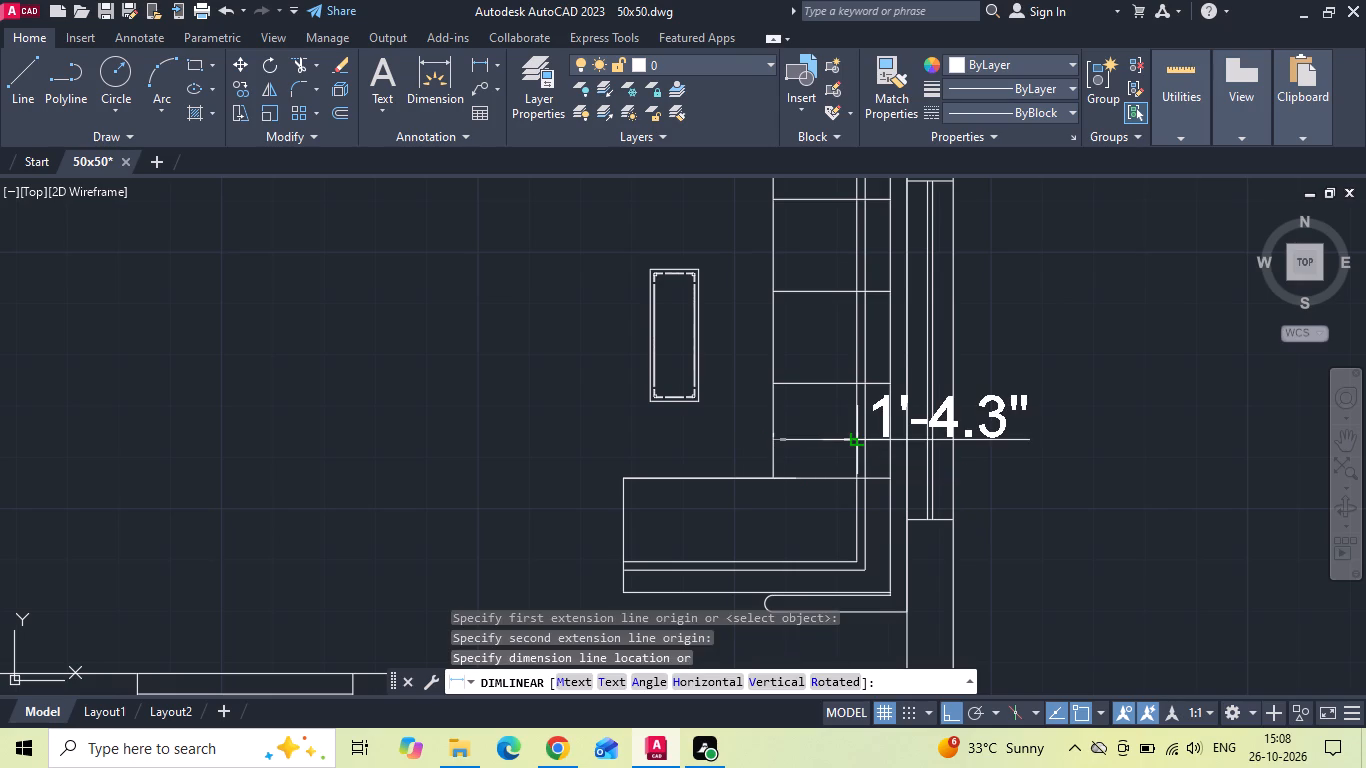
scroll(849, 444, down, 2)
key(Escape)
Define the L-shaped living room sofa, without the centre table, as a block named S1 and return to the floor plan.
drag(806, 254, 805, 255)
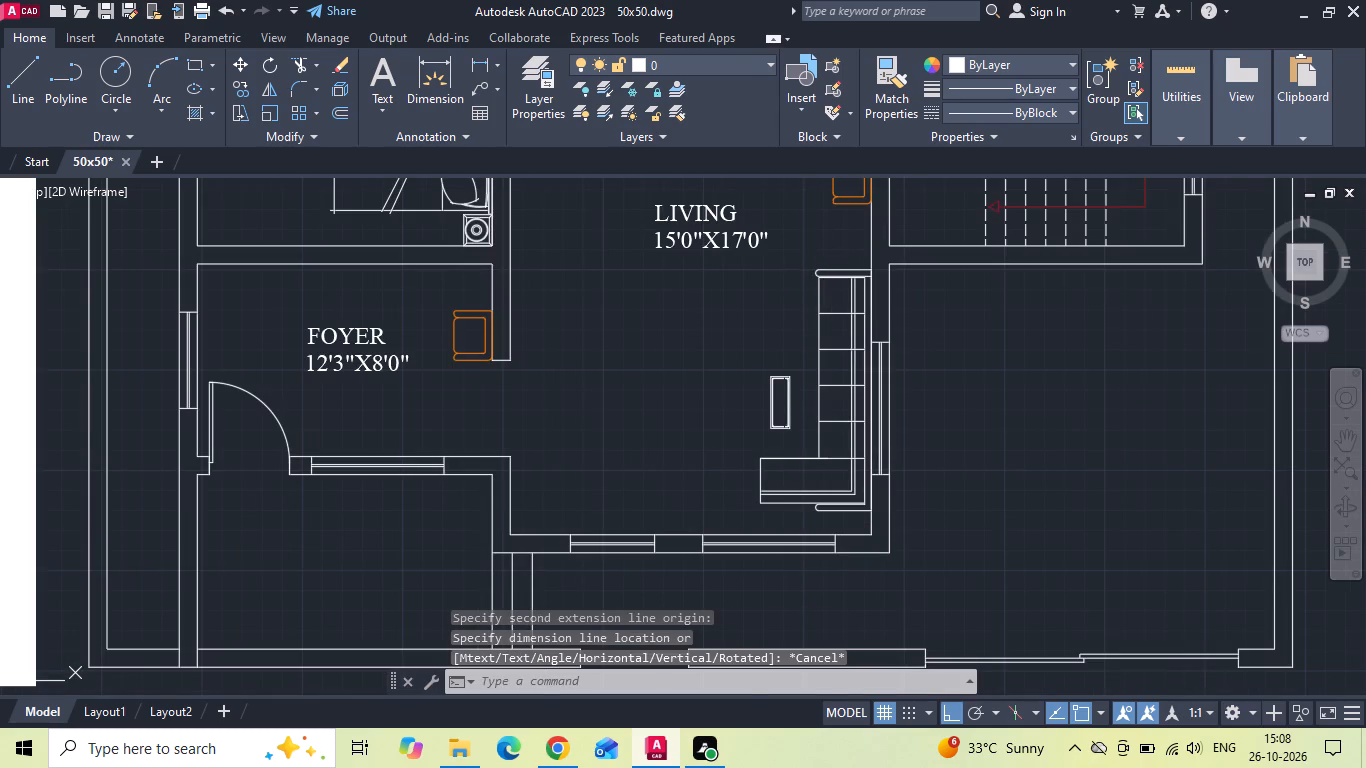
drag(805, 255, 805, 275)
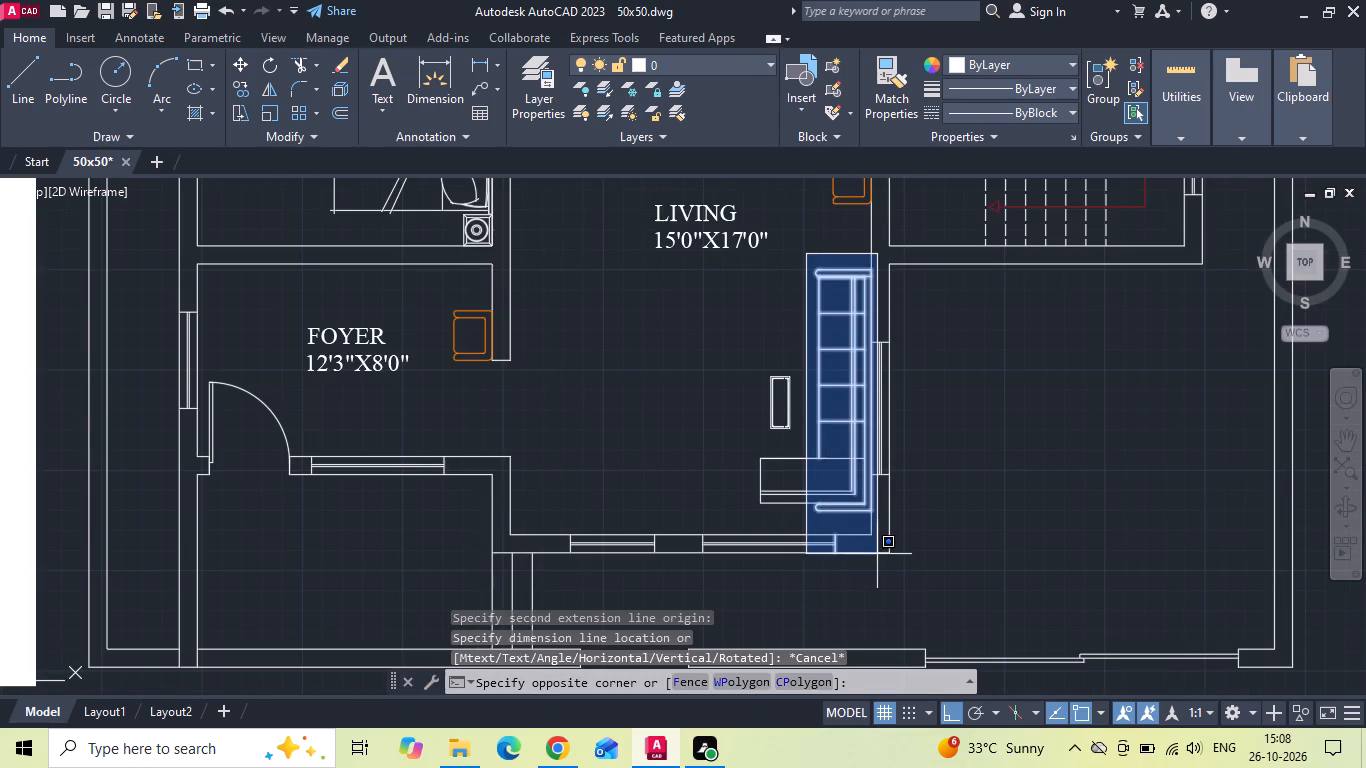
click(877, 538)
click(744, 454)
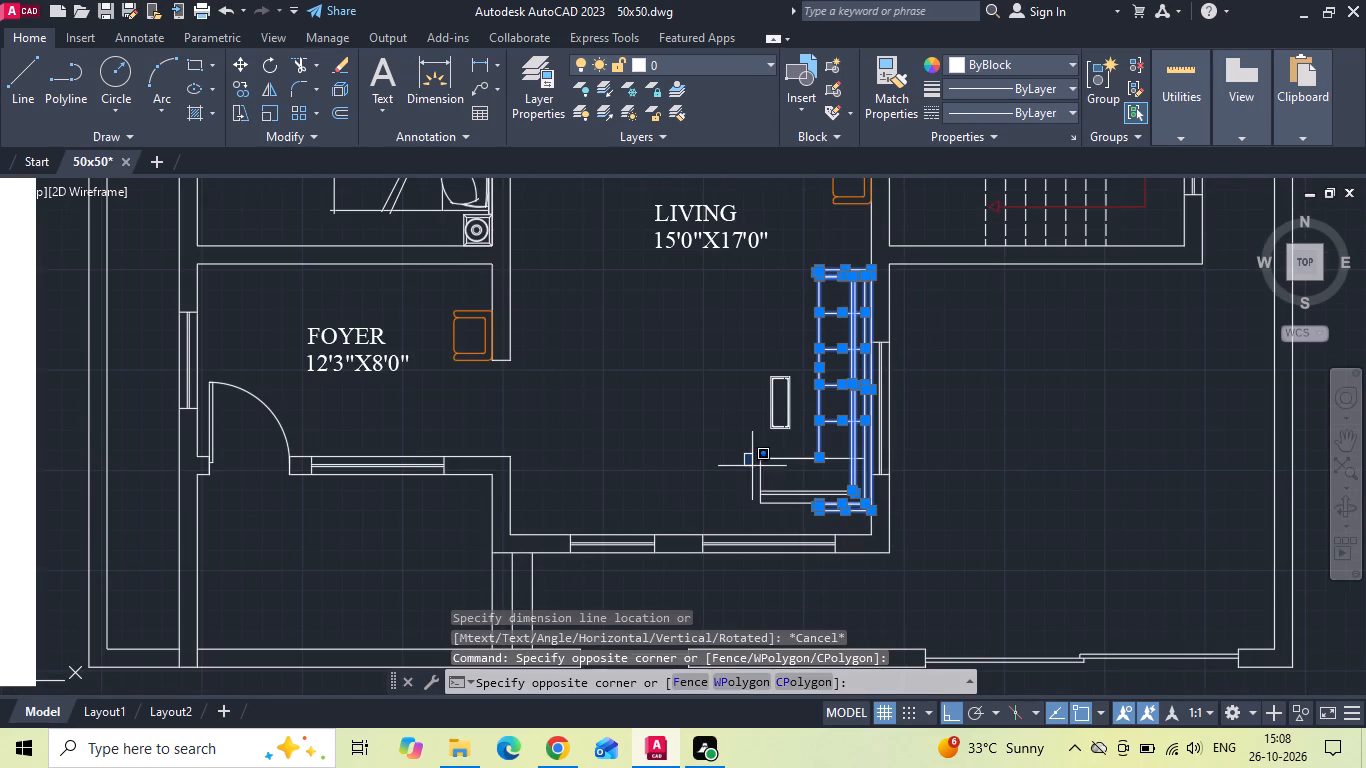
click(883, 531)
text(B)
key(space)
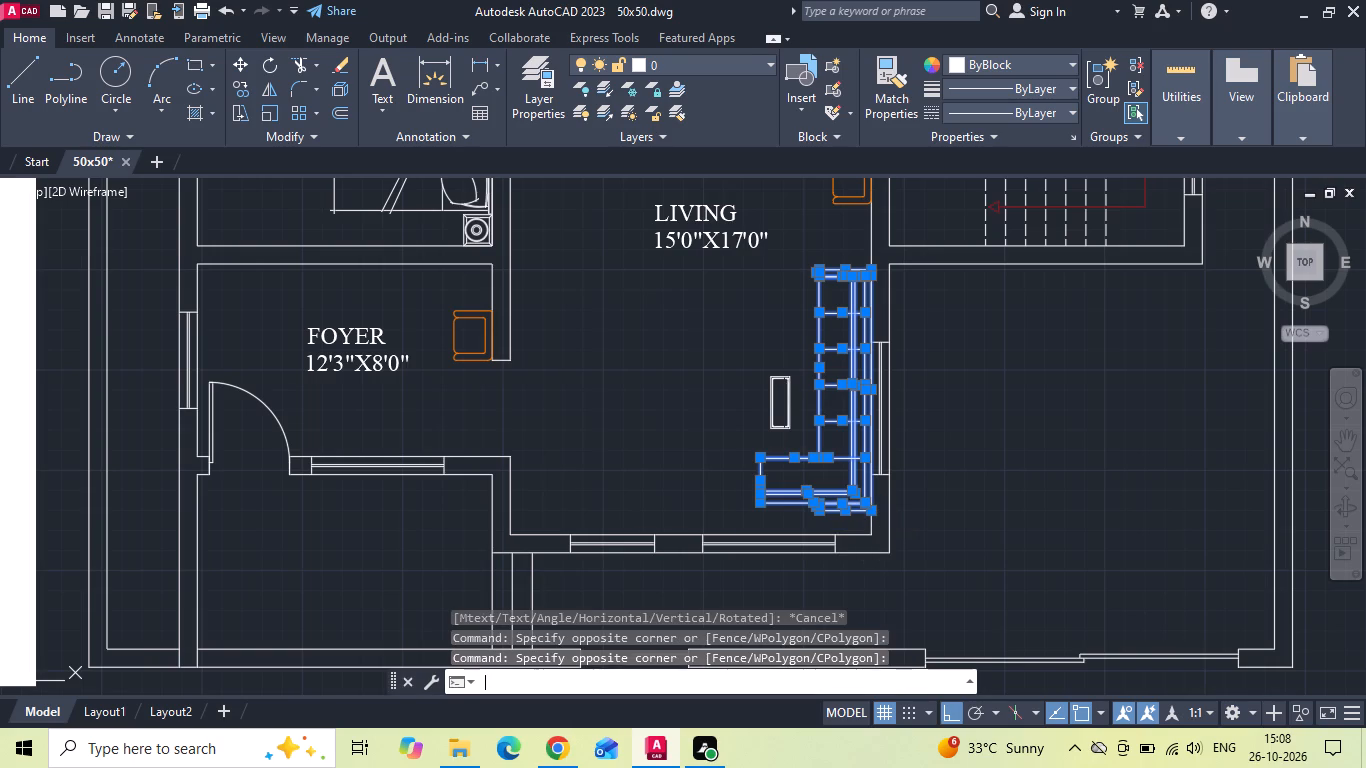
text(S1)
click(759, 533)
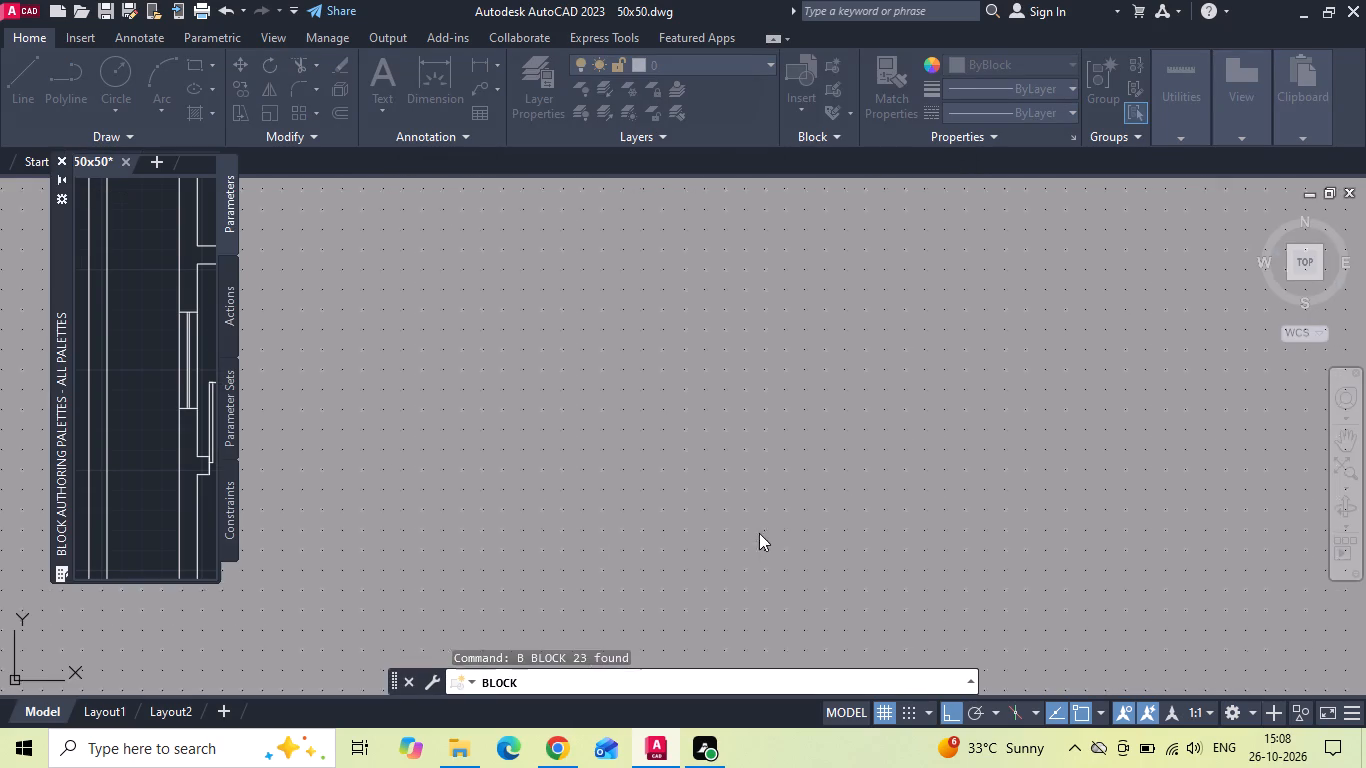
key(ctrl+z)
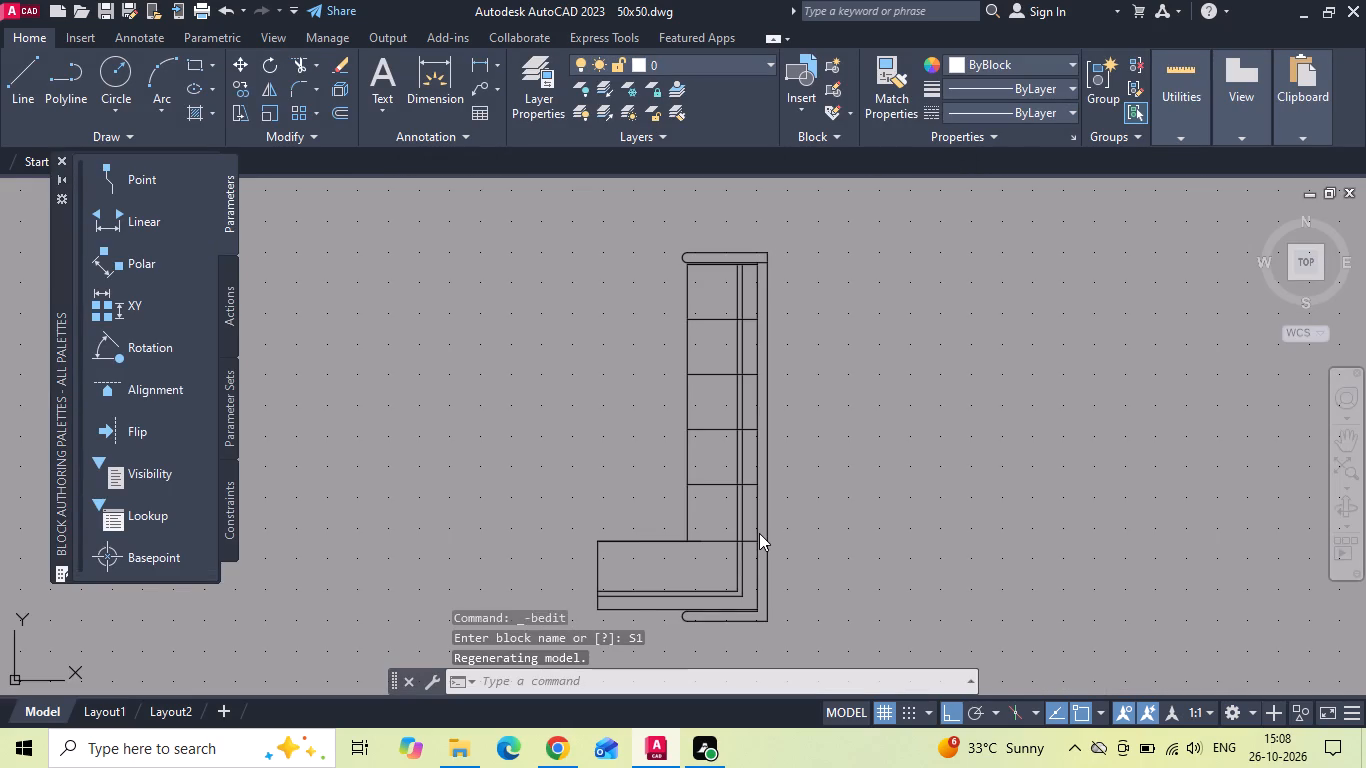
key(ctrl+z)
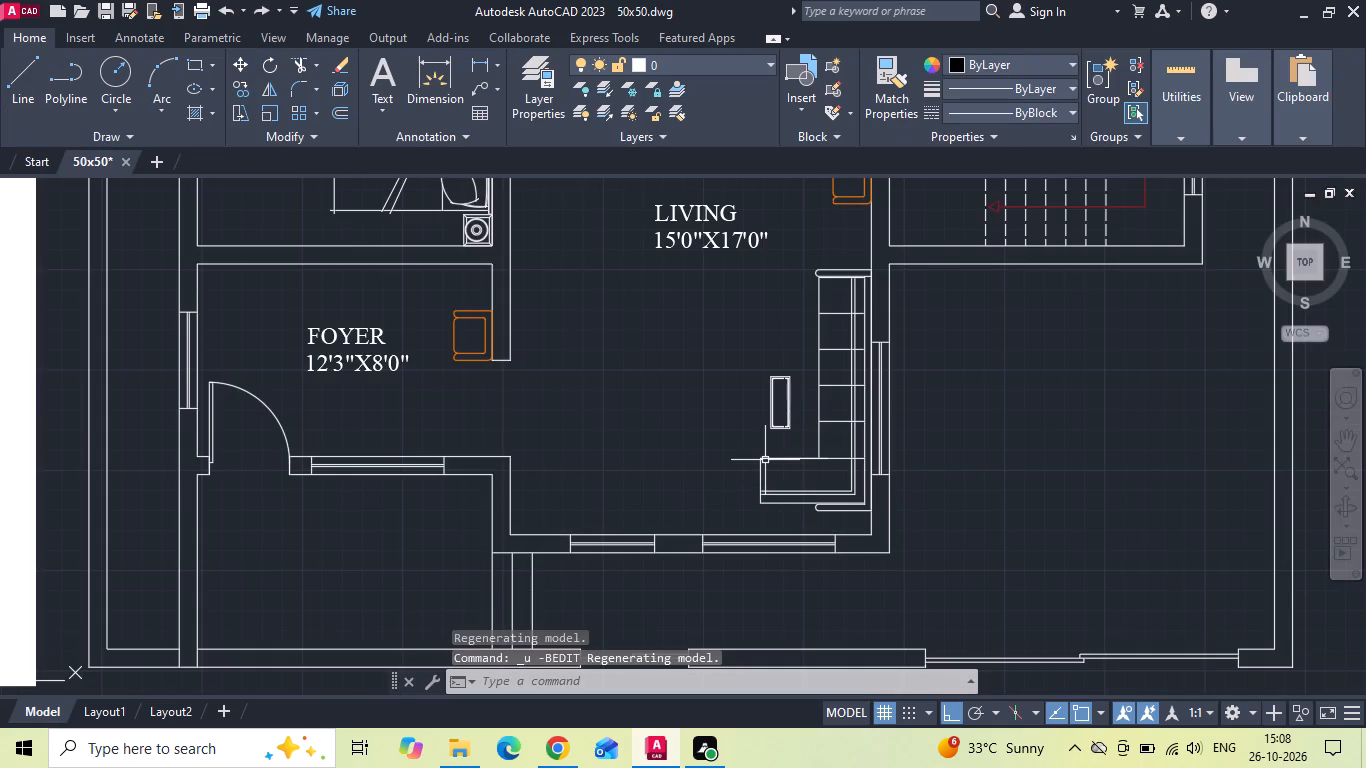
Scale the L-shaped sofa block up slightly from its lower outer corner at the window wall.
click(765, 459)
right_click(765, 459)
click(807, 404)
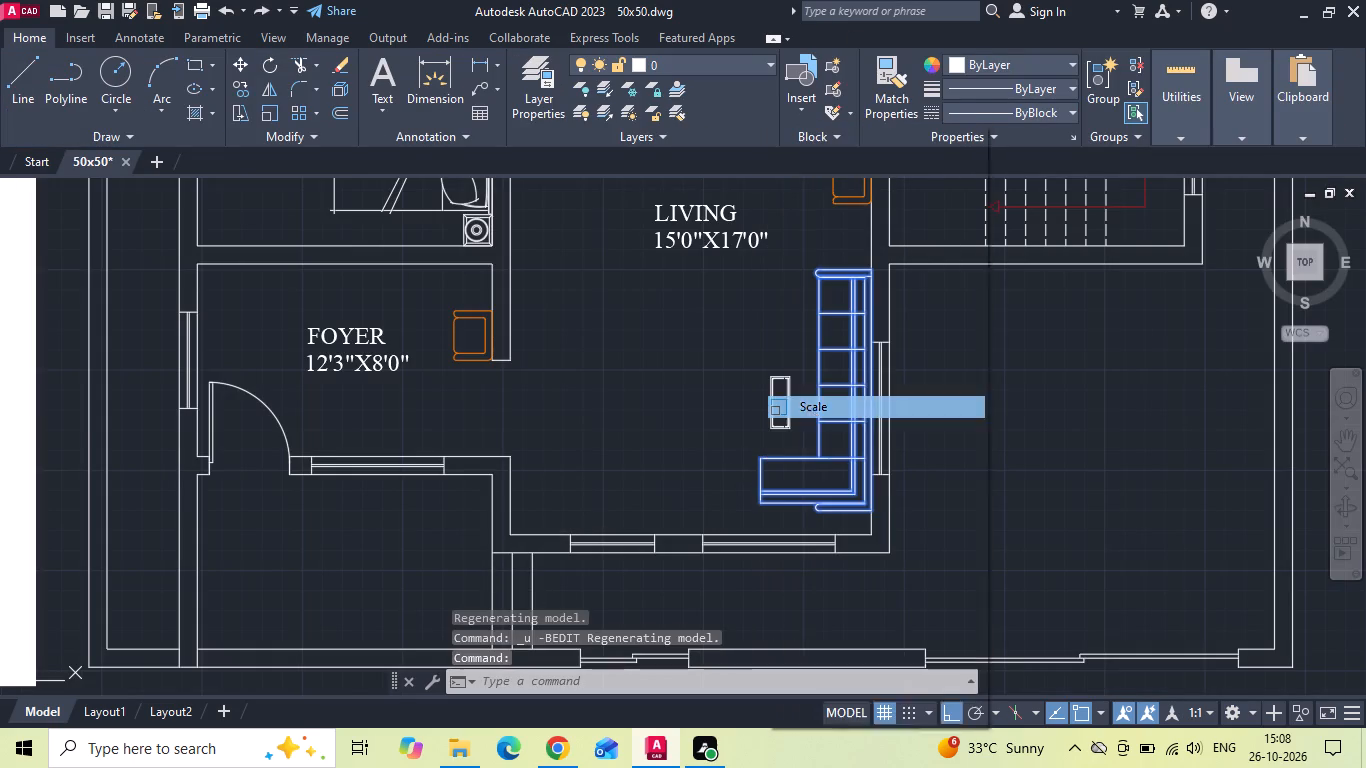
click(869, 517)
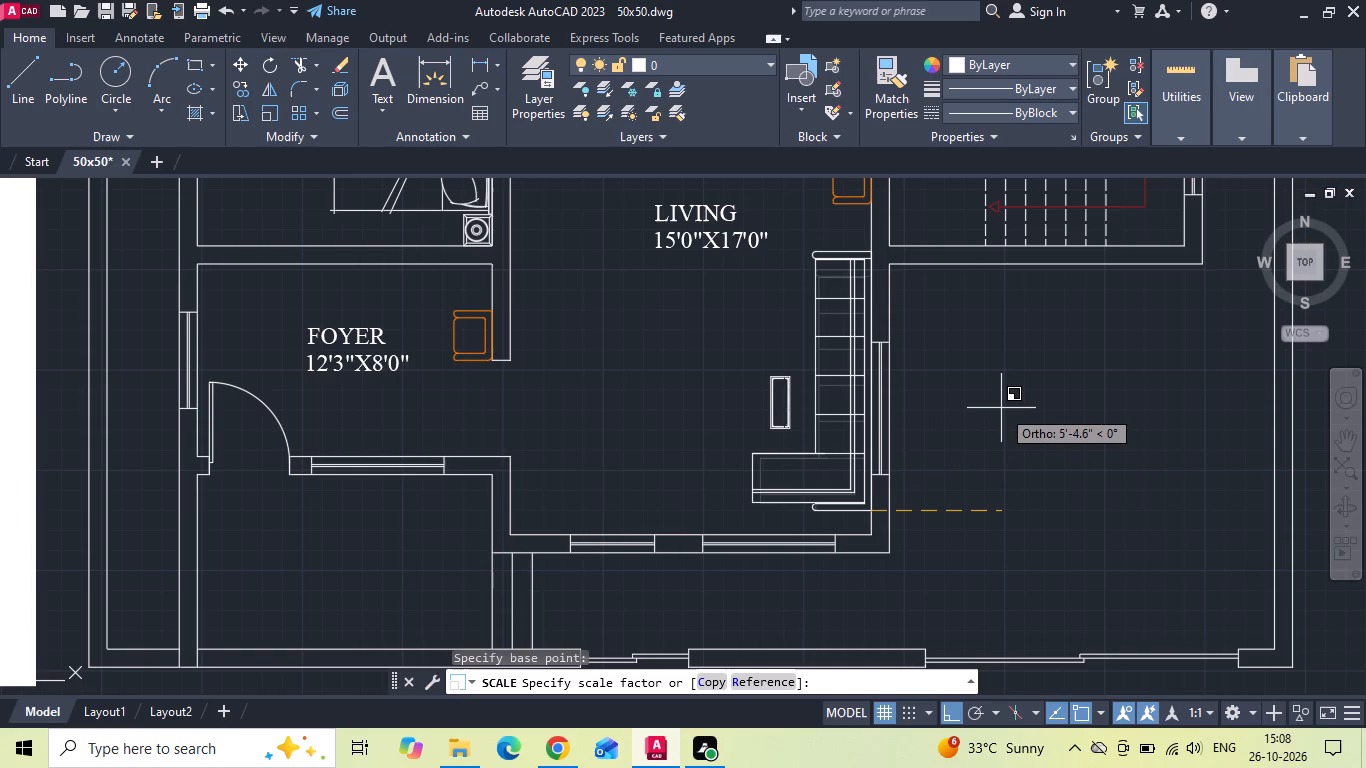
scroll(1001, 408, down, 1)
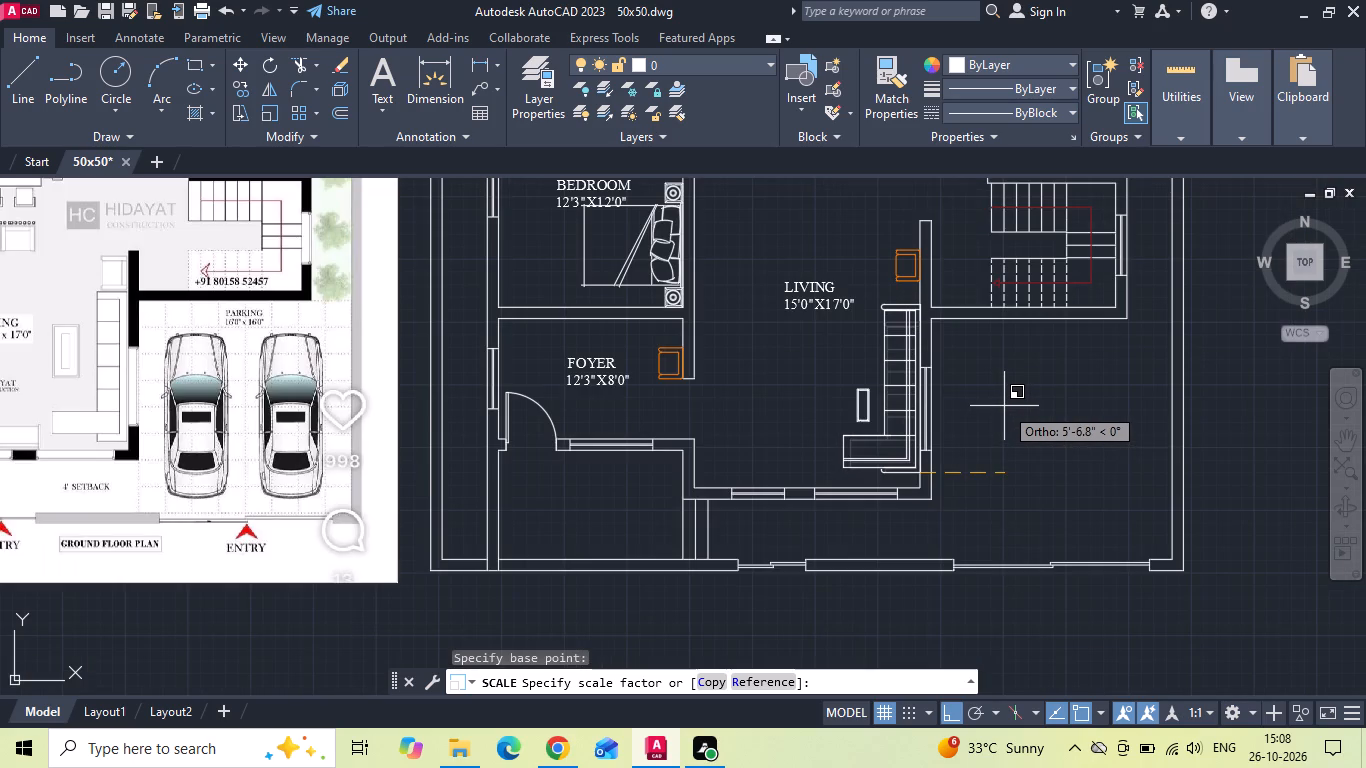
click(1004, 406)
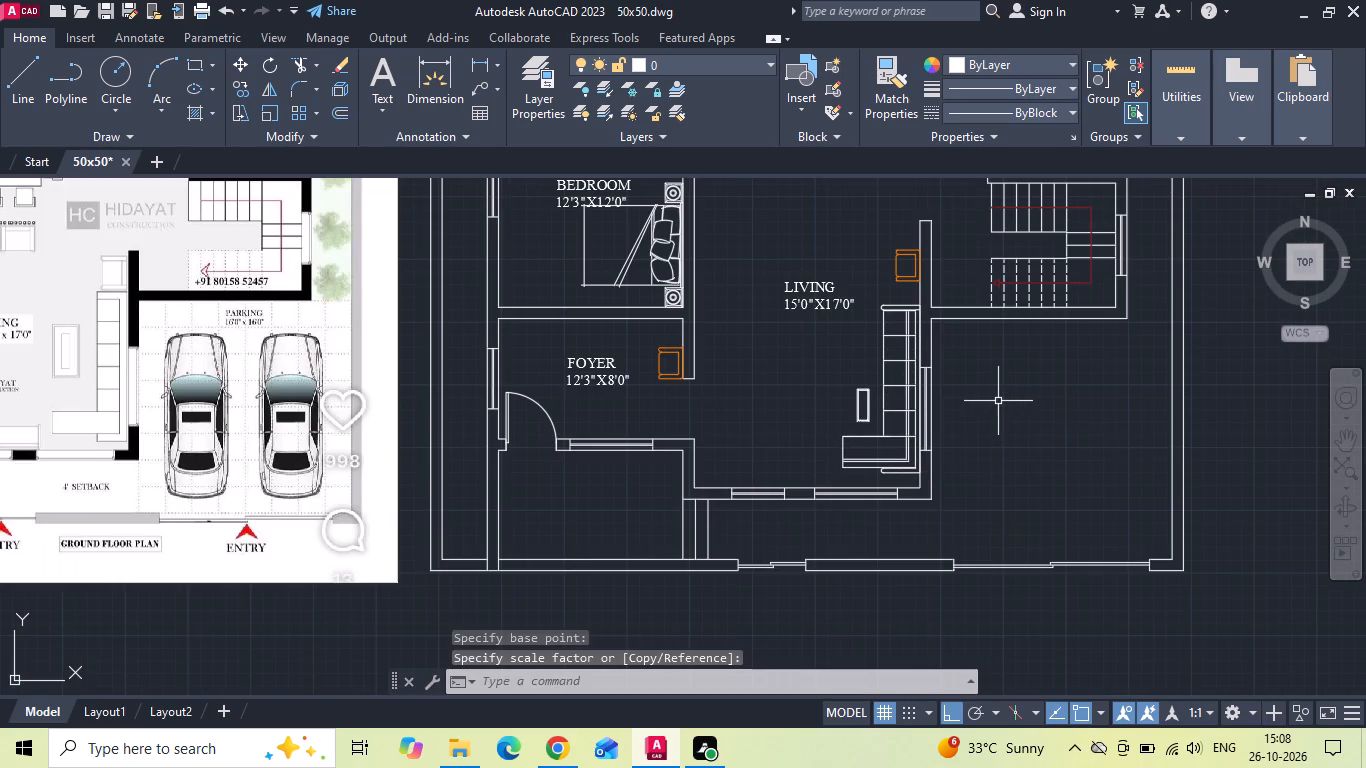
Enlarge the centre table by scaling it from its lower-left corner.
scroll(918, 418, up, 2)
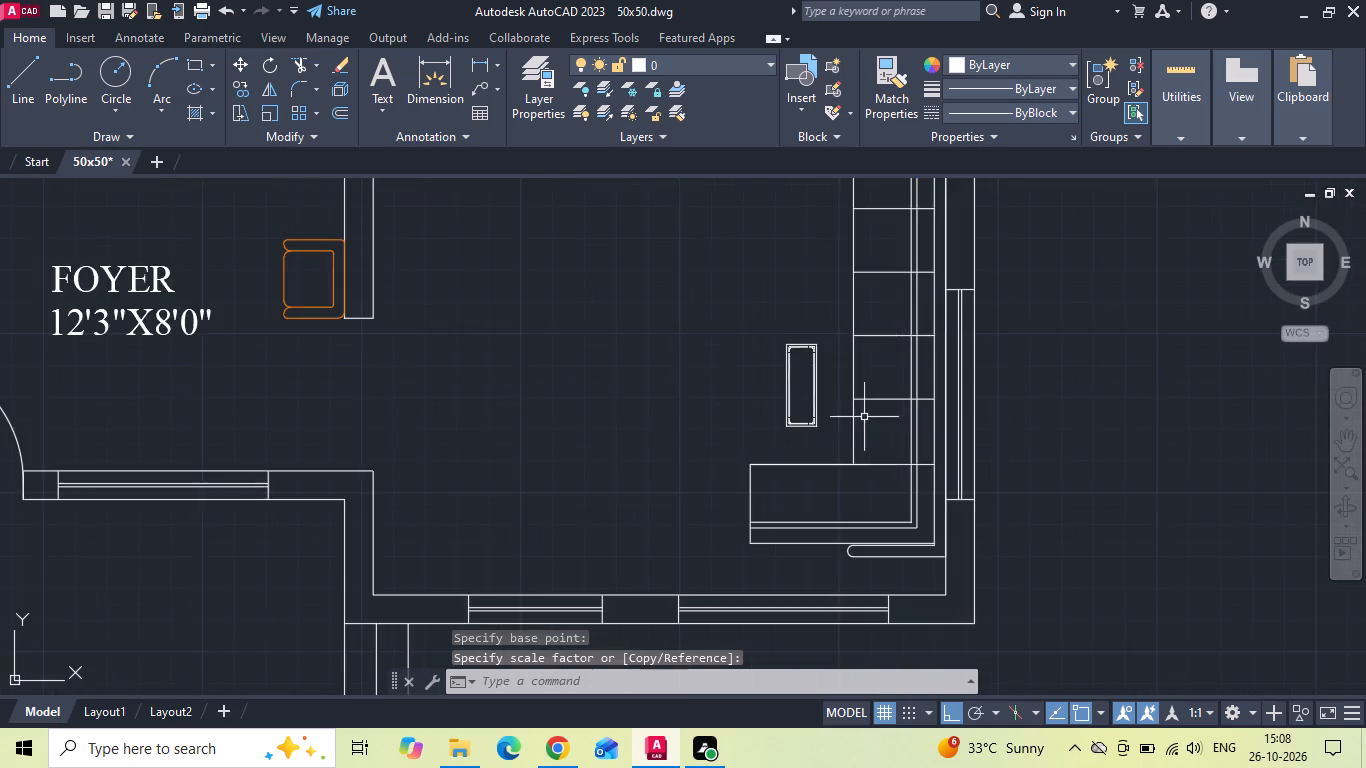
scroll(818, 393, up, 1)
drag(838, 263, 777, 394)
click(770, 405)
right_click(770, 405)
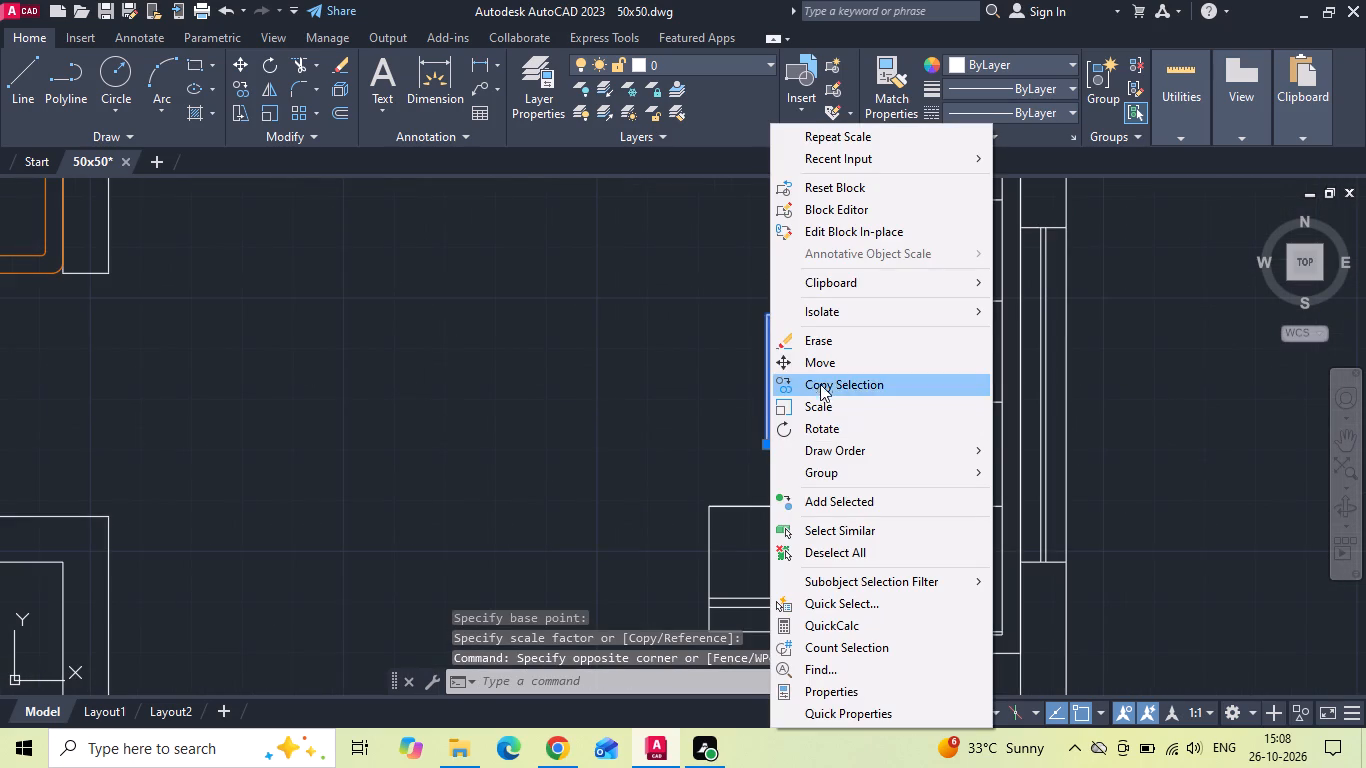
click(817, 406)
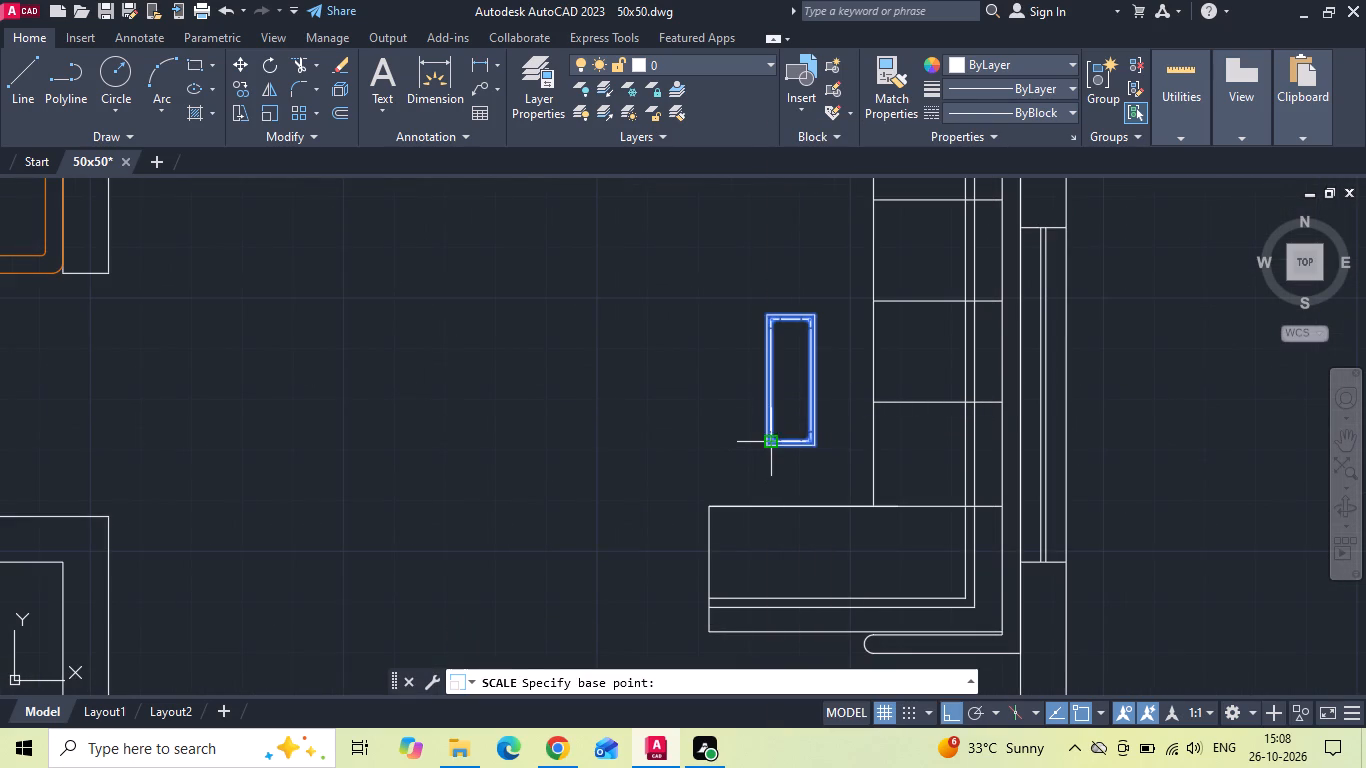
click(761, 451)
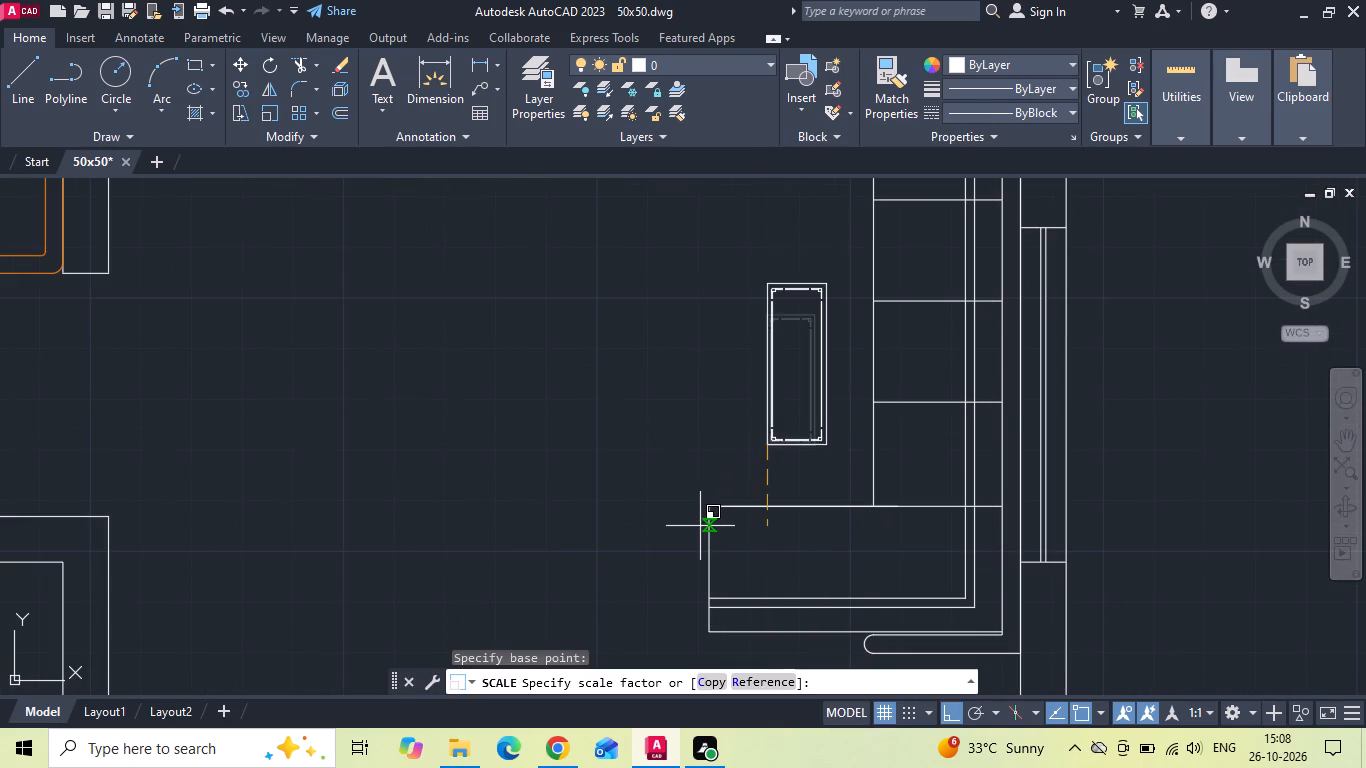
click(696, 537)
Move the enlarged centre table straight up, away from the sofa's short leg.
scroll(755, 395, down, 1)
click(796, 306)
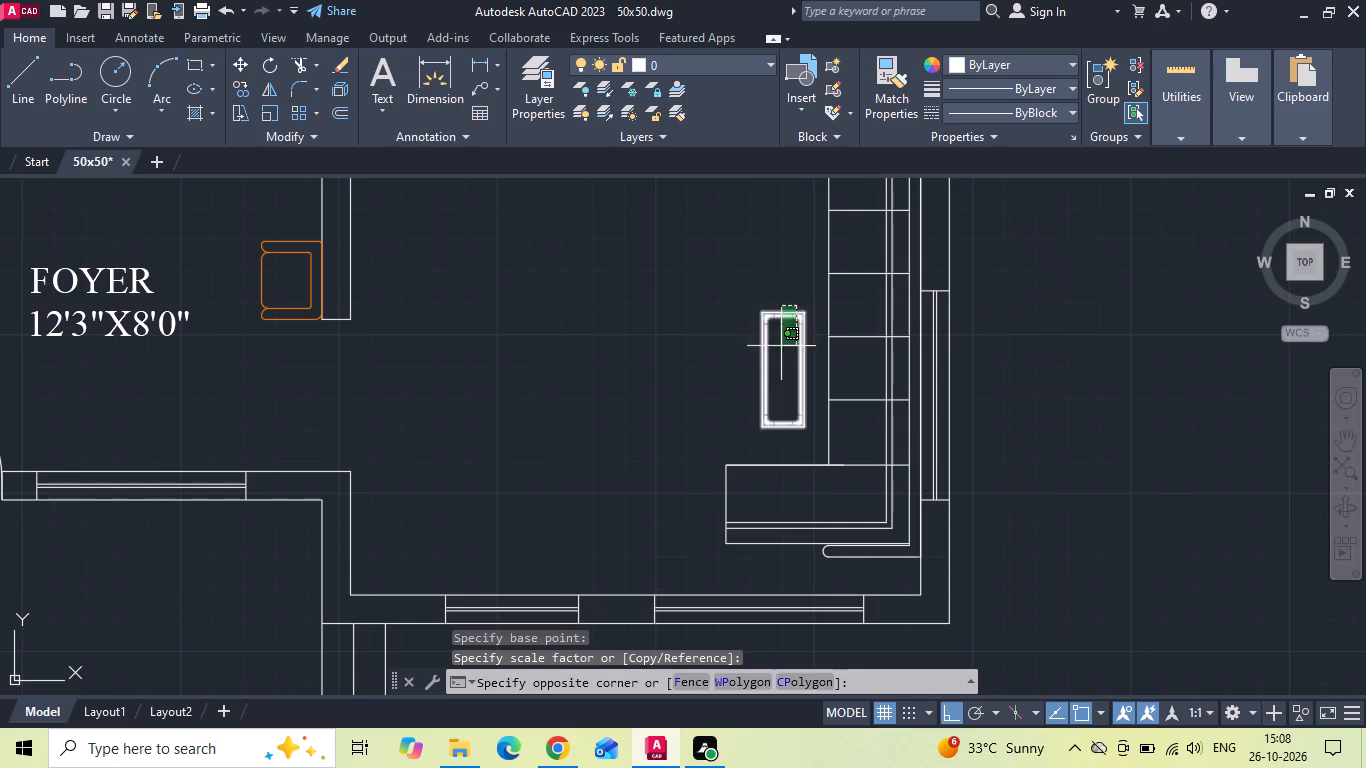
click(781, 352)
right_click(781, 353)
click(805, 372)
scroll(736, 460, down, 2)
click(767, 410)
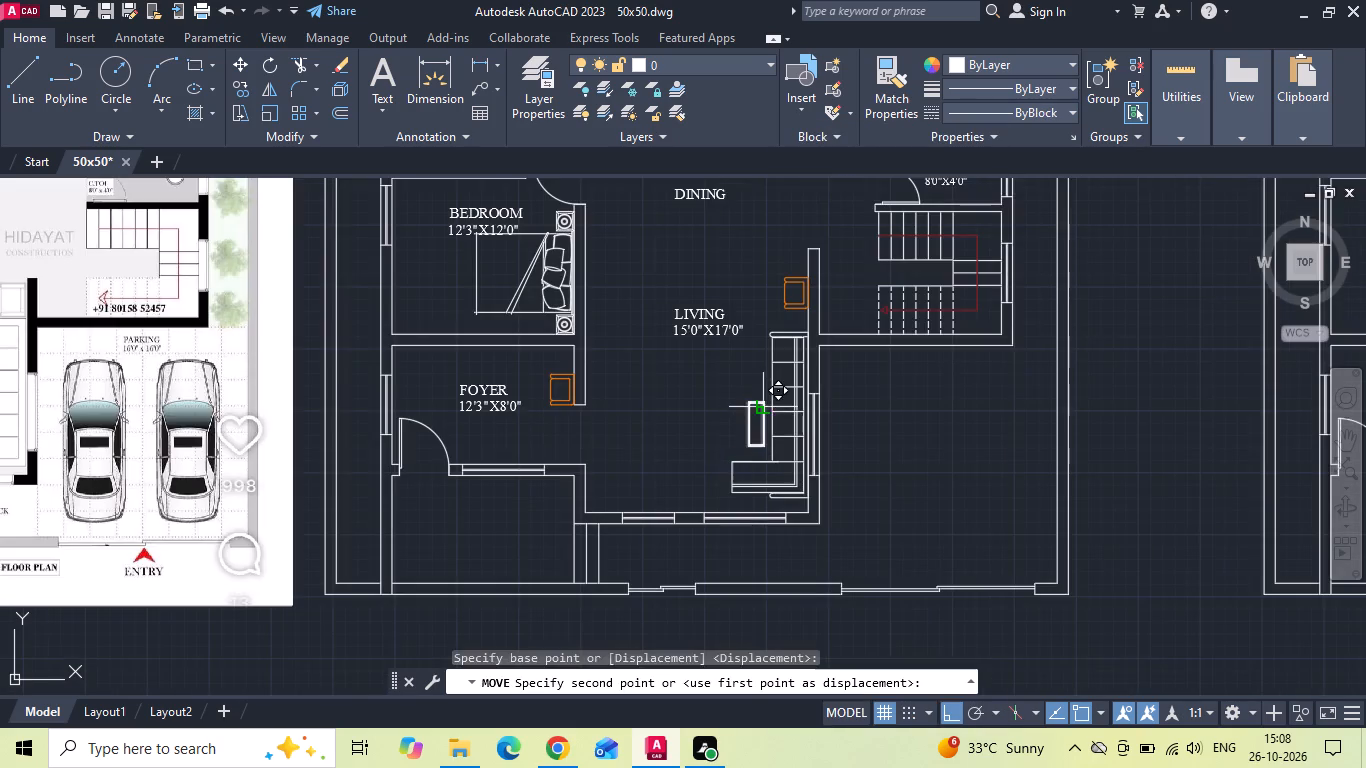
scroll(768, 405, up, 2)
click(756, 362)
Shift the centre table slightly left, away from the sofa's long seat row.
scroll(855, 406, down, 1)
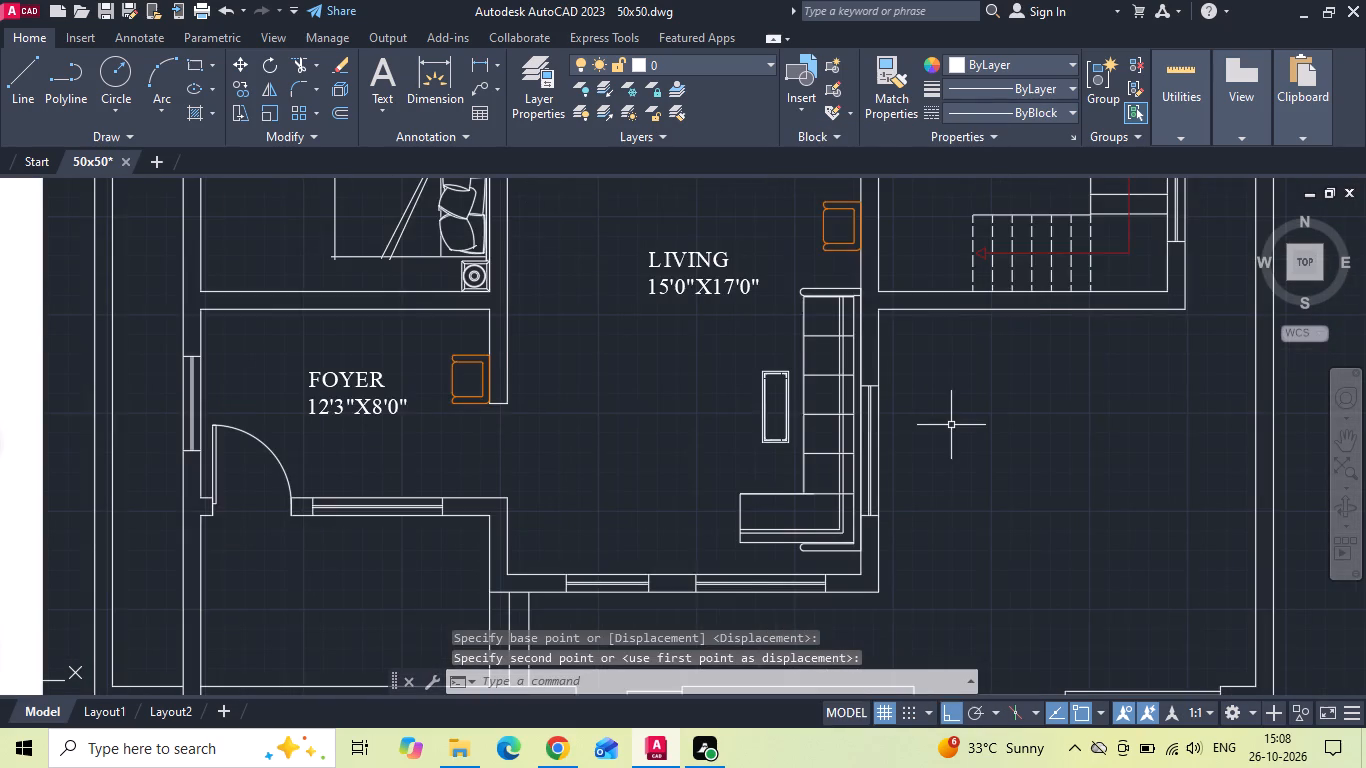
scroll(951, 425, down, 1)
scroll(907, 422, up, 1)
scroll(706, 413, up, 2)
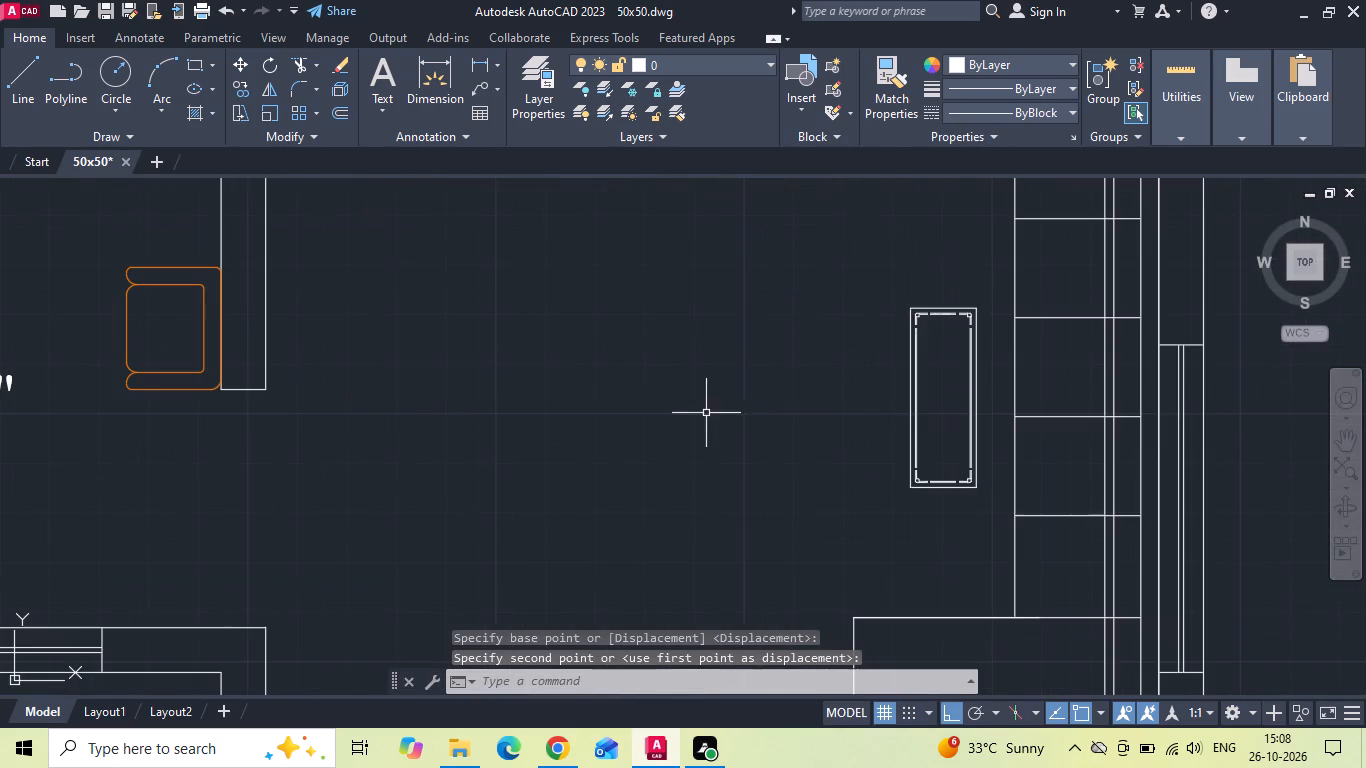
drag(925, 334, 916, 329)
click(850, 303)
right_click(847, 302)
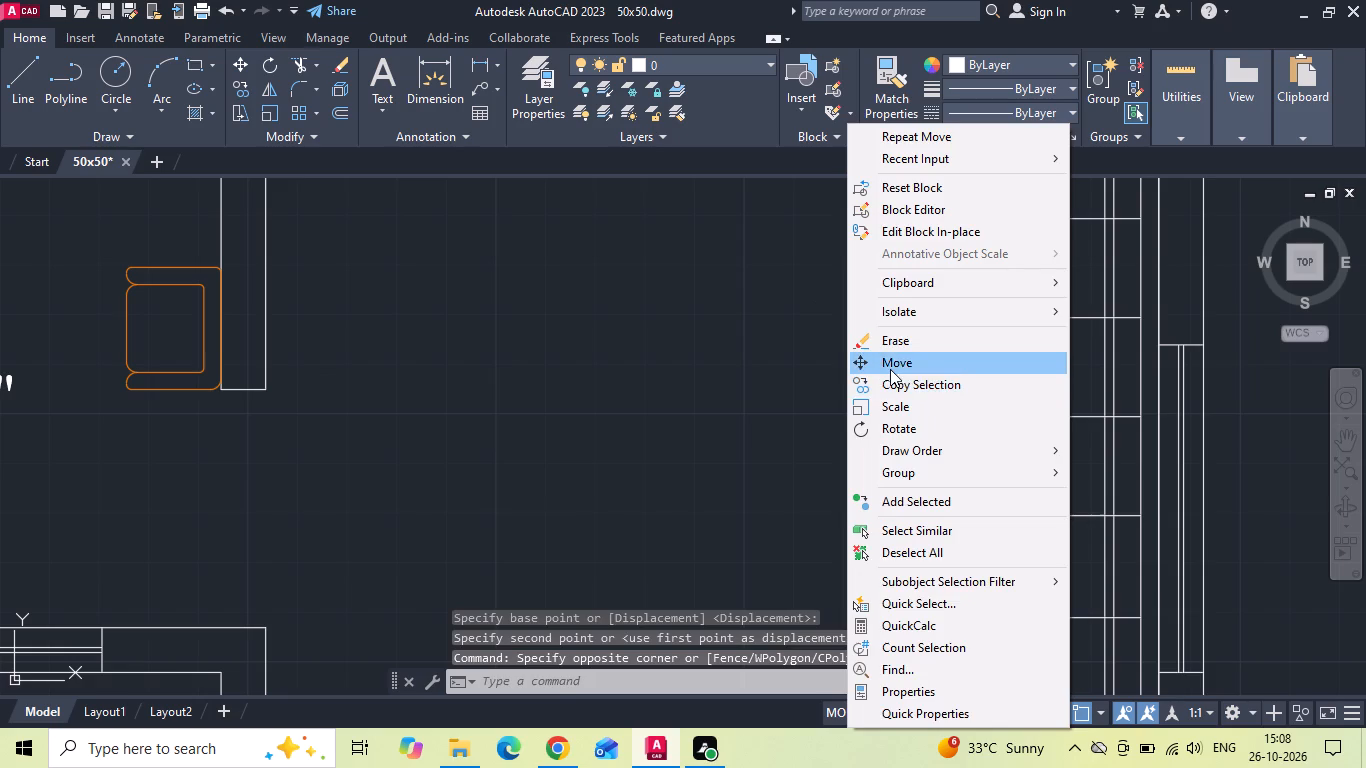
click(890, 369)
click(836, 375)
click(815, 373)
Explode the L-shaped sofa block into separate lines.
scroll(811, 372, down, 3)
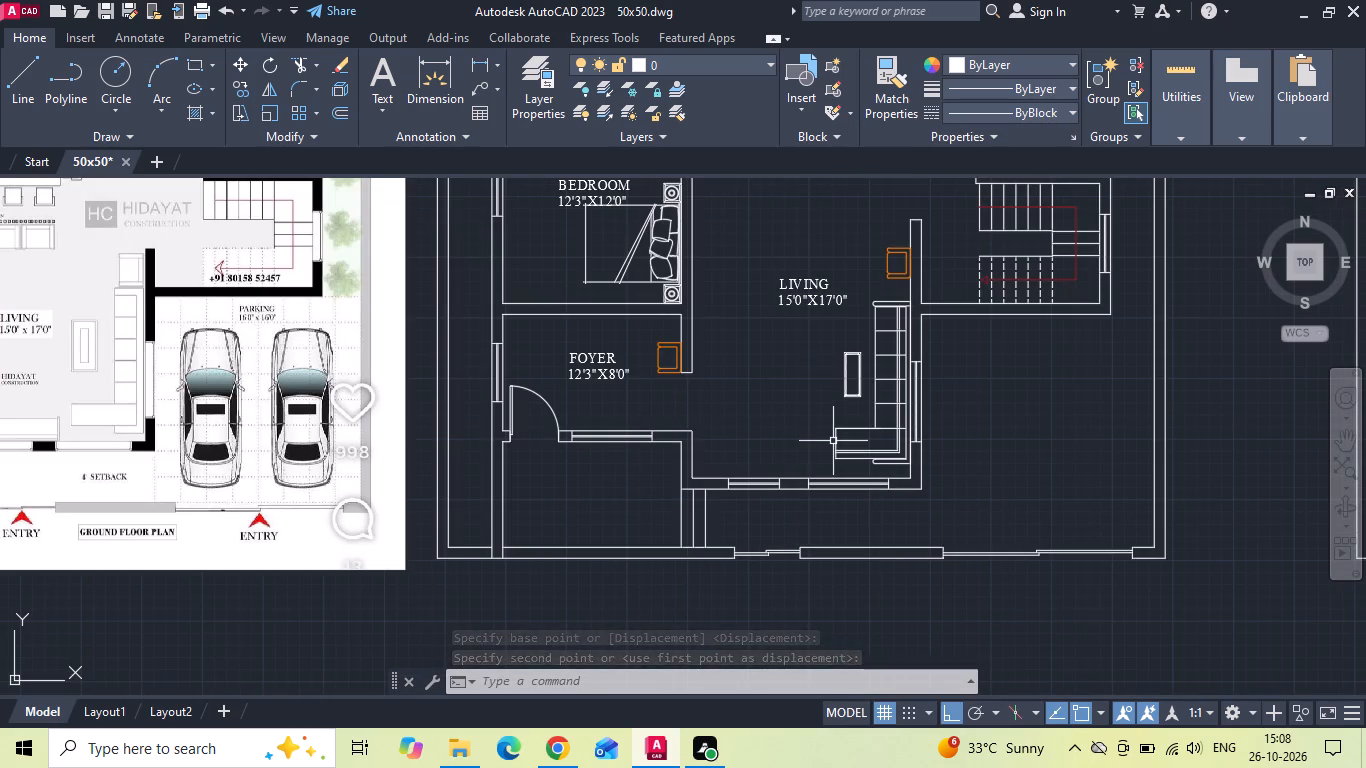
click(841, 442)
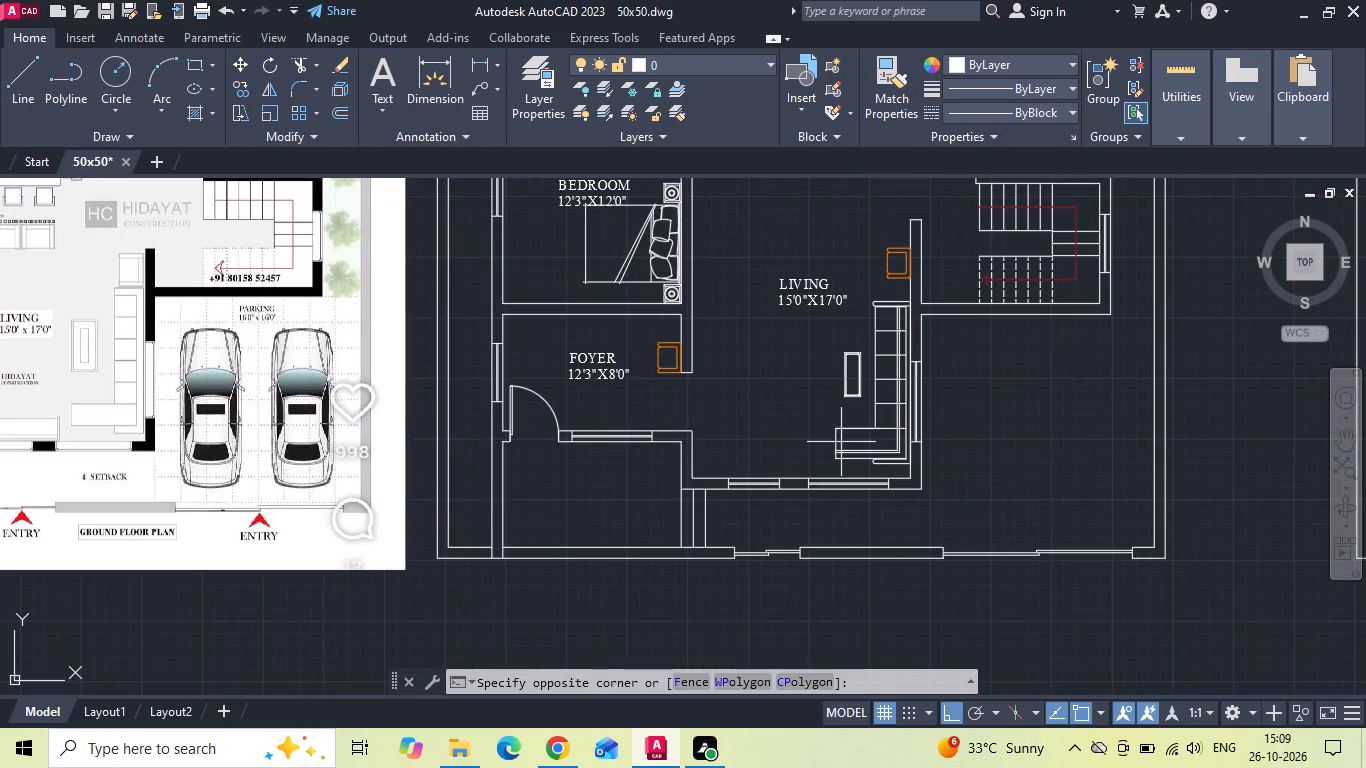
click(809, 443)
text(X)
key(space)
Move the end line of the sofa's short leg 1'6" left, away from the window wall.
scroll(835, 441, up, 2)
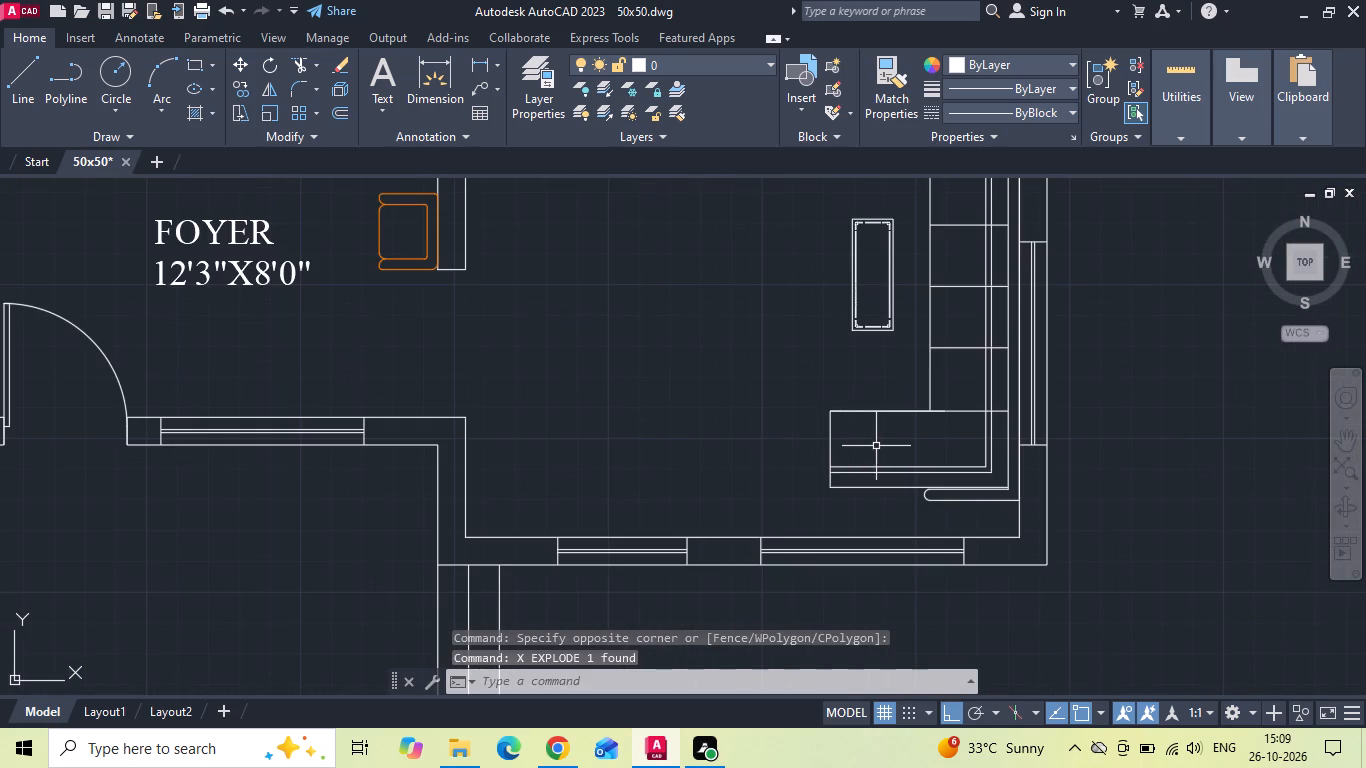
click(877, 446)
click(805, 441)
right_click(805, 441)
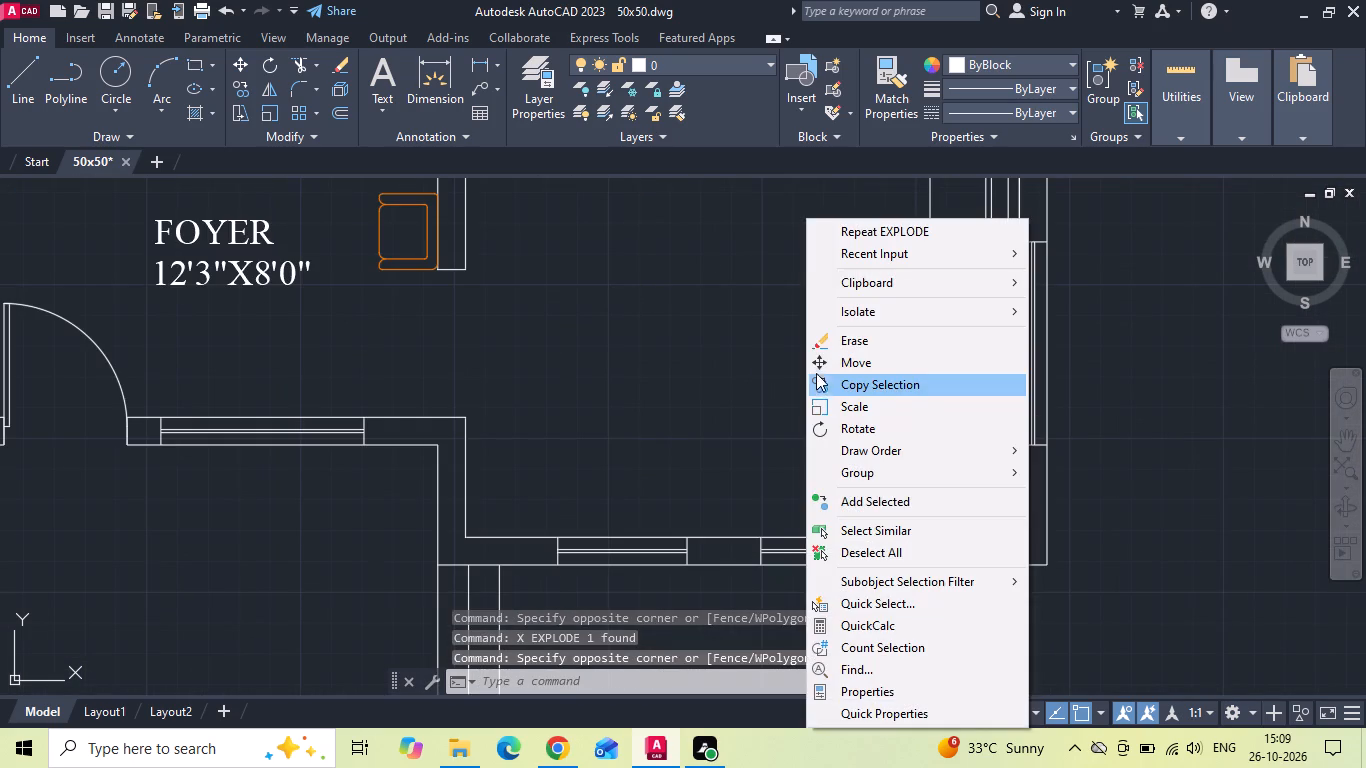
click(816, 373)
drag(785, 386, 693, 390)
key(1)
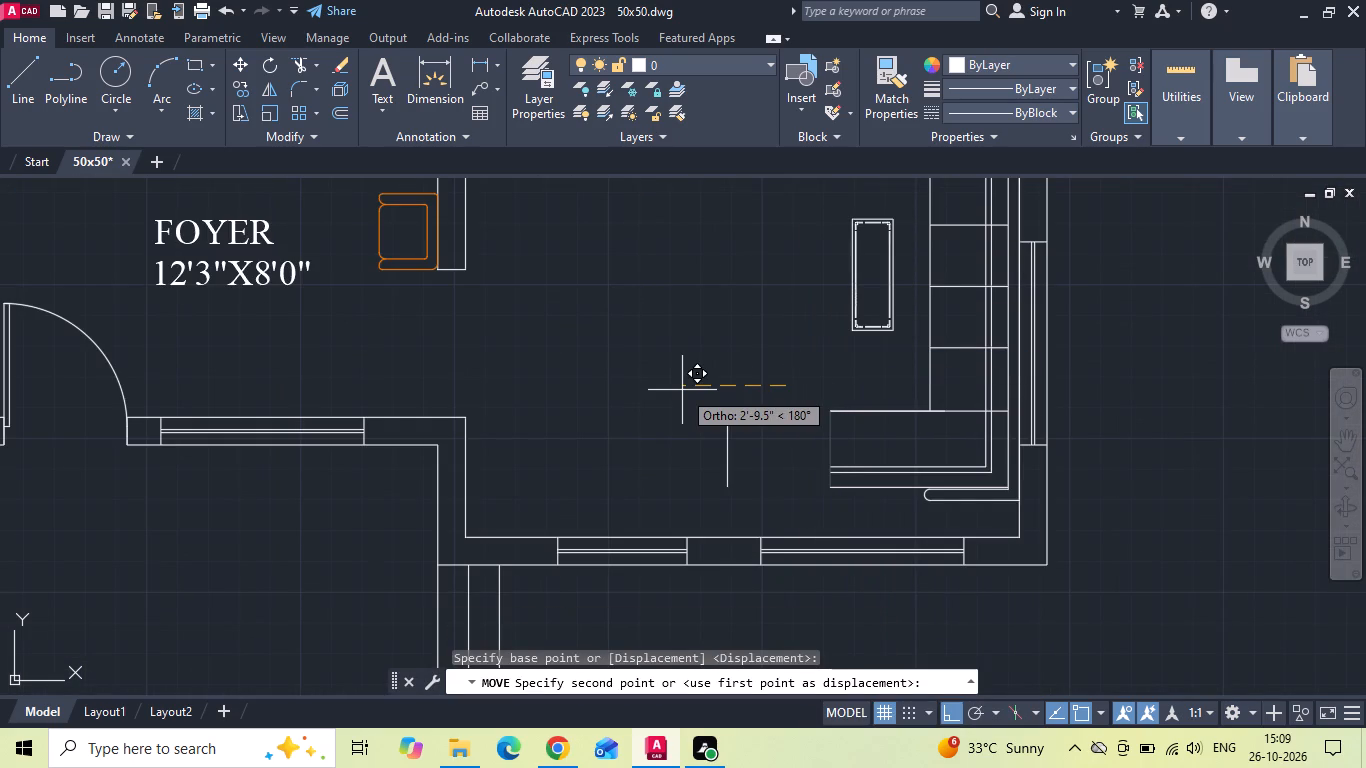
key(apostrophe)
text(6)
key(space)
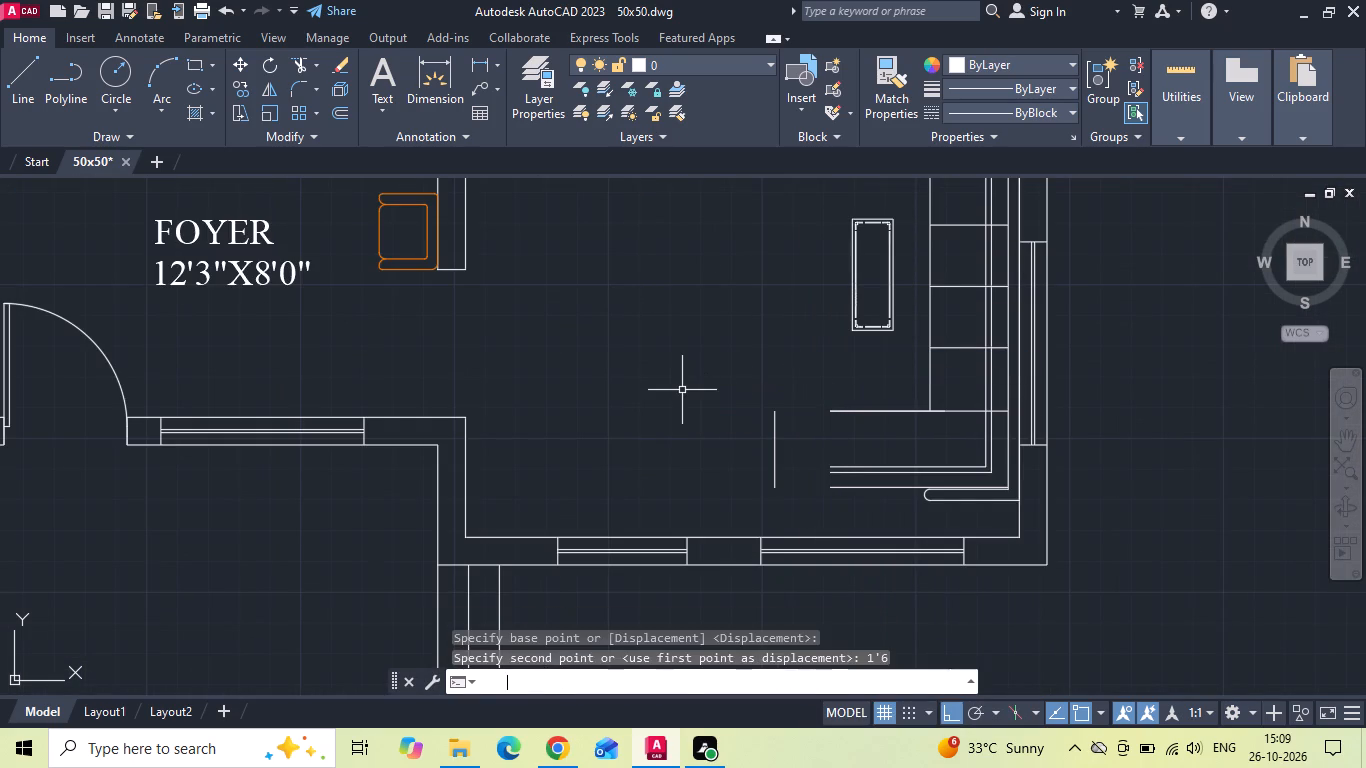
Extend the open horizontal lines of the sofa's short leg to its moved end line.
key(e)
key(x)
key(space)
drag(839, 399, 855, 497)
key(Escape)
Copy the outline and backrest lines of the sofa's short leg about 7'-6" to the left along the front window wall.
scroll(844, 491, down, 3)
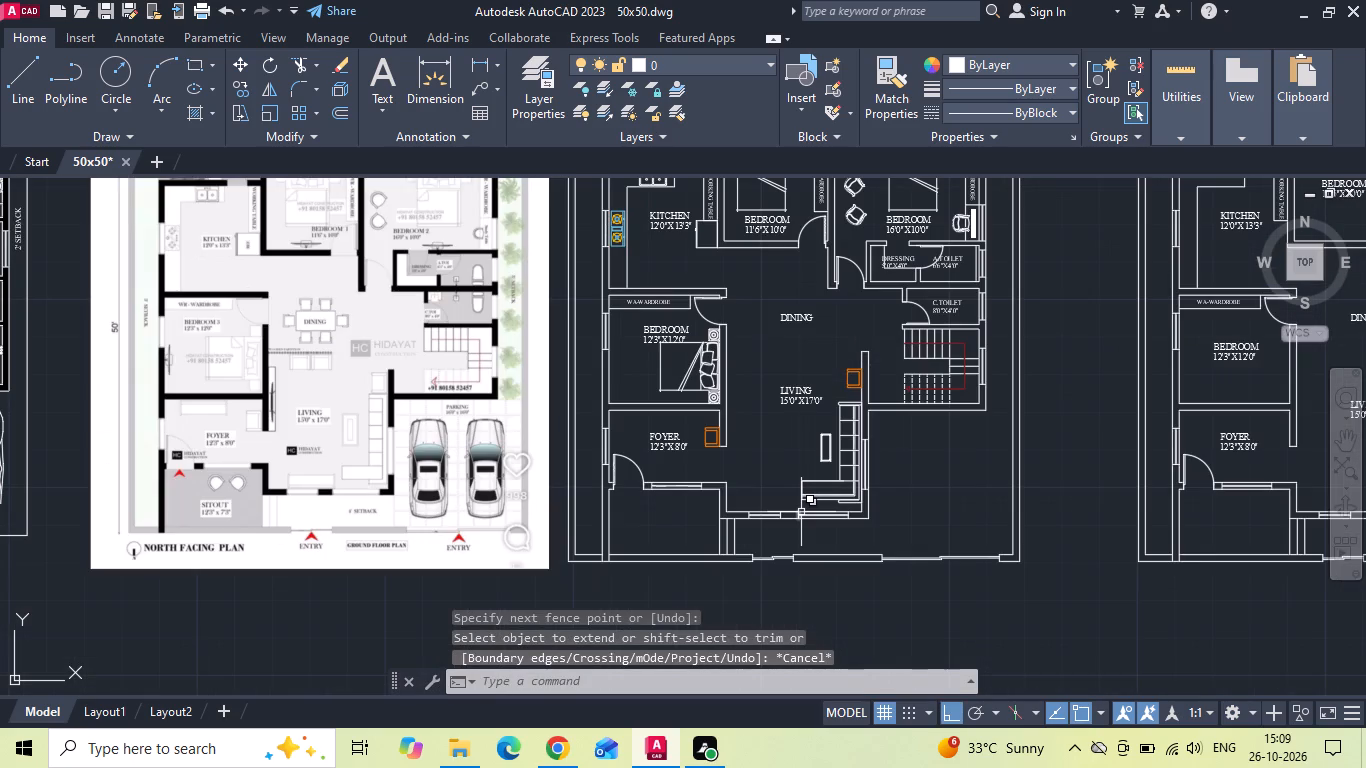
scroll(815, 519, up, 2)
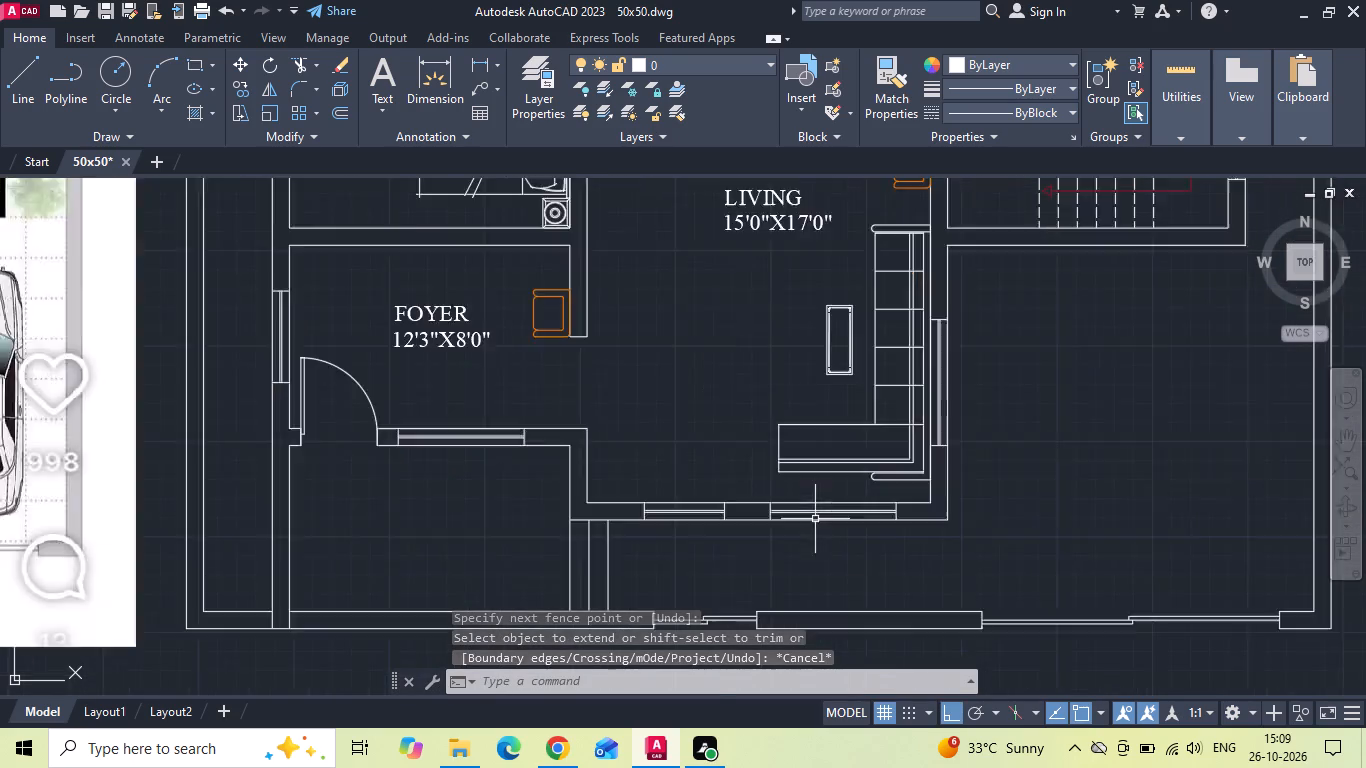
scroll(815, 519, up, 1)
drag(697, 352, 708, 360)
scroll(984, 444, up, 1)
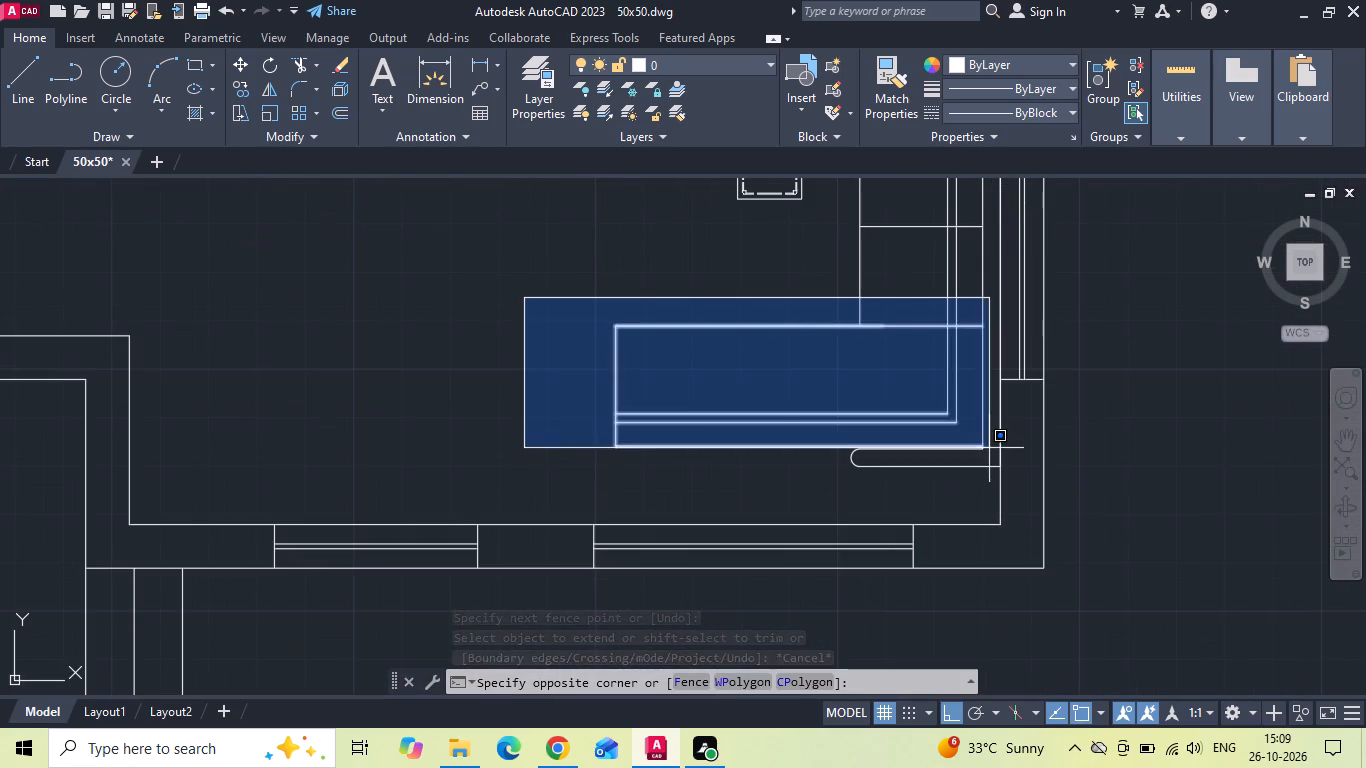
click(990, 450)
right_click(716, 343)
click(777, 416)
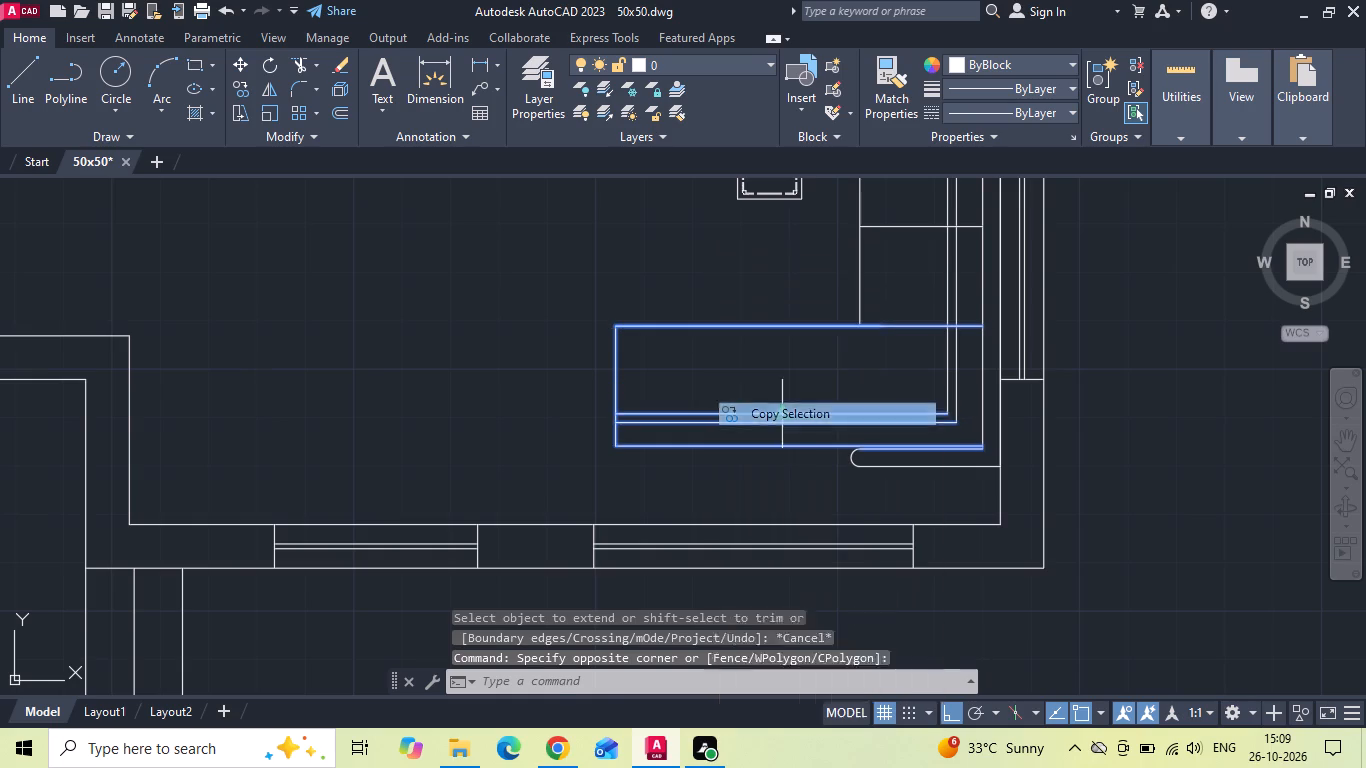
drag(741, 404, 726, 405)
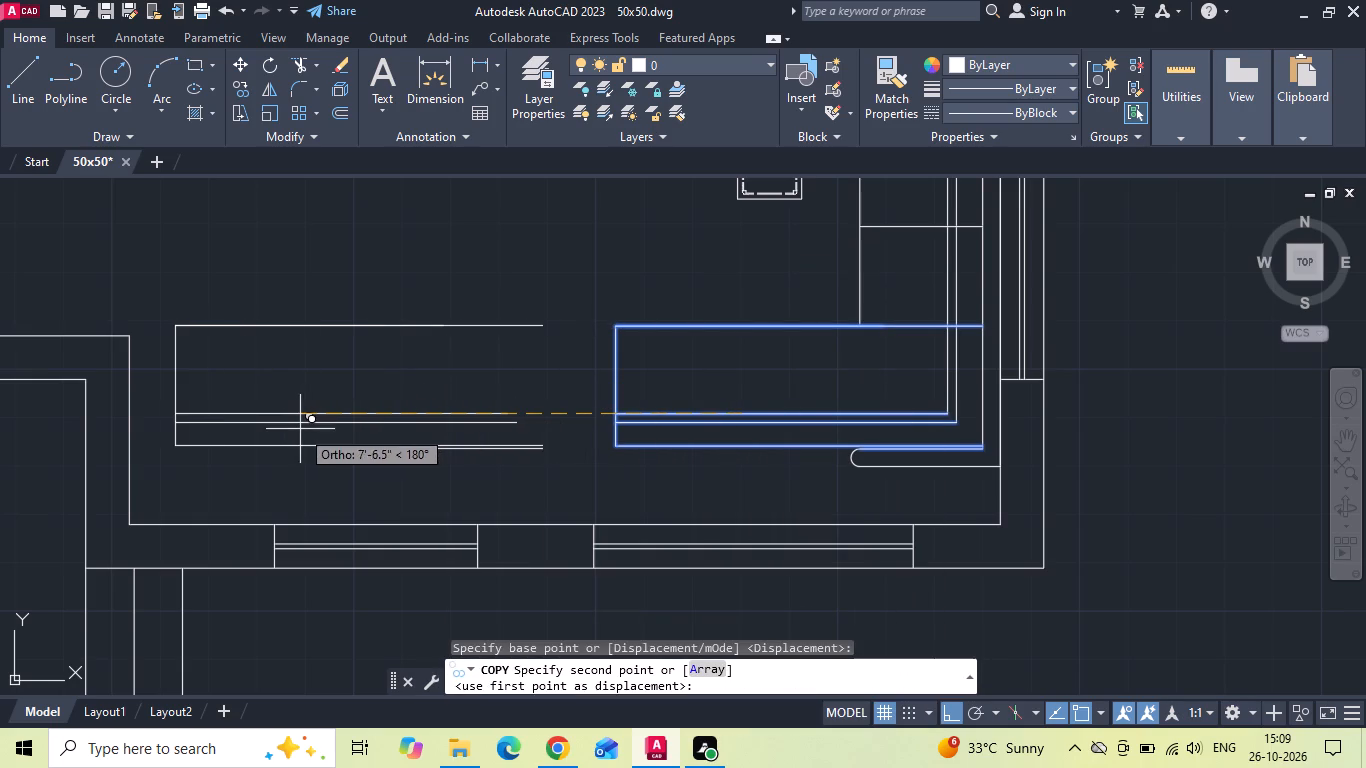
click(300, 429)
key(Escape)
Delete the stray armrest line beneath the copied sofa piece.
scroll(444, 476, up, 2)
click(458, 408)
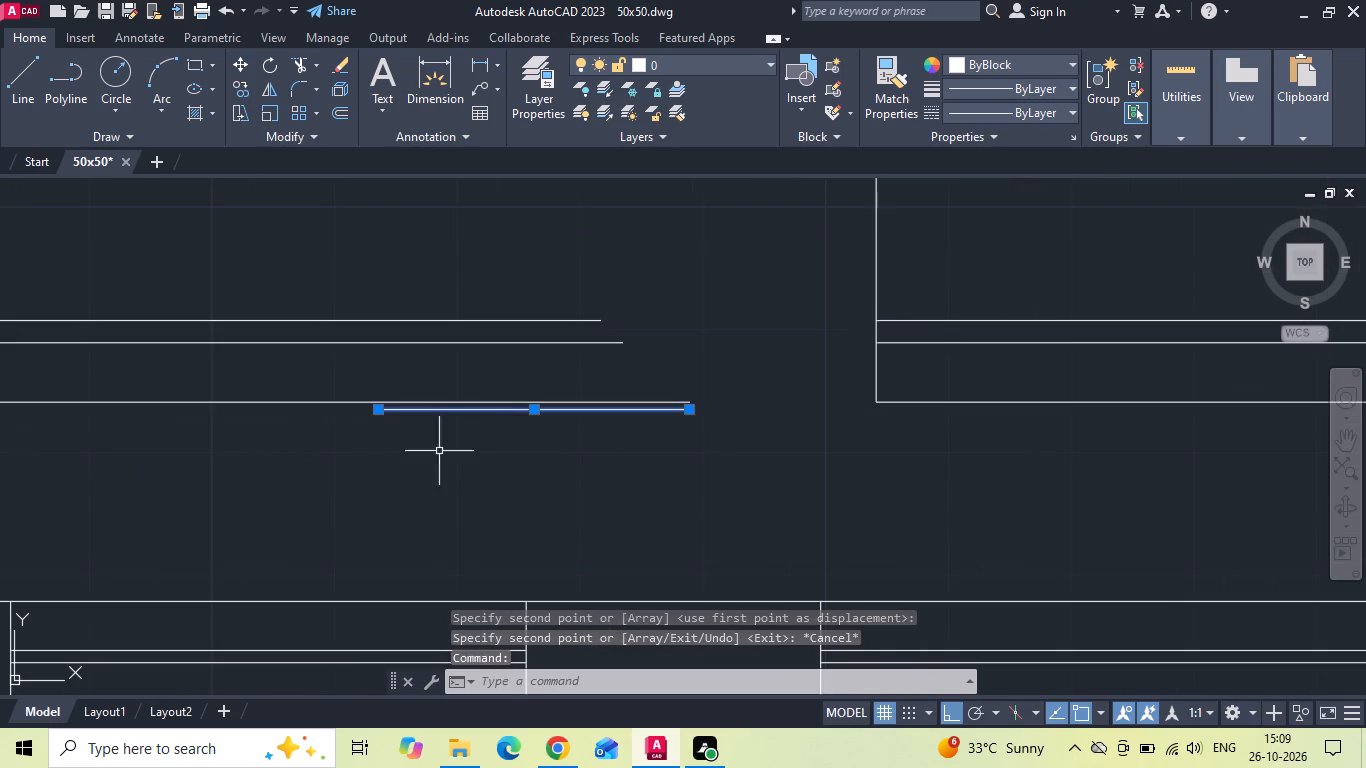
key(Delete)
Draw a vertical line closing the open right end of the copied sofa piece.
scroll(454, 554, down, 1)
key(l)
key(space)
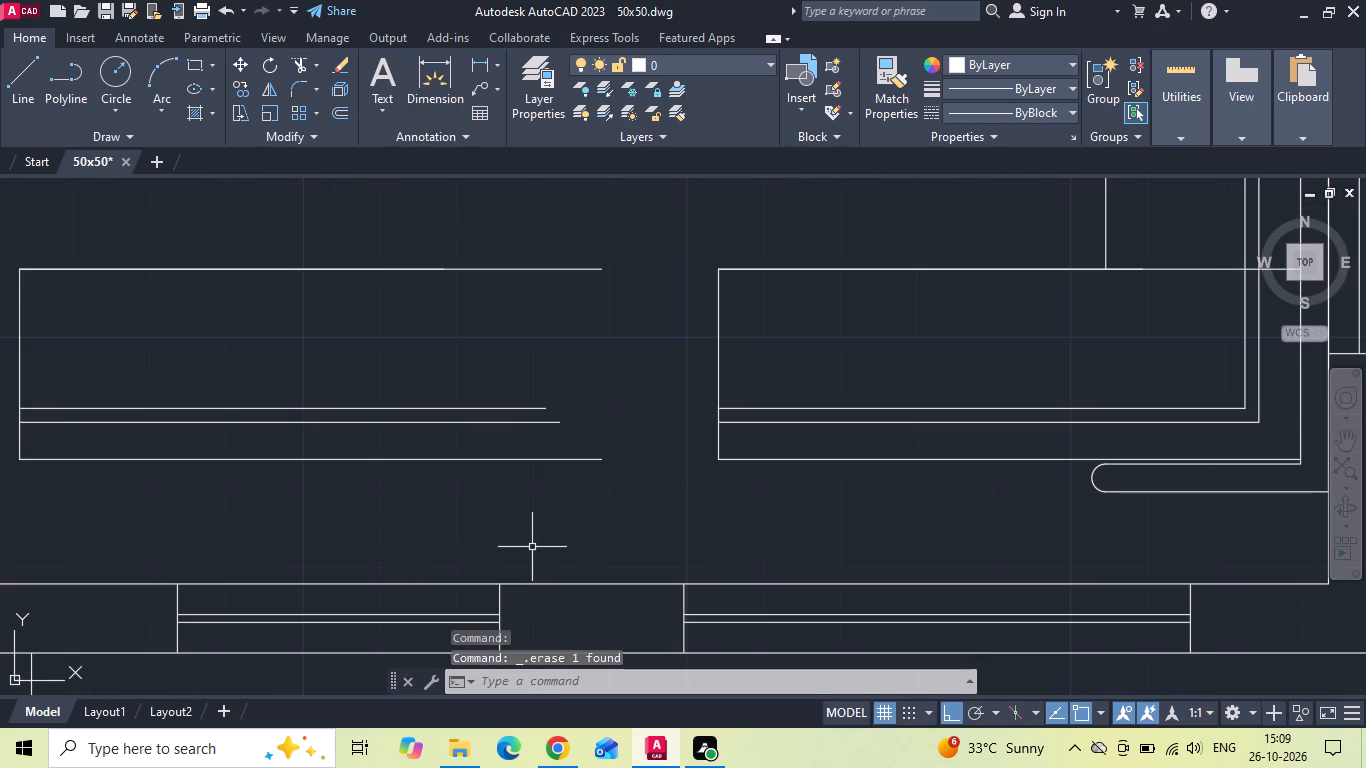
click(601, 270)
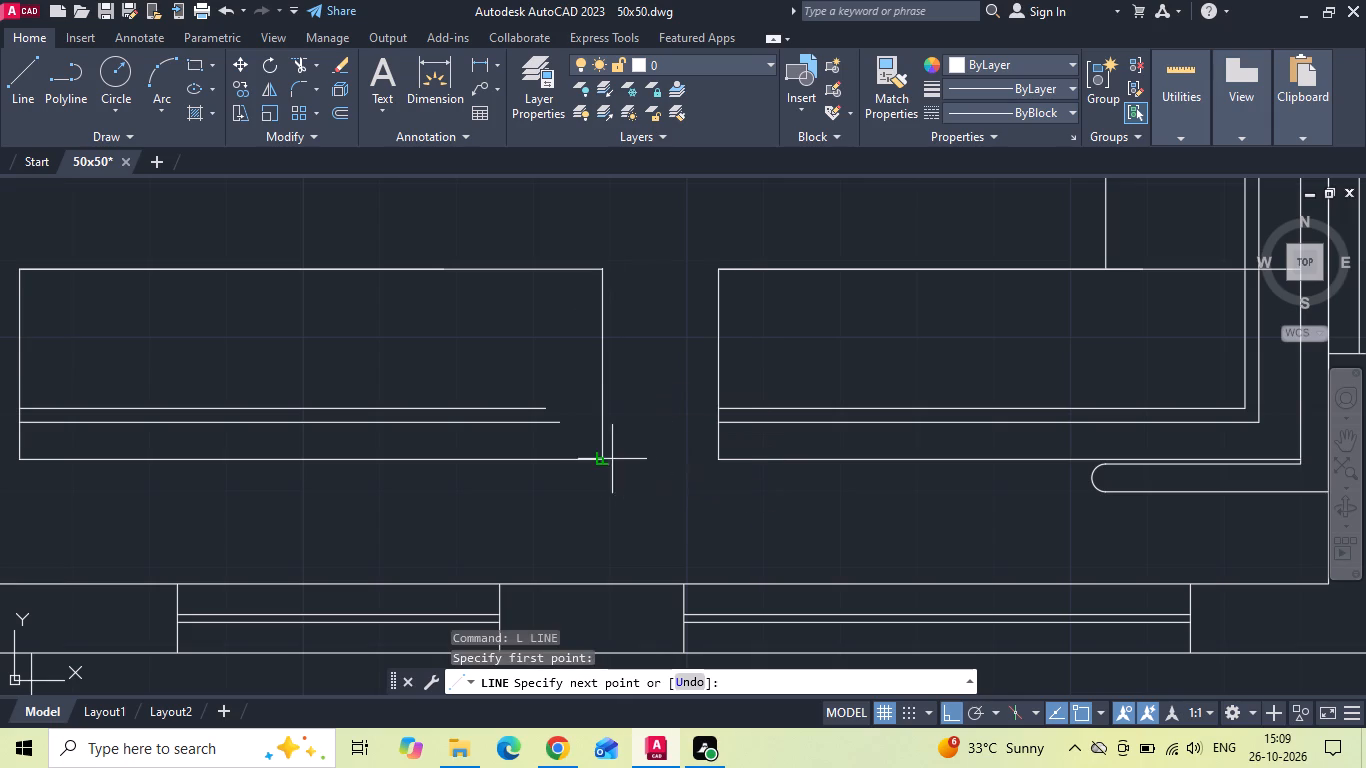
click(598, 455)
key(Escape)
Extend the two backrest lines of the copied sofa piece to its new right end line.
text(ES)
key(x)
key(space)
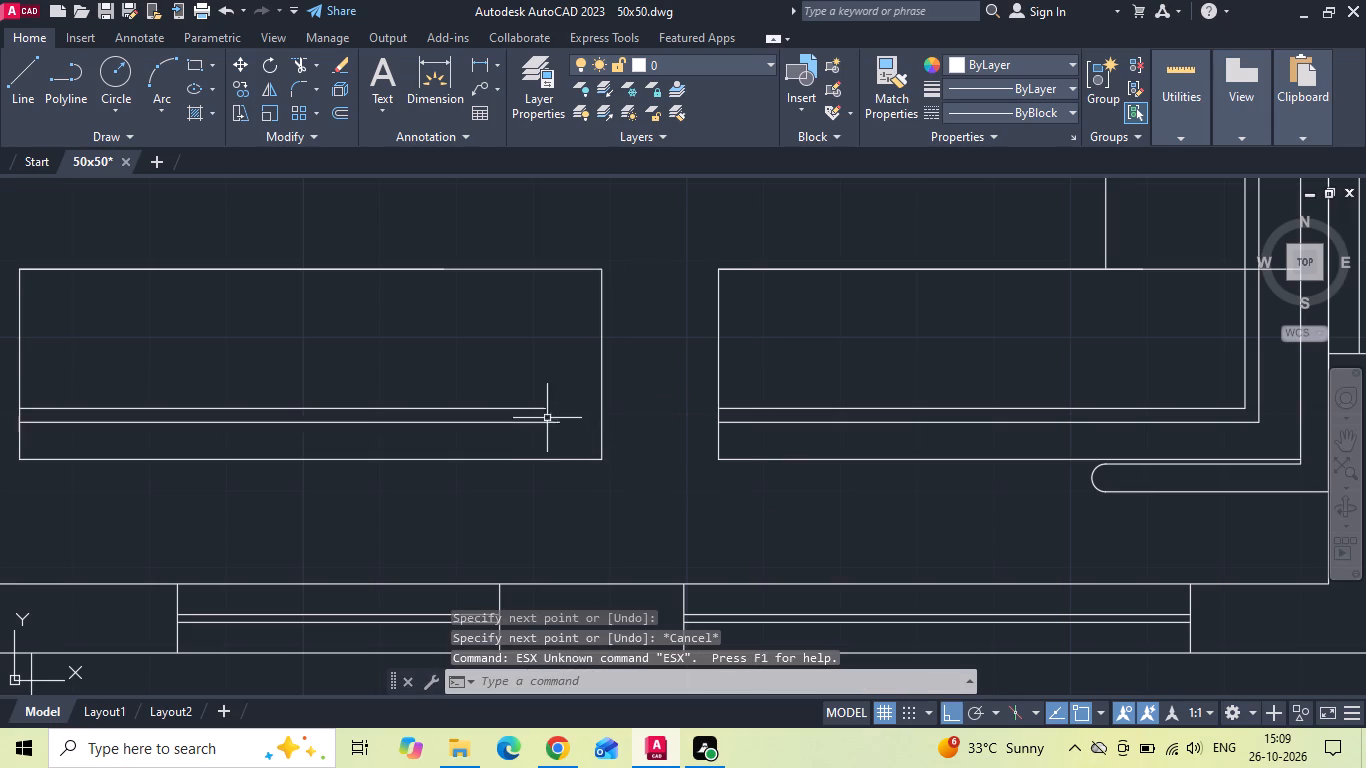
key(e)
text(X)
key(space)
drag(525, 443, 537, 392)
scroll(547, 399, down, 4)
middle_drag(440, 464, 744, 433)
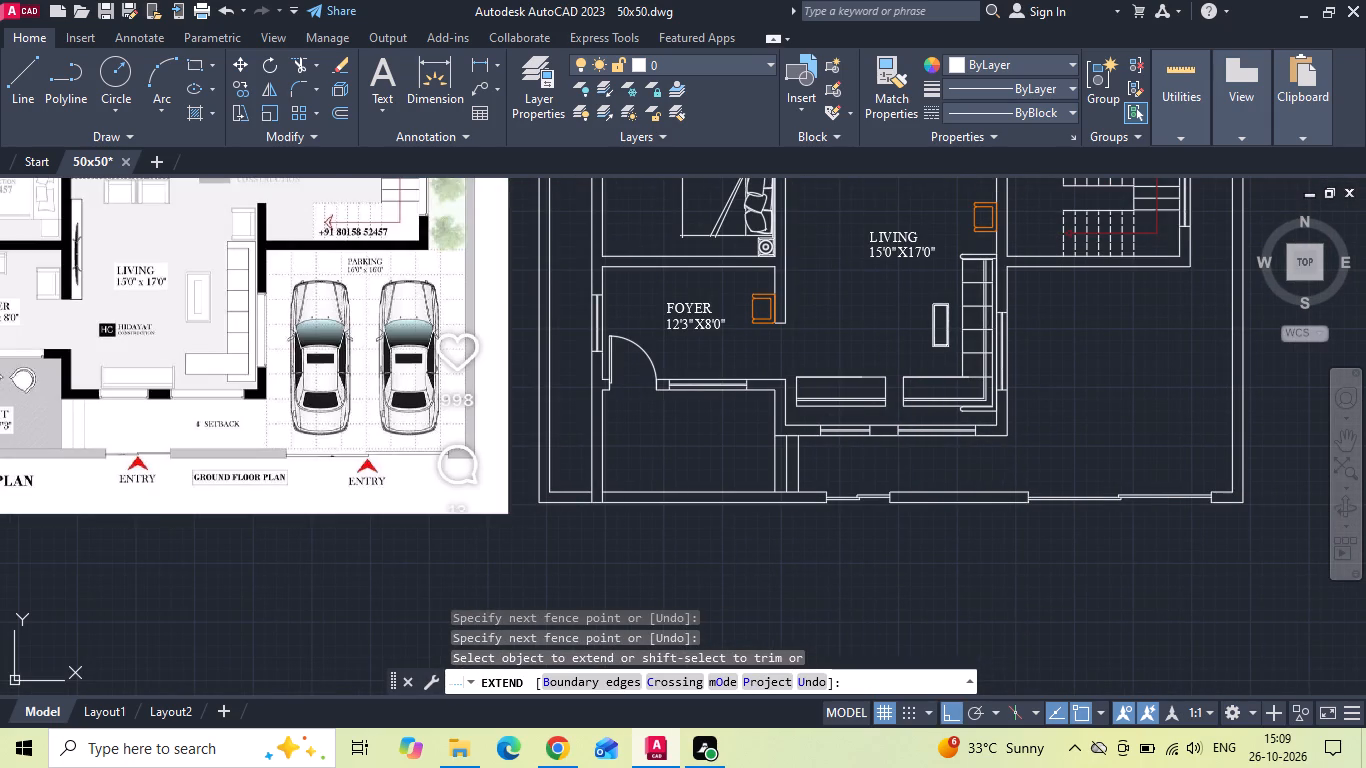
key(Escape)
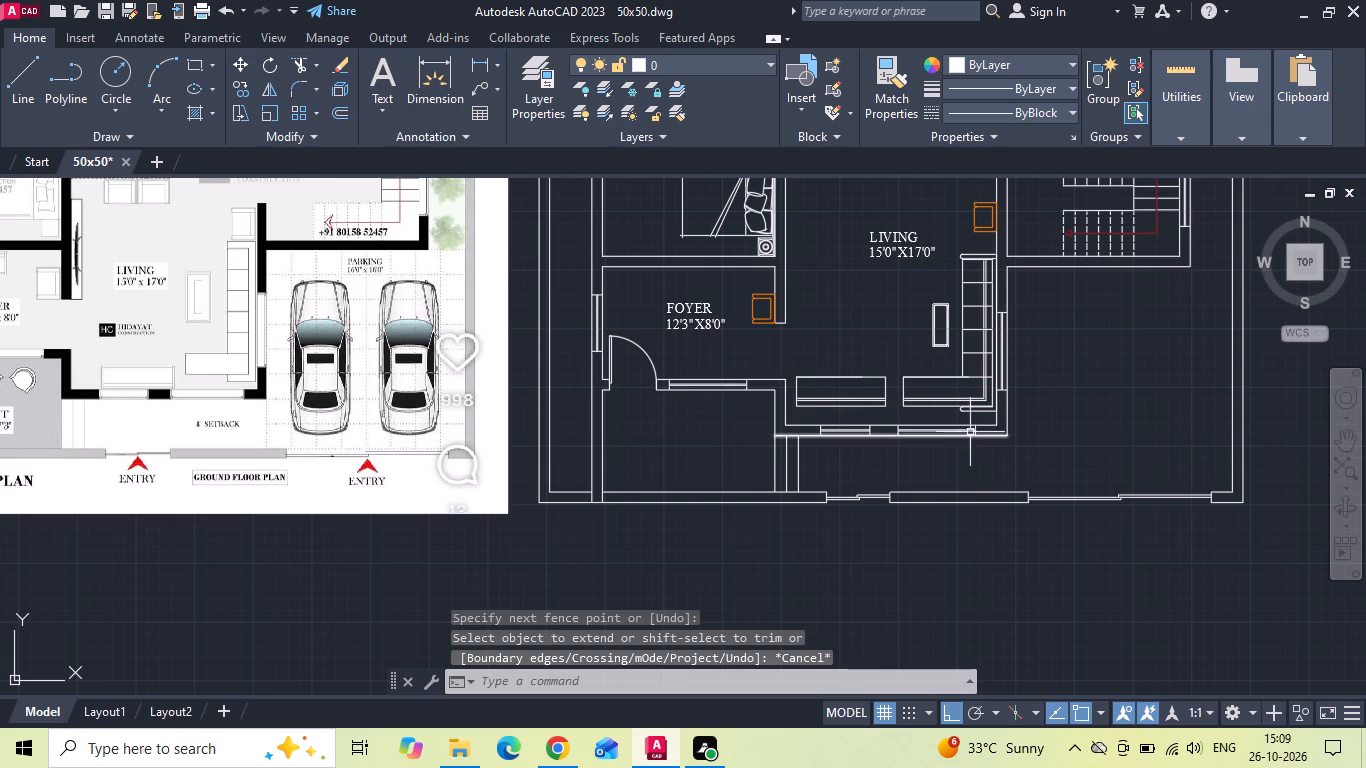
Delete the duplicate short lines overlapping the front edges of the copied sofa piece and the L-shaped sofa's short leg.
scroll(892, 412, up, 3)
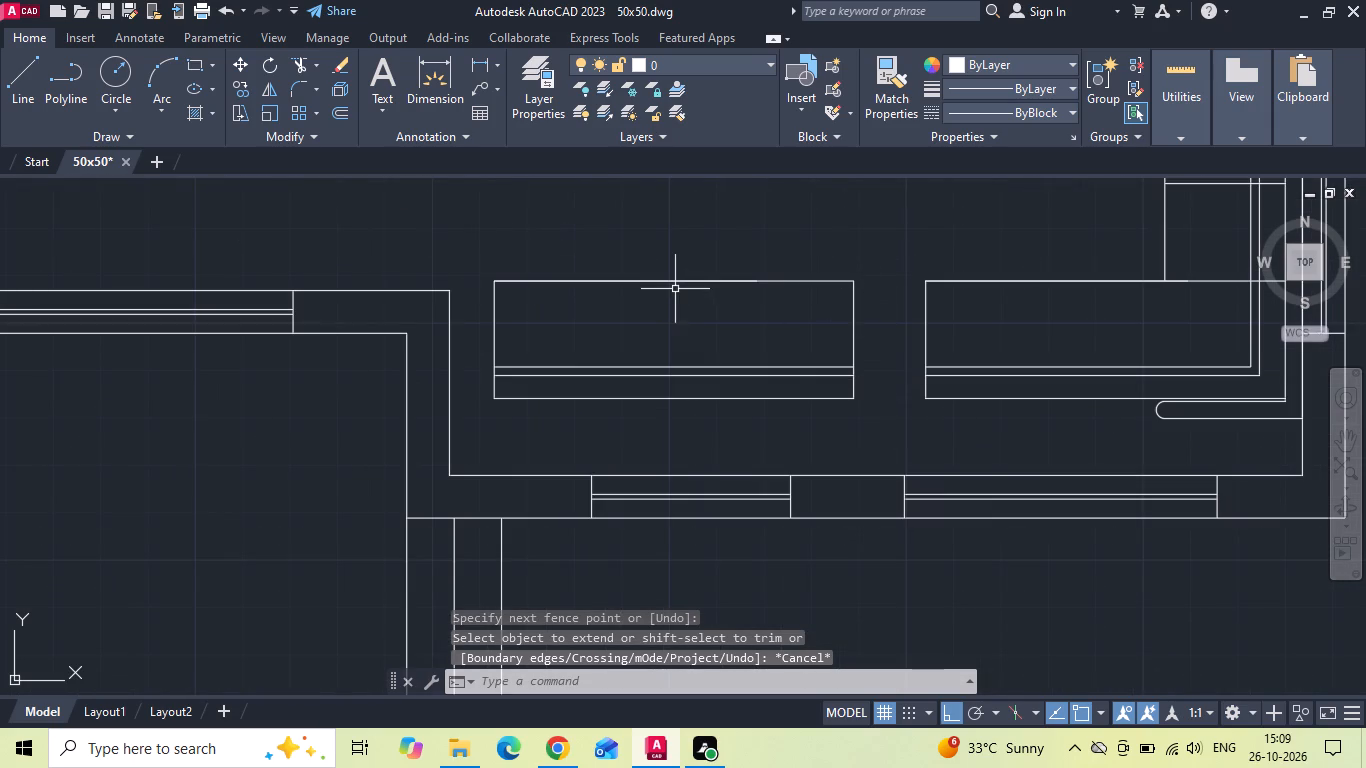
click(675, 281)
key(Delete)
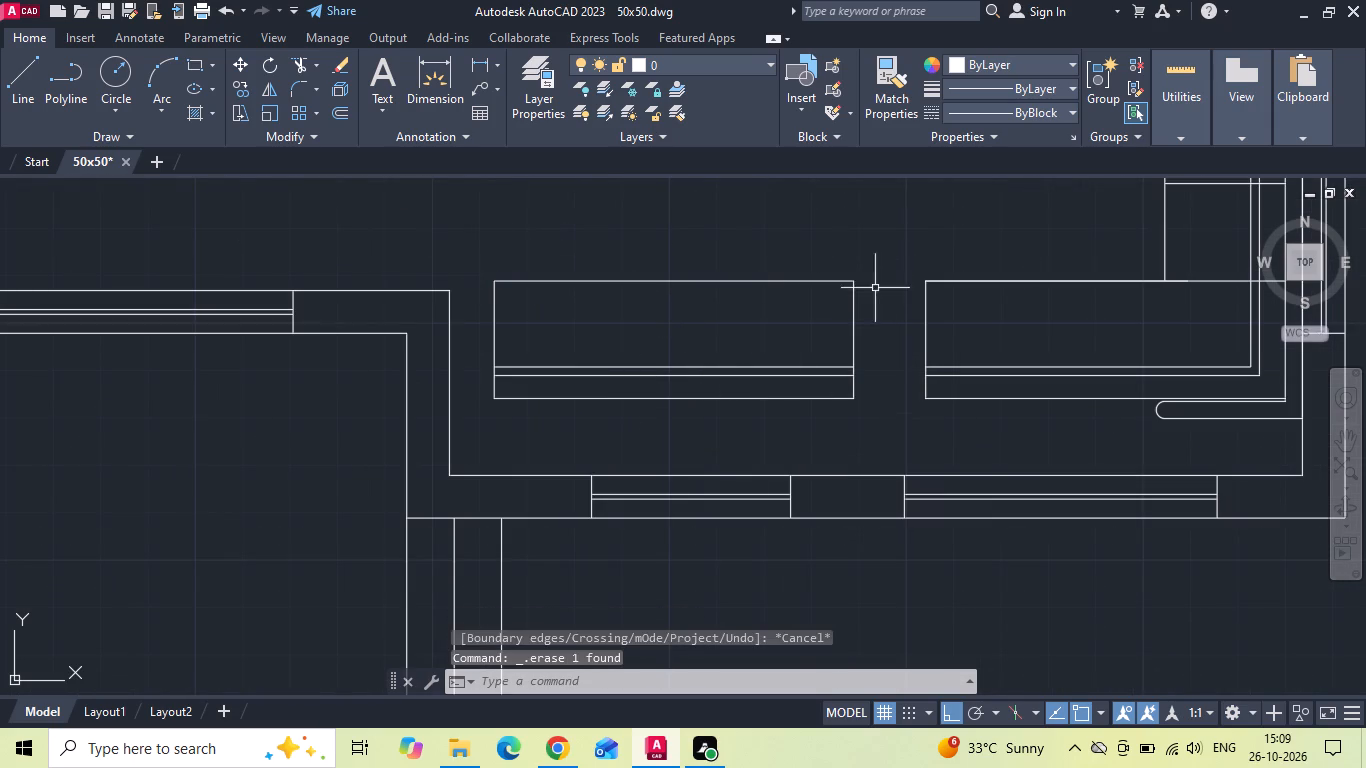
click(980, 280)
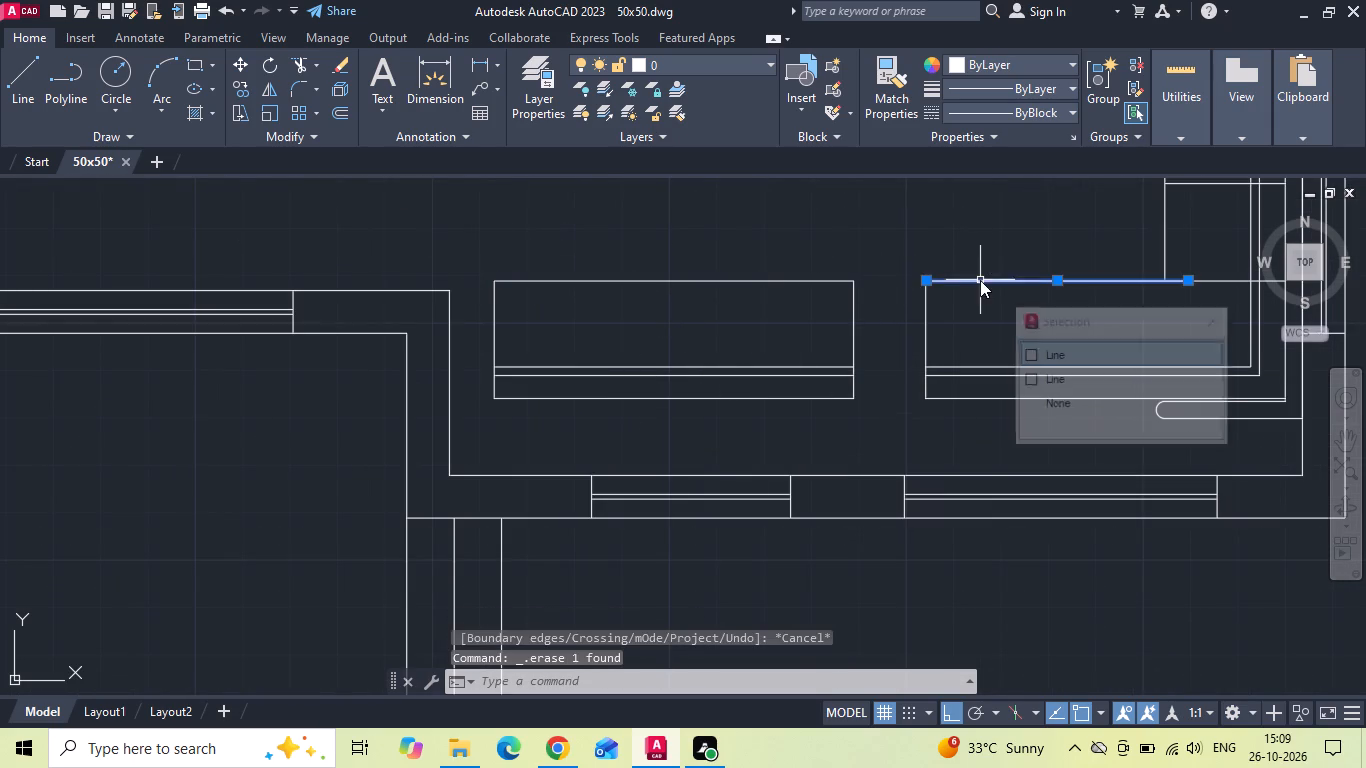
key(Delete)
drag(872, 270, 873, 273)
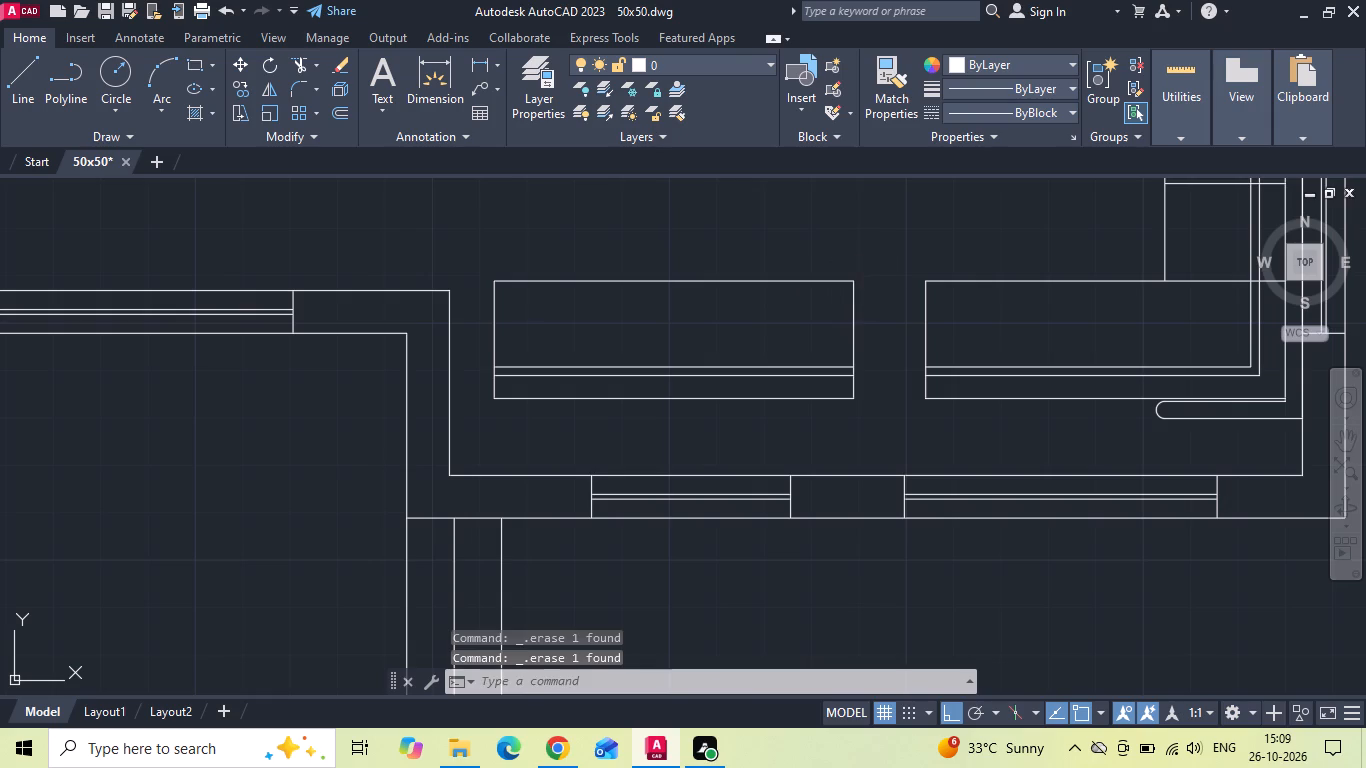
drag(873, 273, 871, 290)
key(Escape)
Copy the rounded armrest at the L-shaped sofa's corner straight across to below the second sofa.
scroll(478, 425, down, 1)
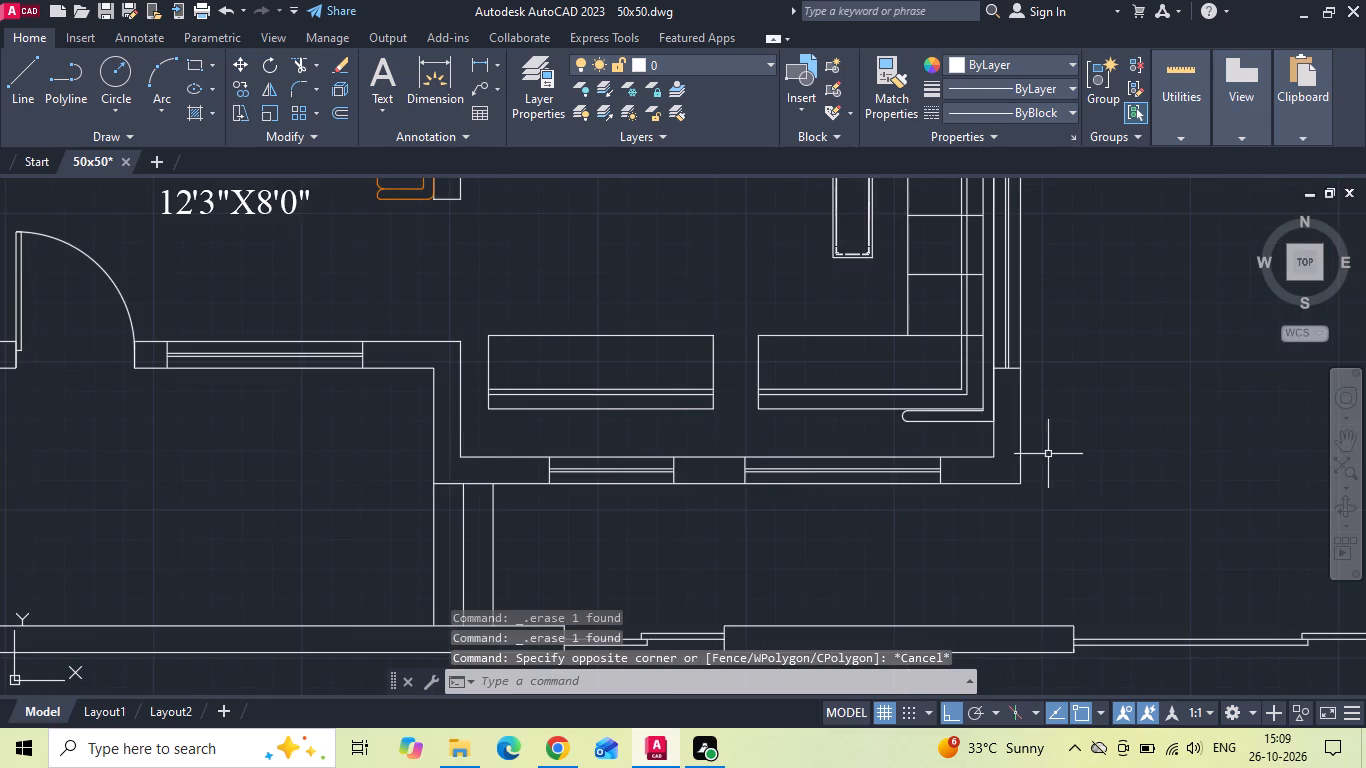
scroll(1033, 440, up, 1)
scroll(935, 405, up, 2)
drag(918, 398, 871, 415)
click(618, 437)
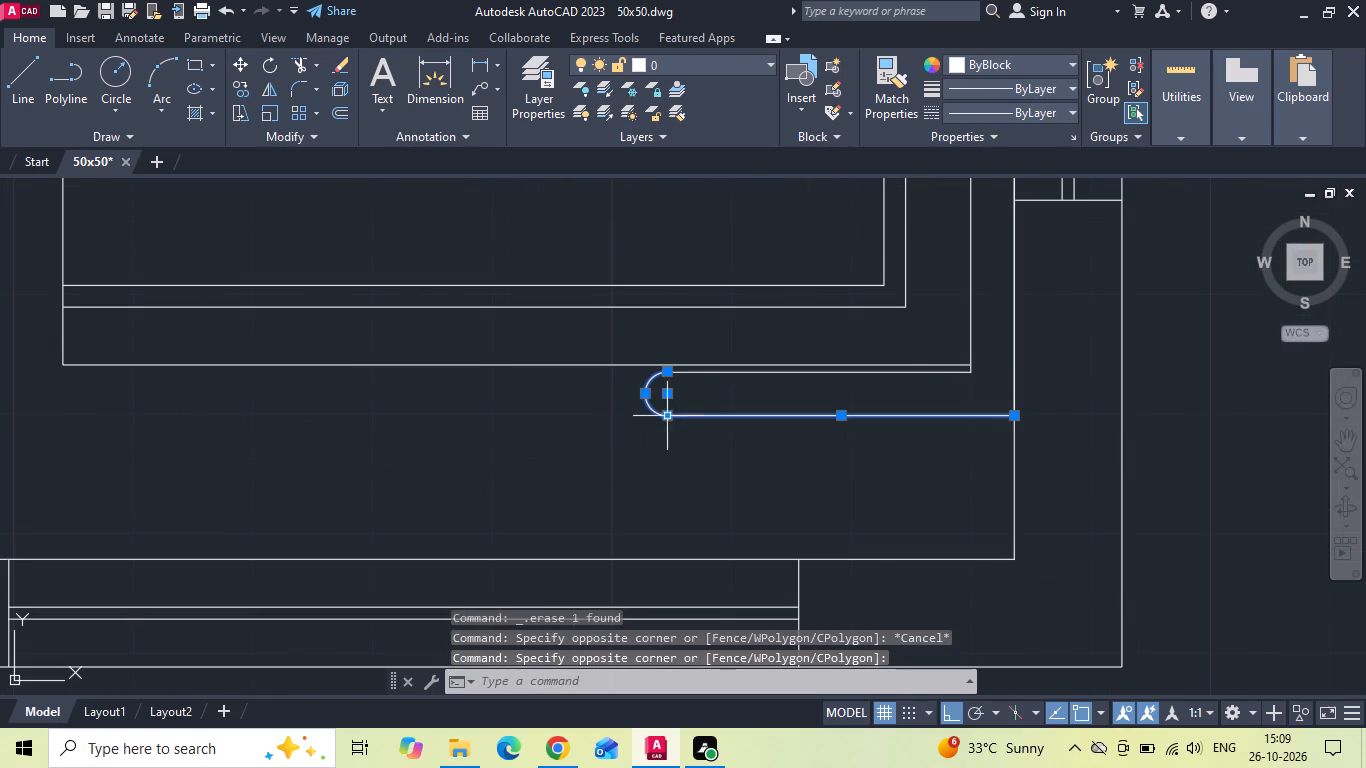
click(690, 373)
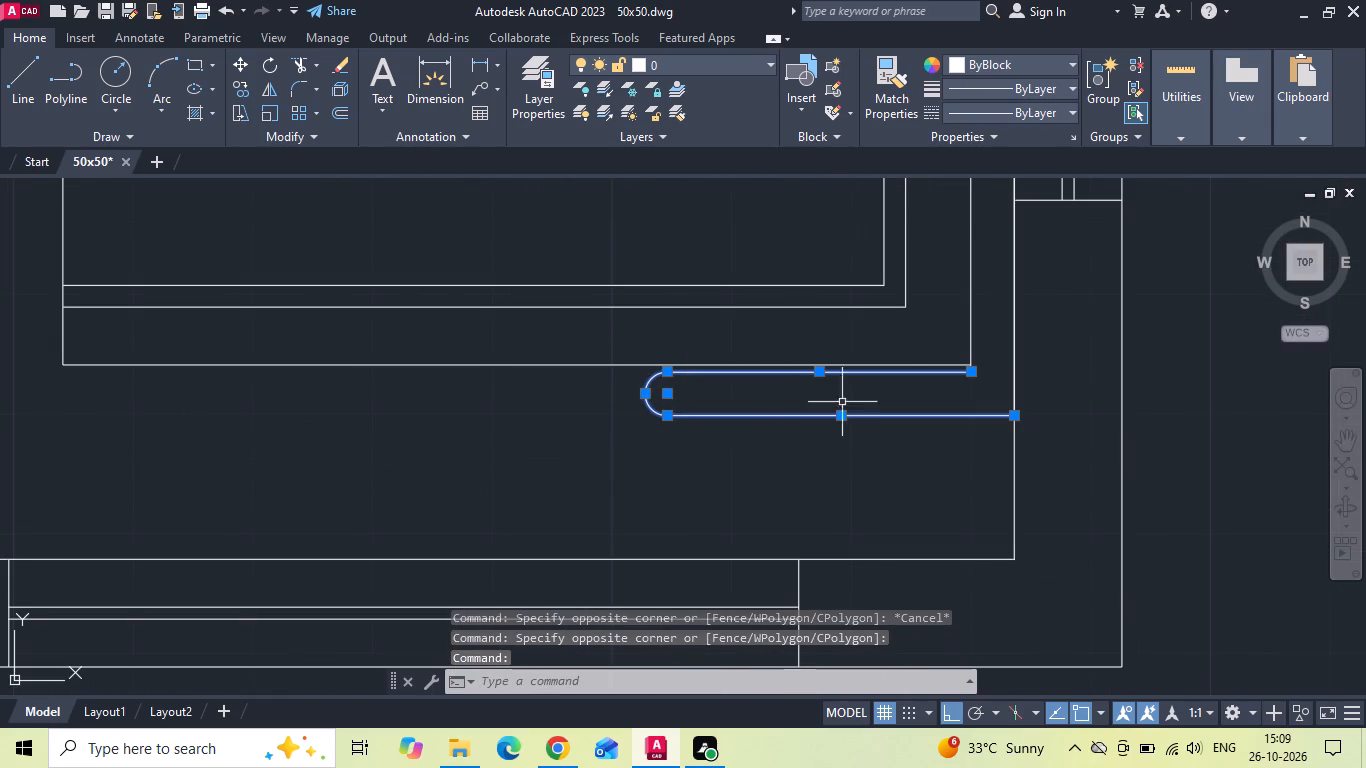
scroll(913, 439, down, 2)
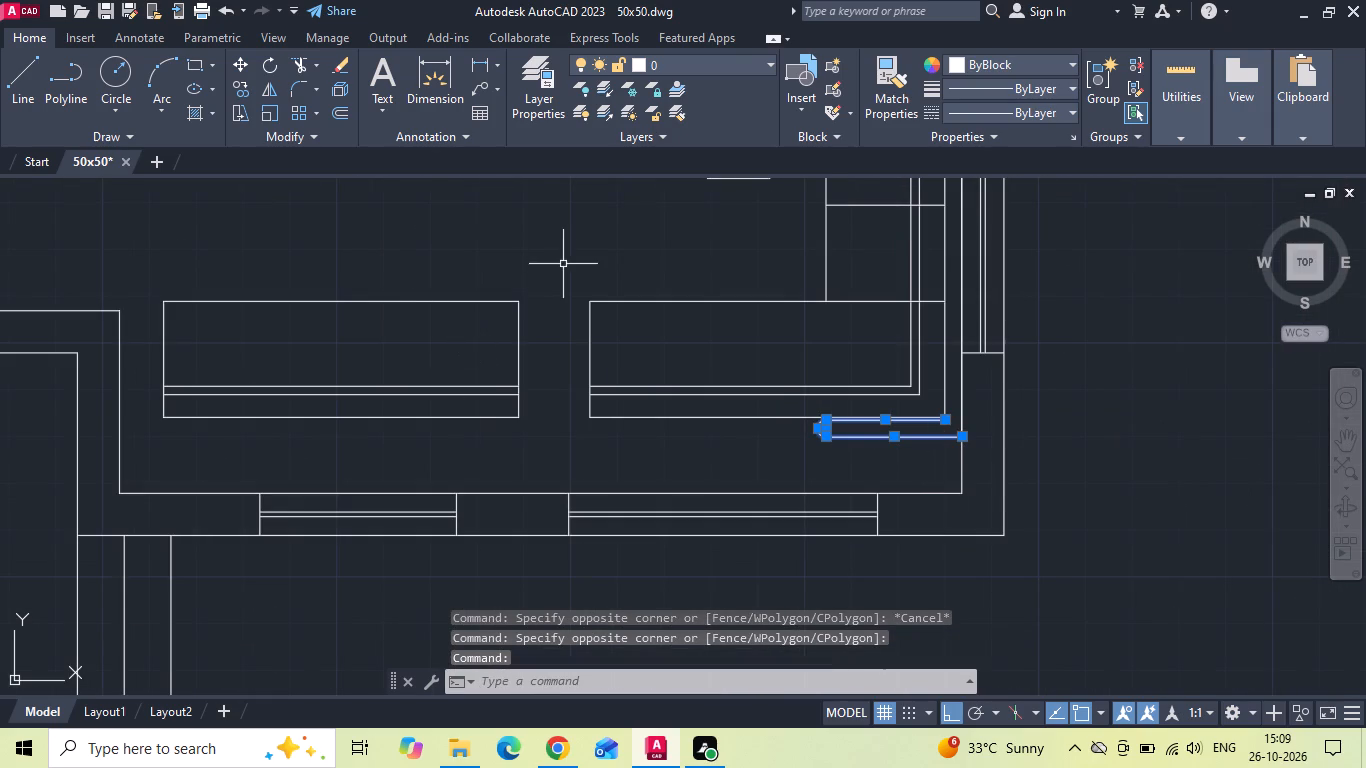
right_click(563, 264)
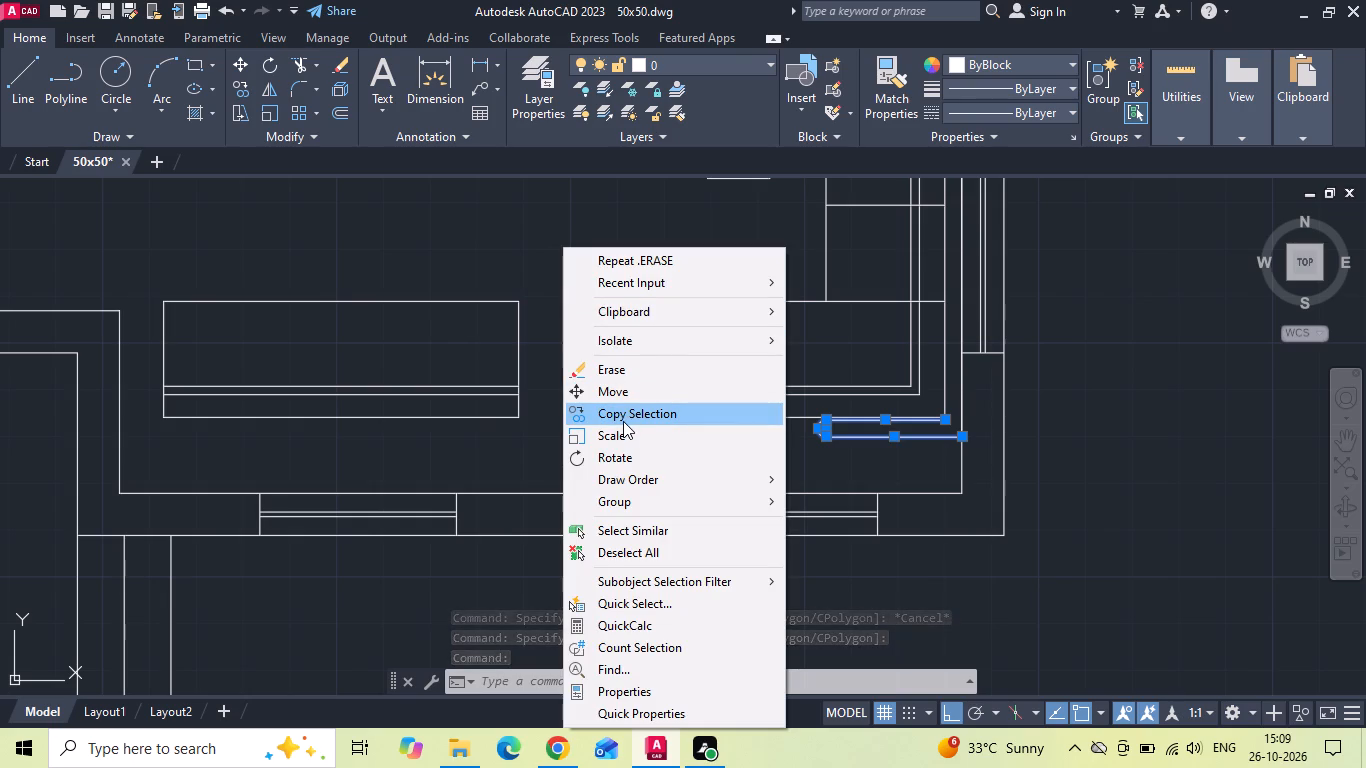
click(672, 414)
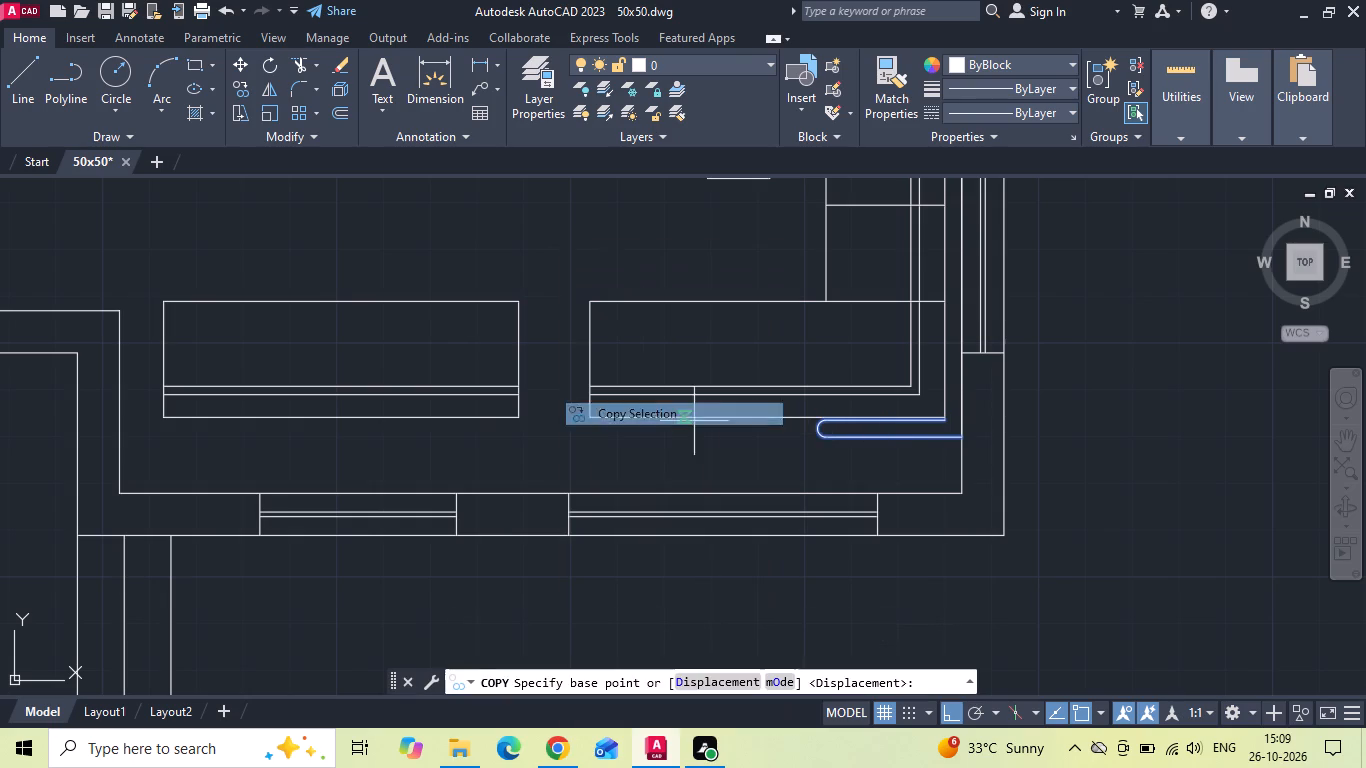
click(906, 457)
click(312, 461)
key(Escape)
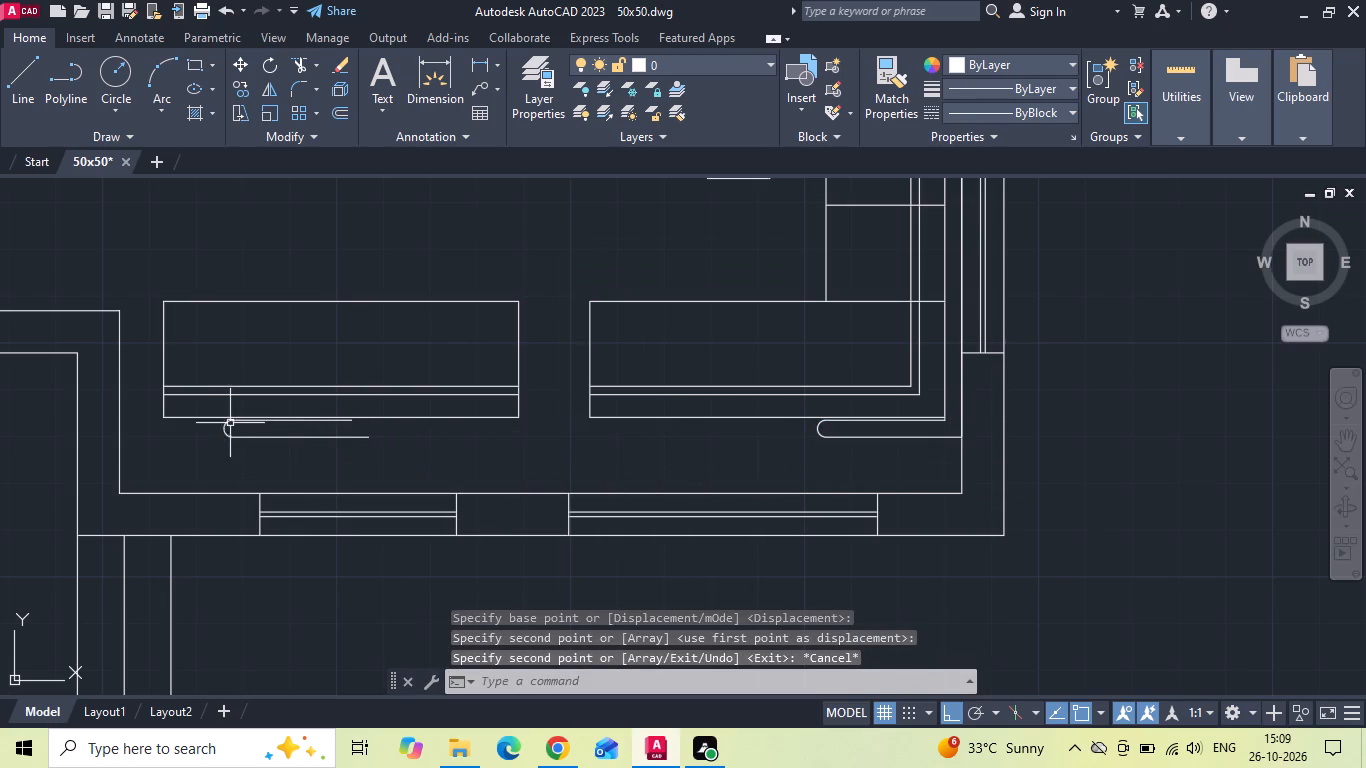
Rotate the copied armrest to stand vertically with its rounded end facing into the living room.
click(220, 411)
click(371, 472)
right_click(377, 347)
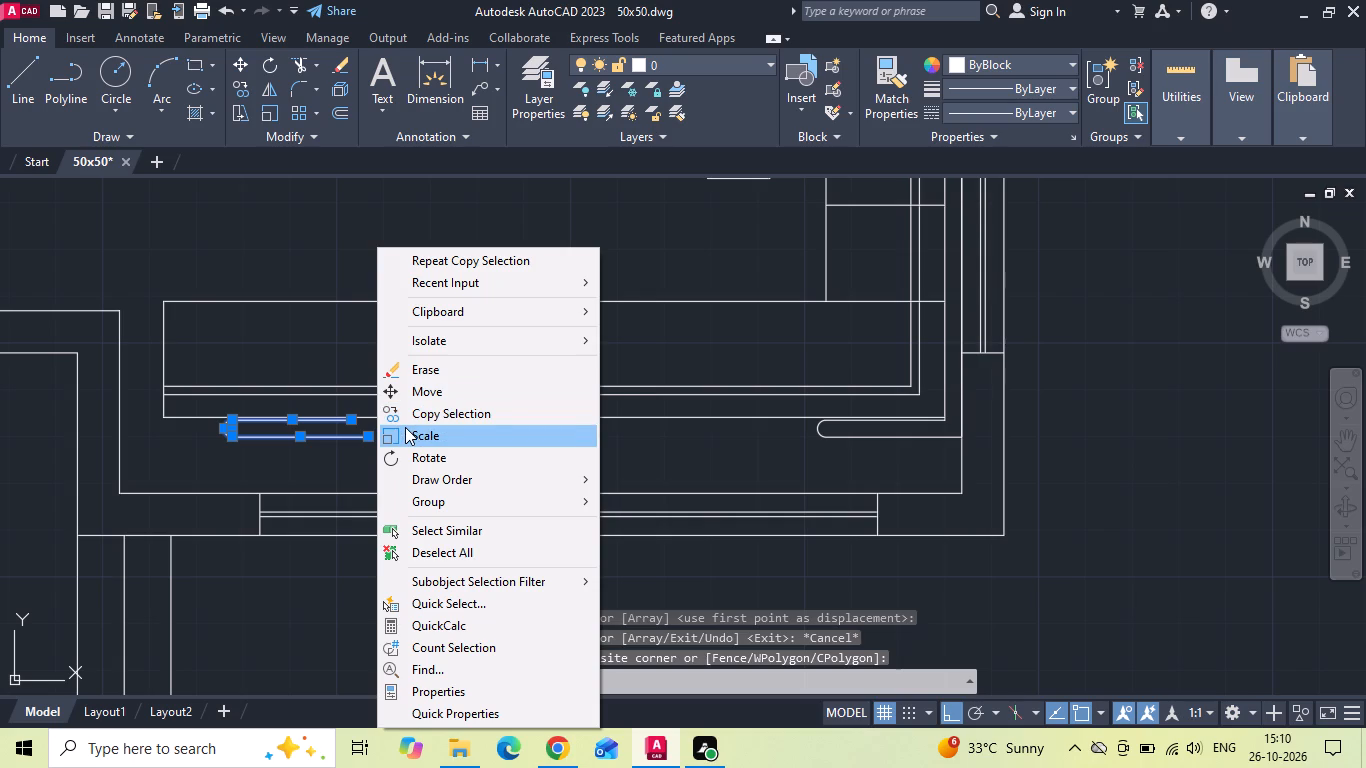
click(411, 454)
click(400, 336)
click(394, 369)
Move the rotated armrest against the second sofa's left end, snapping its inner line's endpoint to the sofa's back corner.
middle_drag(400, 376, 462, 437)
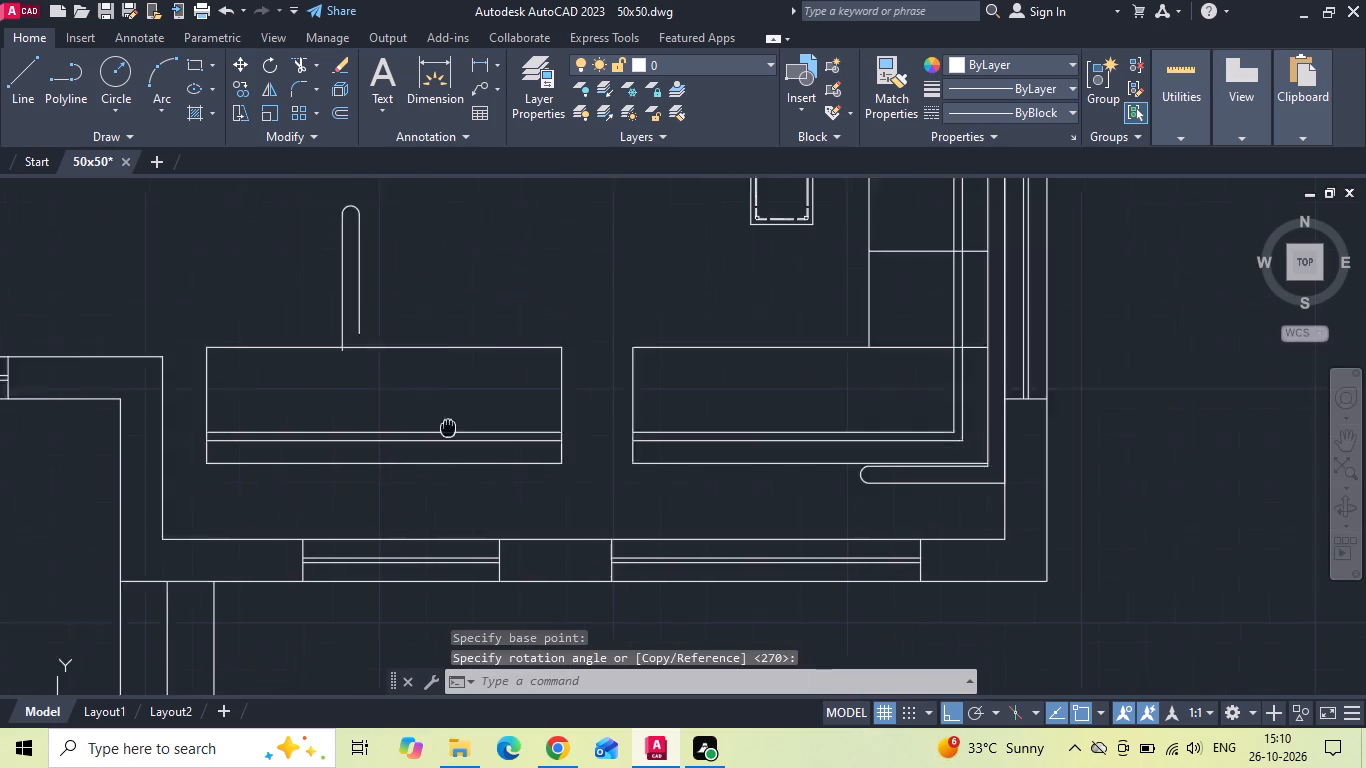
middle_drag(462, 437, 464, 439)
drag(427, 298, 416, 295)
click(302, 213)
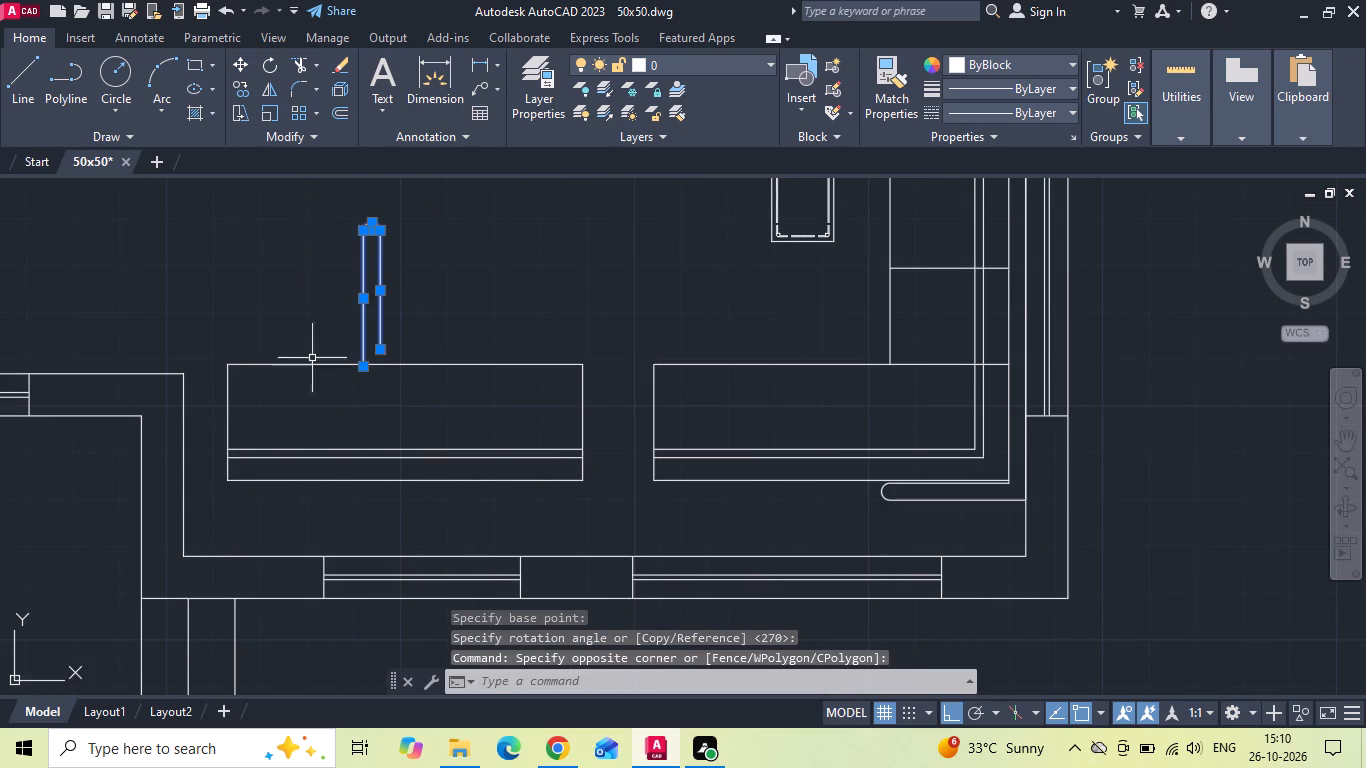
right_click(276, 302)
click(343, 384)
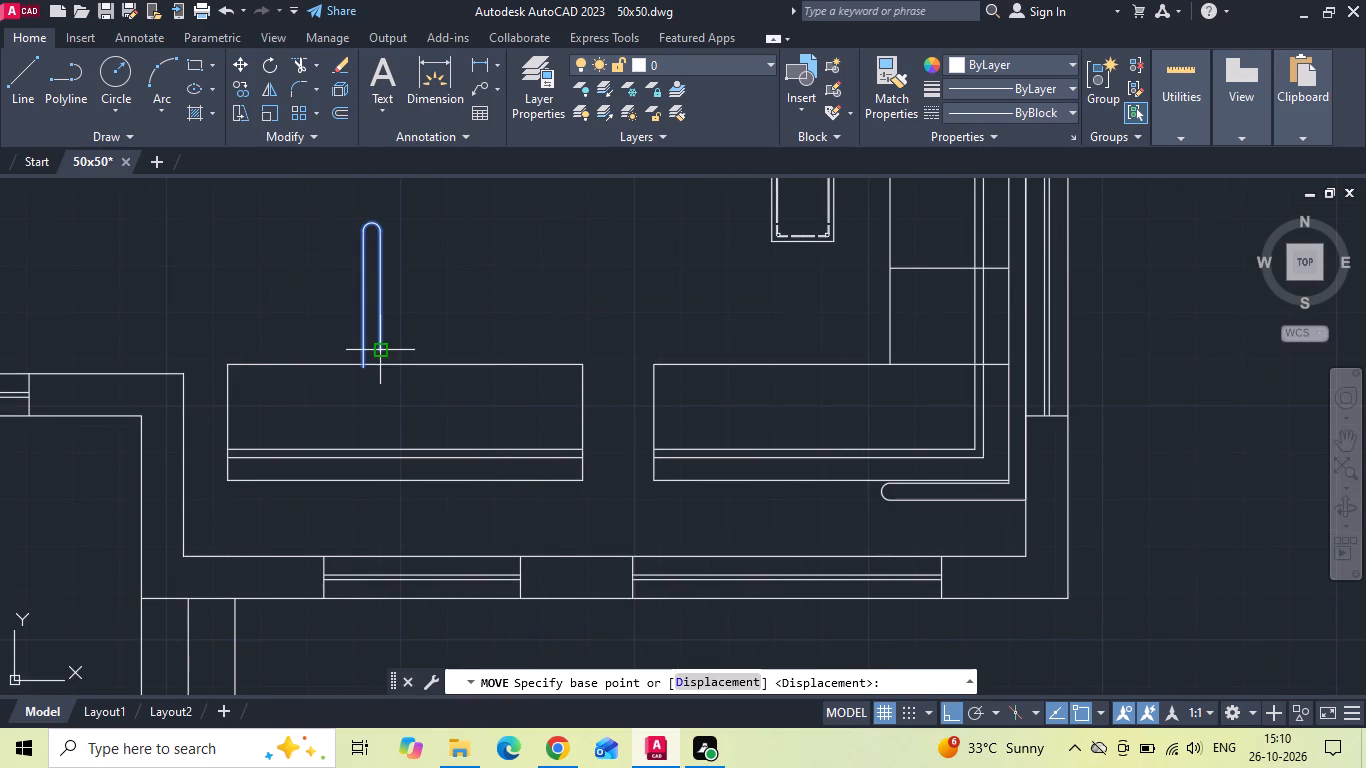
click(380, 348)
scroll(213, 486, up, 1)
click(233, 471)
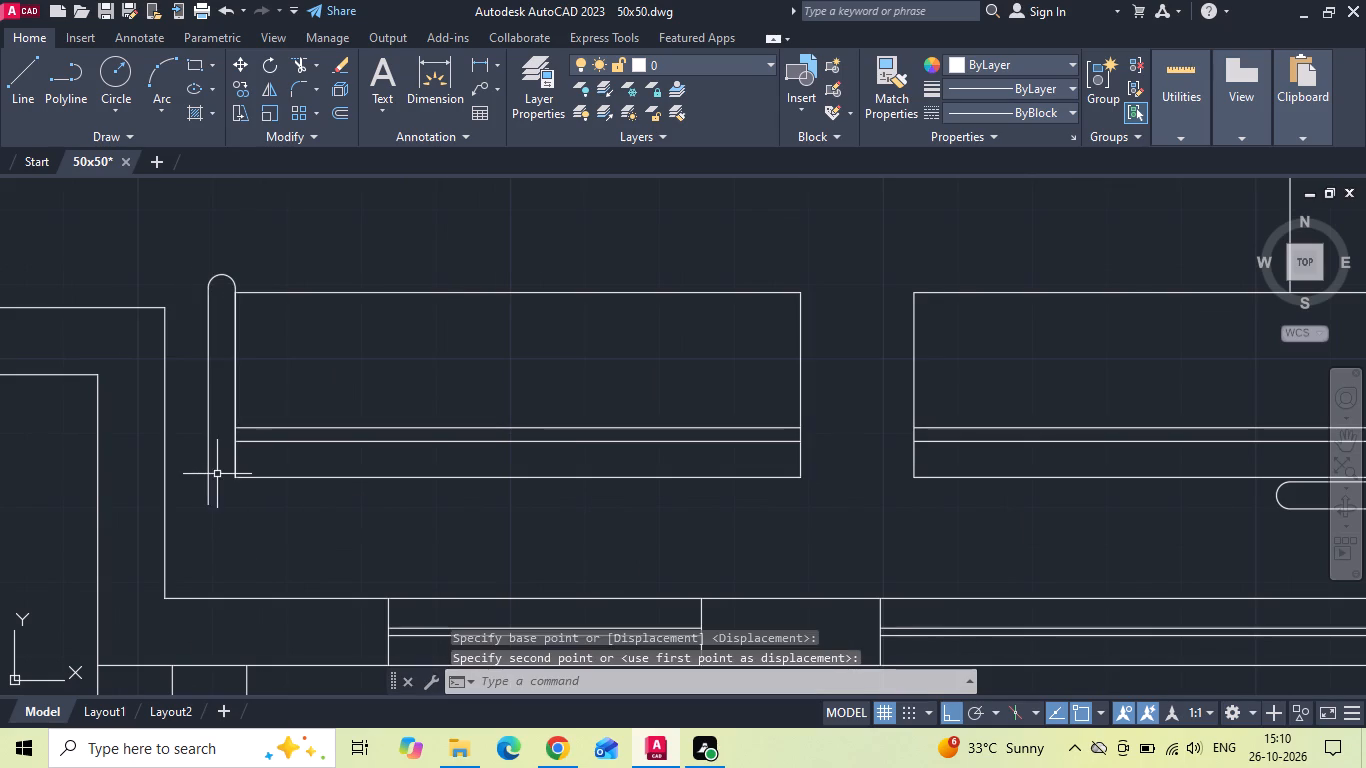
Move the left armrest up so its outer line's lower end is level with the second sofa's back edge.
drag(253, 268, 239, 276)
click(201, 284)
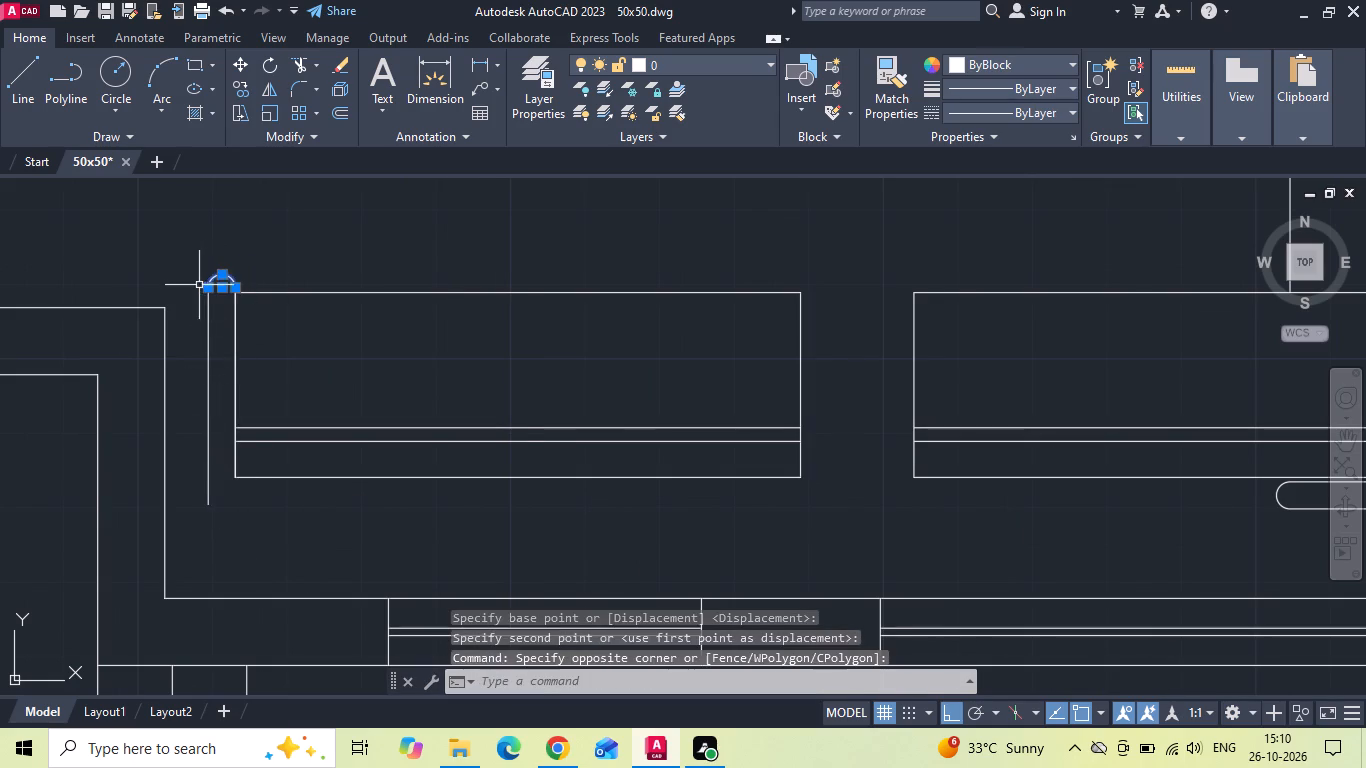
scroll(203, 475, up, 2)
drag(230, 497, 200, 534)
click(184, 554)
scroll(246, 581, down, 1)
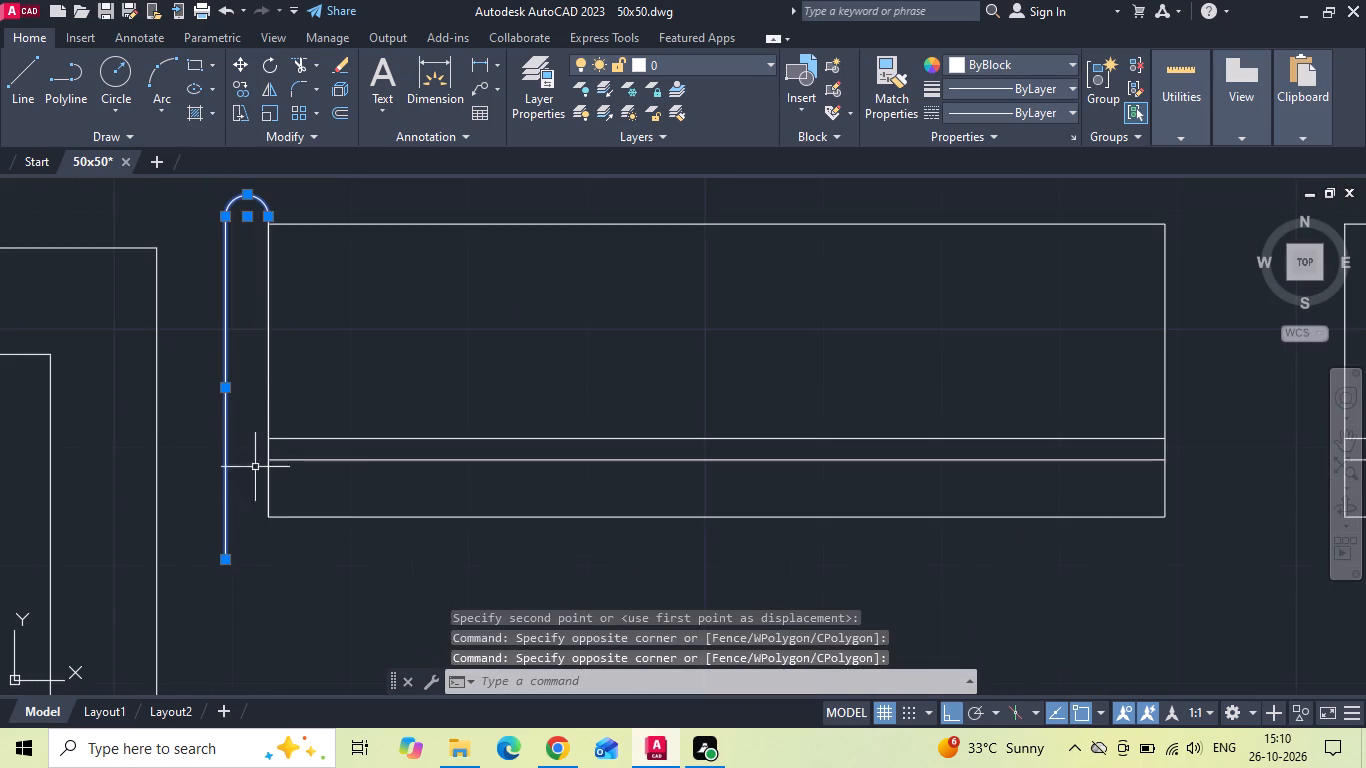
click(270, 353)
right_click(337, 303)
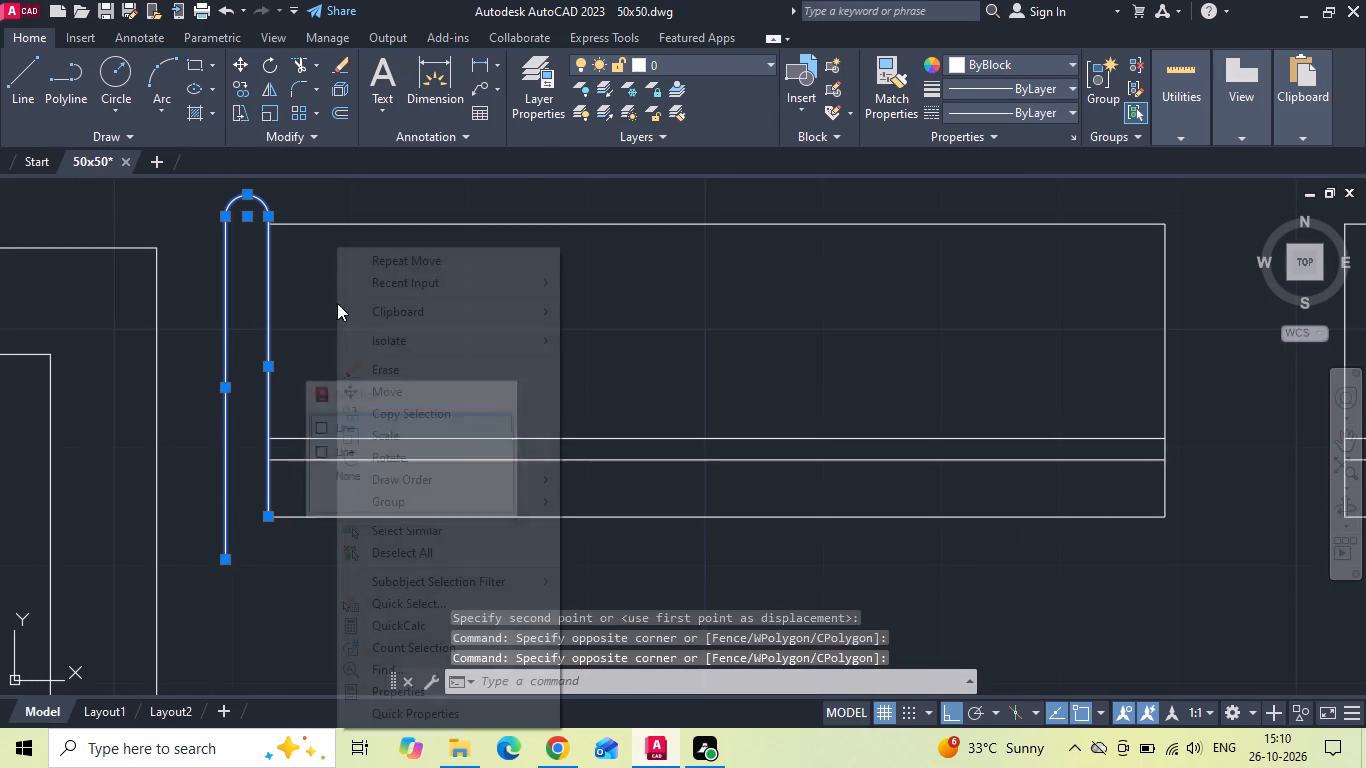
click(379, 385)
click(222, 563)
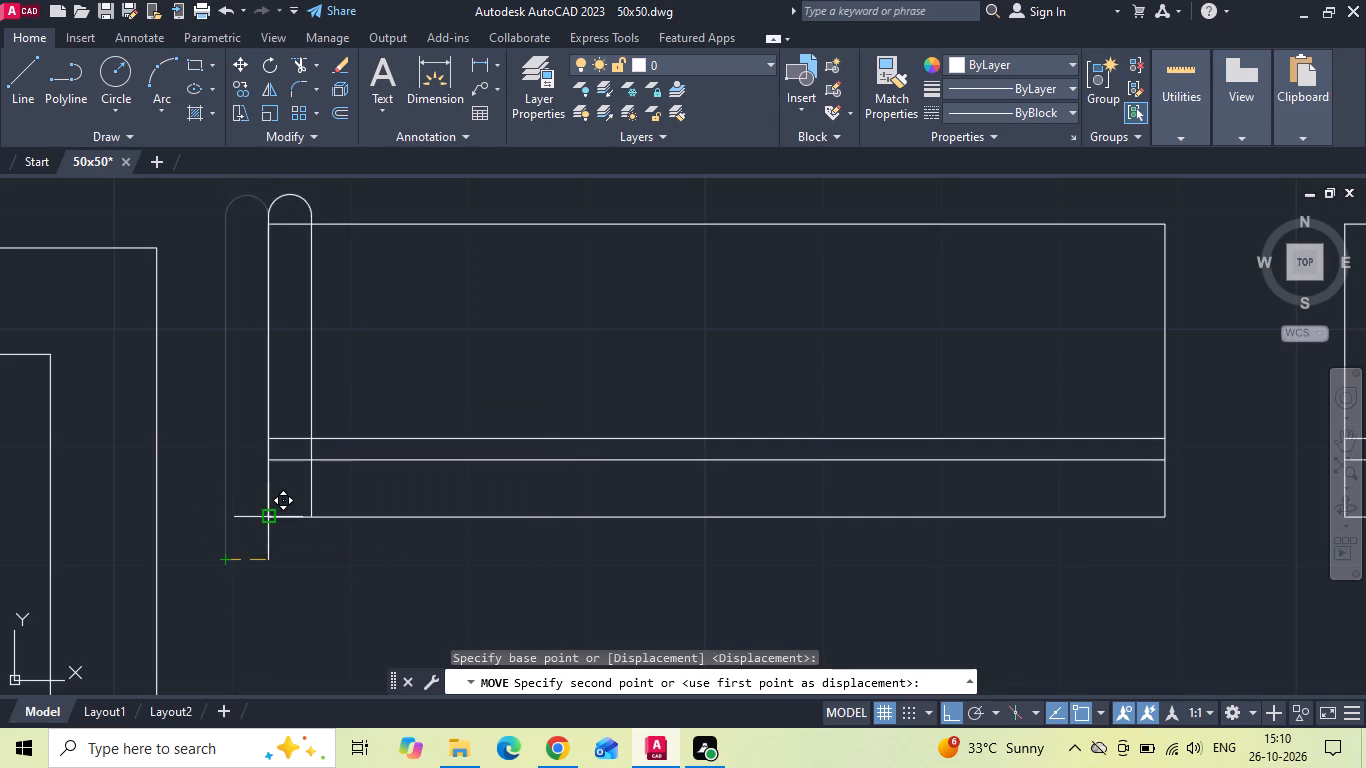
click(240, 521)
Mirror the left armrest about the second sofa's vertical centreline, keeping the original.
scroll(282, 544, down, 2)
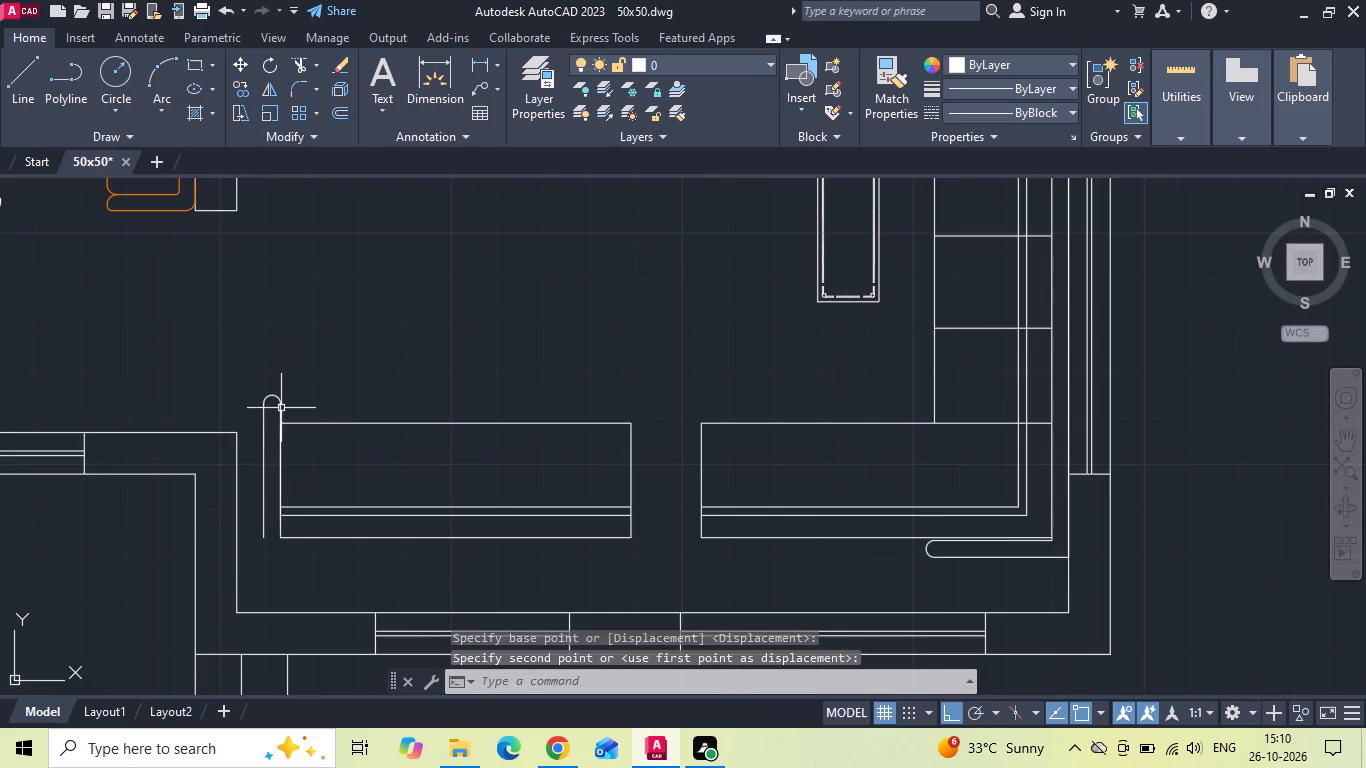
click(293, 407)
click(250, 377)
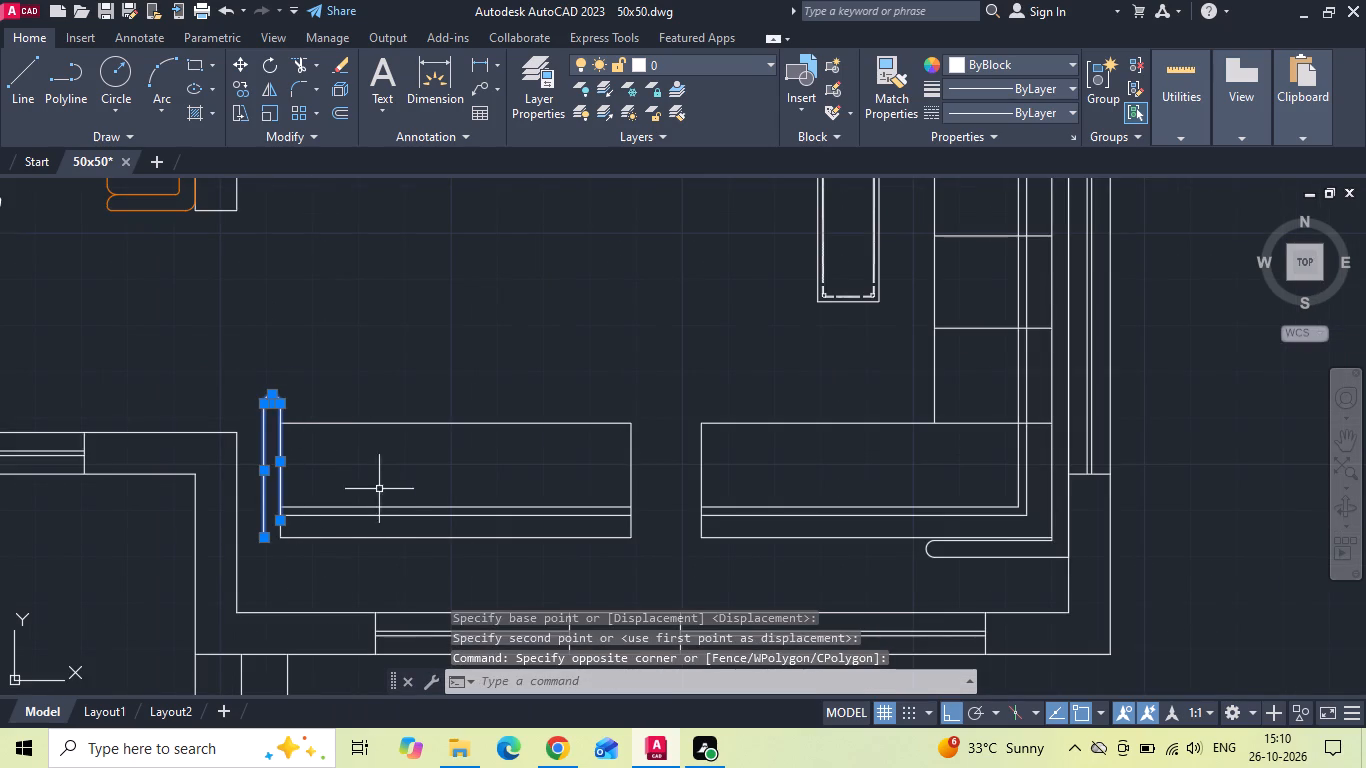
key(m)
key(i)
key(space)
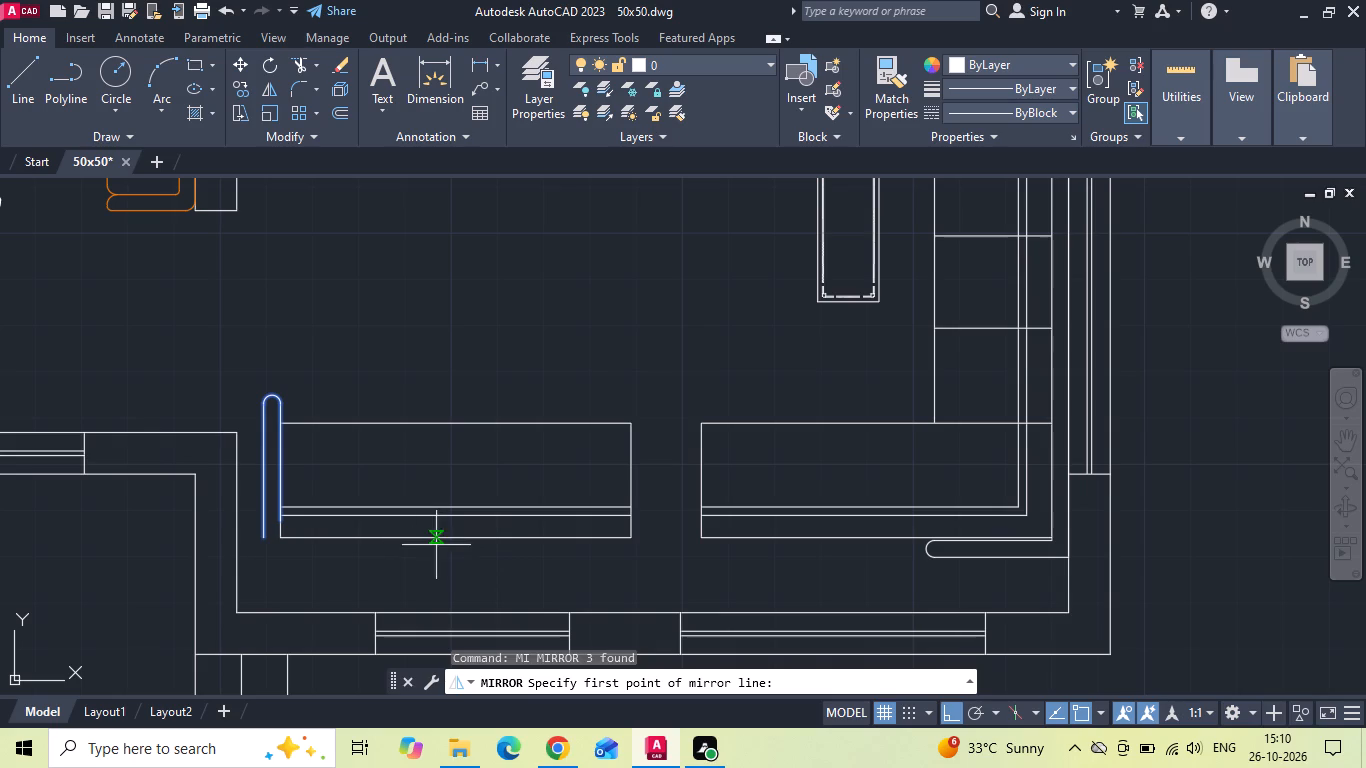
click(460, 536)
click(456, 570)
text(N)
key(space)
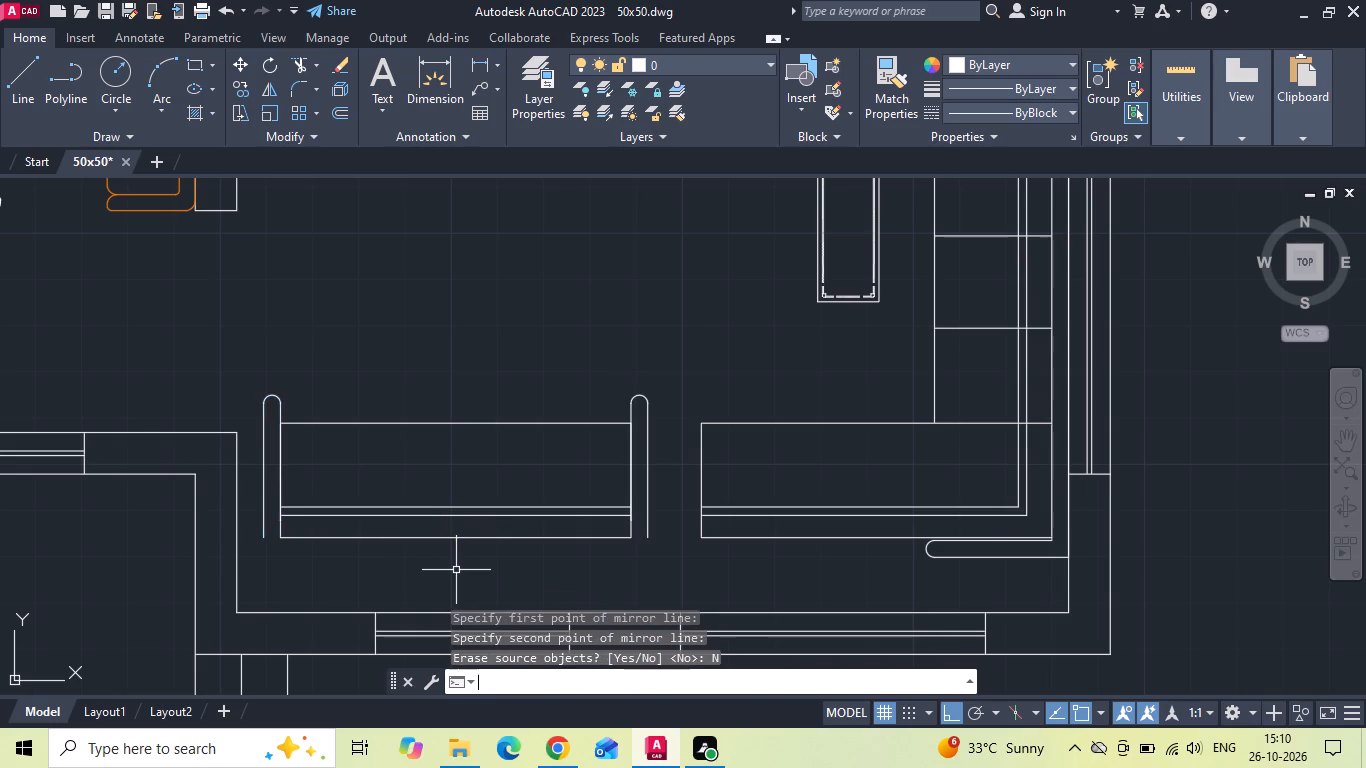
Extend the second sofa's back edge line at both ends to the outer lines of the armrests.
text(EX)
key(space)
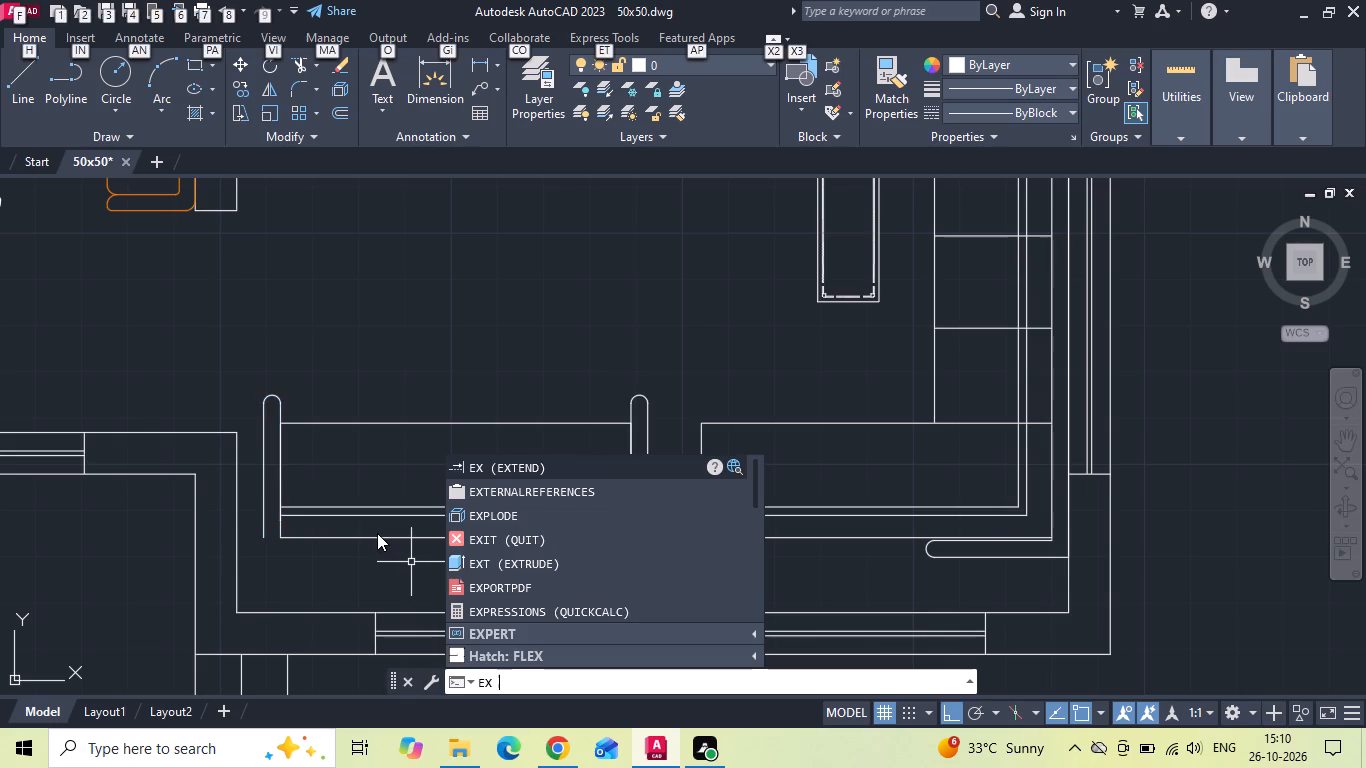
key(space)
click(377, 533)
click(348, 529)
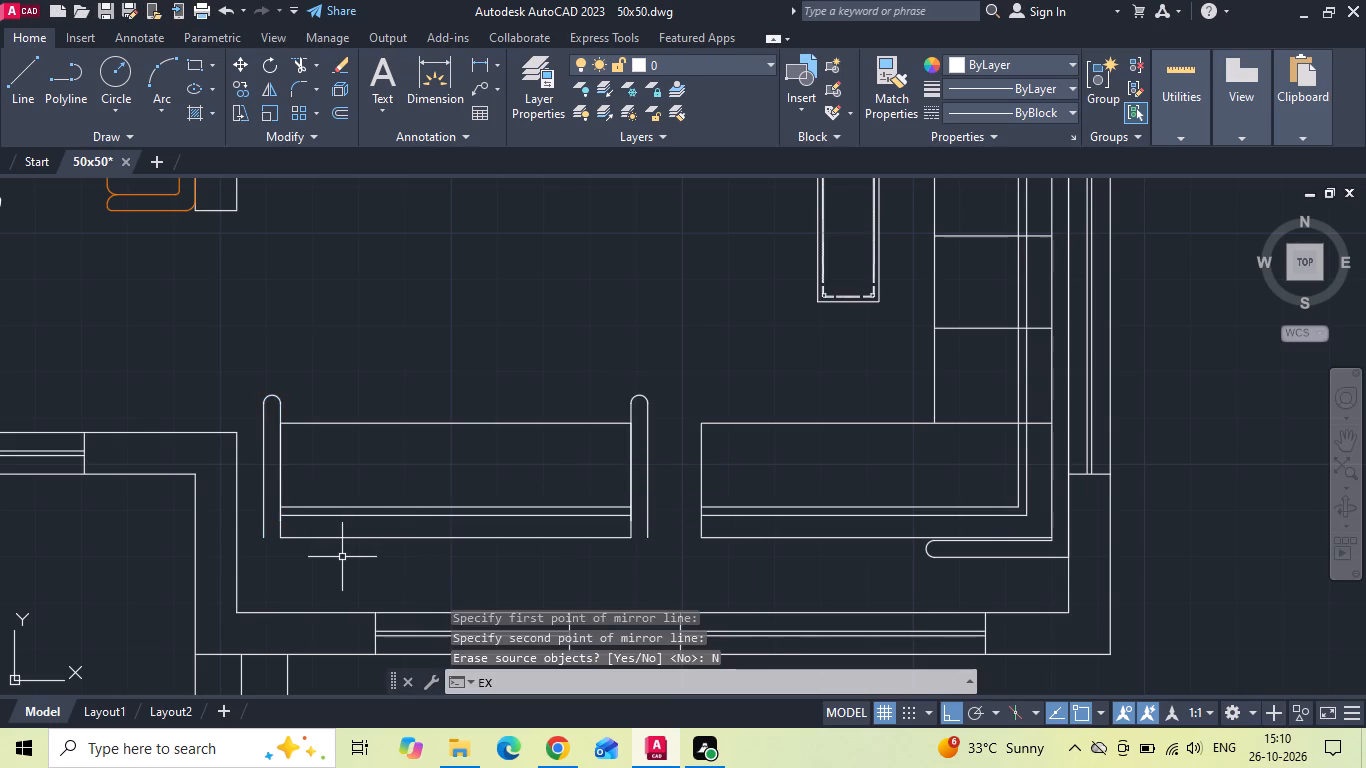
key(space)
key(space)
click(348, 535)
click(490, 536)
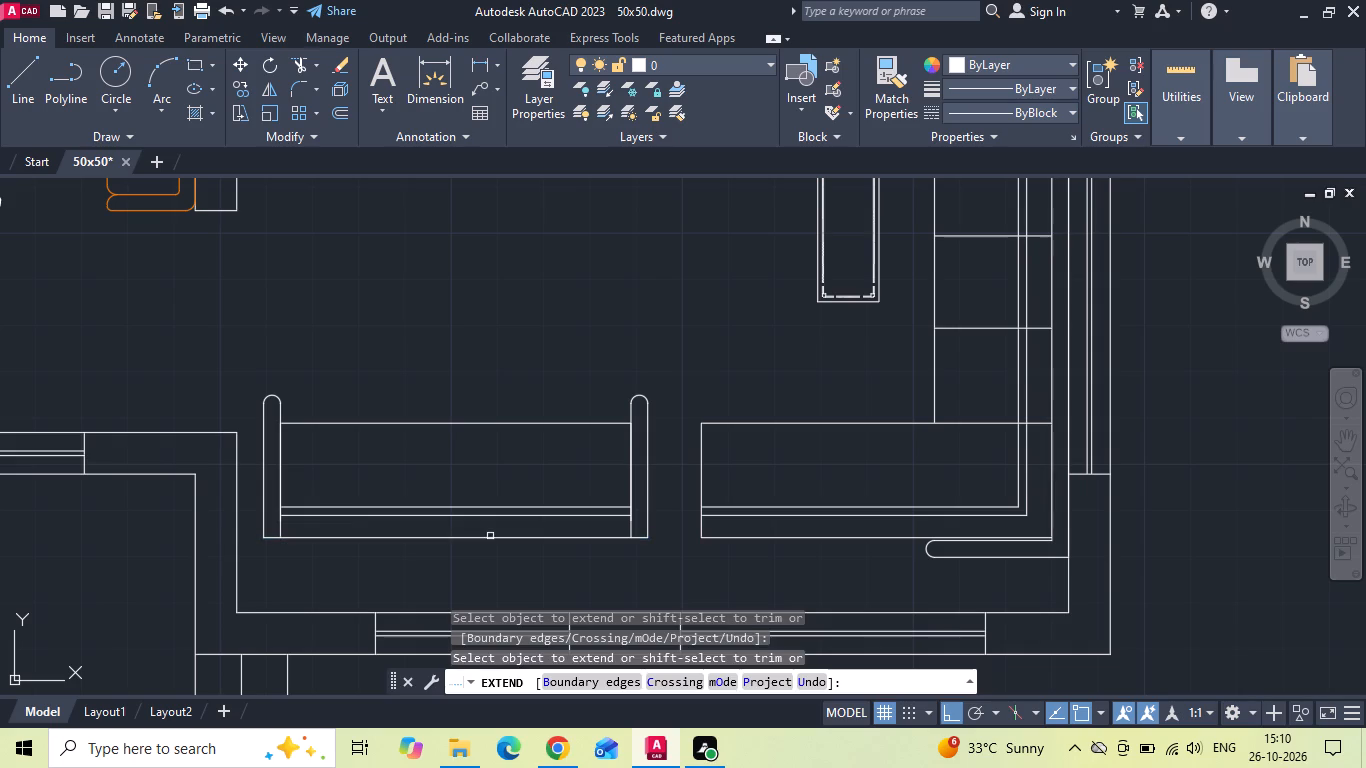
key(Escape)
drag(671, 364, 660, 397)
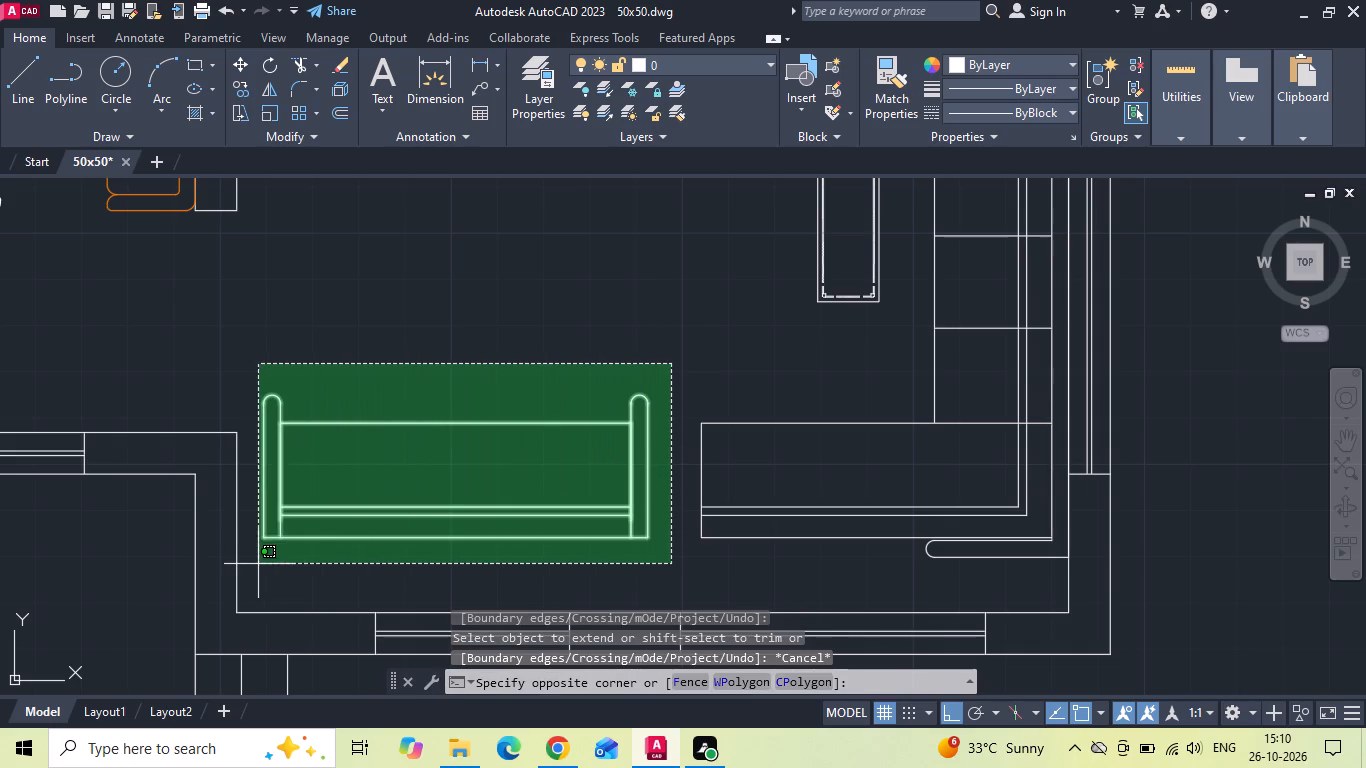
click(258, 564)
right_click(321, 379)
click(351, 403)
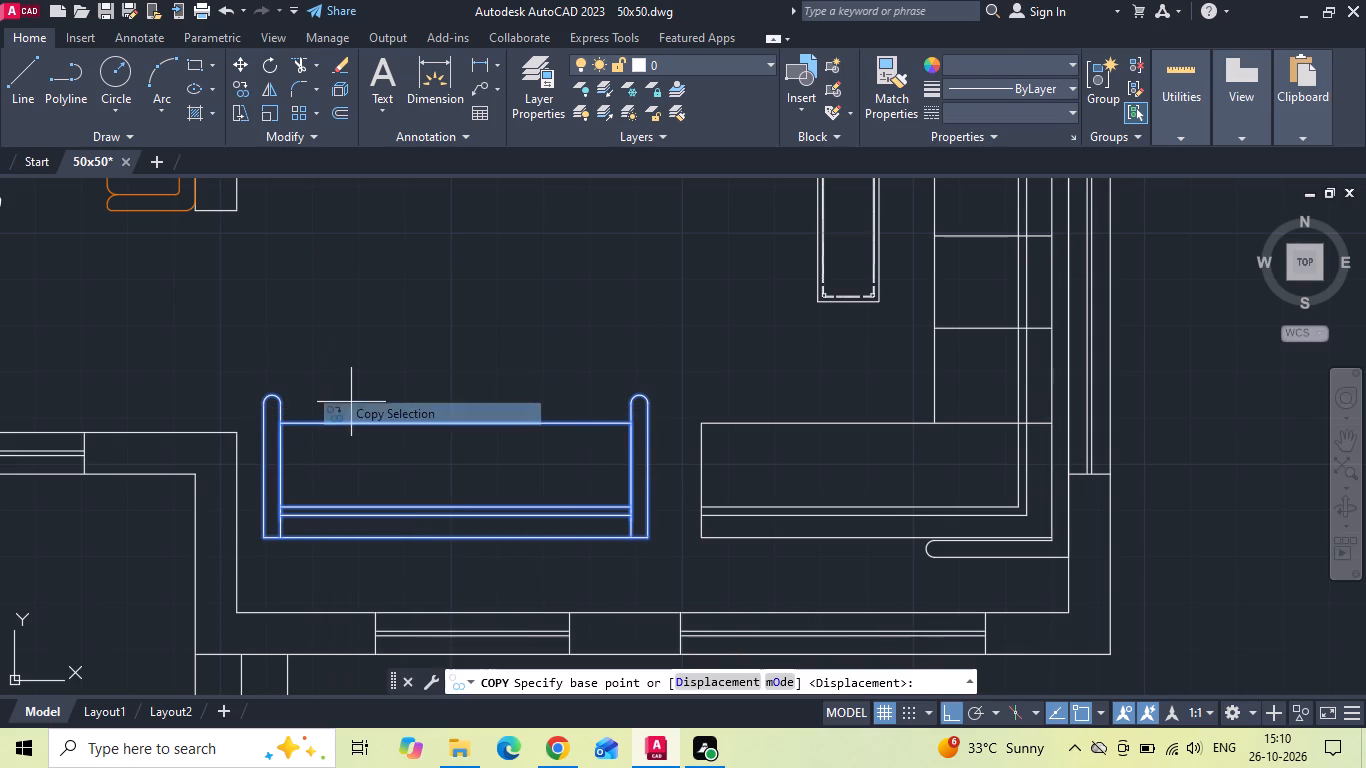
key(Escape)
Move the whole second sofa with its armrests straight down until its back edge meets the living room's bottom wall.
drag(250, 386, 248, 410)
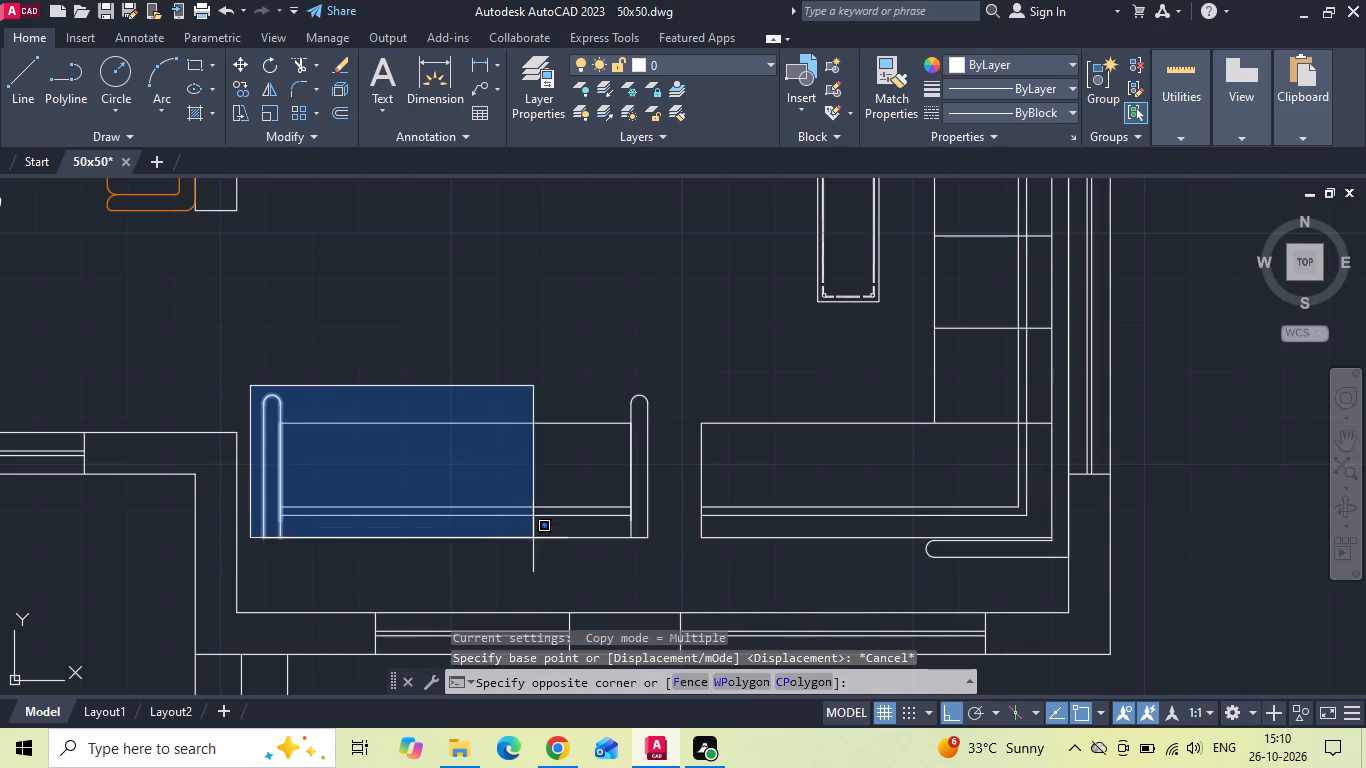
click(679, 580)
right_click(387, 315)
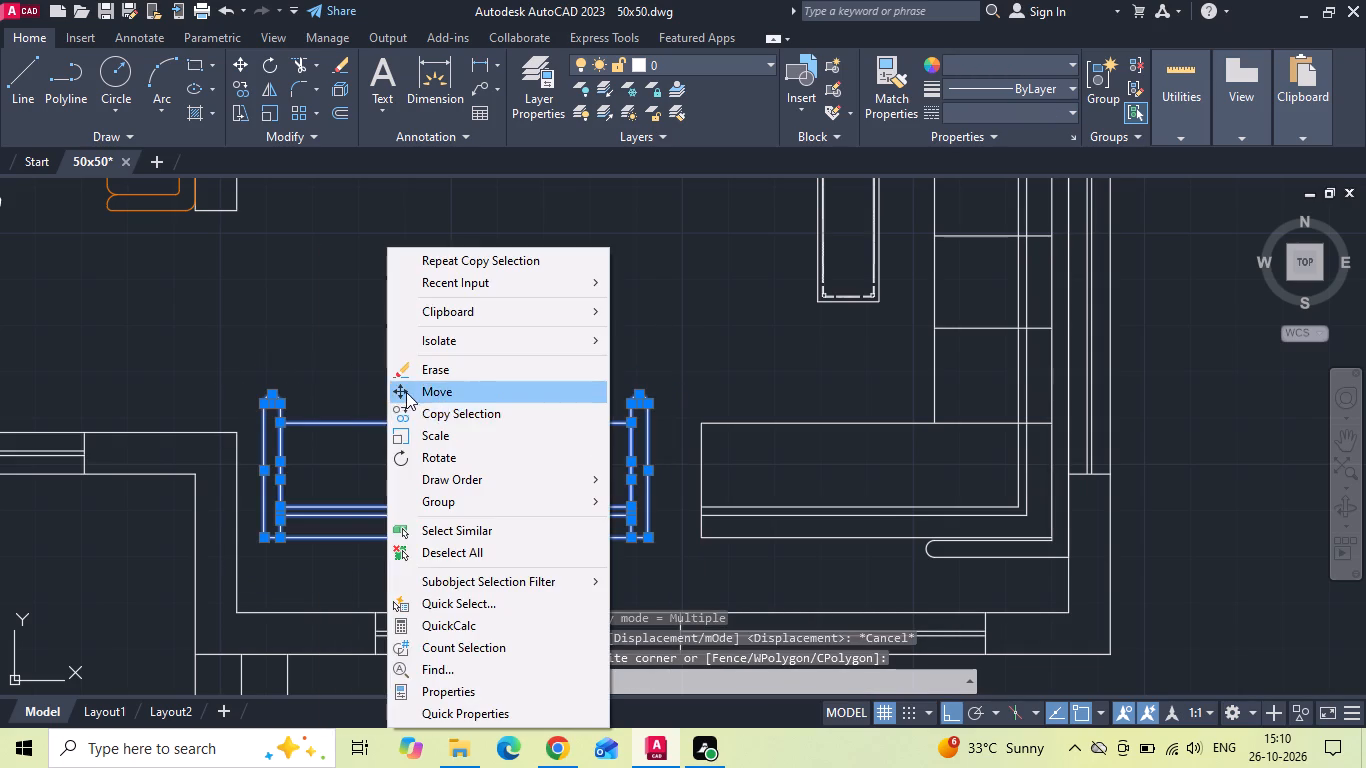
click(406, 392)
click(259, 537)
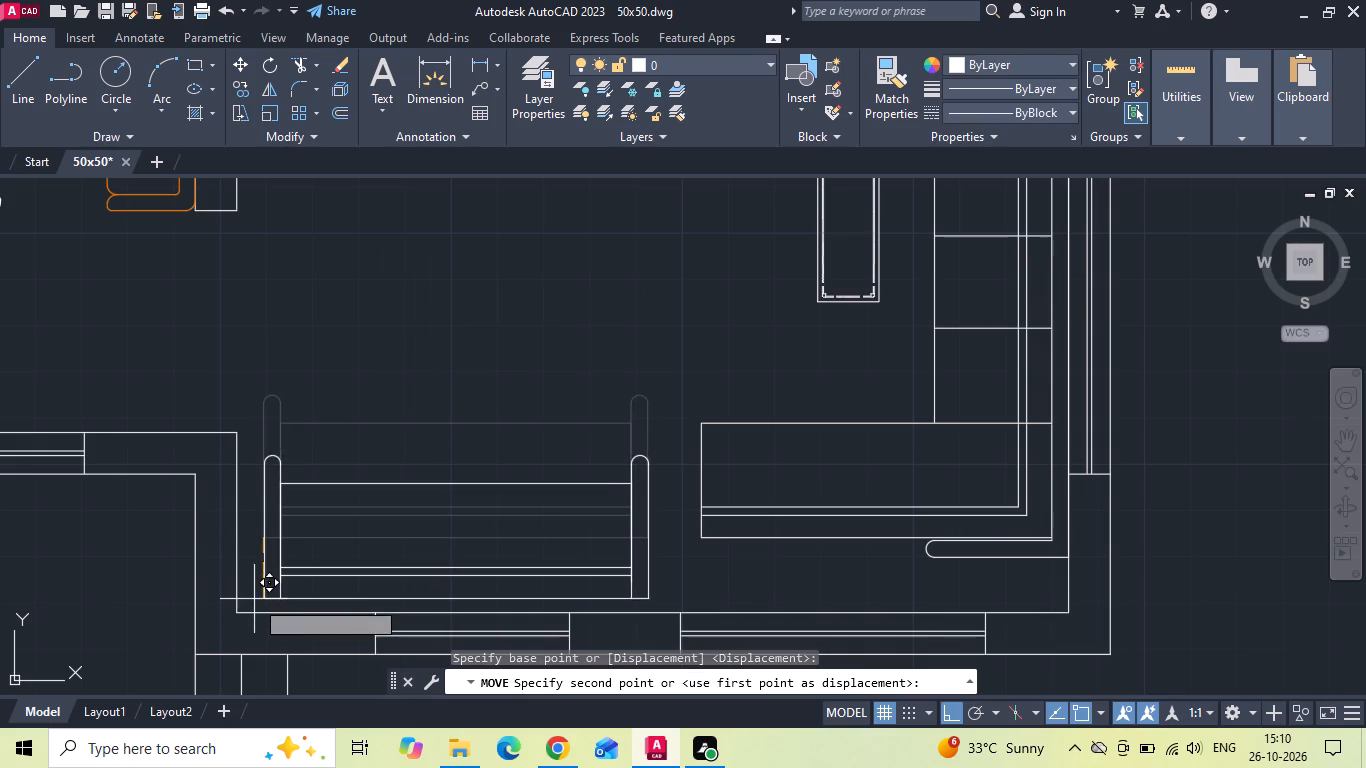
click(257, 612)
Move the L-shaped sofa together with the centre table a short distance up along the living room's right wall.
scroll(559, 473, down, 3)
scroll(672, 544, down, 1)
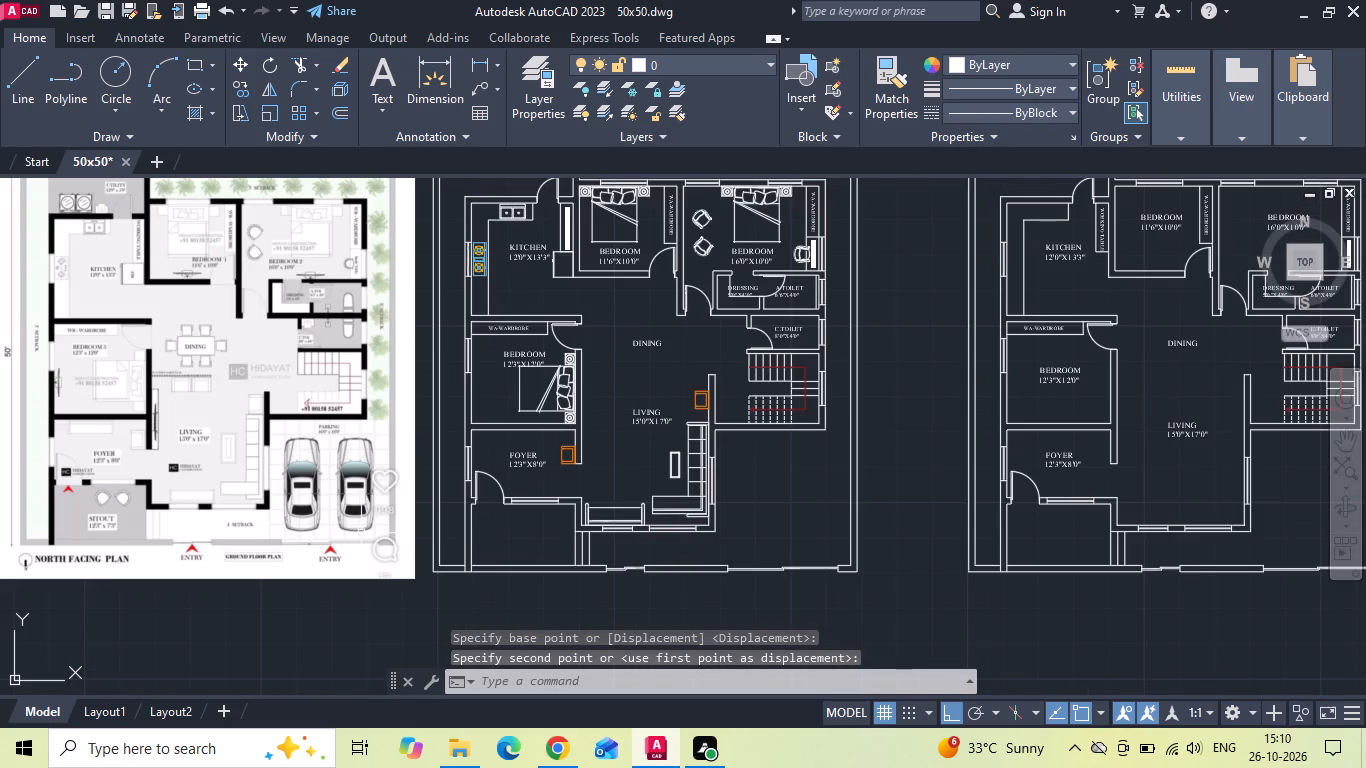
scroll(188, 529, up, 2)
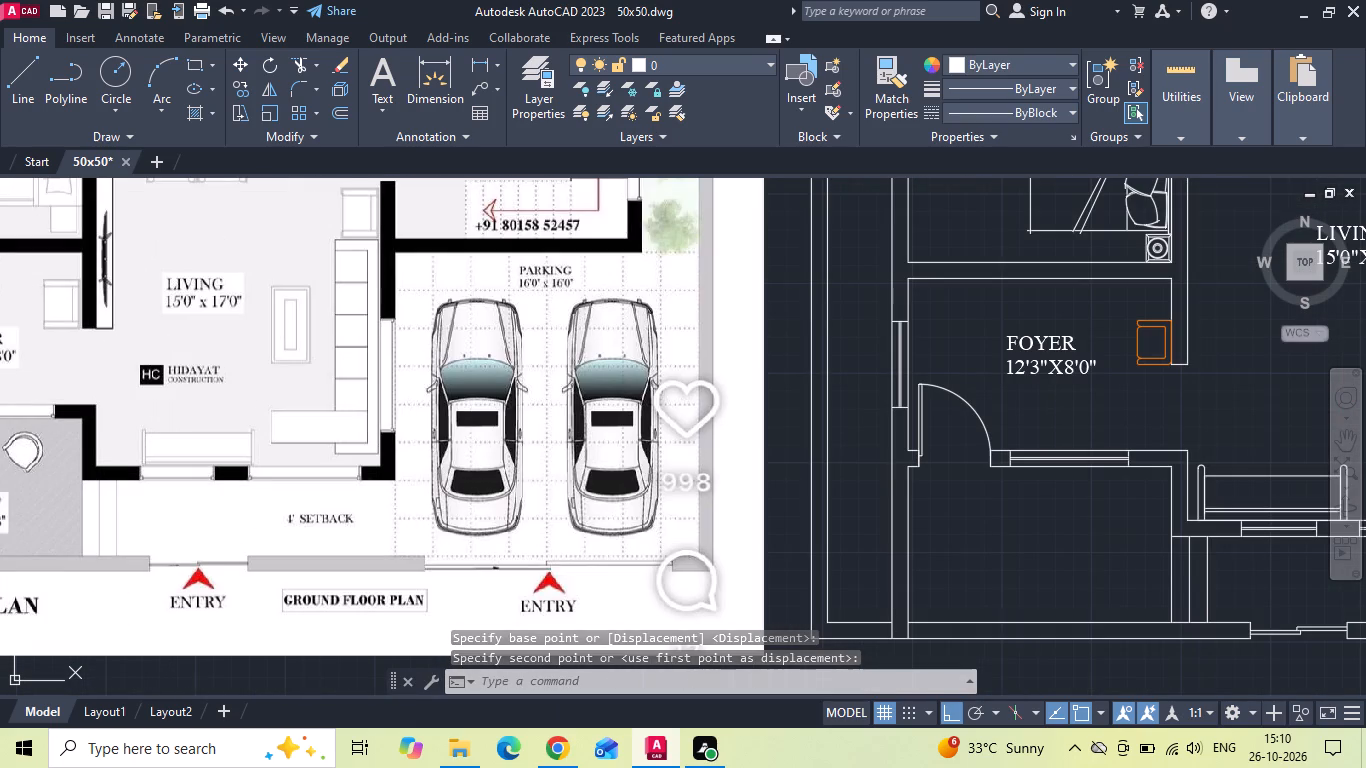
scroll(185, 529, down, 1)
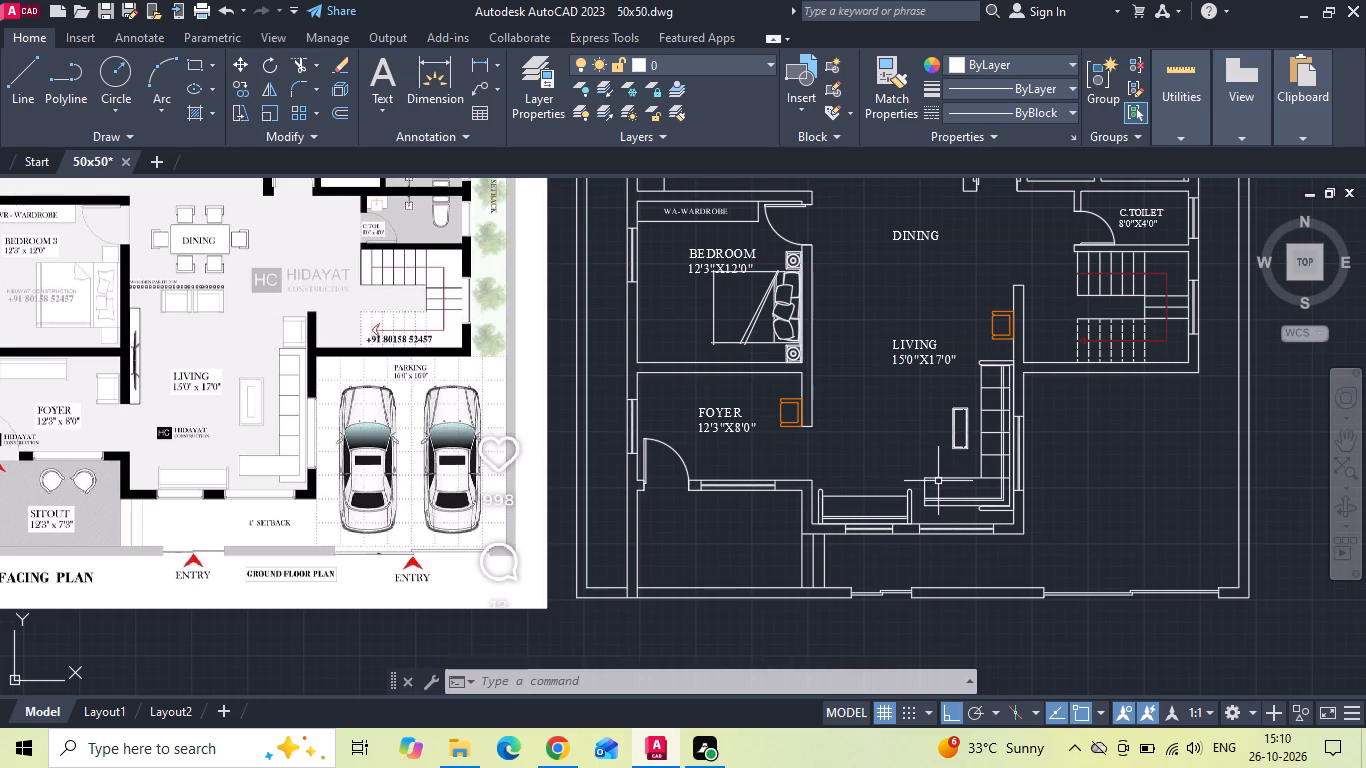
click(916, 515)
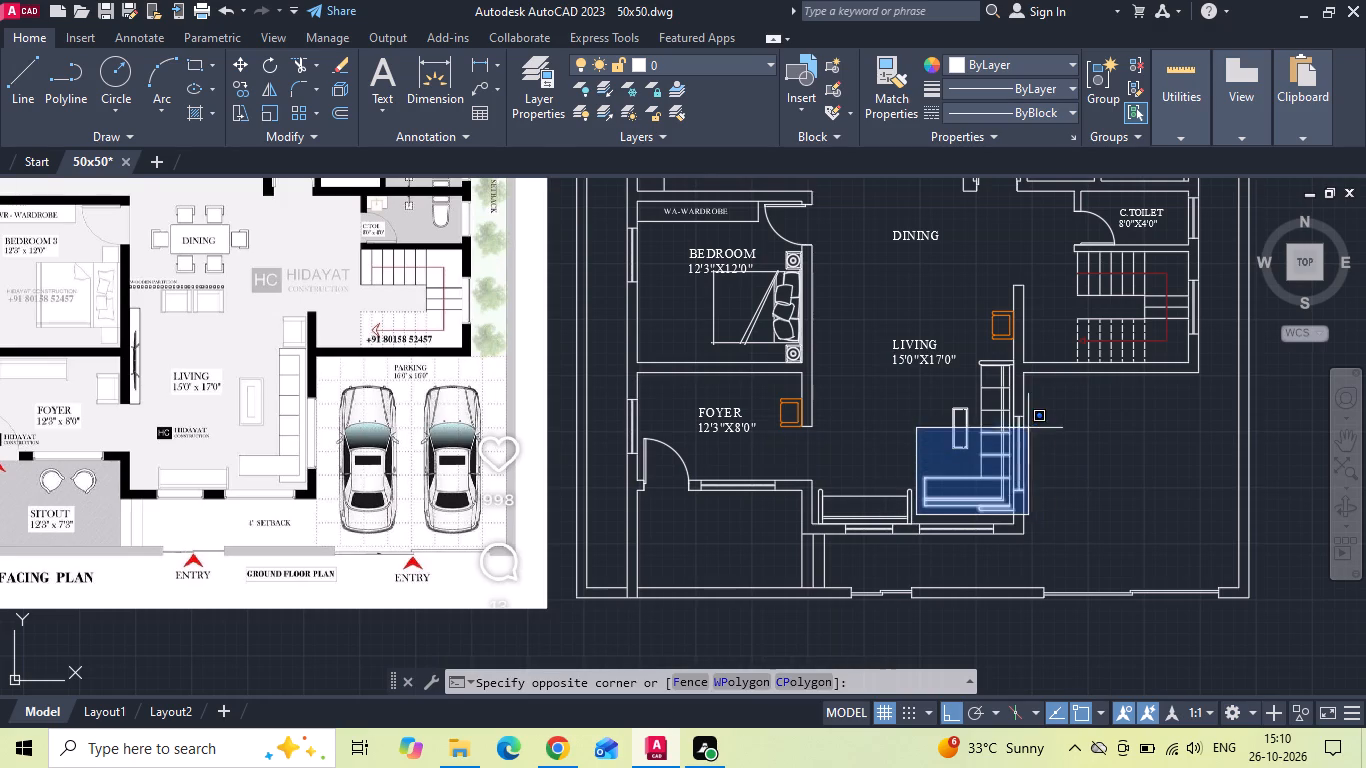
scroll(1016, 381, up, 1)
click(1011, 328)
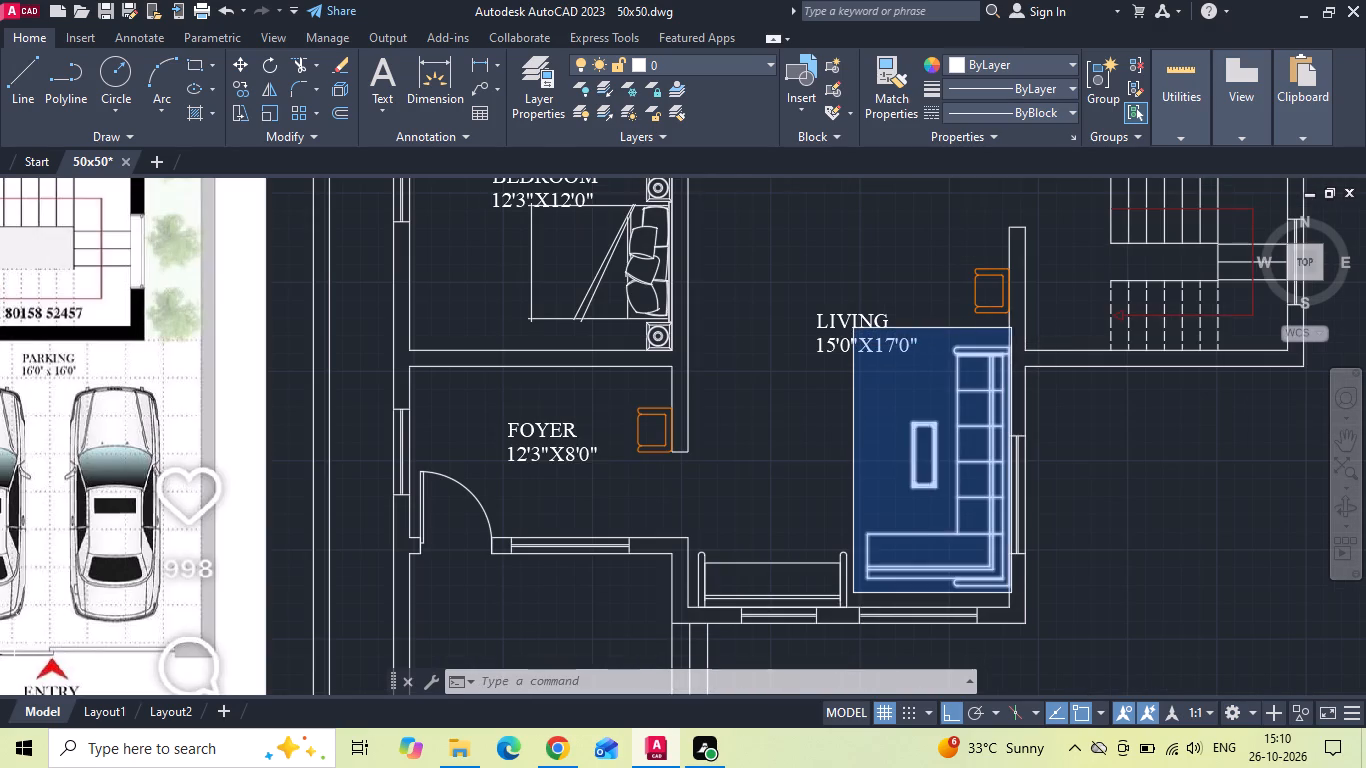
right_click(918, 340)
click(953, 400)
scroll(991, 566, up, 2)
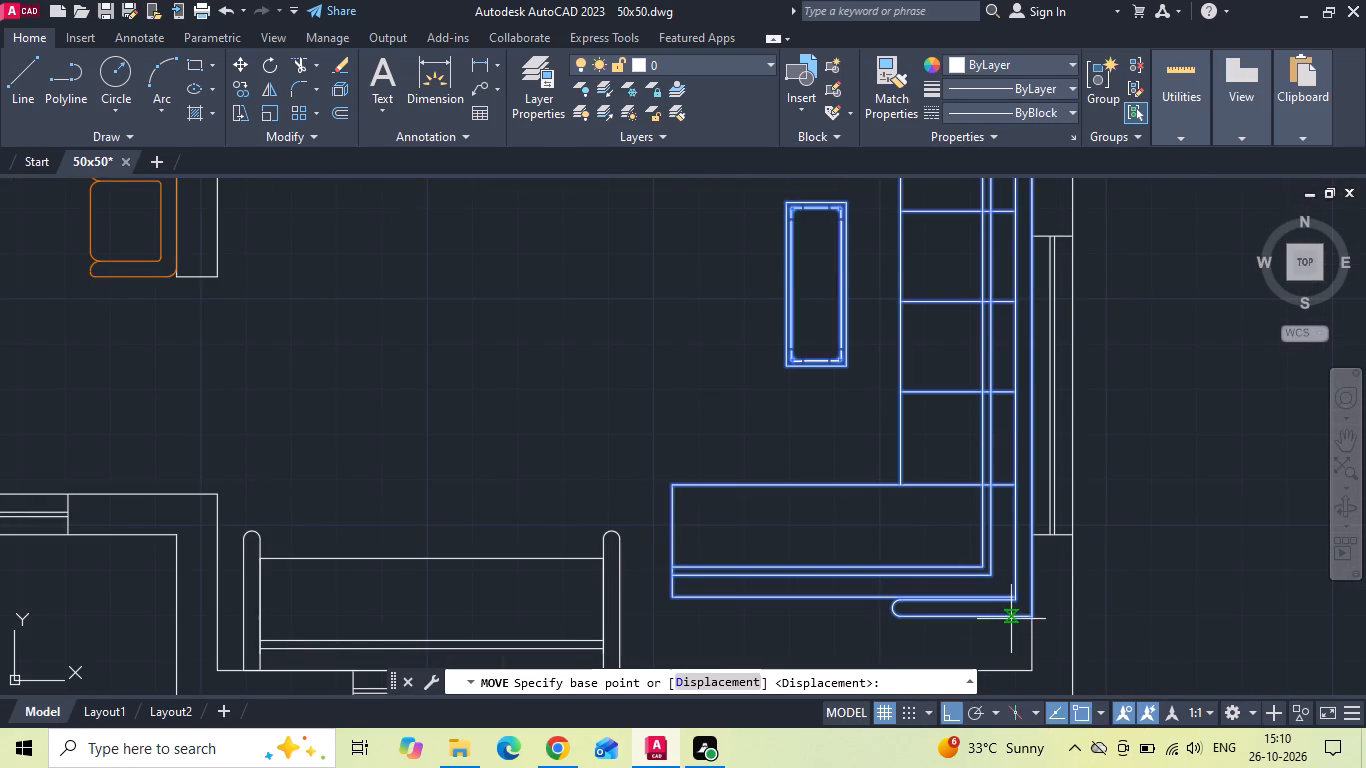
click(1031, 621)
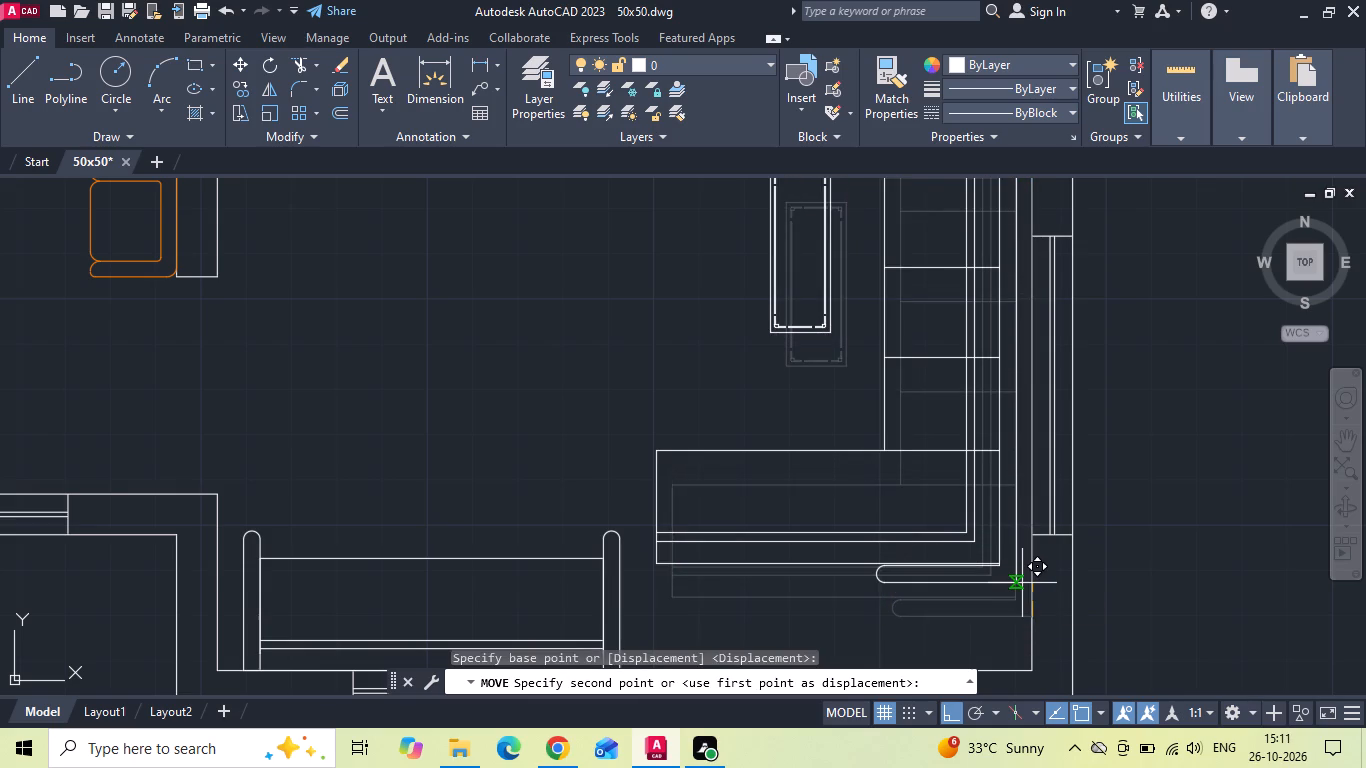
scroll(1022, 583, up, 2)
click(1037, 573)
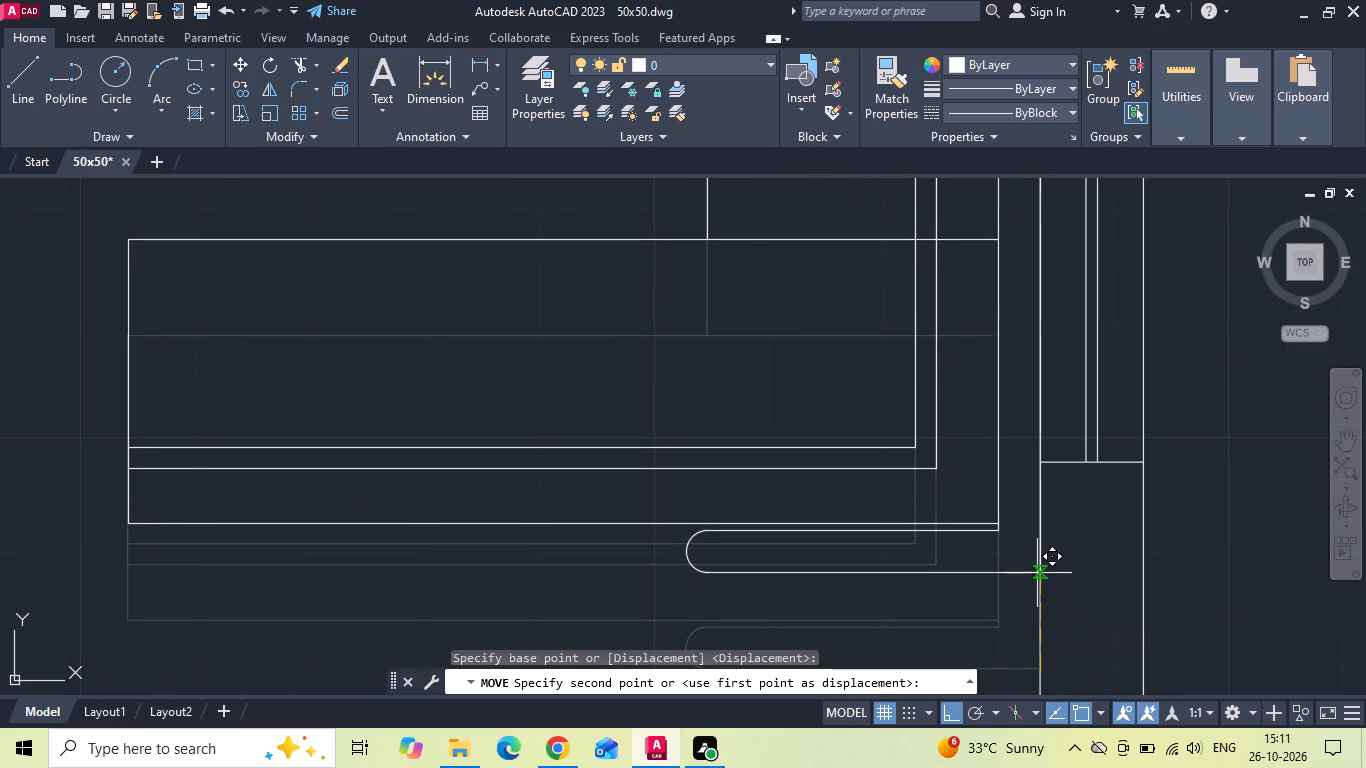
Scale up the armchair above the L-shaped sofa from its lower wall-side corner until its depth roughly matches the sofa's armrest length.
scroll(903, 577, down, 4)
scroll(898, 304, down, 1)
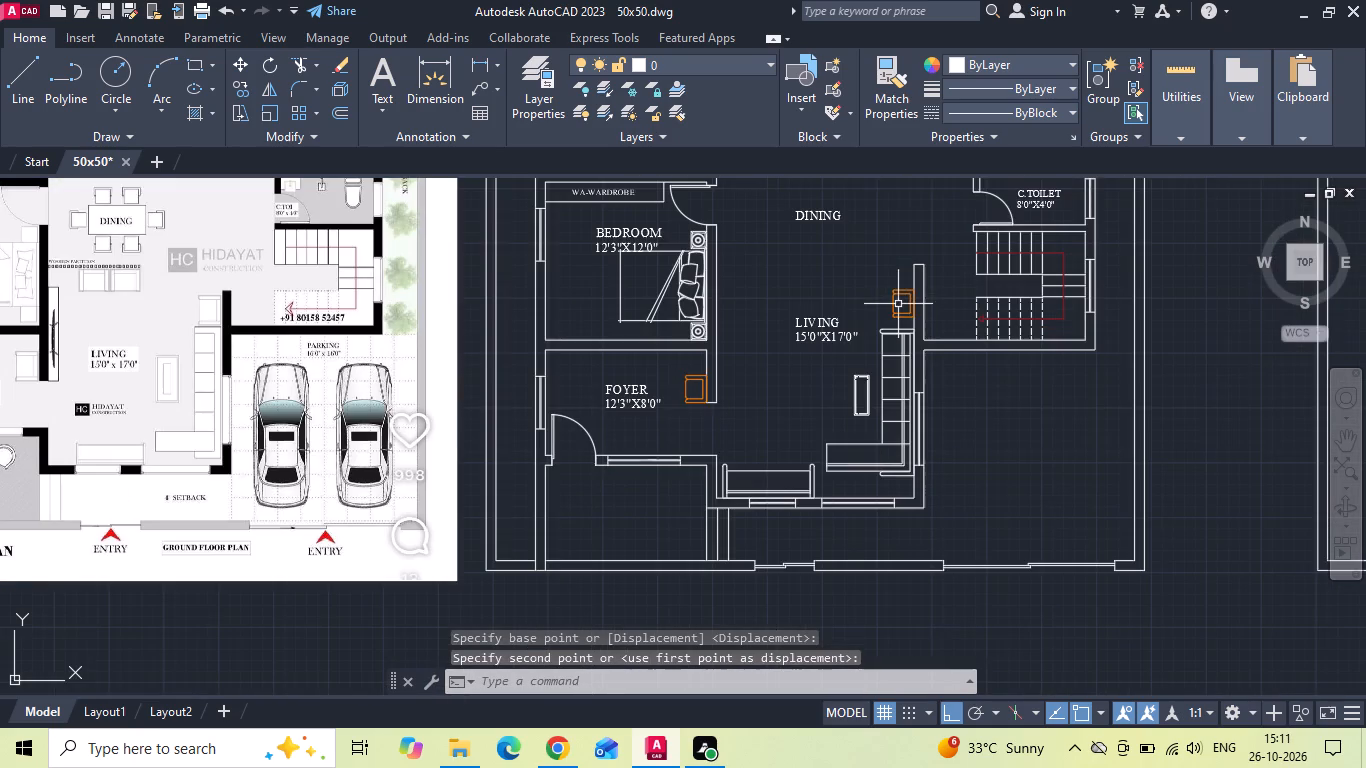
click(899, 300)
click(896, 294)
right_click(896, 294)
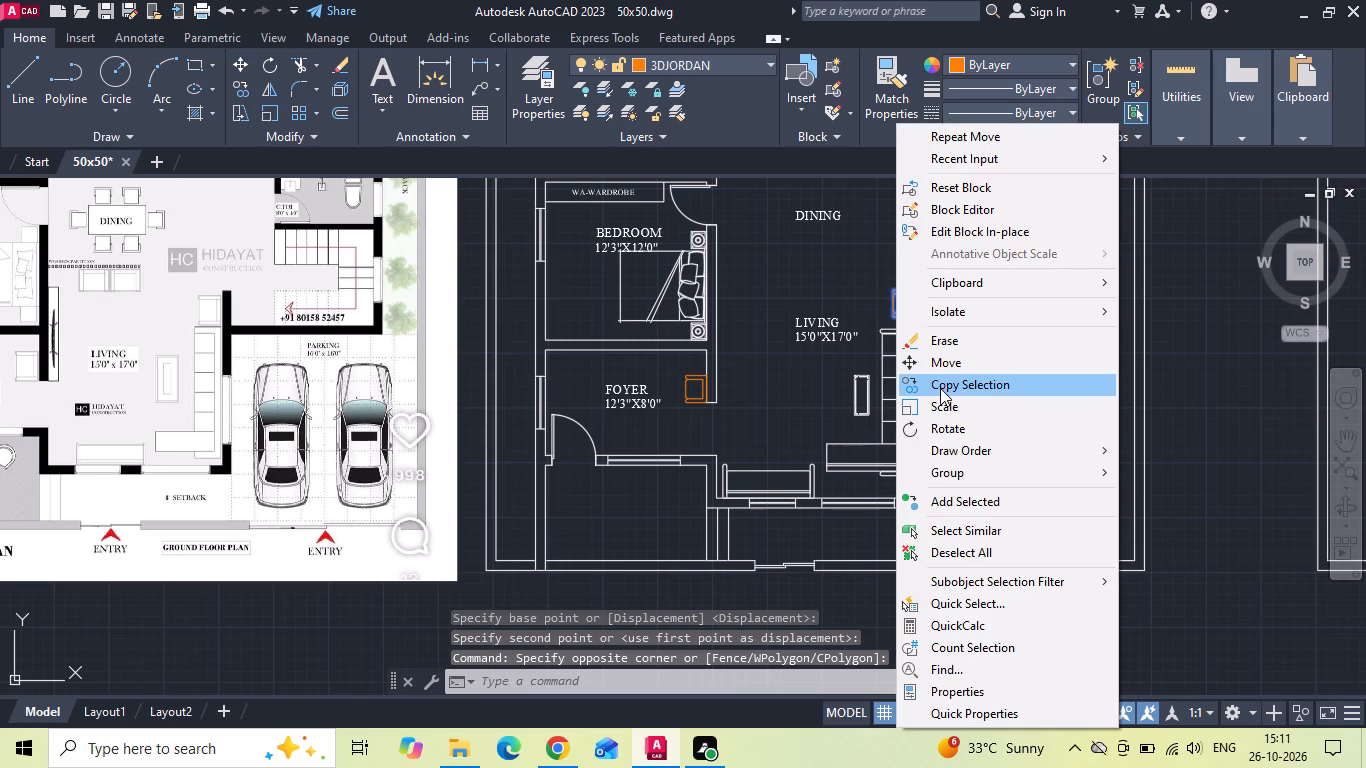
click(946, 407)
scroll(896, 276, up, 3)
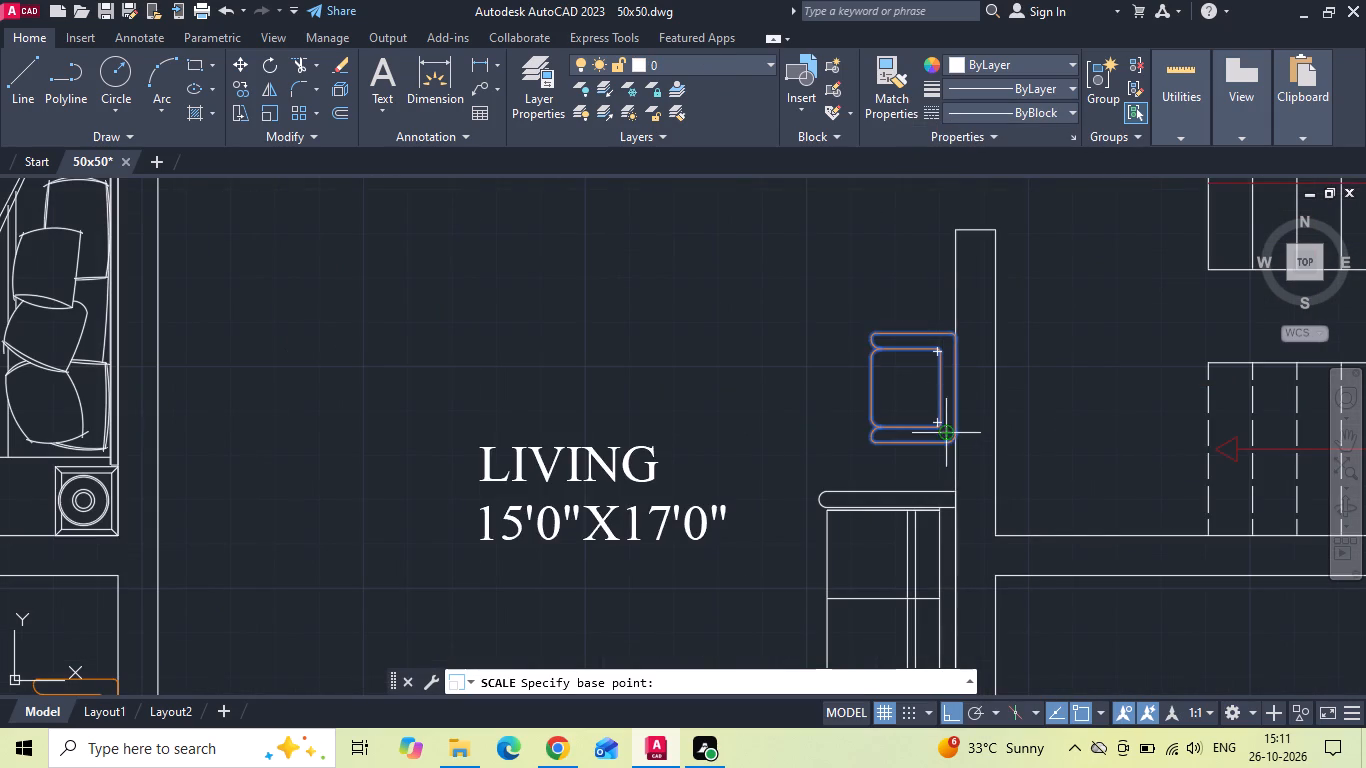
click(959, 425)
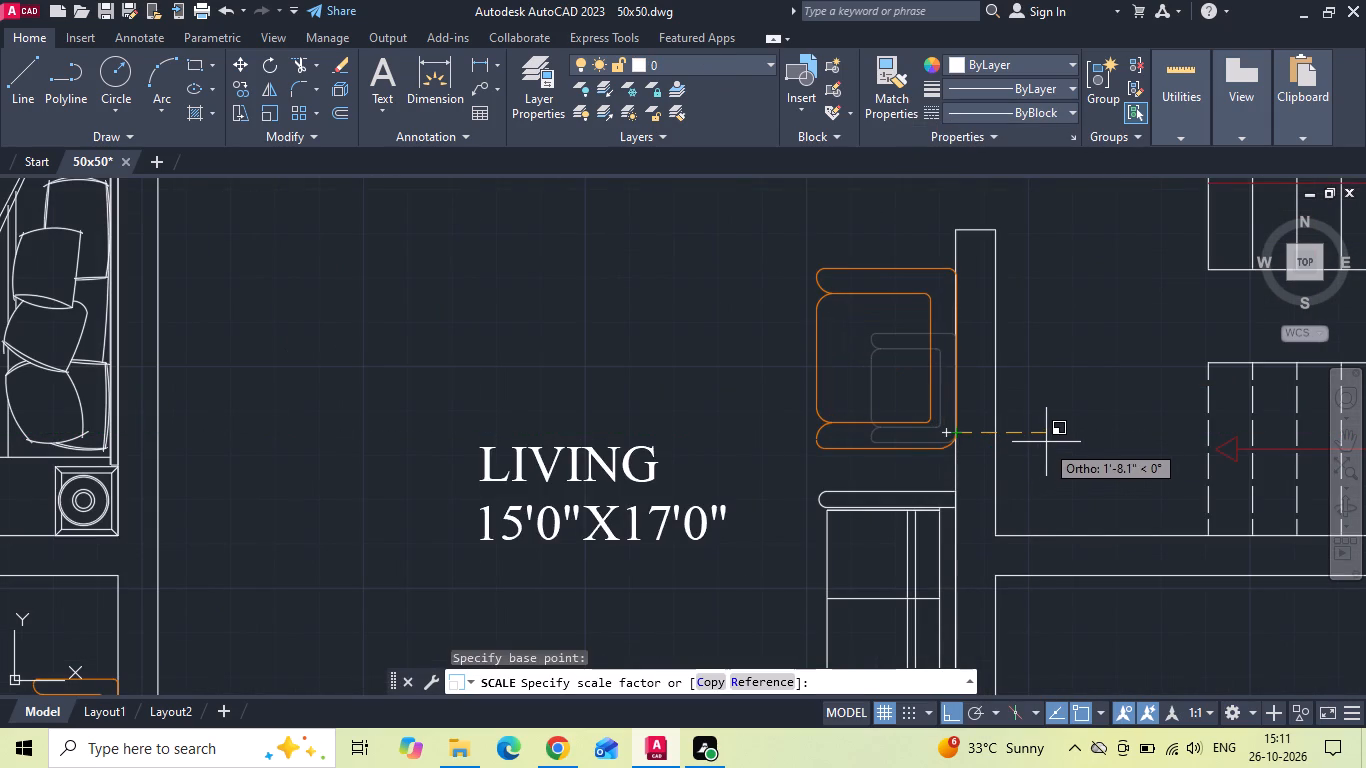
click(1044, 438)
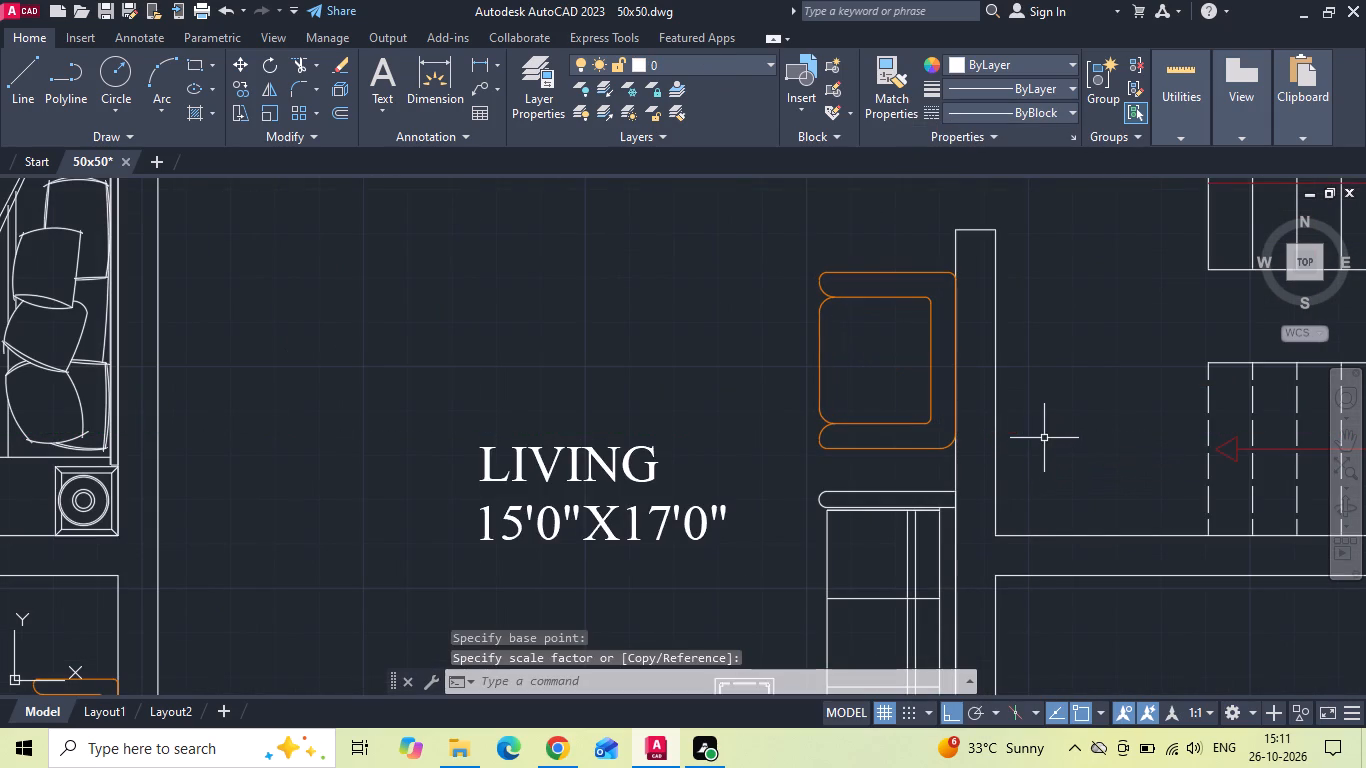
click(889, 409)
key(Escape)
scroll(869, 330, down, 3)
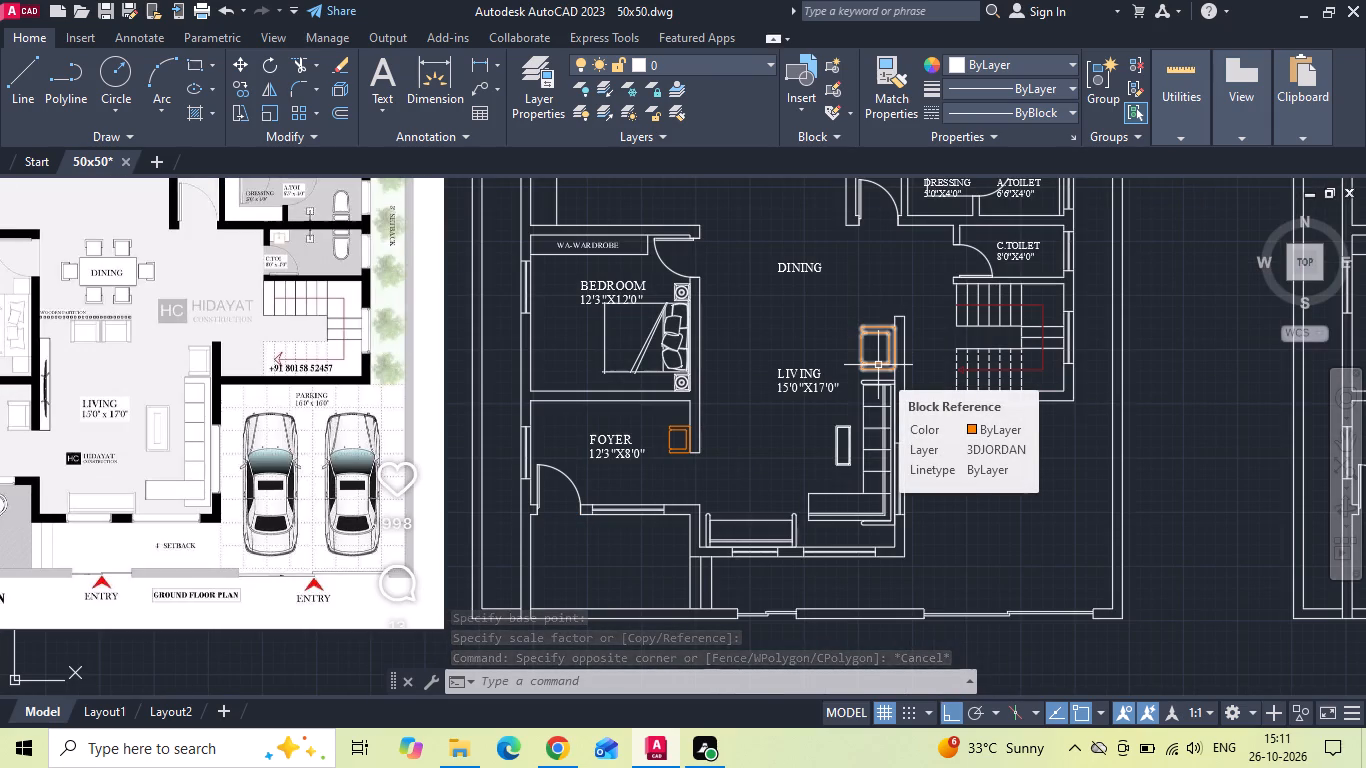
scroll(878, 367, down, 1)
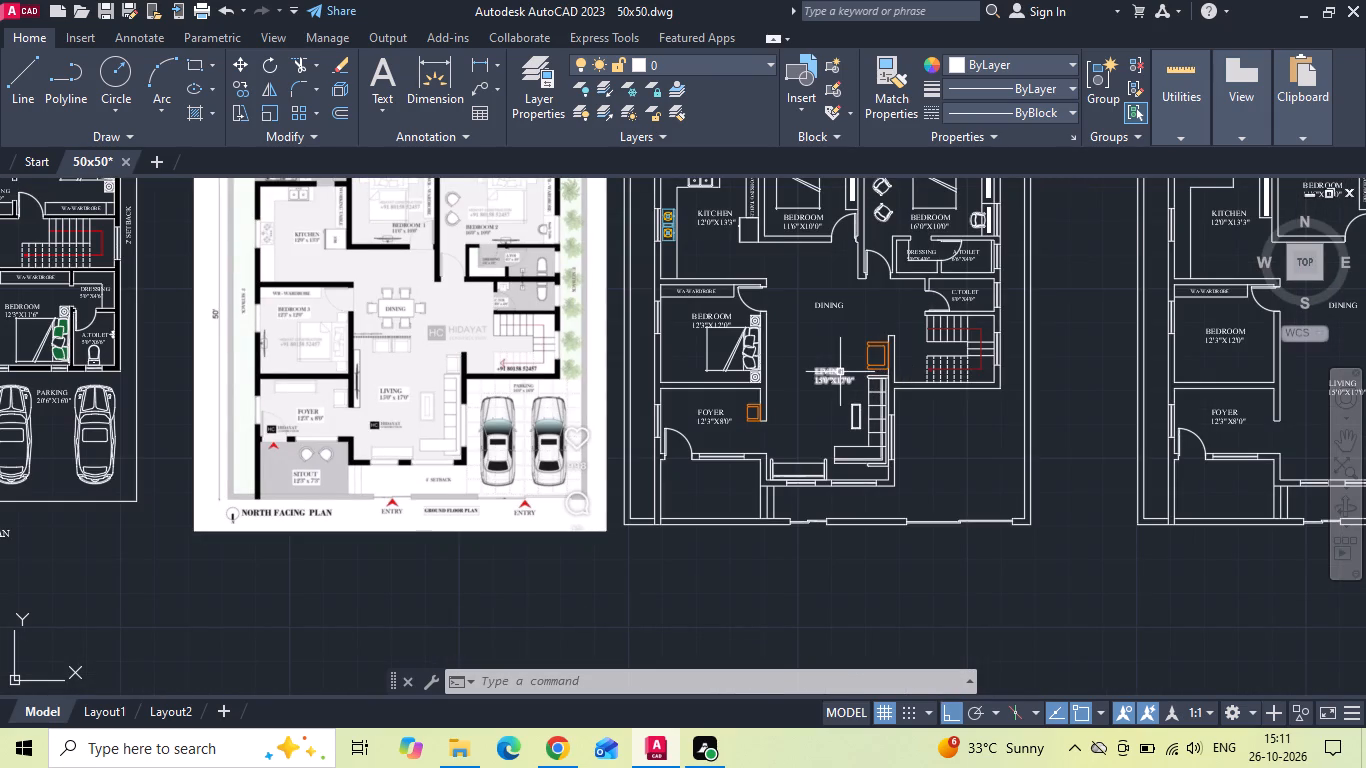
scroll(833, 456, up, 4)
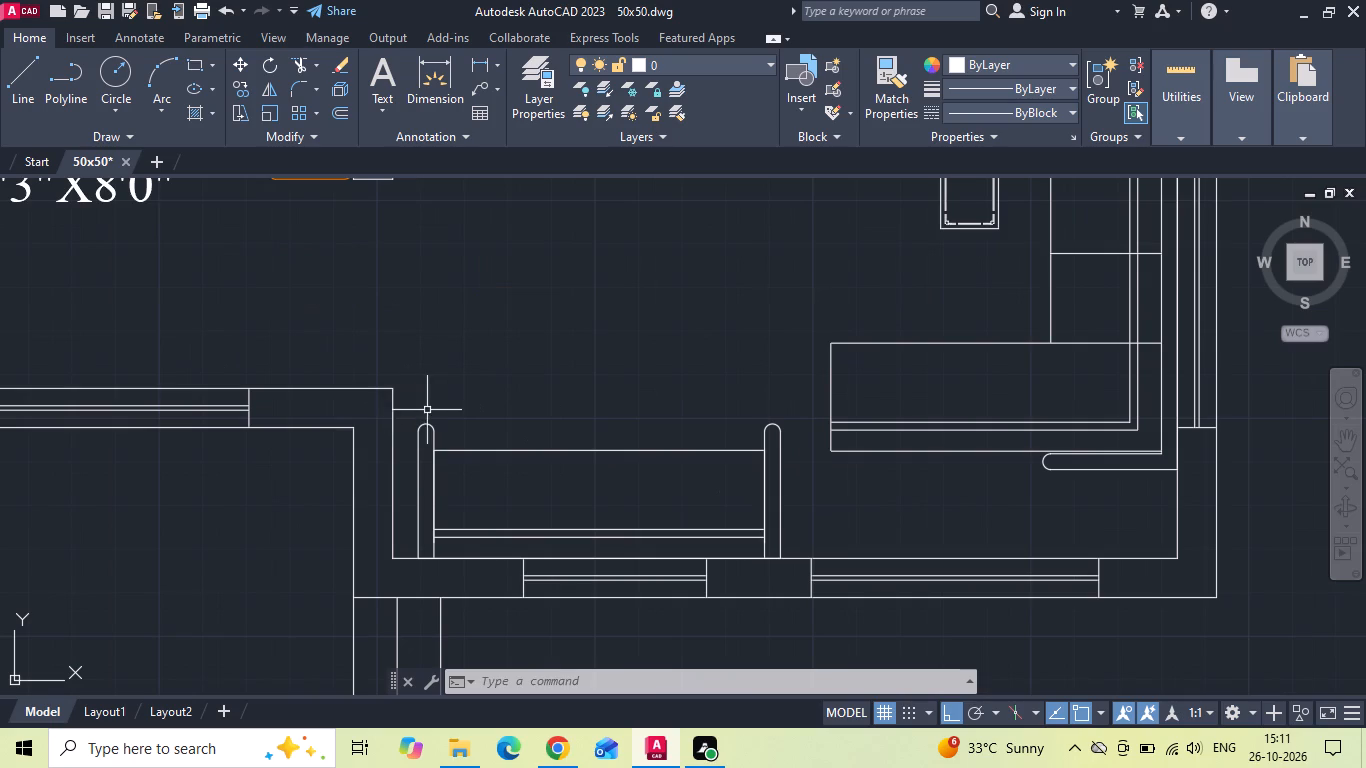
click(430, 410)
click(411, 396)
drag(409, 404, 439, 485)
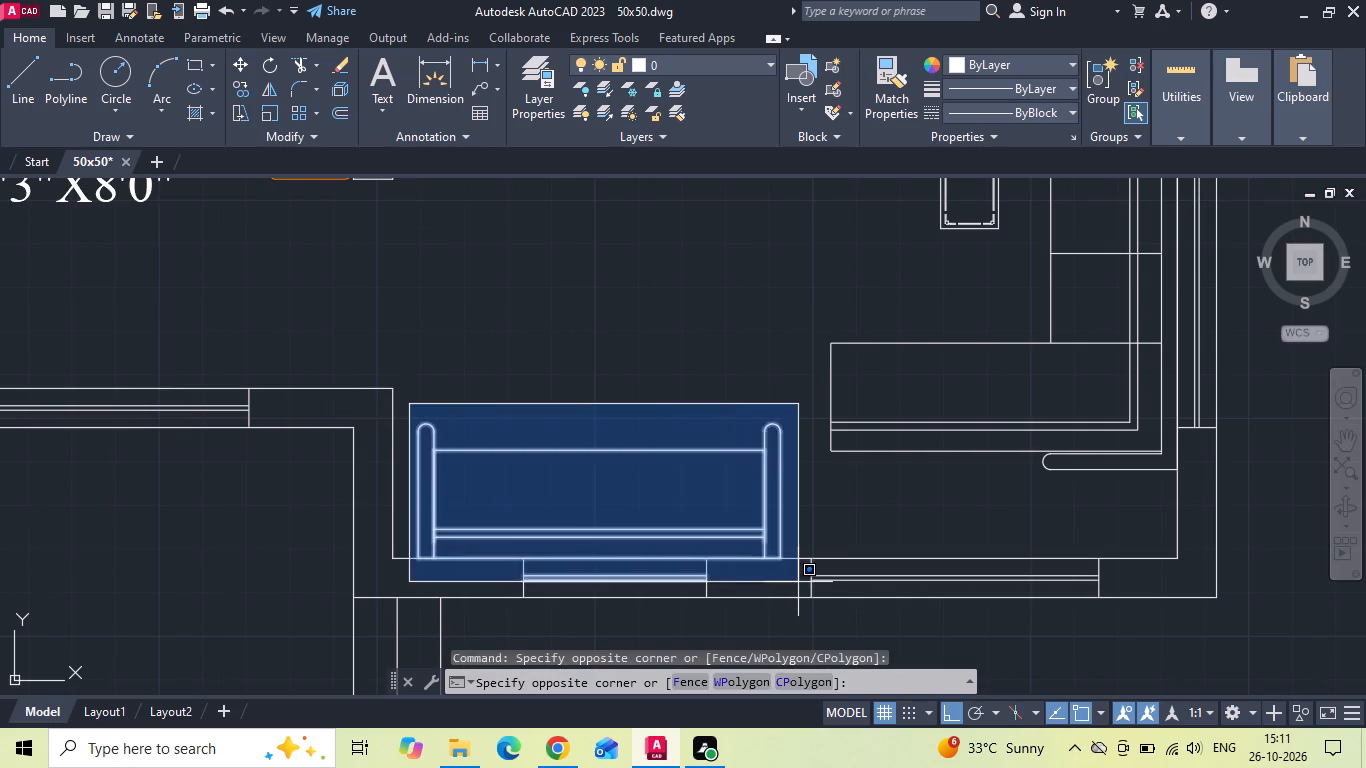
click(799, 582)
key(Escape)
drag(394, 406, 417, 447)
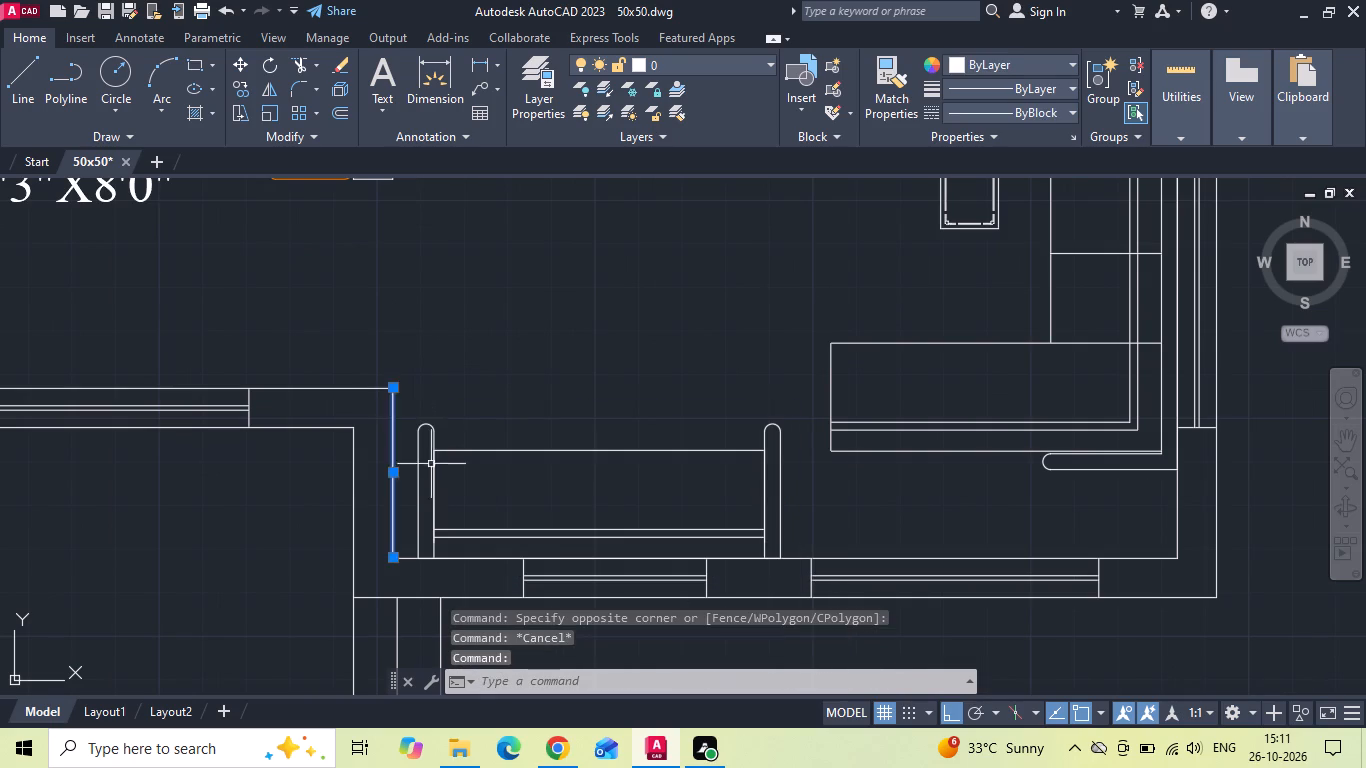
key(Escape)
Mirror the second sofa with its armrests about a horizontal line above it, keeping the original.
drag(413, 402, 410, 439)
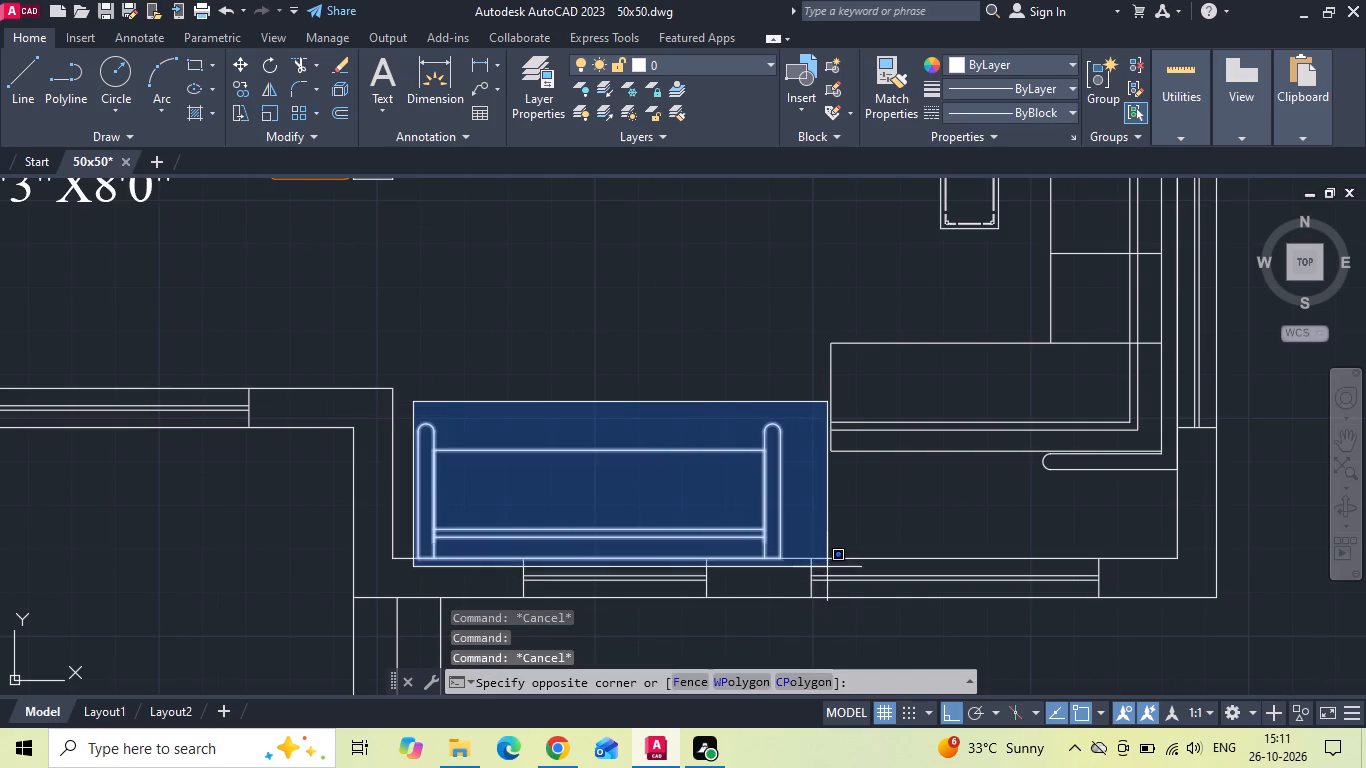
click(825, 571)
text(MI)
key(space)
drag(679, 335, 662, 333)
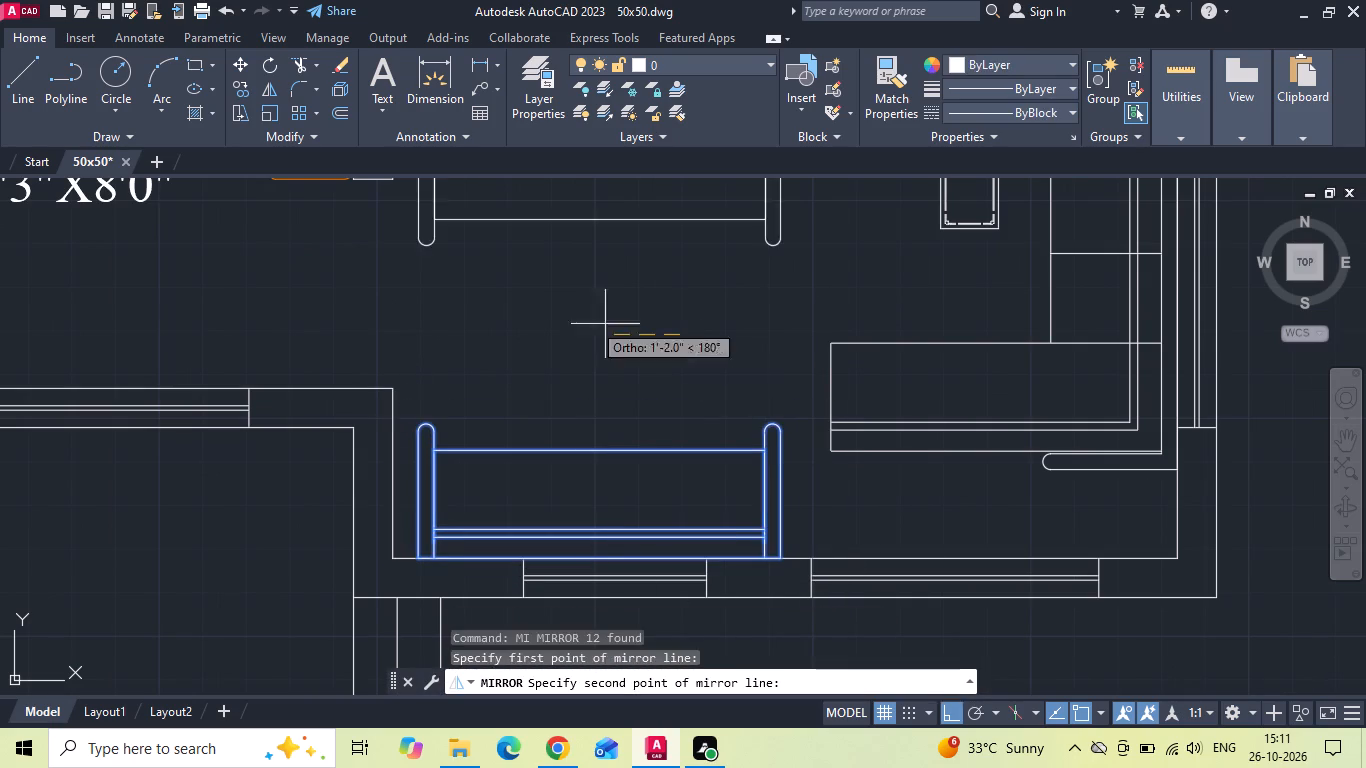
click(463, 319)
middle_drag(466, 348, 476, 452)
text(N)
key(space)
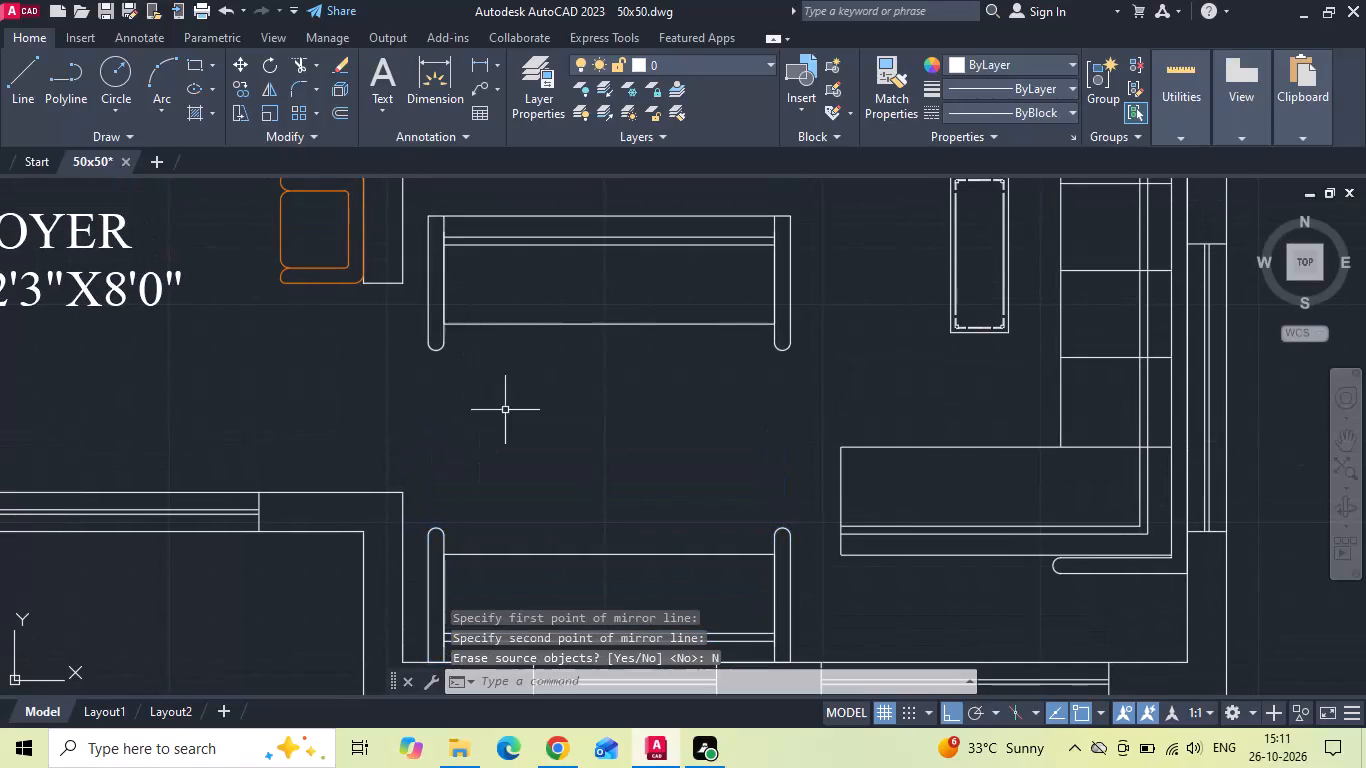
Erase one of the overlapping inner lines at each armrest of the mirrored sofa.
click(445, 269)
key(Delete)
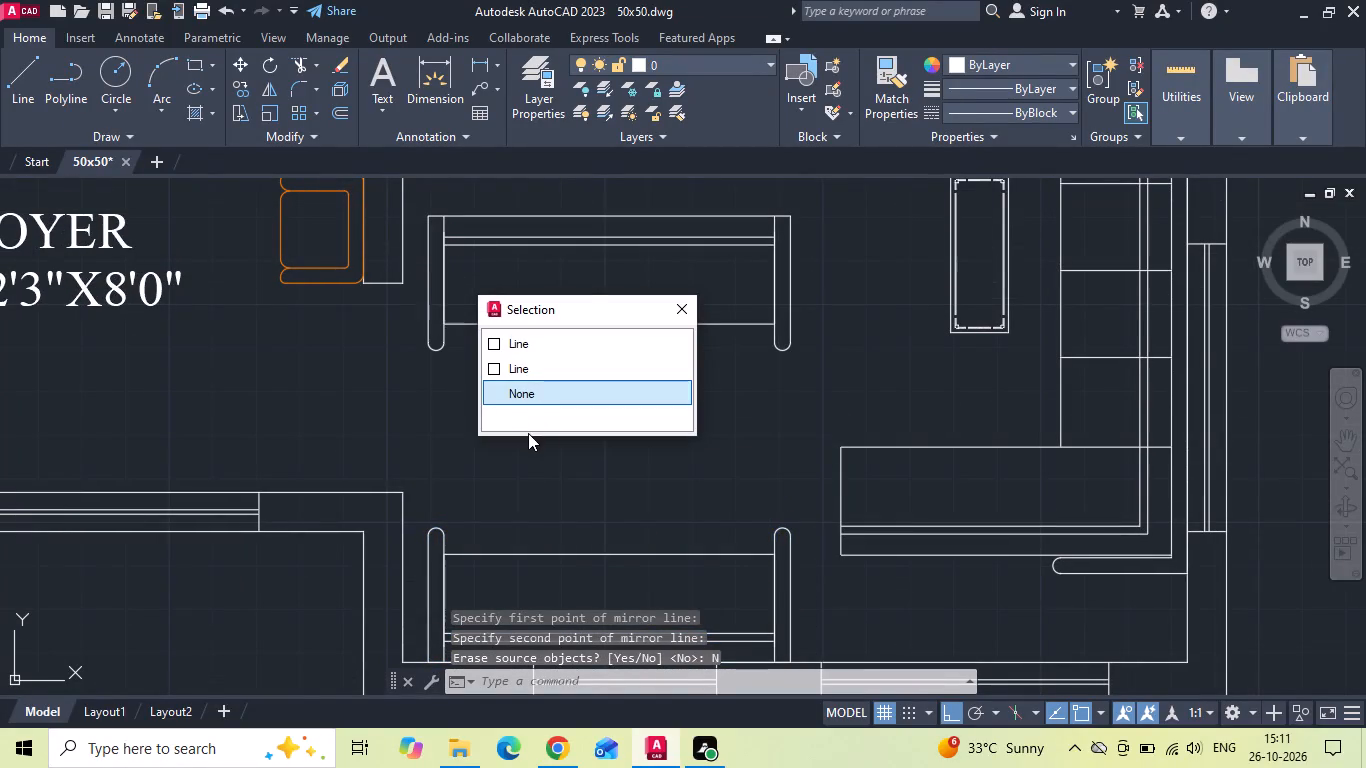
key(Delete)
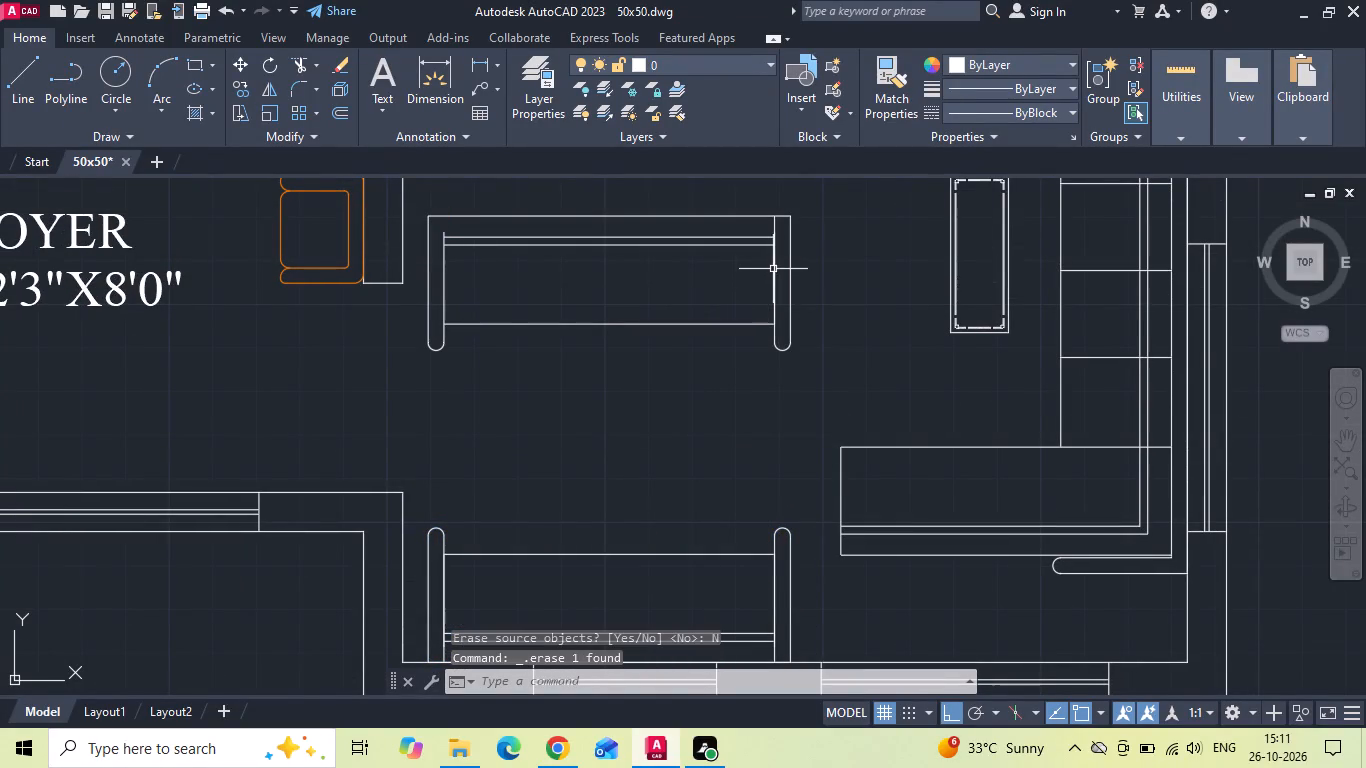
click(773, 269)
key(Delete)
Extend the mirrored sofa's remaining inner armrest lines, the right one to its rounded end and the left one to the back edge.
middle_drag(691, 297, 684, 332)
text(EX)
key(space)
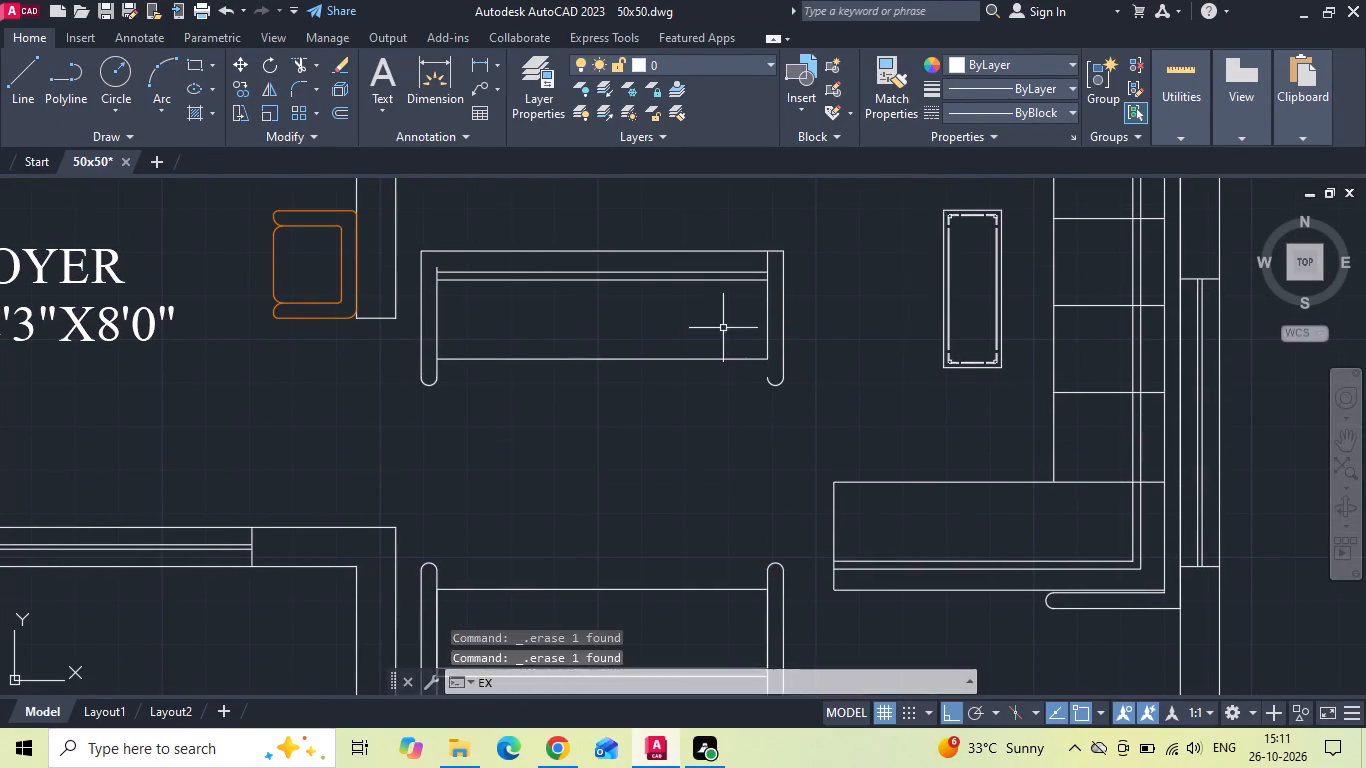
drag(776, 330, 758, 328)
click(736, 325)
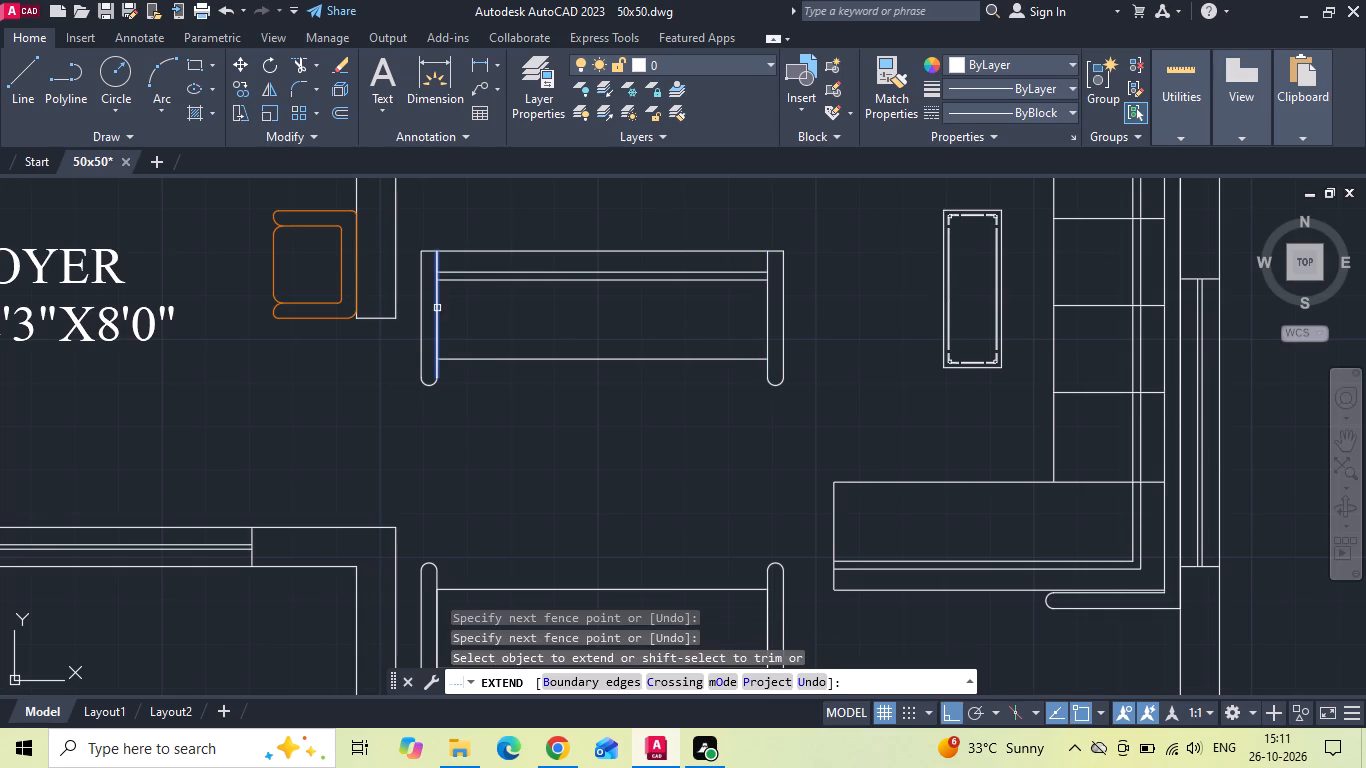
click(434, 308)
middle_drag(462, 343, 487, 216)
key(Escape)
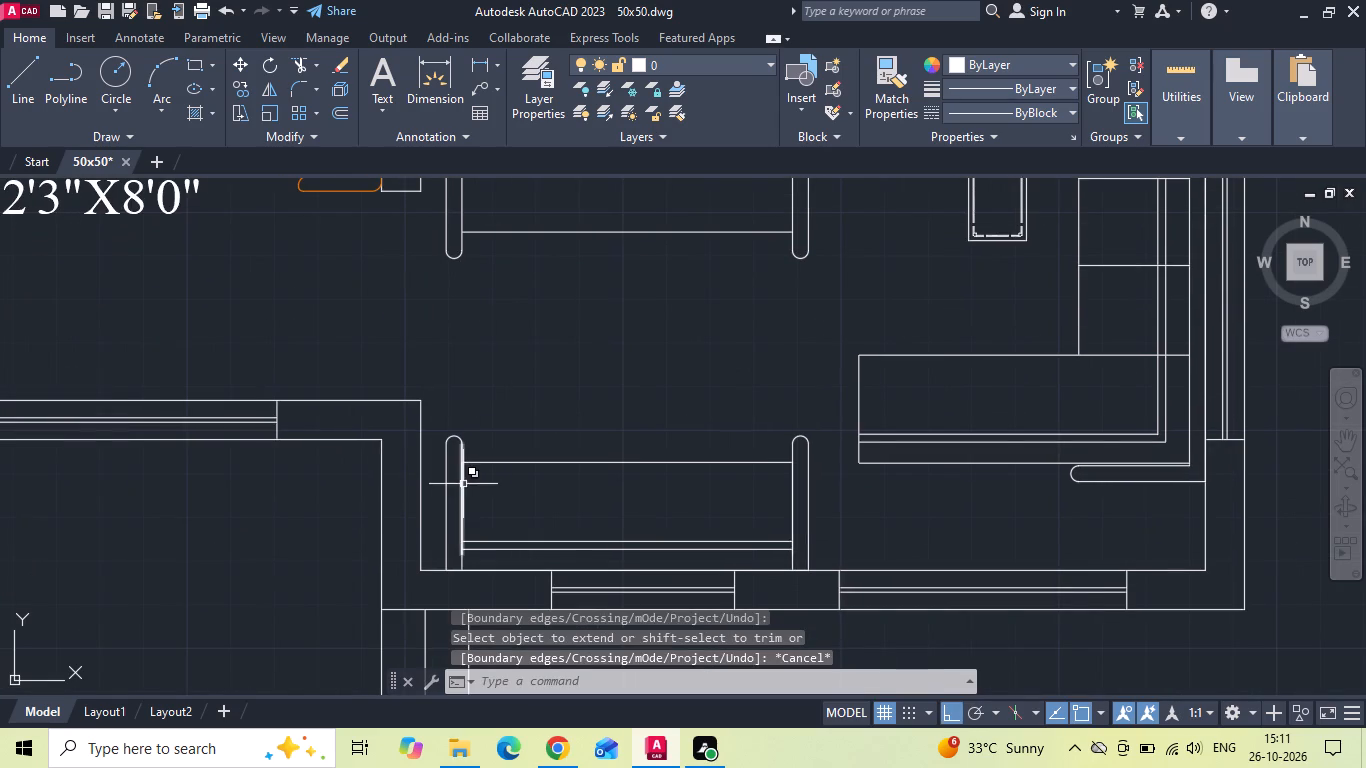
On the original second sofa's left armrest, erase one overlapping inner line and extend the remaining one to the rounded end.
click(463, 484)
key(Delete)
text(EX)
key(space)
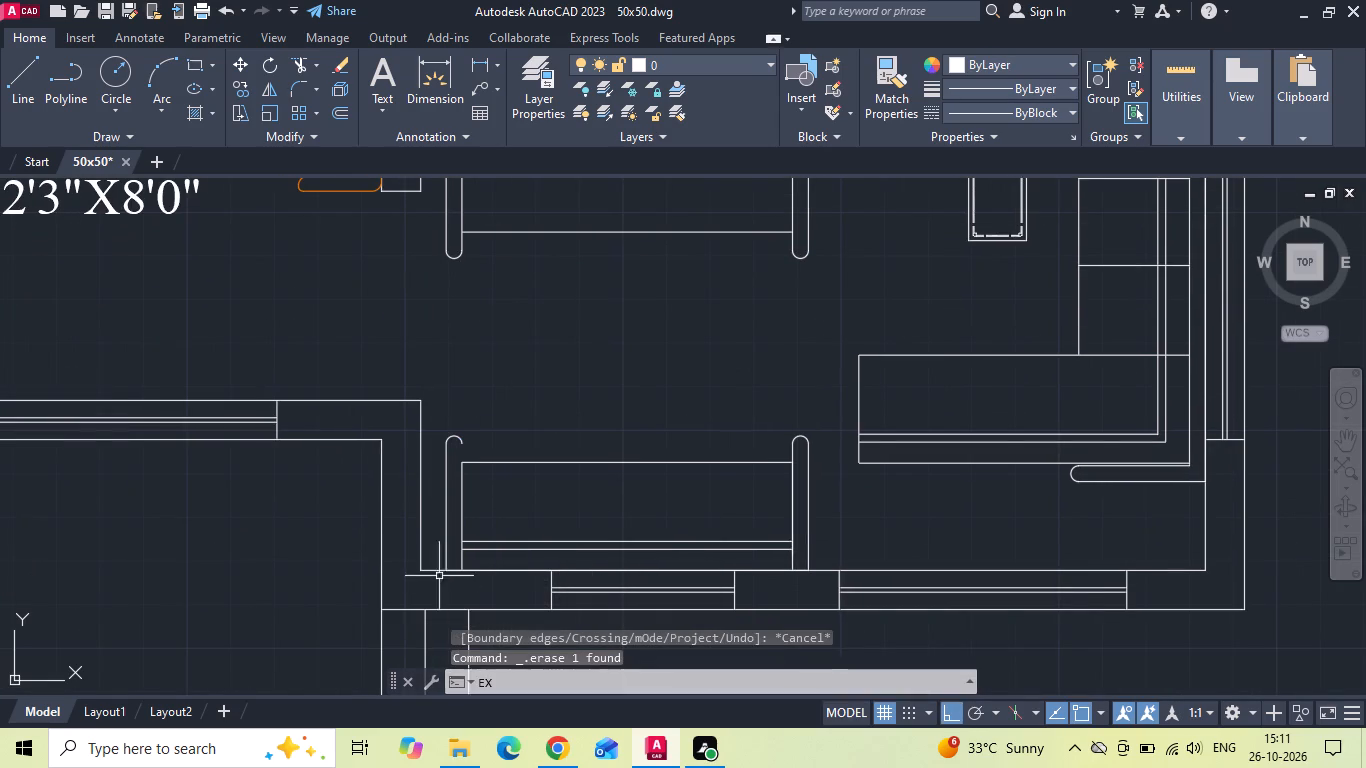
click(465, 499)
click(445, 507)
key(Escape)
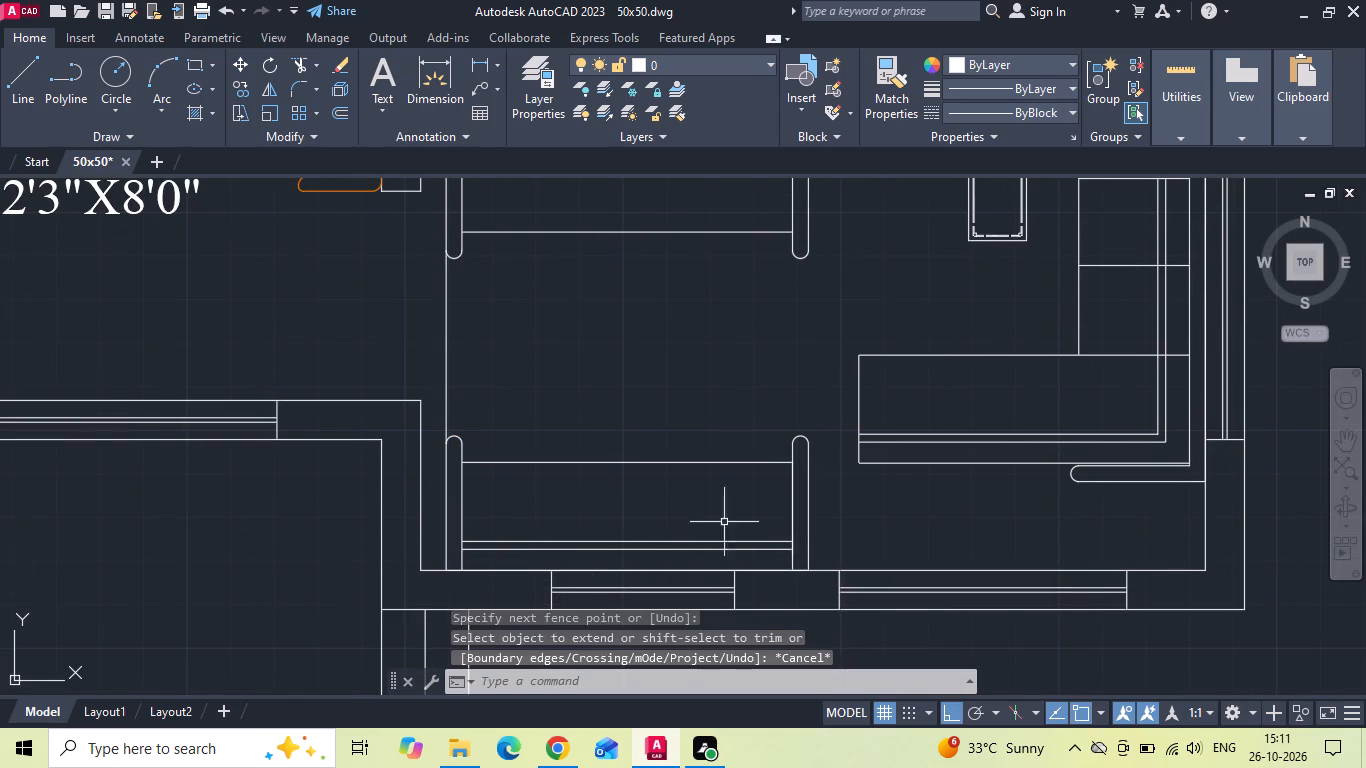
On the original second sofa's right armrest, erase one overlapping inner line and extend the remaining one to the rounded end.
click(795, 496)
key(Delete)
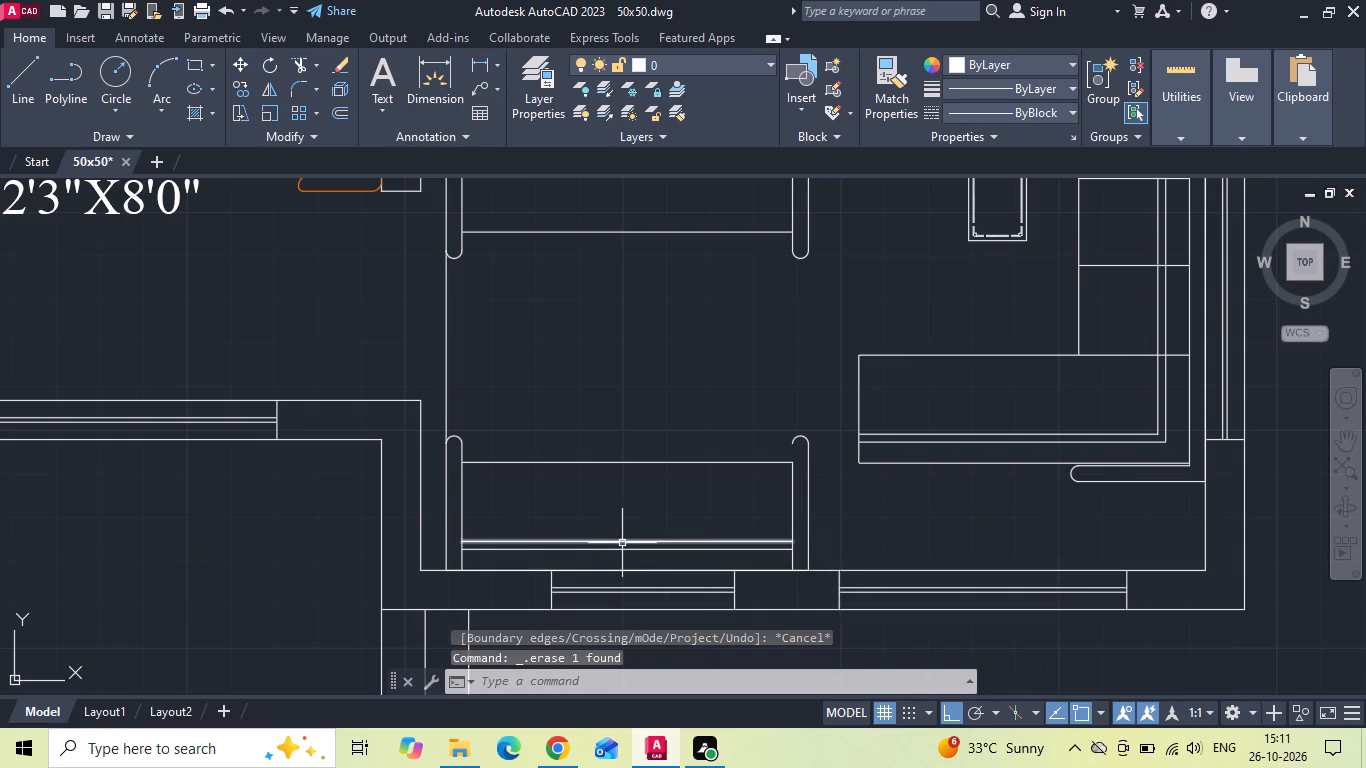
text(EX)
key(space)
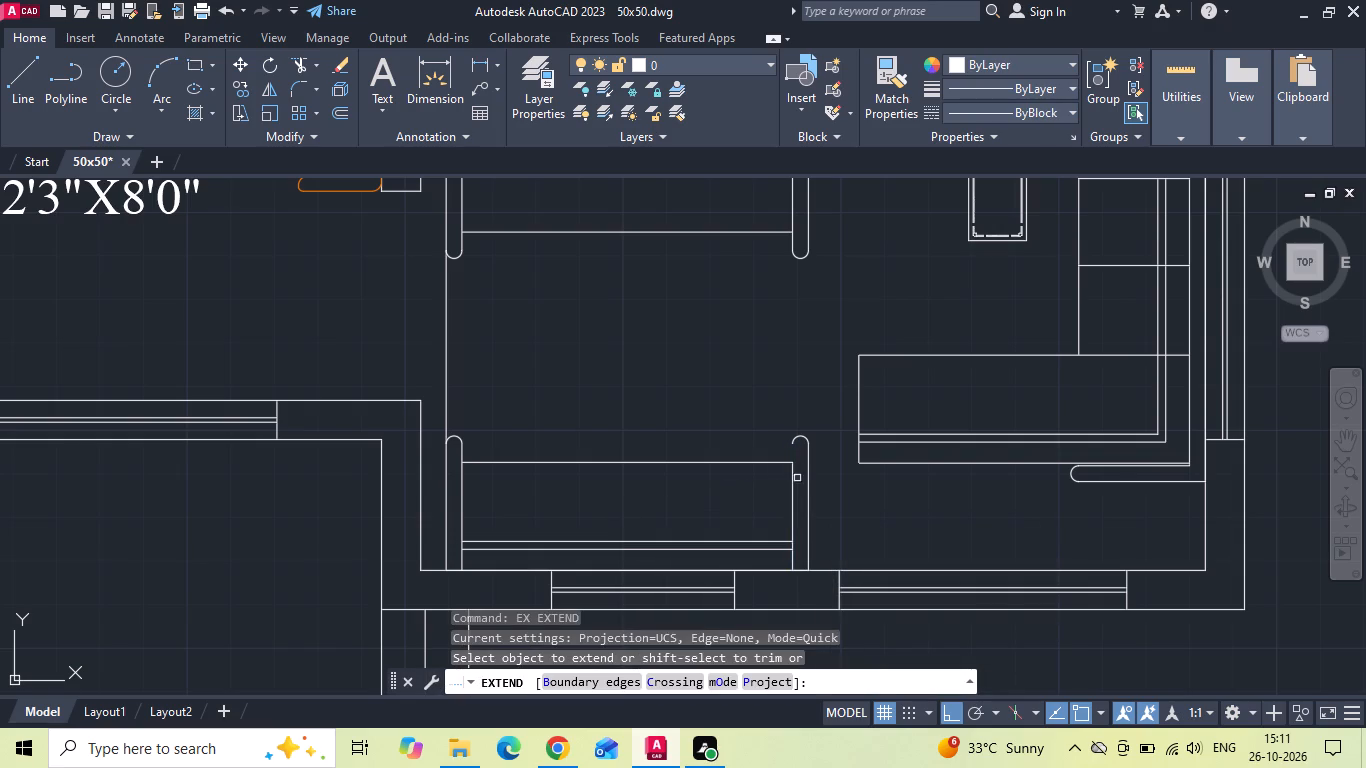
click(797, 478)
click(770, 490)
scroll(698, 505, down, 1)
key(Escape)
click(781, 259)
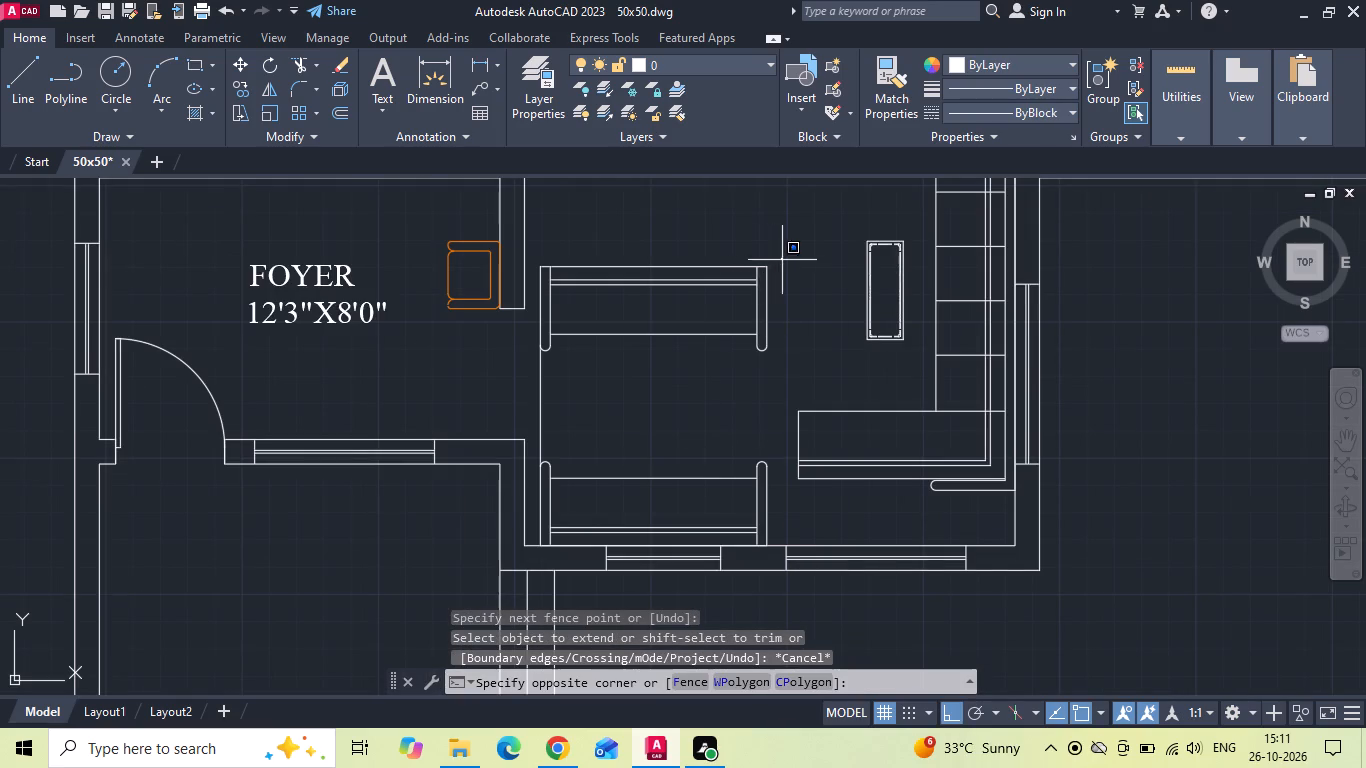
key(Escape)
Trim away the stray vertical line running between the left armrests of the two facing sofas.
text(TR)
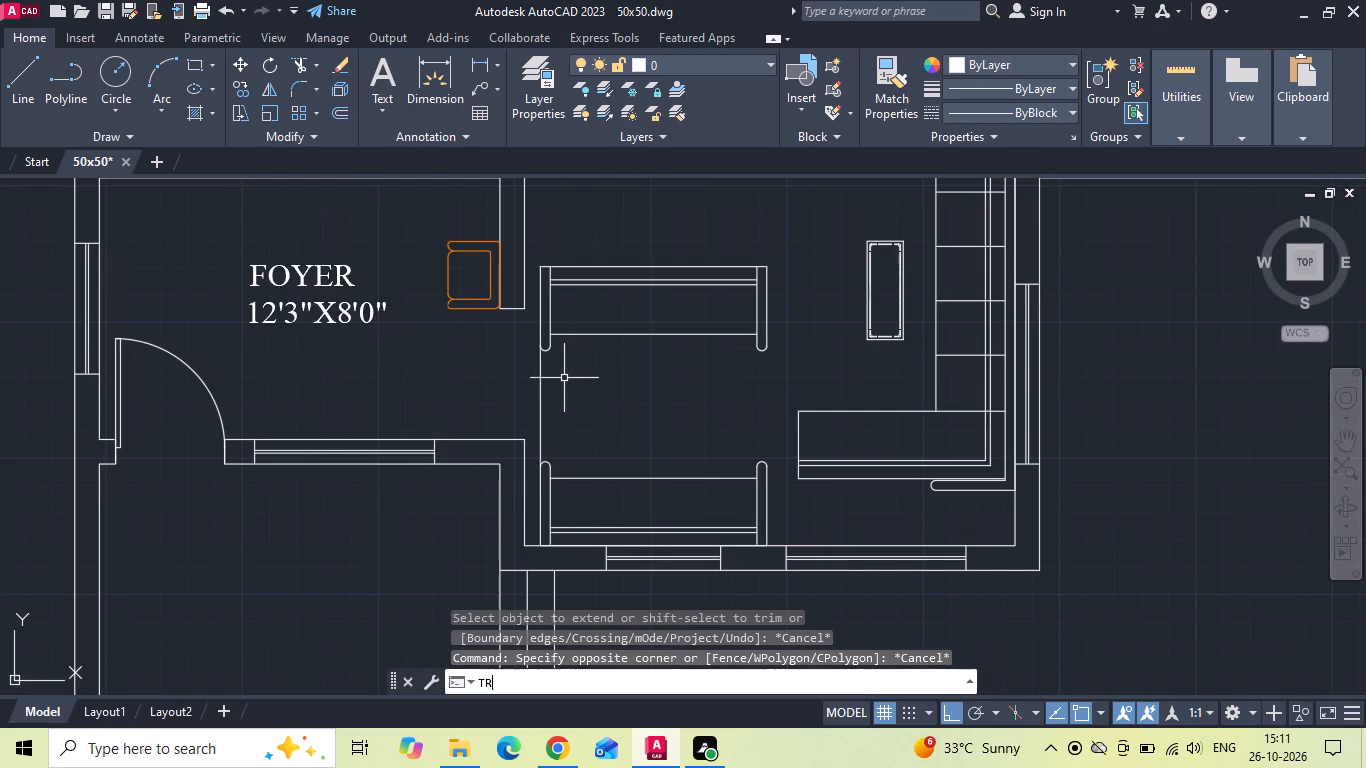
key(space)
click(554, 397)
click(517, 390)
key(Escape)
click(513, 371)
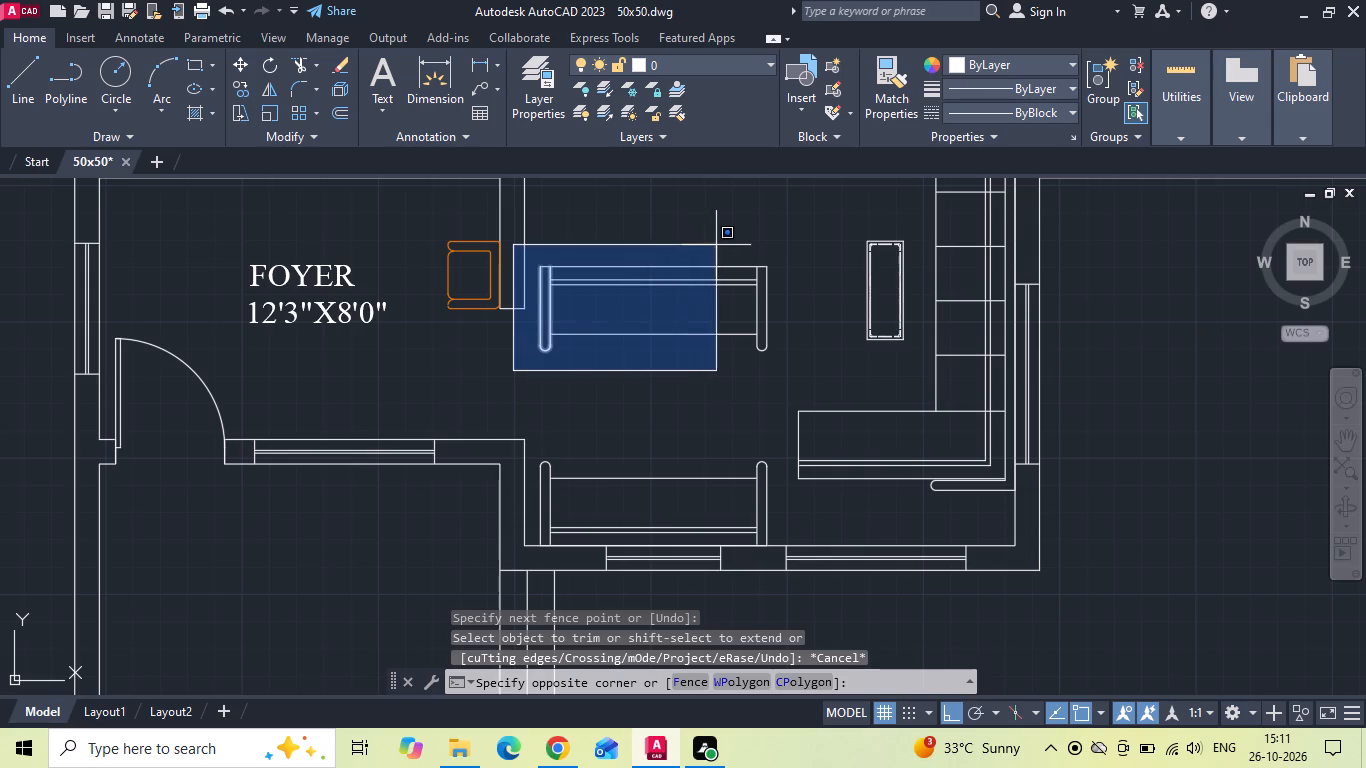
key(Escape)
Move the upper armrested sofa from the living room into the foyer, with its back against the north wall.
drag(532, 255, 540, 288)
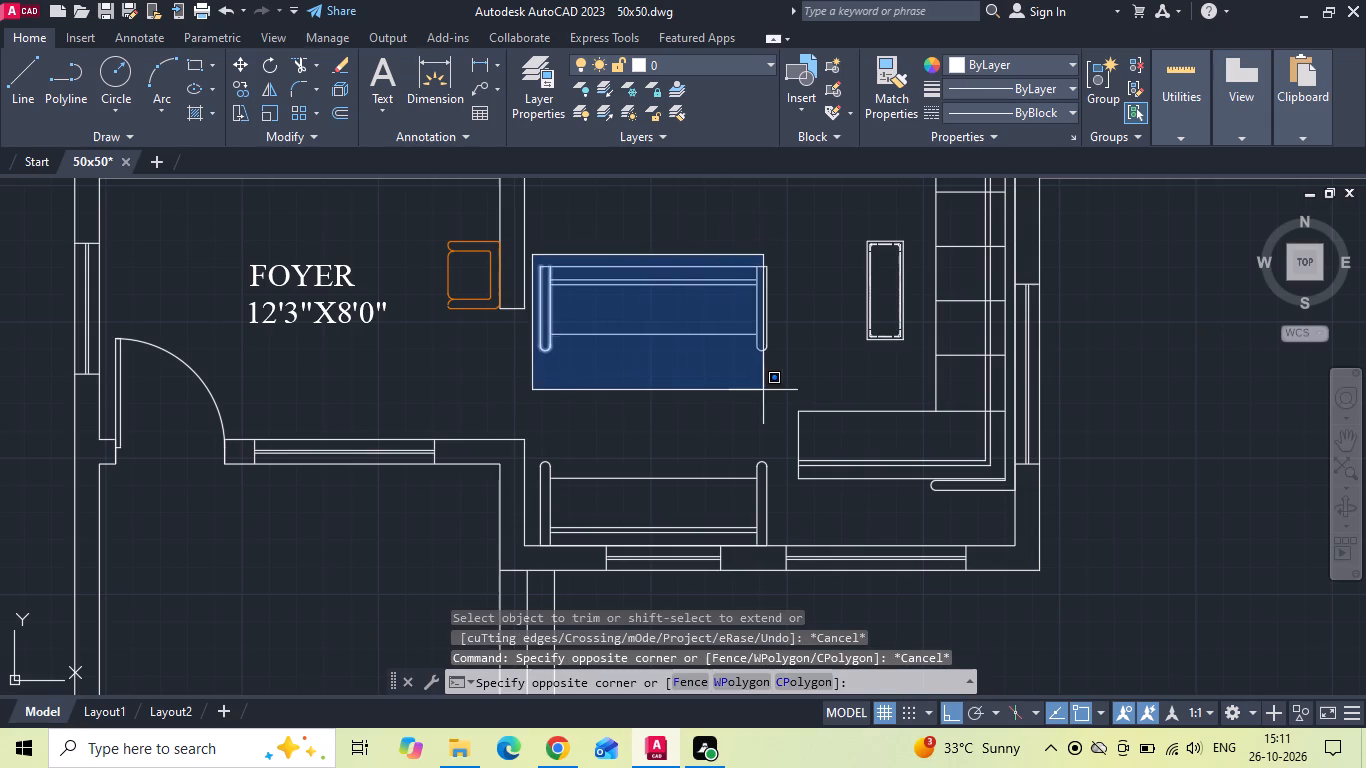
click(778, 394)
right_click(782, 392)
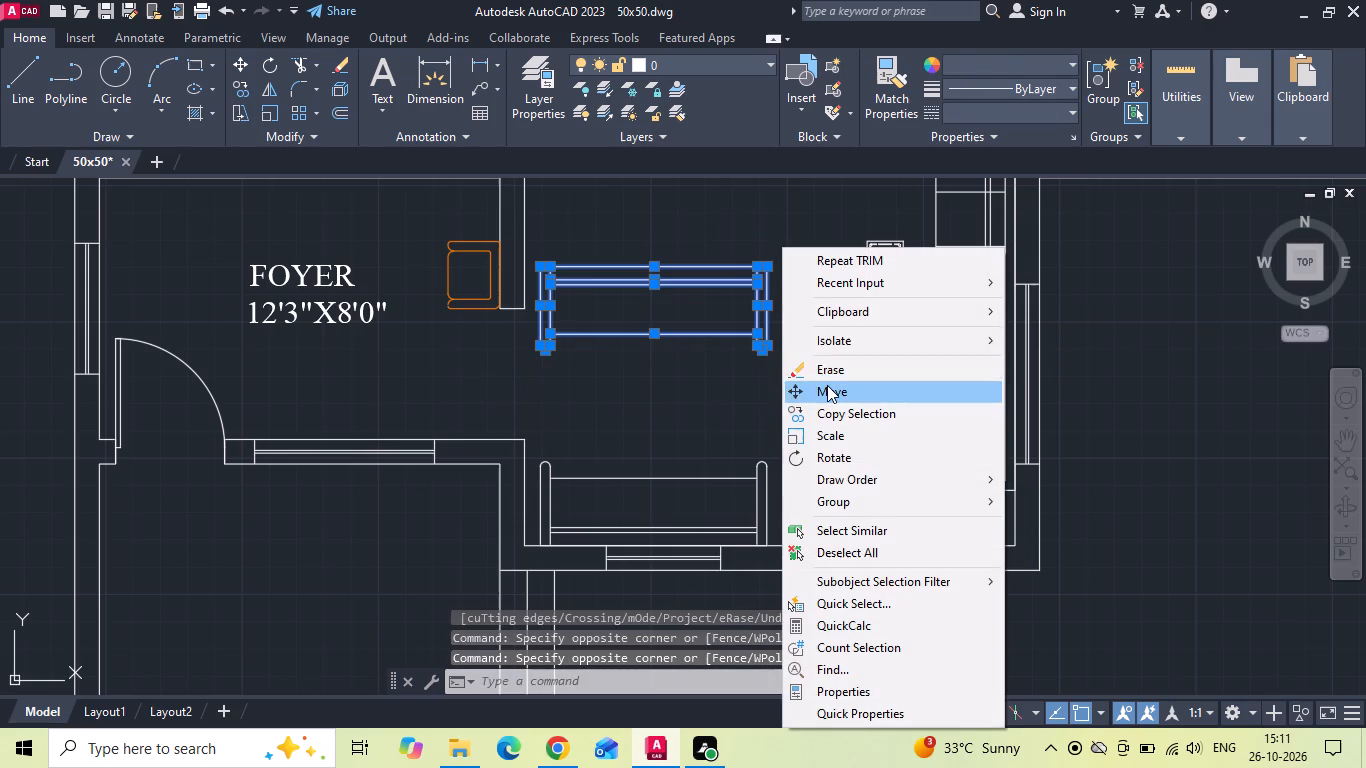
click(827, 385)
click(766, 268)
scroll(797, 432, down, 3)
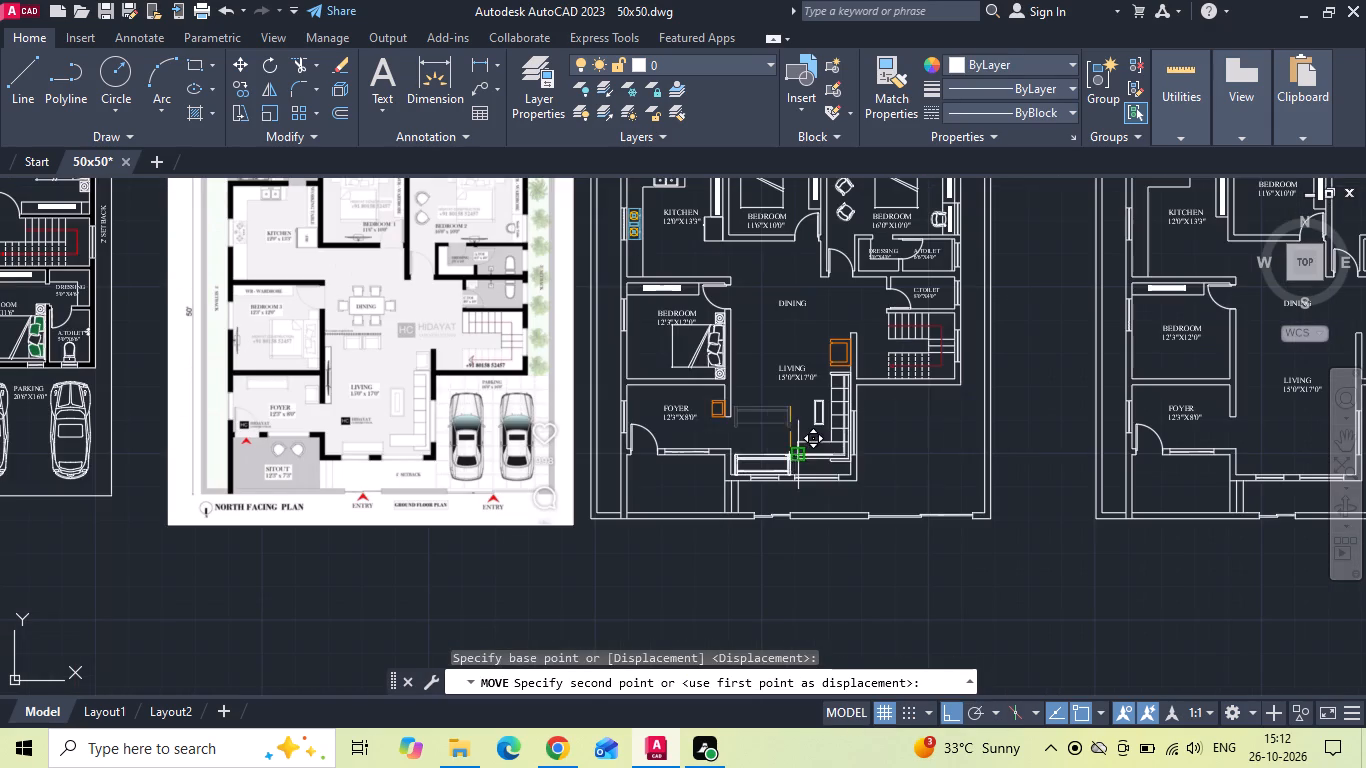
scroll(633, 363, up, 2)
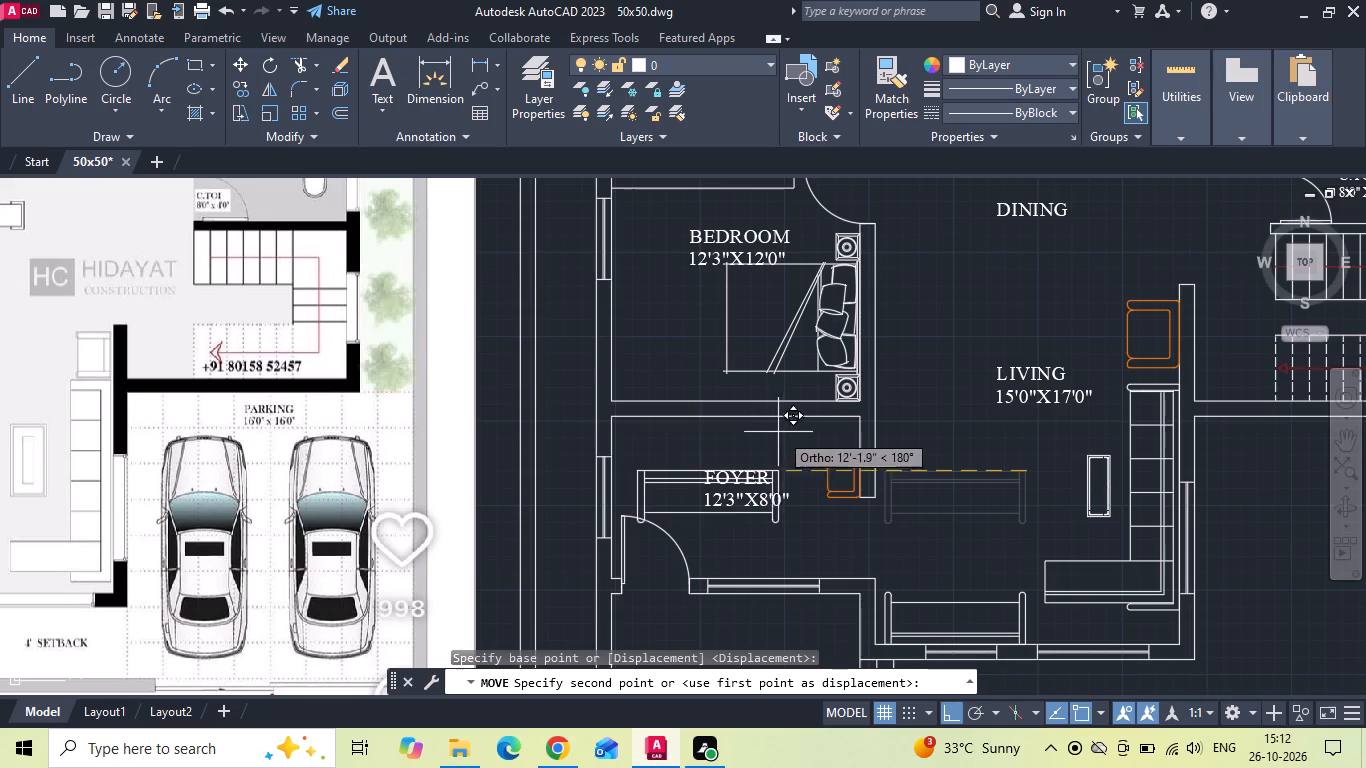
click(773, 421)
scroll(773, 451, up, 2)
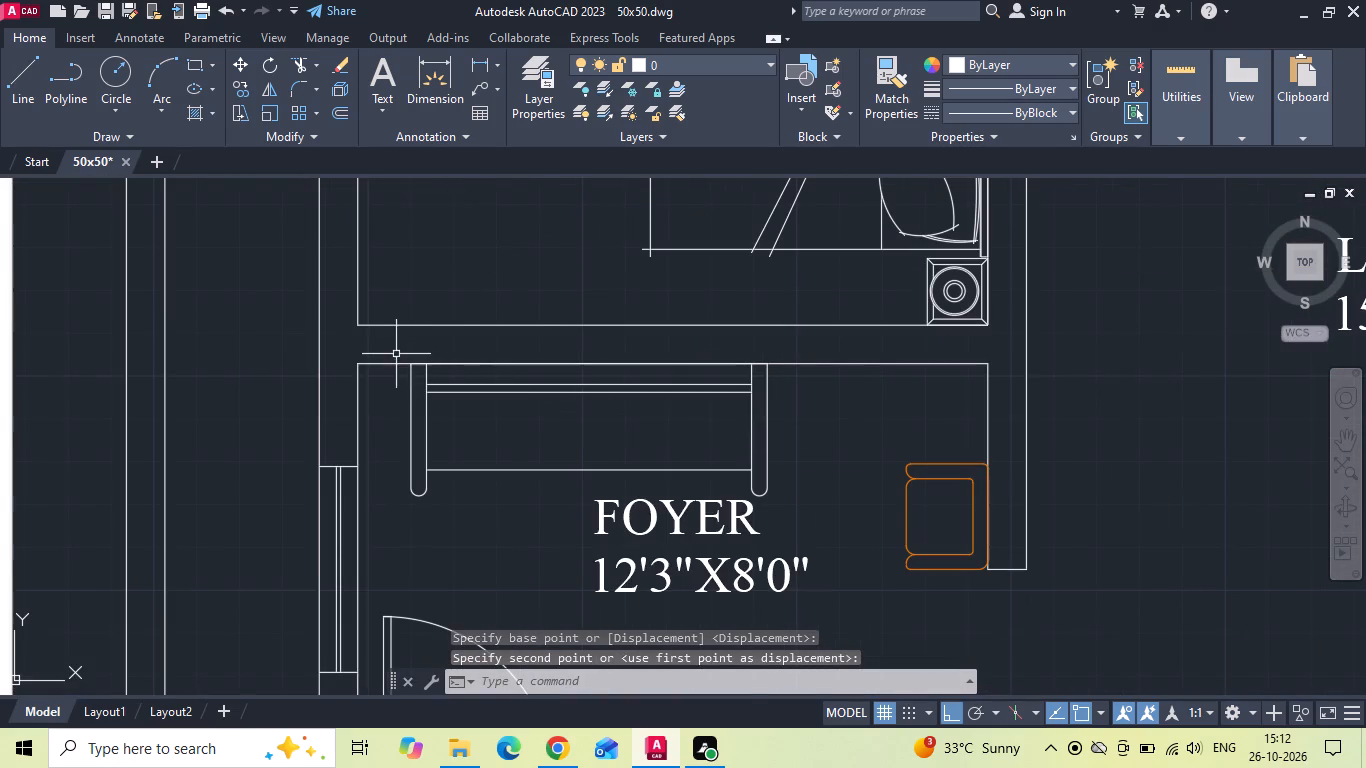
Nudge the foyer sofa slightly south off the wall, then a touch east.
click(396, 354)
click(822, 519)
right_click(821, 517)
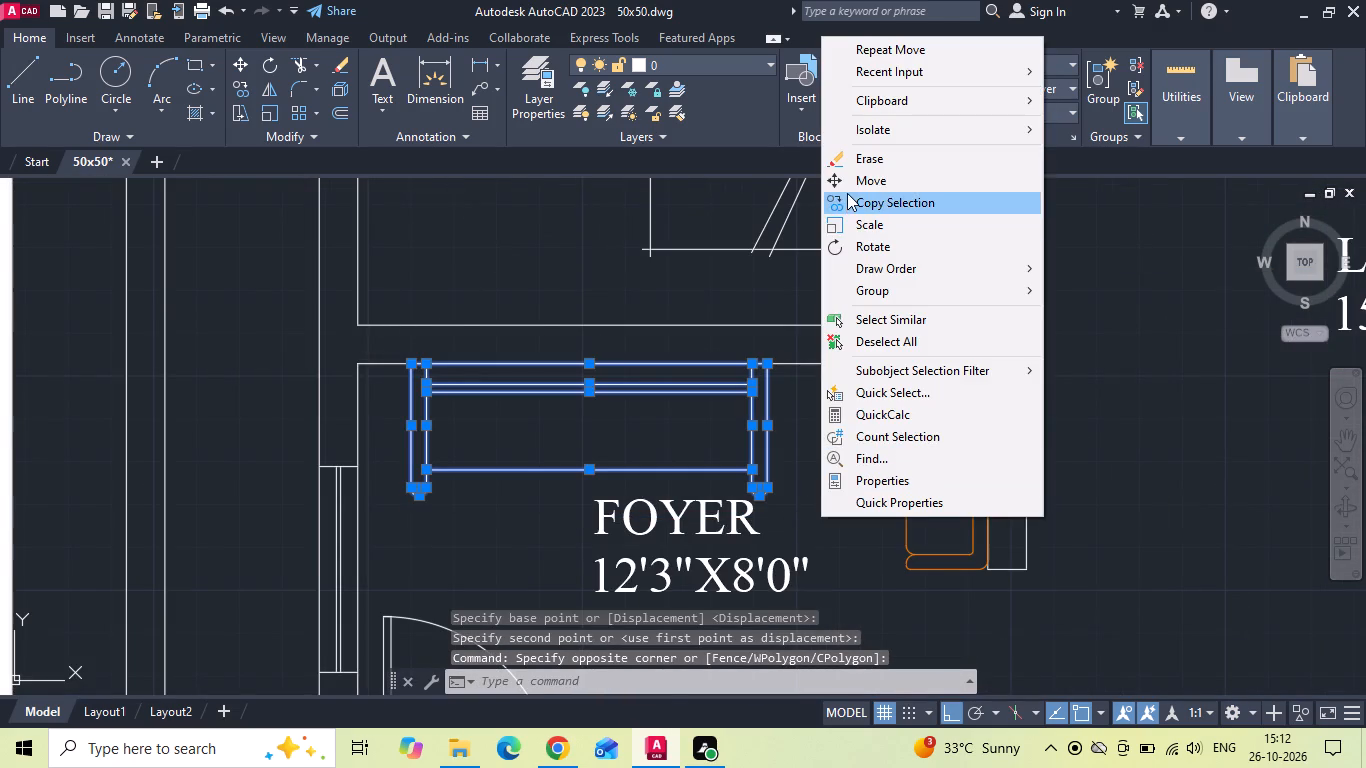
click(848, 188)
click(852, 411)
click(857, 428)
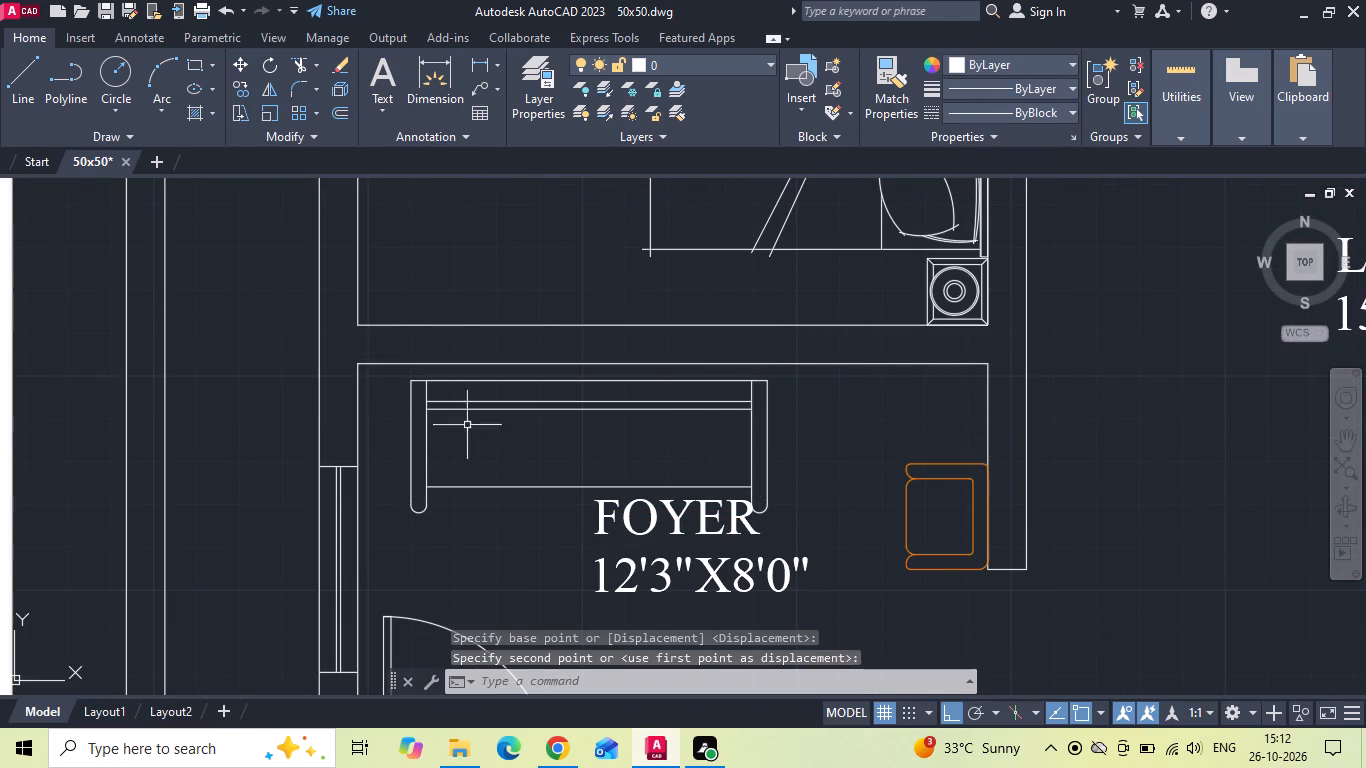
drag(379, 375, 398, 394)
click(821, 551)
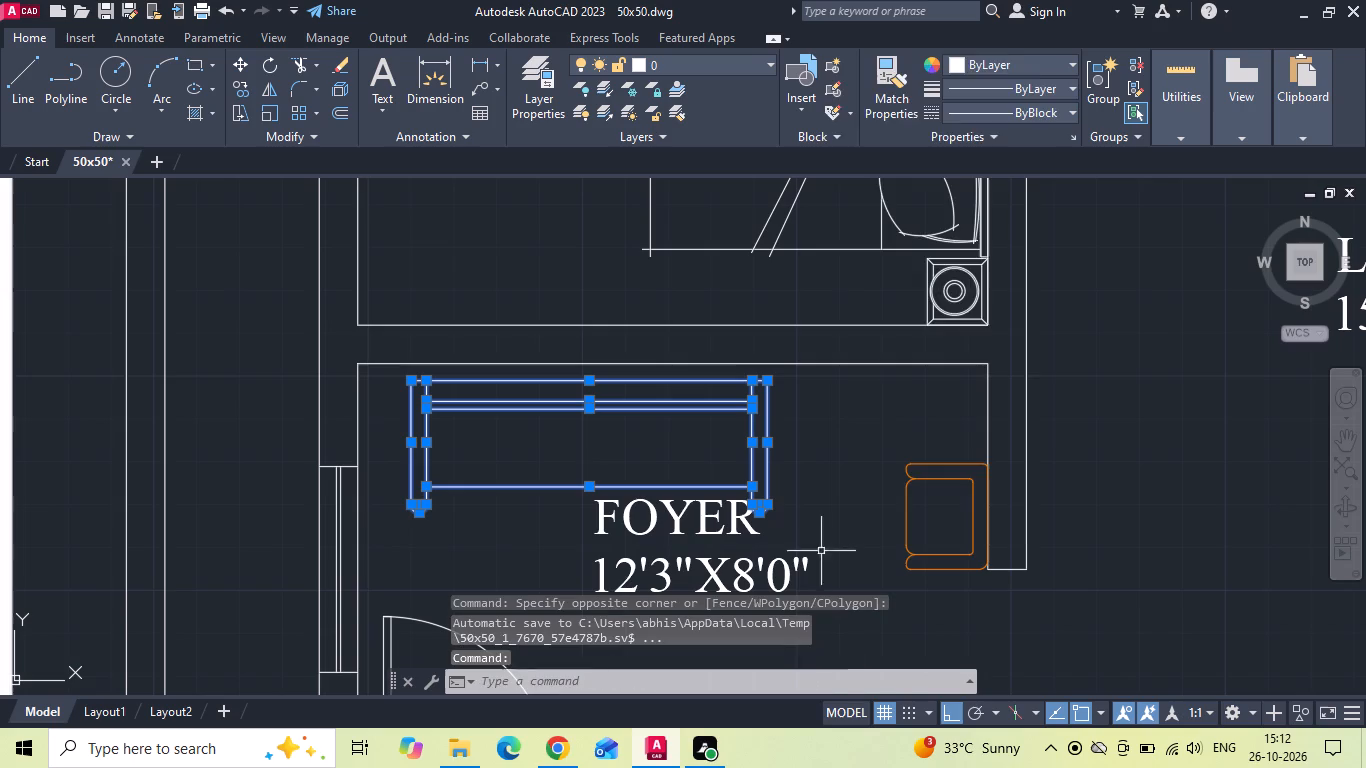
right_click(820, 549)
click(870, 217)
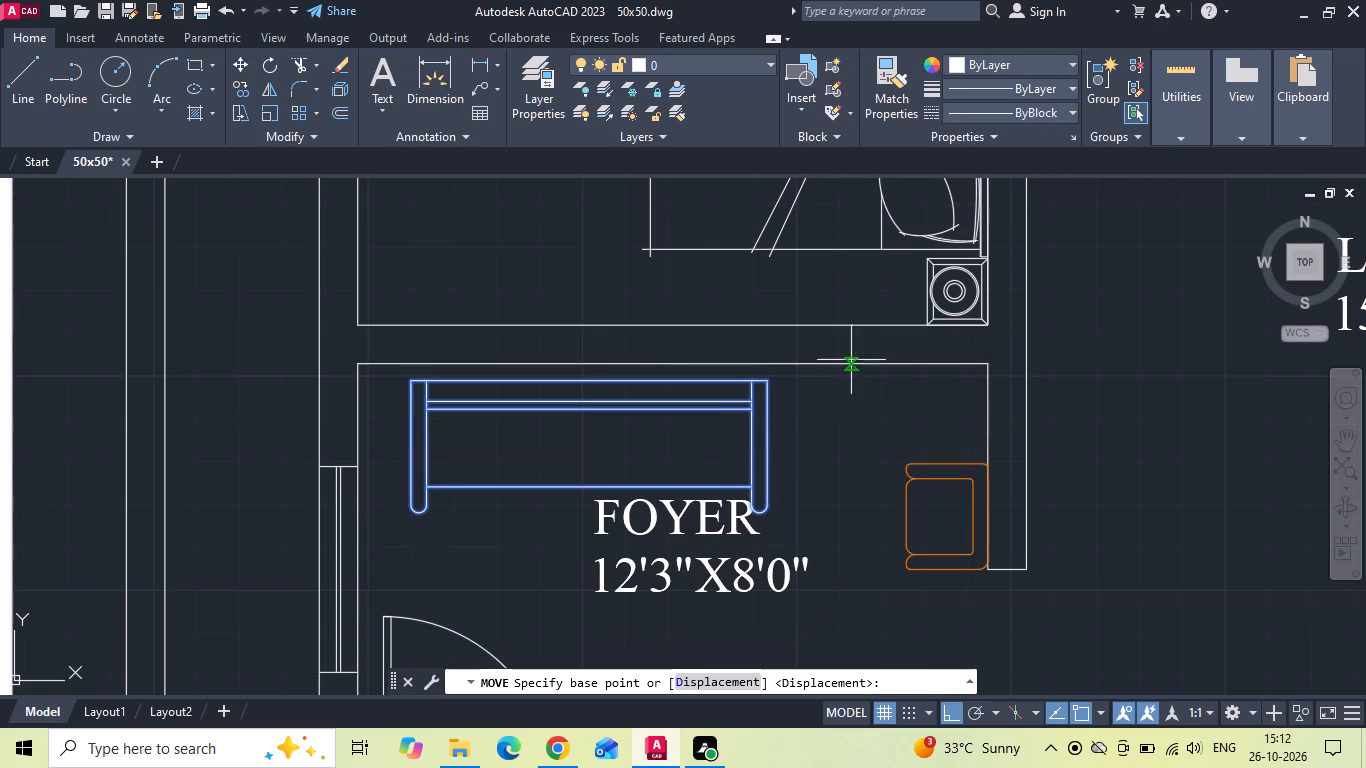
click(836, 418)
click(838, 420)
Enlarge the foyer armchair with Scale, using its lower corner on the east wall as the base point.
drag(933, 434, 915, 496)
click(900, 526)
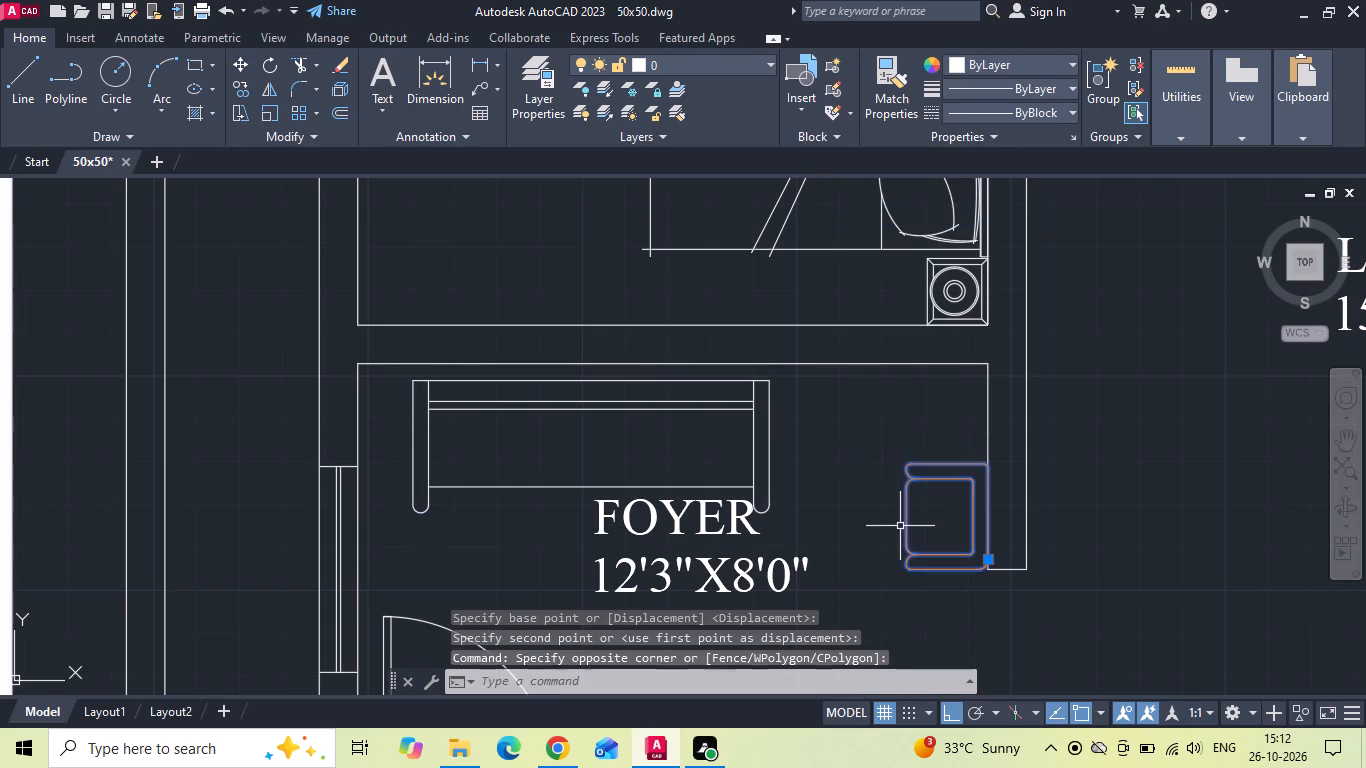
right_click(900, 526)
click(947, 409)
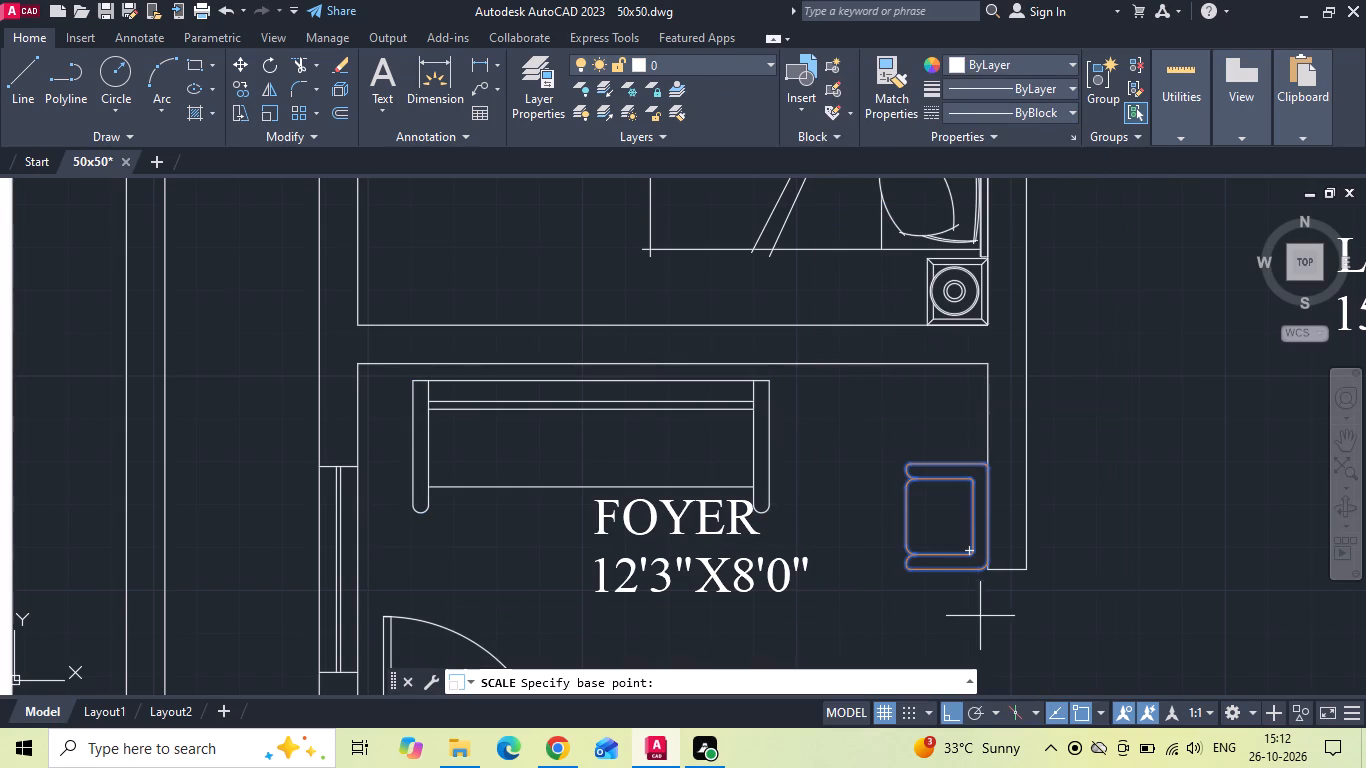
click(987, 561)
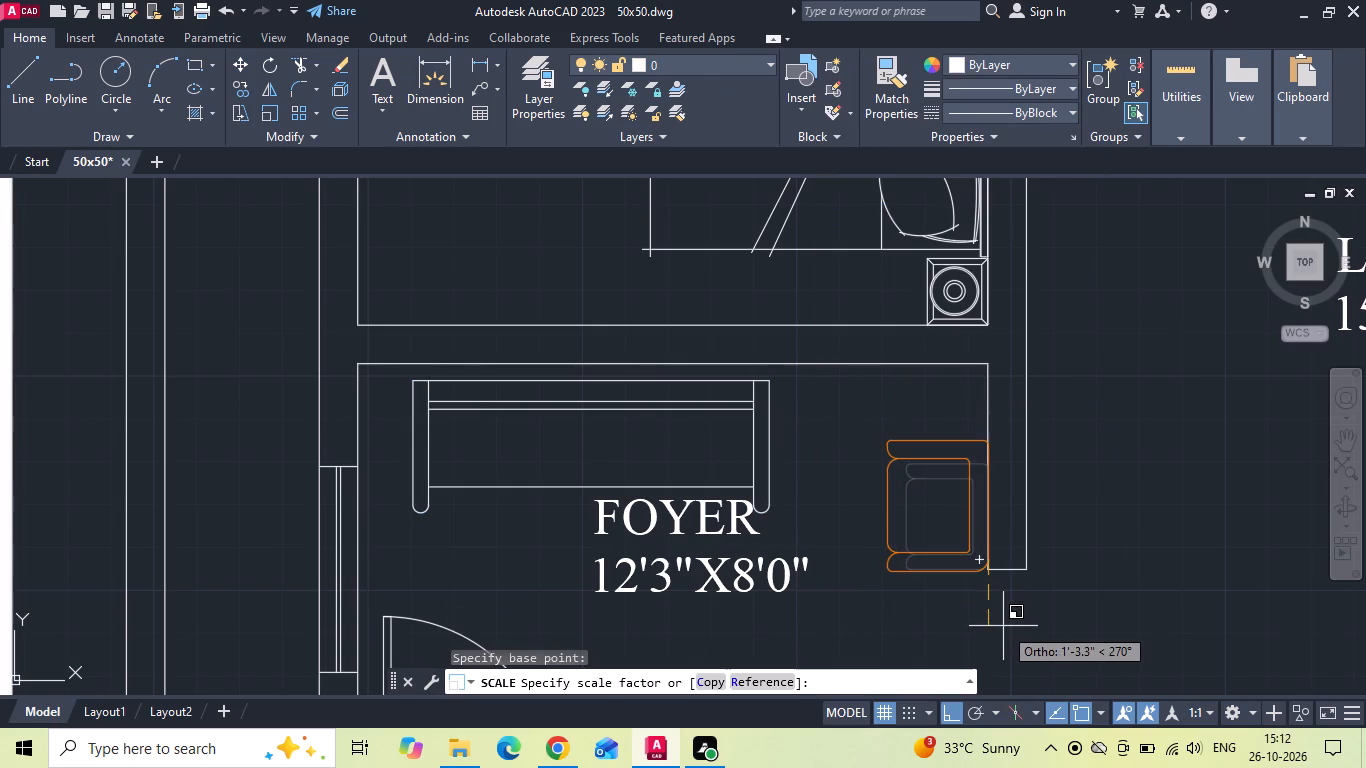
click(1006, 629)
Copy the TV from the finished plan's 12'0"X12'0" bedroom onto the west wall of the new plan's 12'3"X12'0" bedroom.
scroll(915, 489, down, 3)
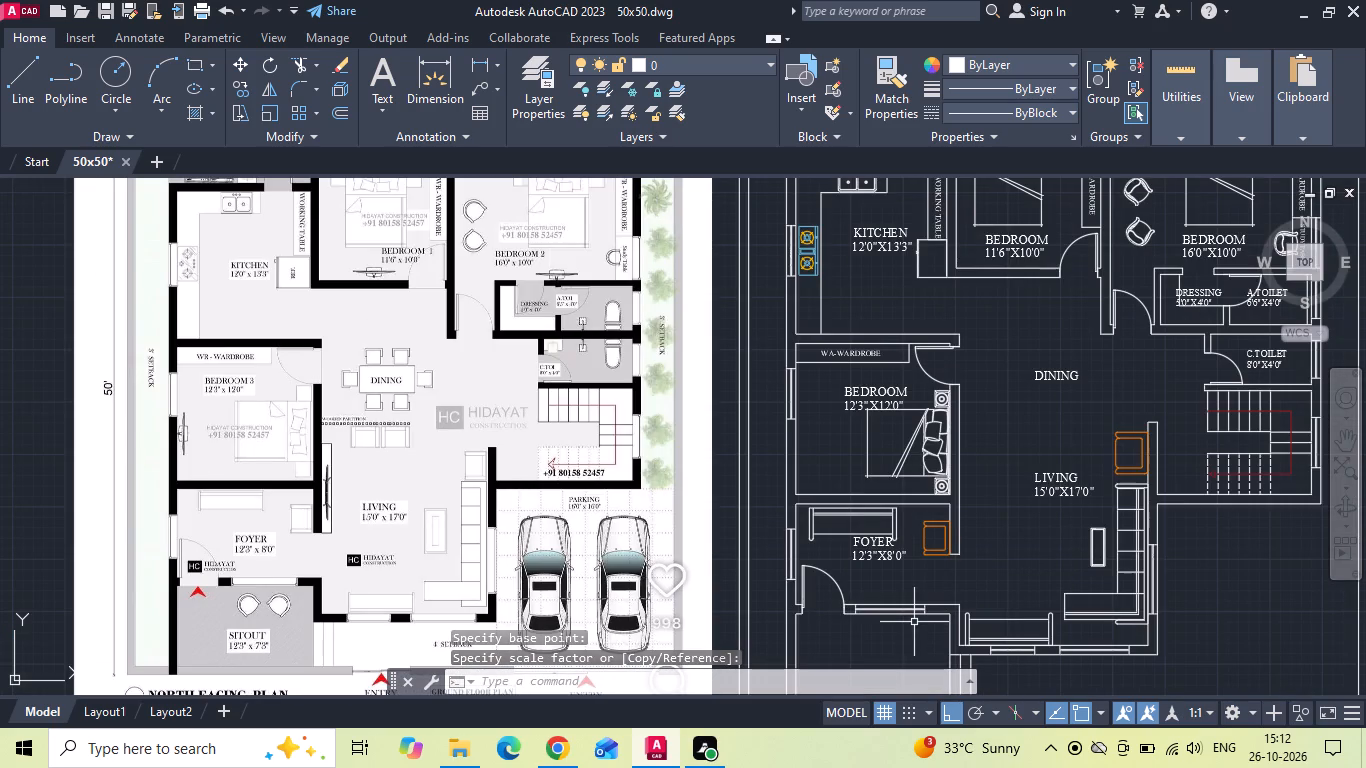
middle_drag(882, 574, 820, 442)
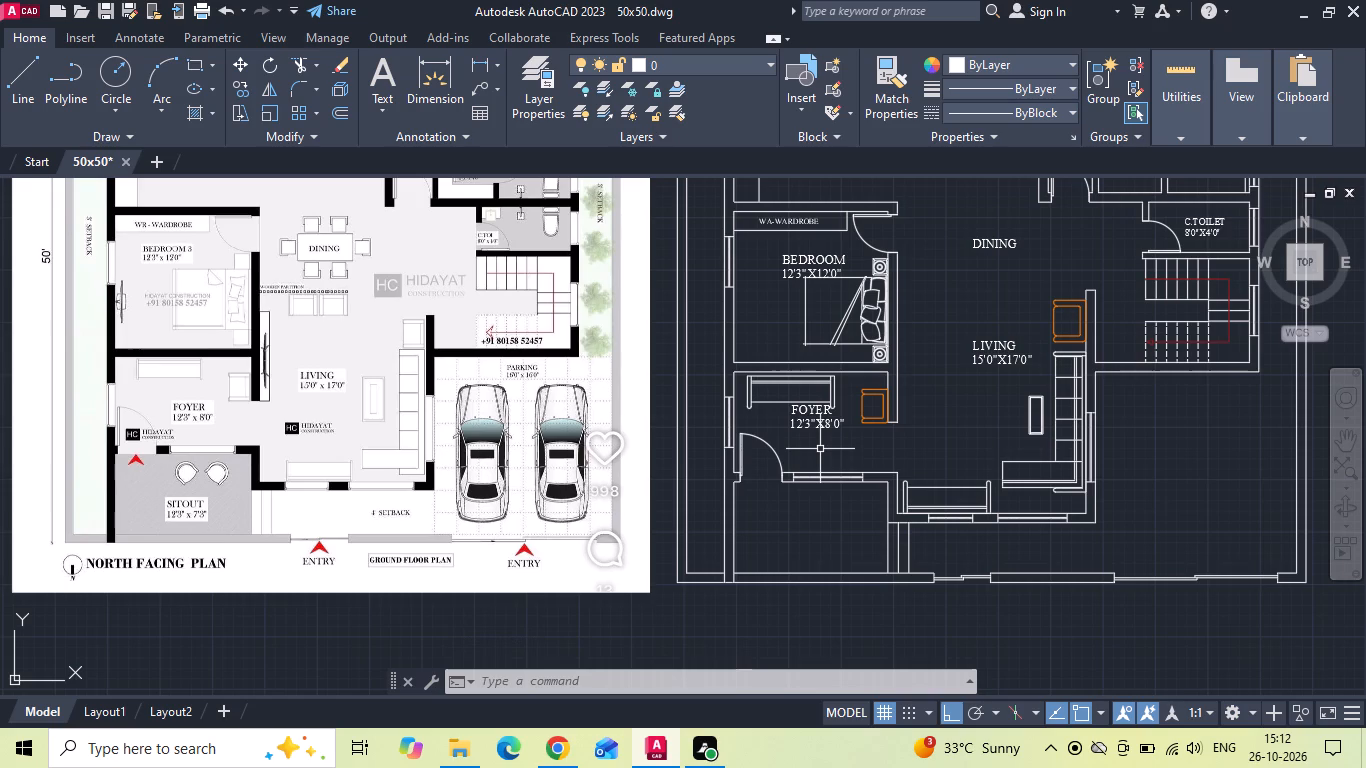
scroll(702, 476, down, 2)
scroll(329, 269, up, 2)
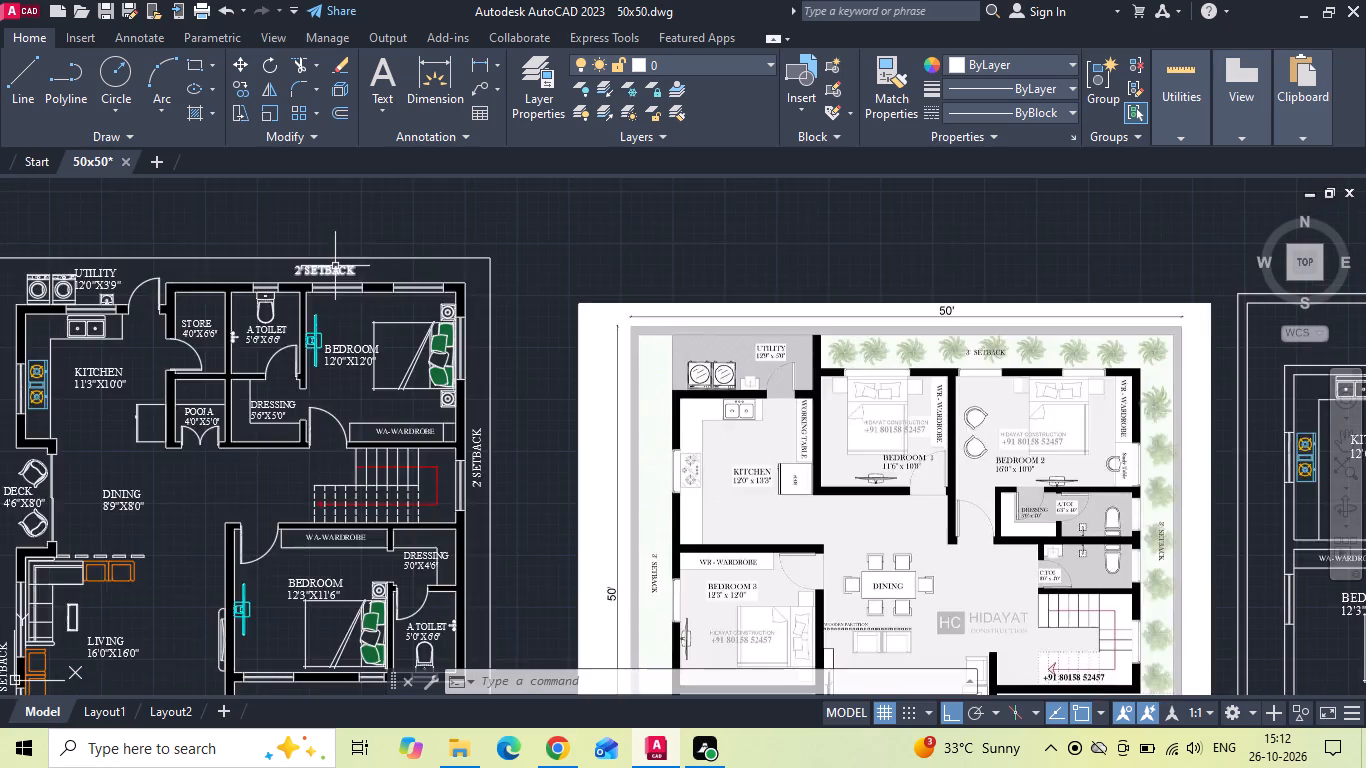
scroll(348, 329, up, 2)
click(260, 348)
right_click(260, 348)
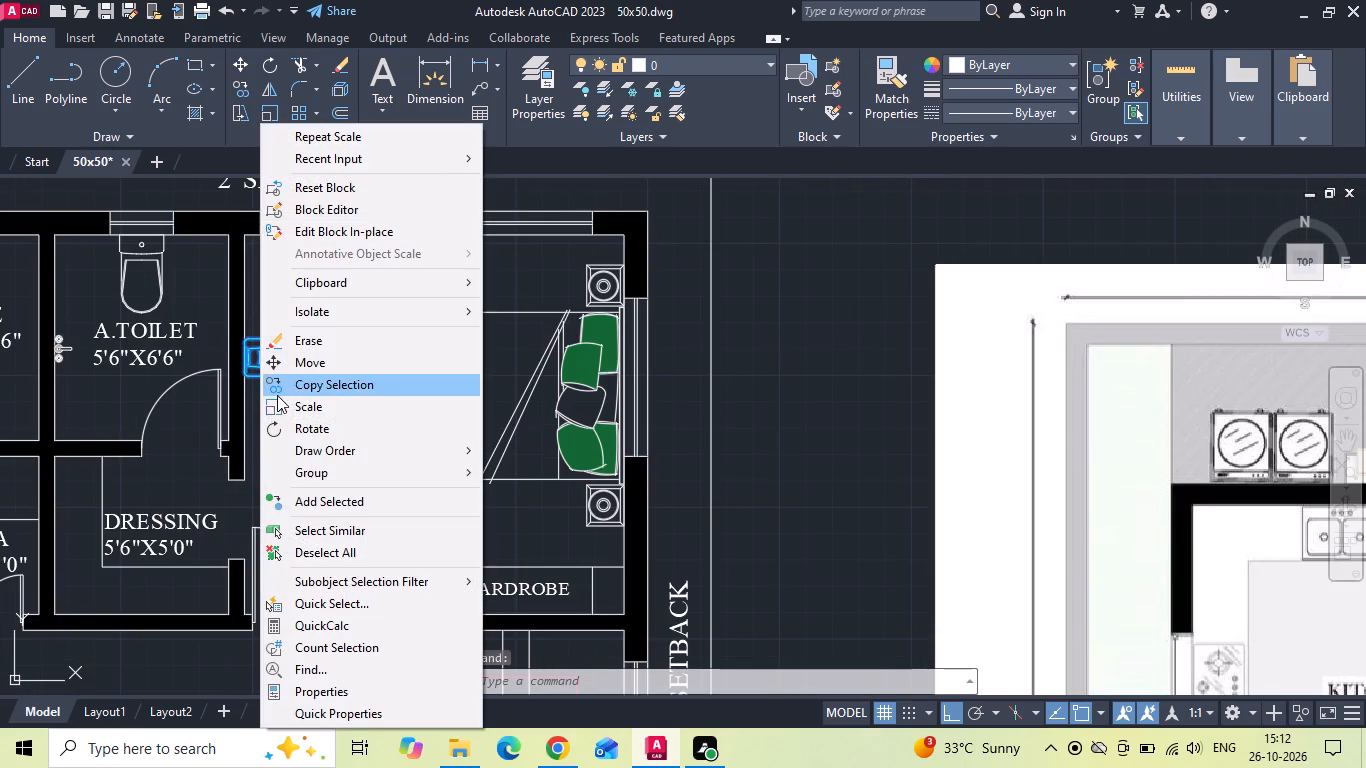
click(298, 377)
scroll(249, 352, up, 5)
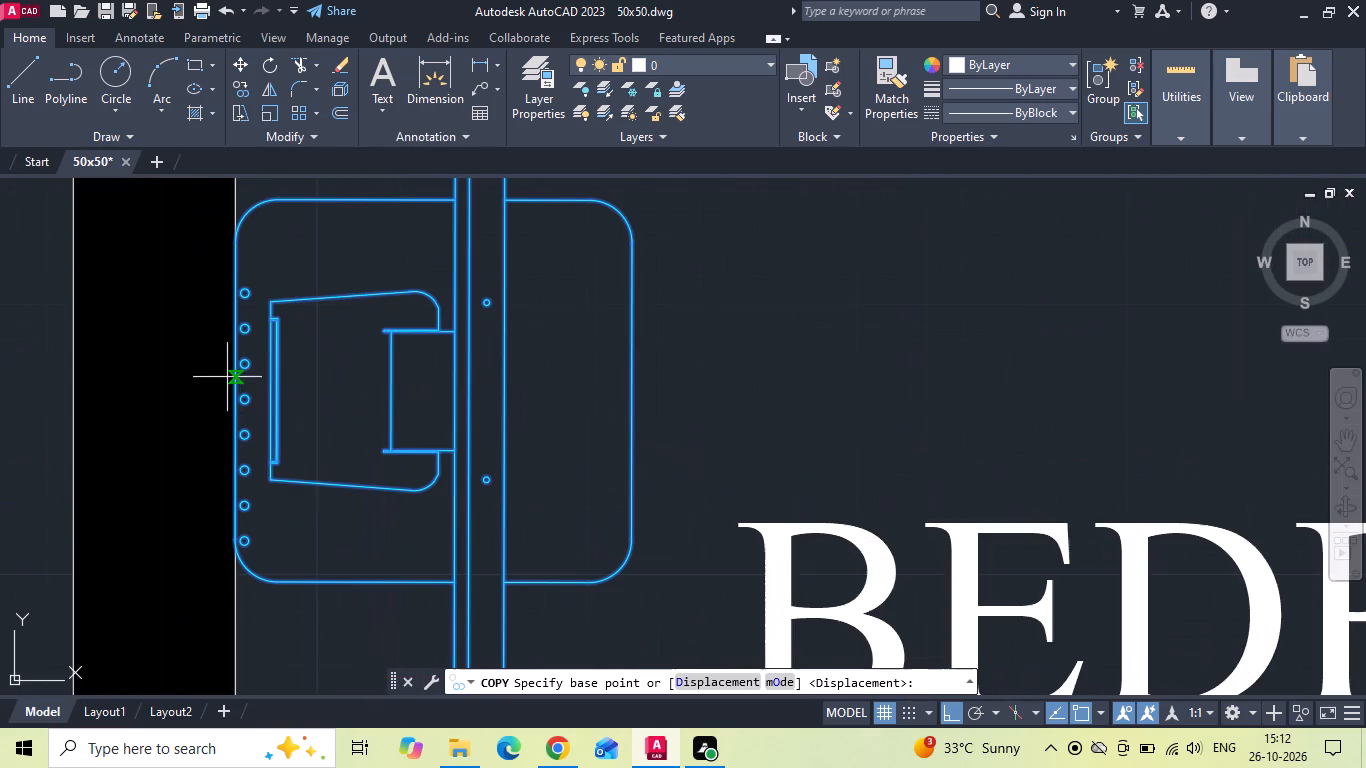
click(233, 385)
scroll(233, 386, down, 7)
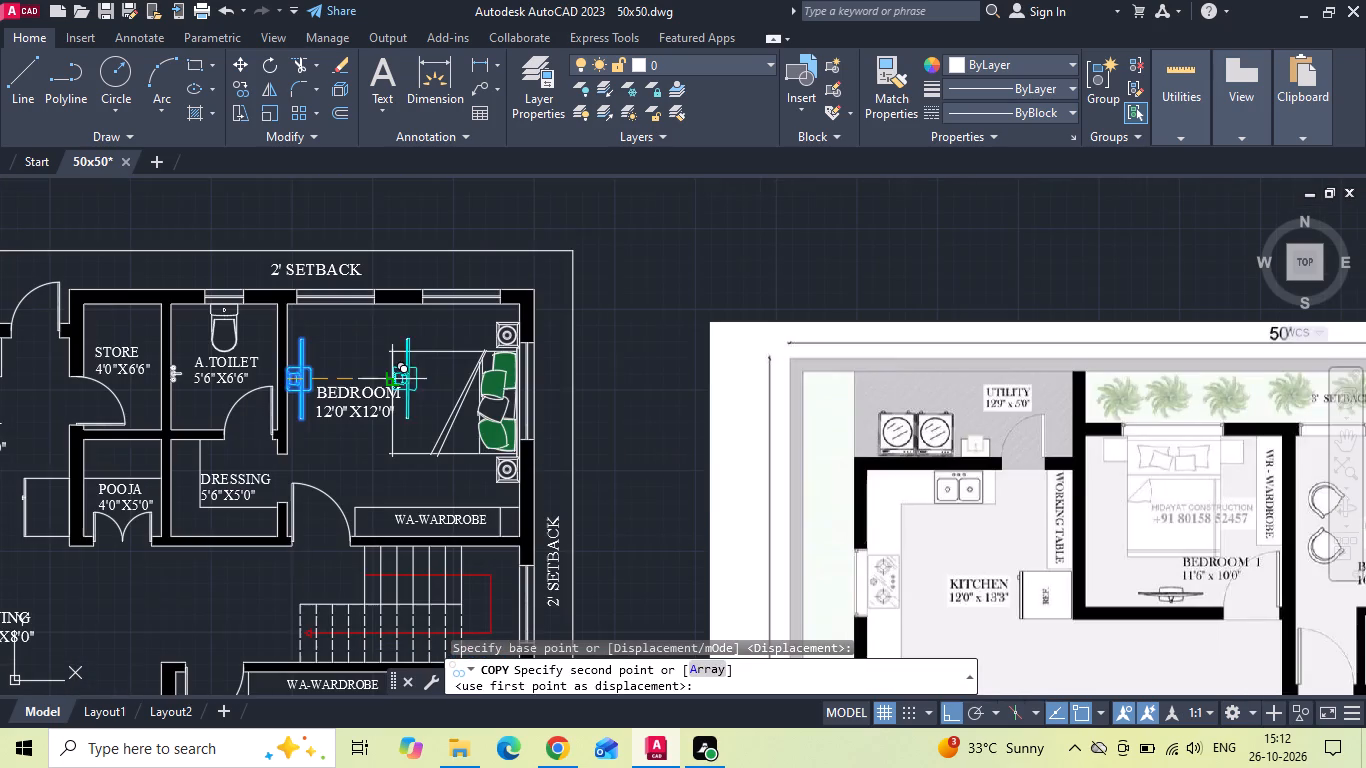
middle_drag(692, 504, 473, 238)
middle_drag(579, 466, 431, 199)
scroll(620, 356, down, 2)
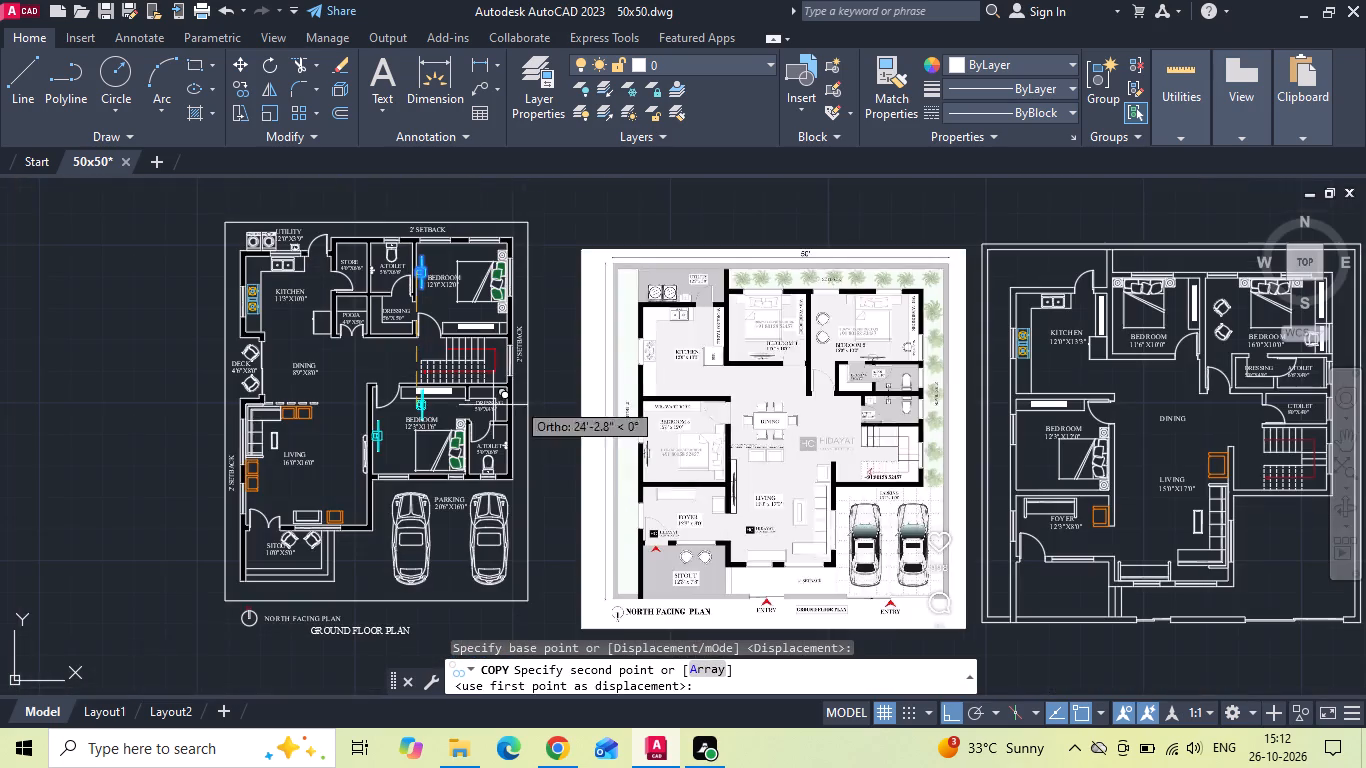
scroll(1037, 418, up, 2)
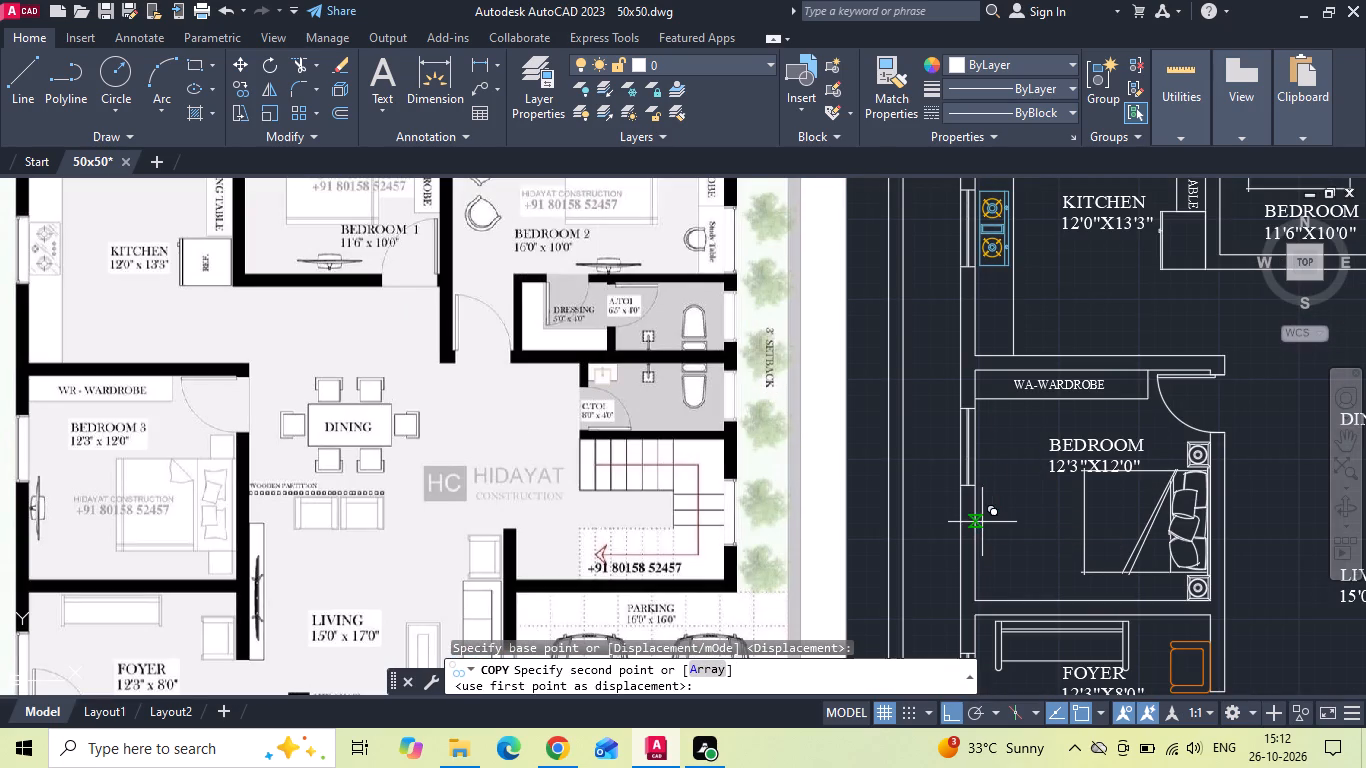
click(982, 522)
Place another copy of the TV on the south wall of the 11'6"X10'0" bedroom.
middle_drag(1028, 504, 585, 547)
scroll(471, 572, down, 1)
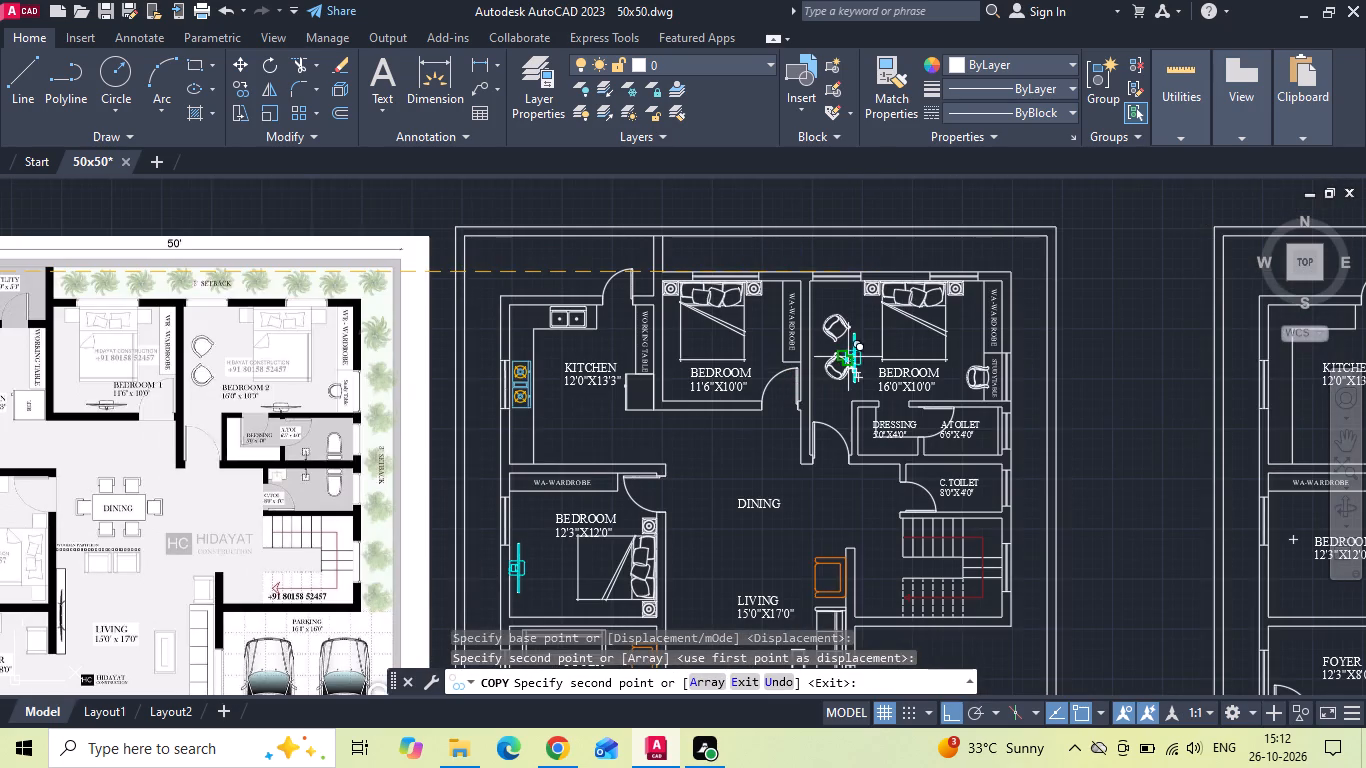
scroll(743, 353, up, 1)
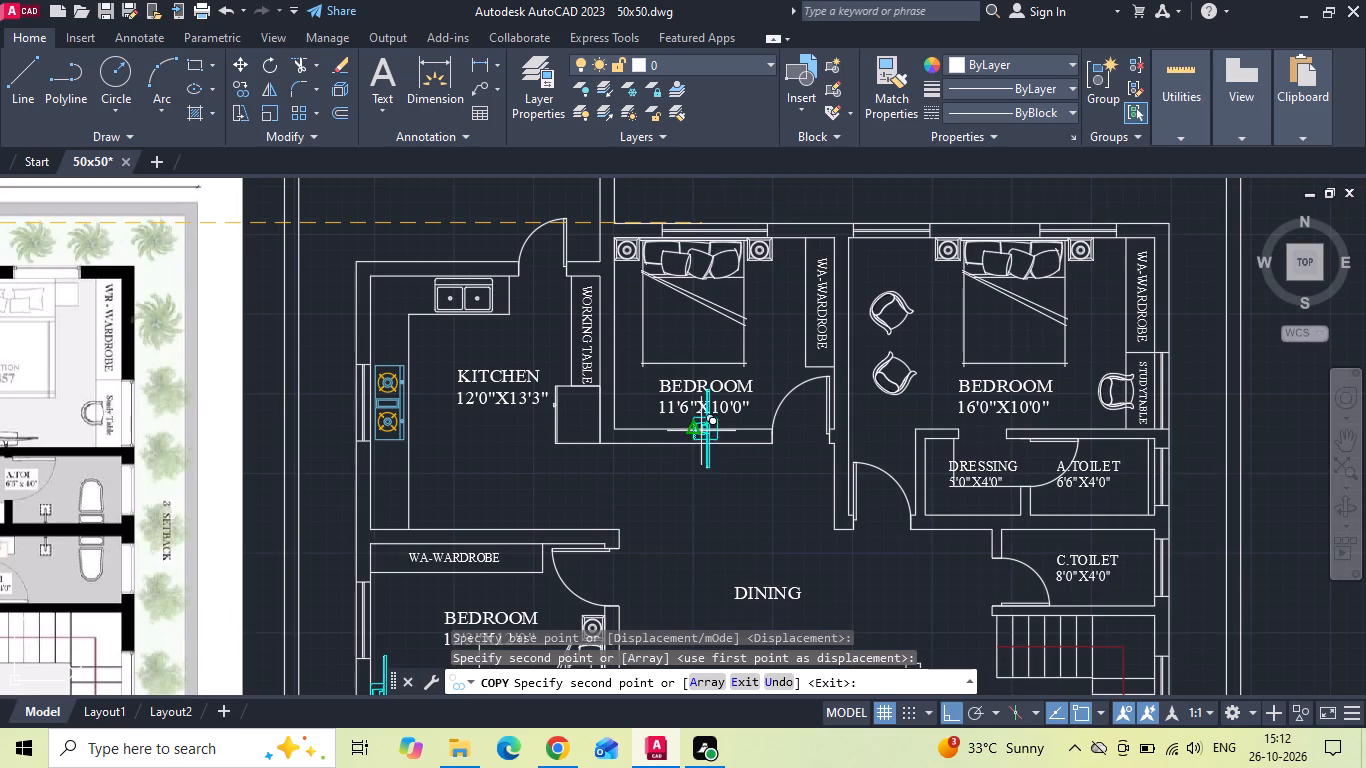
click(700, 431)
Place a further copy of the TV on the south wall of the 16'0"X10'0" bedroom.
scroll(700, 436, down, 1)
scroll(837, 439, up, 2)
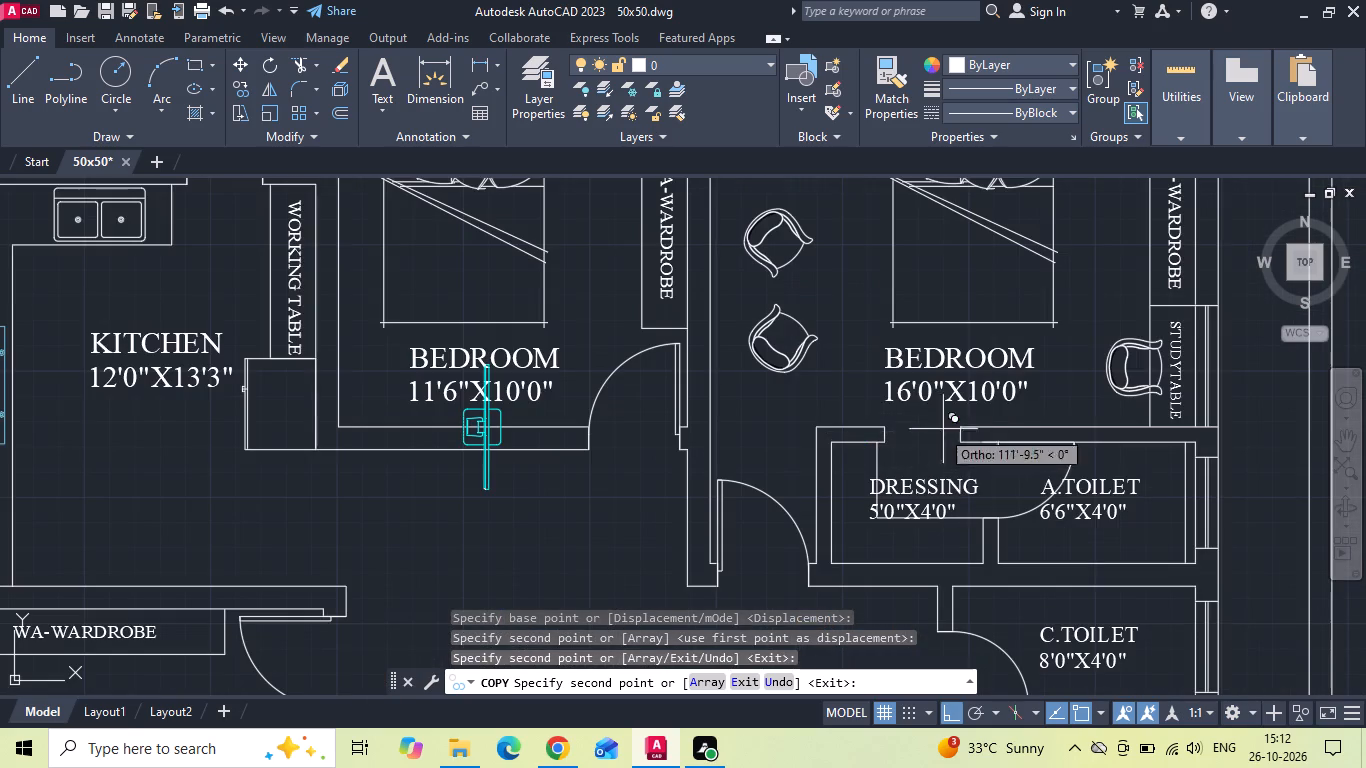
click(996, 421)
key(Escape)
Rotate the TV in the 11'6"X10'0" bedroom by 90° so that its screen faces the bed.
scroll(491, 429, up, 1)
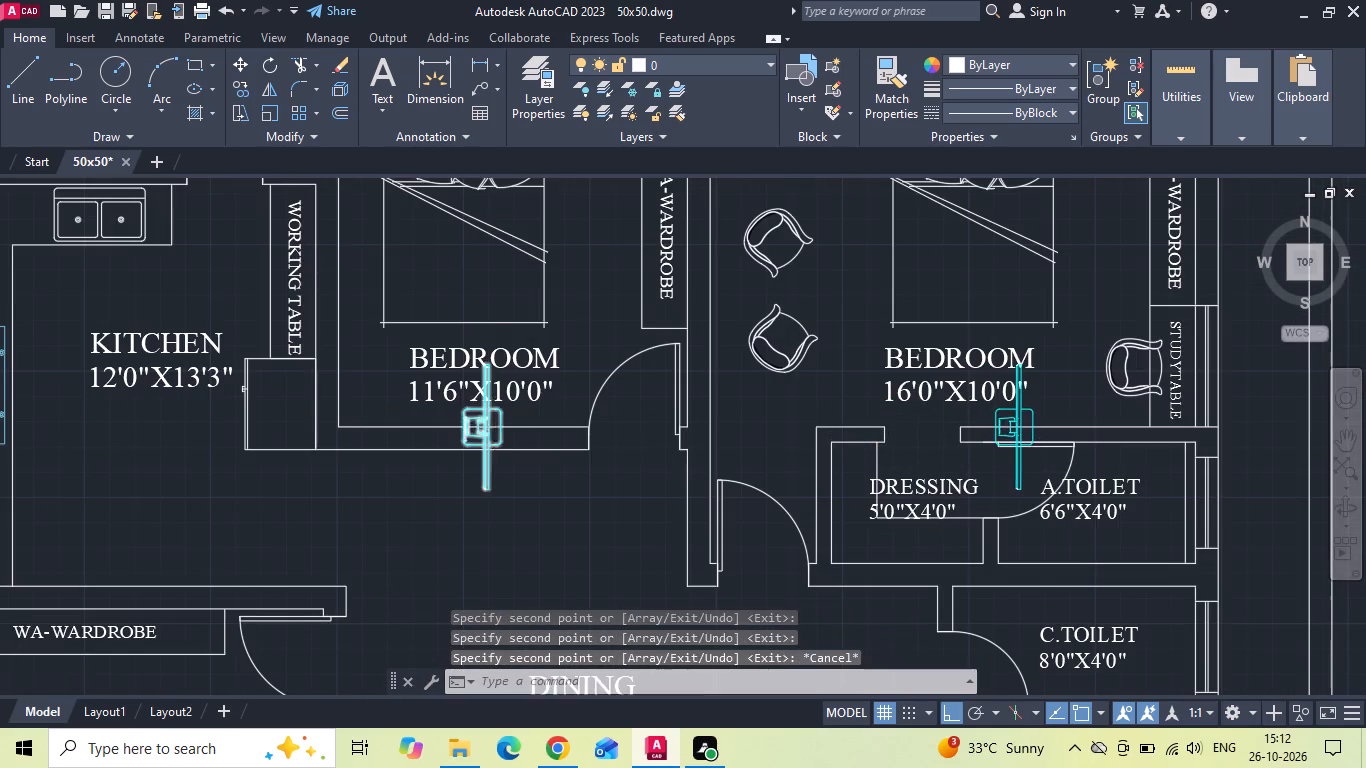
scroll(490, 429, up, 1)
click(509, 396)
right_click(509, 396)
click(522, 419)
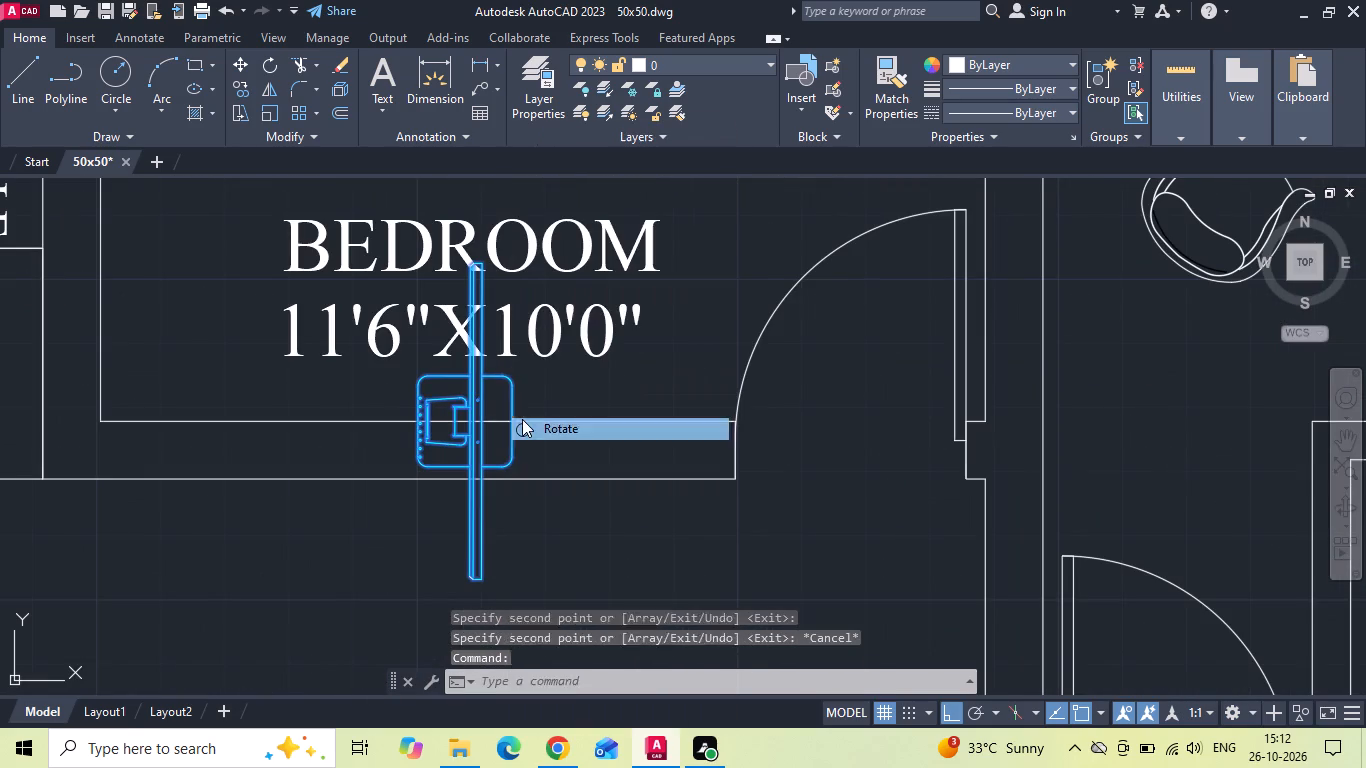
click(492, 545)
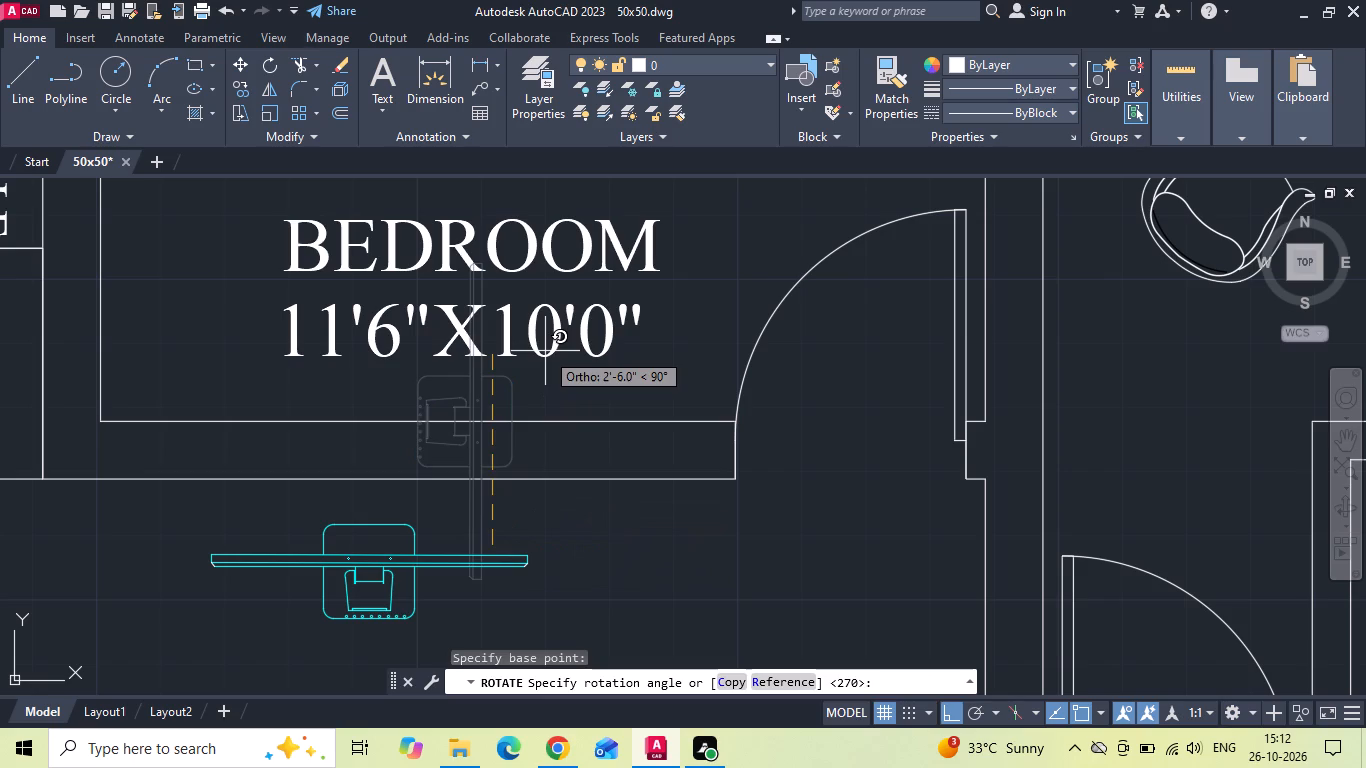
click(545, 351)
Move the rotated TV up so its base sits on the south wall of the 11'6"X10'0" bedroom.
drag(456, 512, 359, 534)
click(350, 535)
right_click(350, 535)
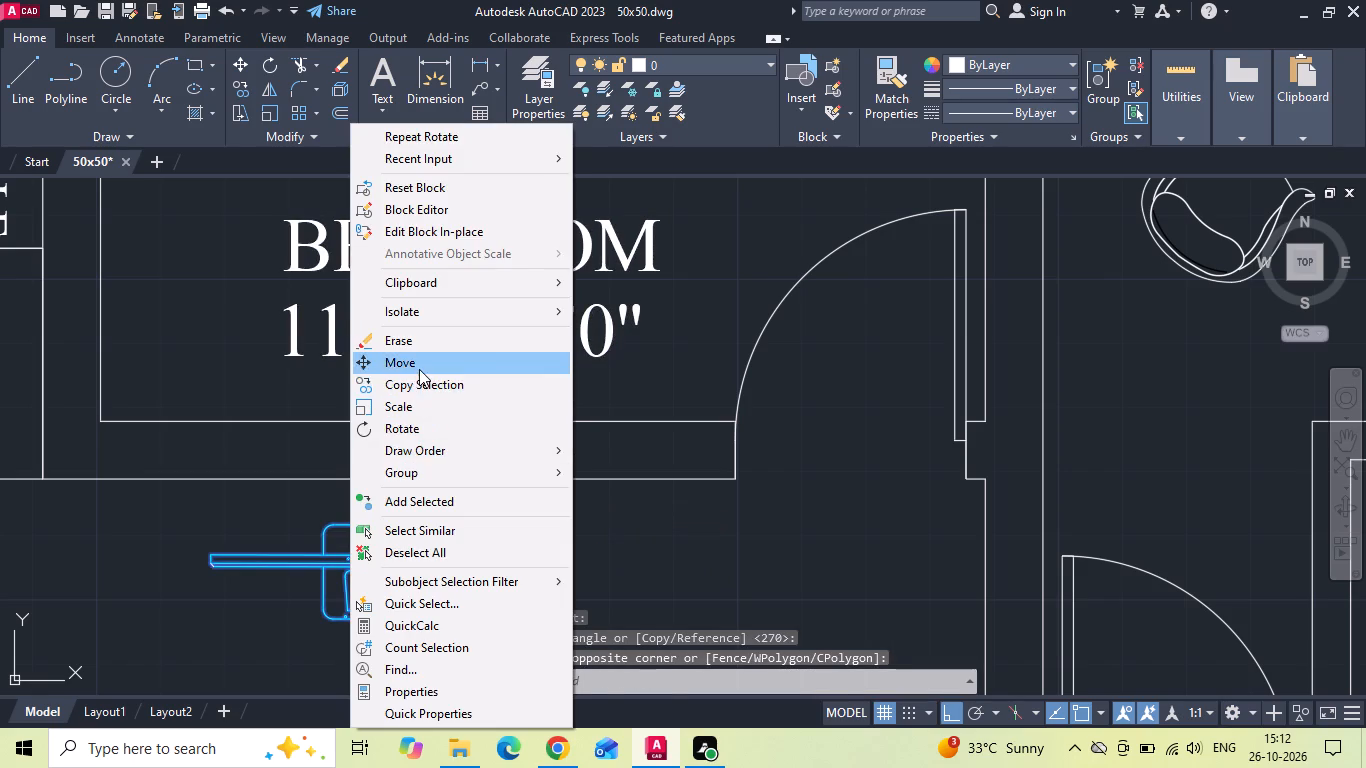
click(419, 367)
click(369, 625)
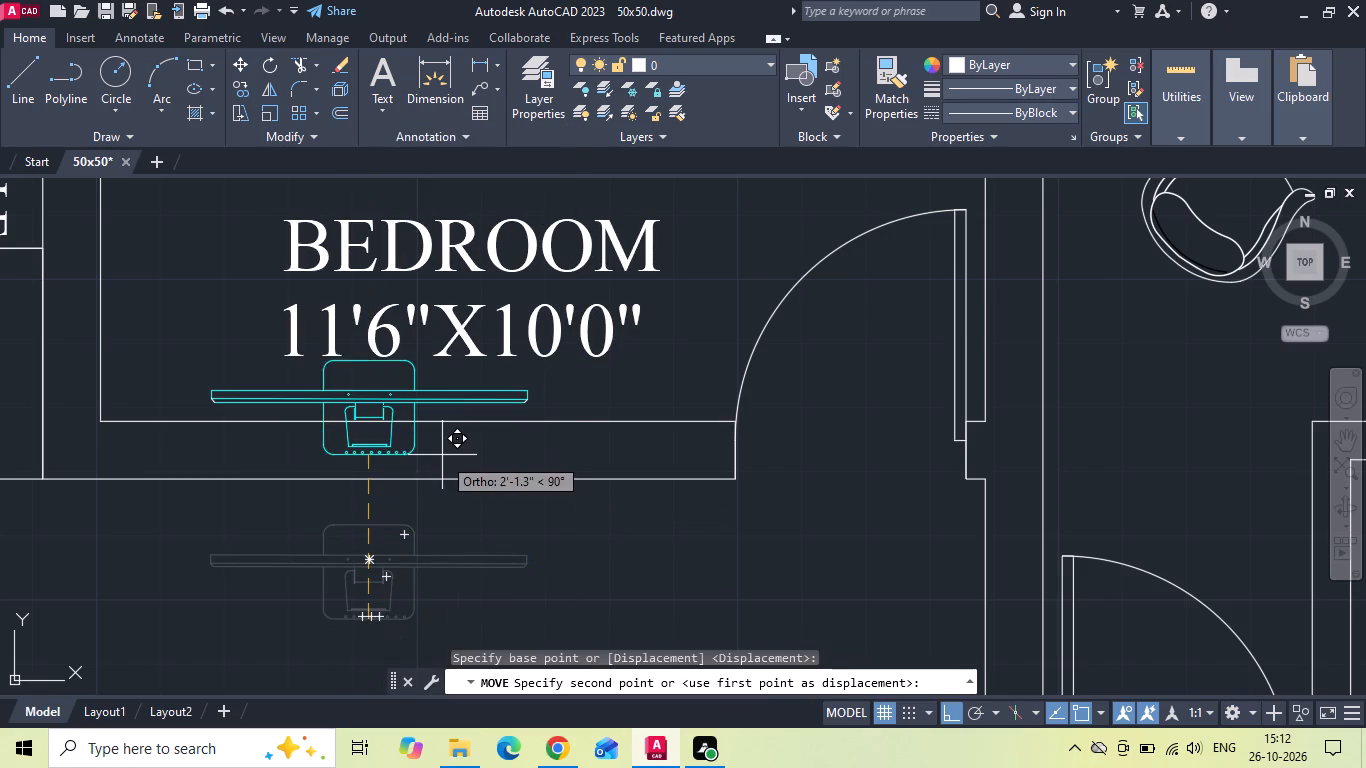
click(446, 427)
Move the 11'6"X10'0" bedroom label slightly north to clear the TV.
scroll(566, 548, down, 2)
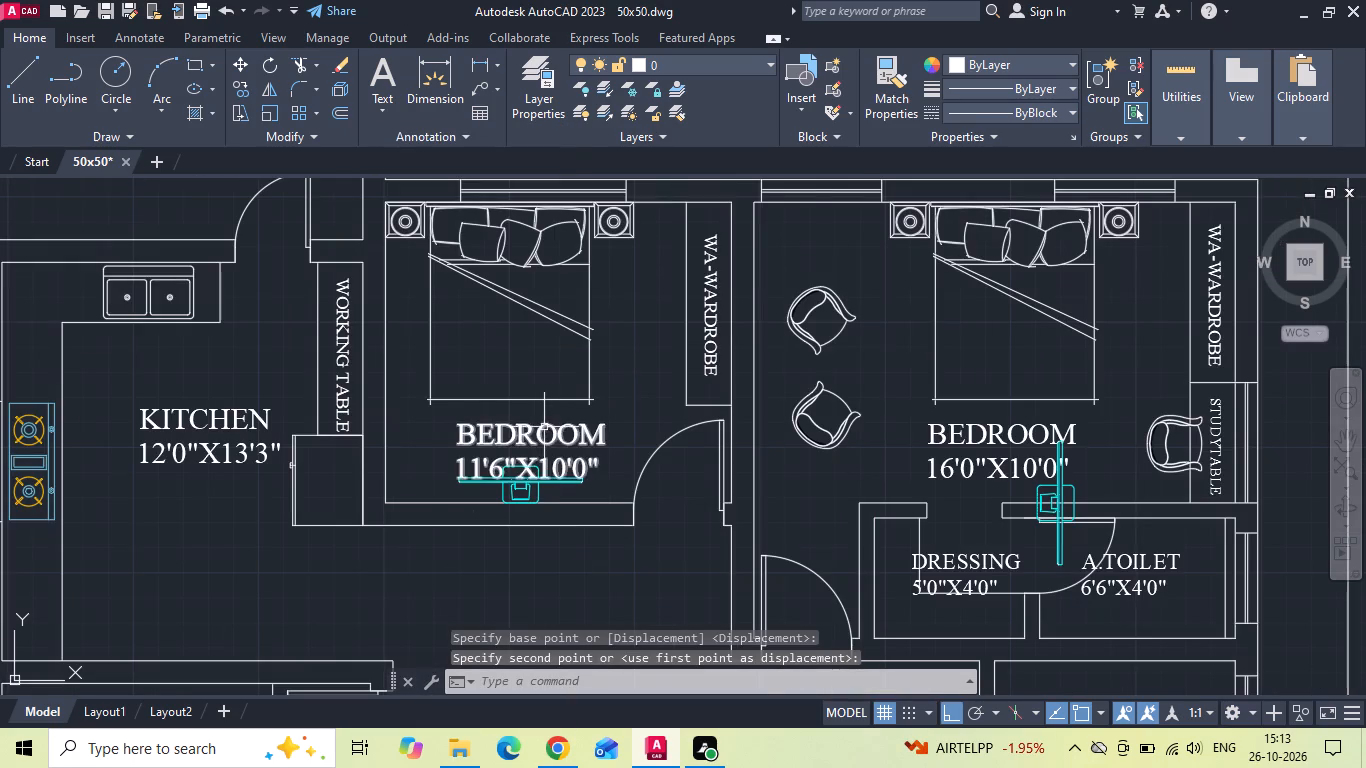
click(543, 426)
right_click(543, 426)
click(599, 359)
scroll(635, 433, up, 1)
click(635, 426)
click(631, 407)
scroll(567, 459, down, 1)
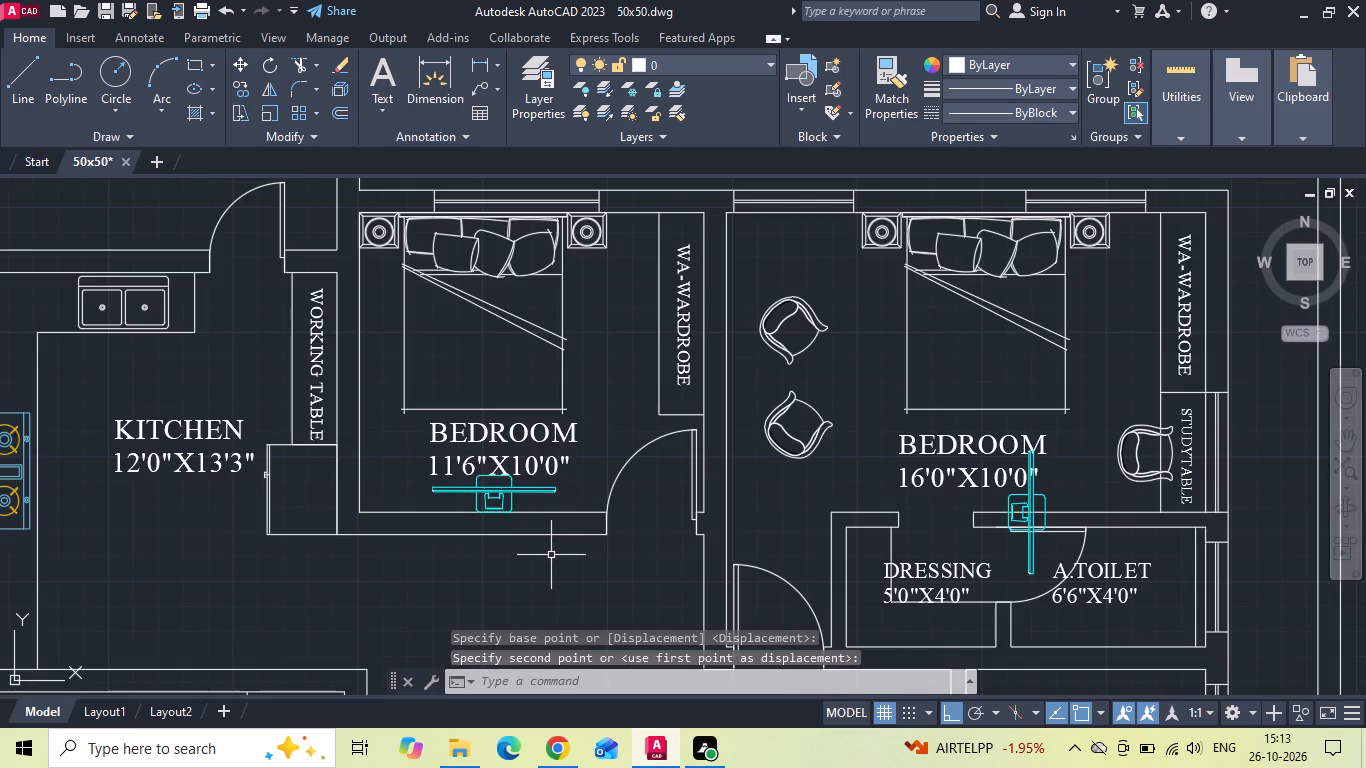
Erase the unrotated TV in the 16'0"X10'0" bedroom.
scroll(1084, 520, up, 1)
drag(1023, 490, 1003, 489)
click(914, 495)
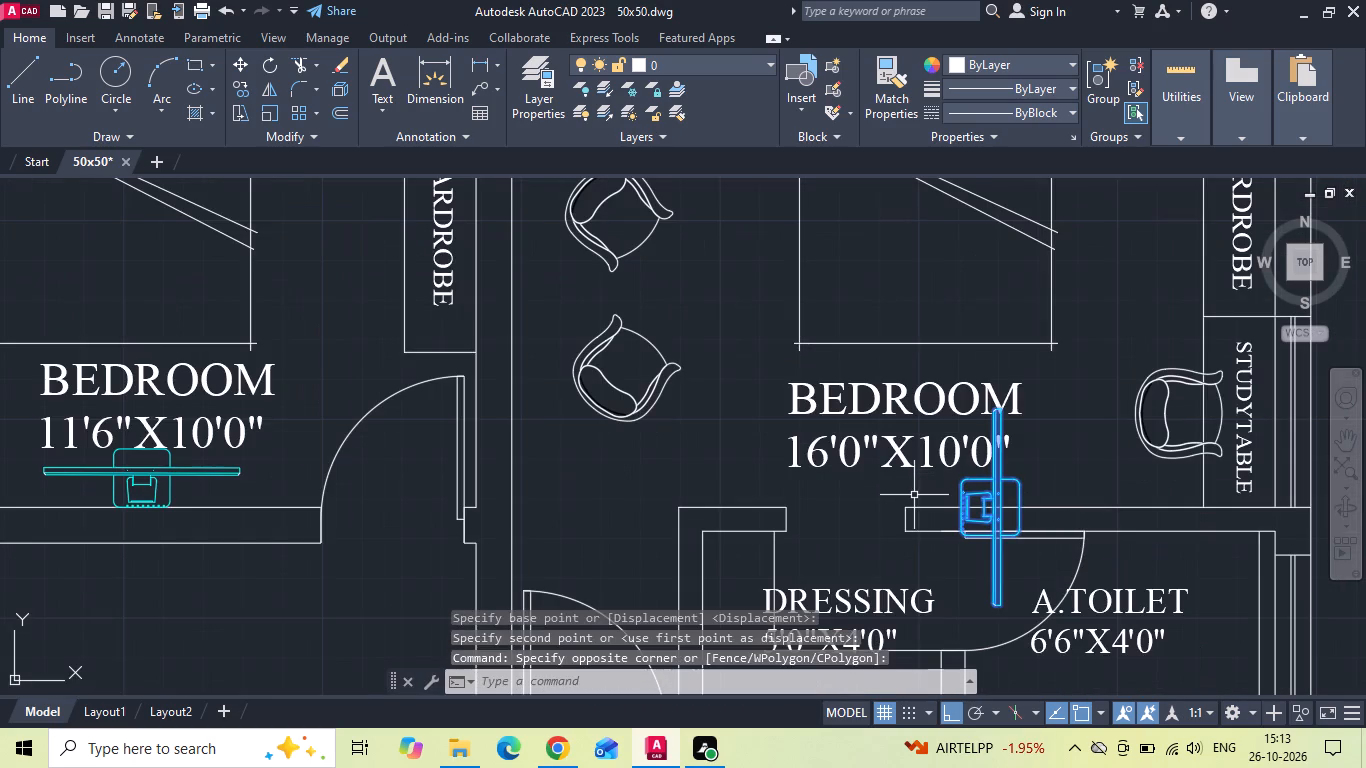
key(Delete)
Copy the TV from the 11'6"X10'0" bedroom onto the south wall of the 16'0"X10'0" bedroom, above the A.TOILET door.
click(179, 470)
right_click(179, 470)
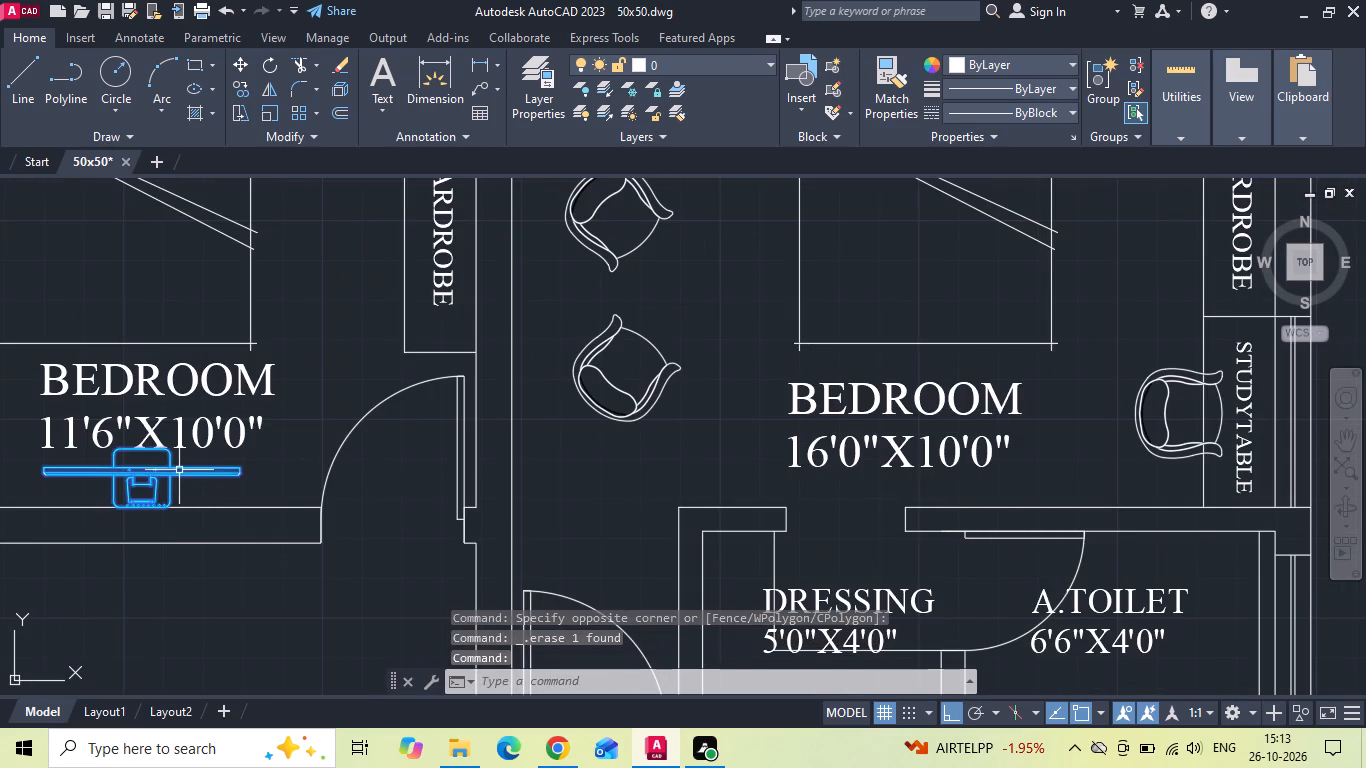
click(252, 383)
scroll(152, 531, up, 2)
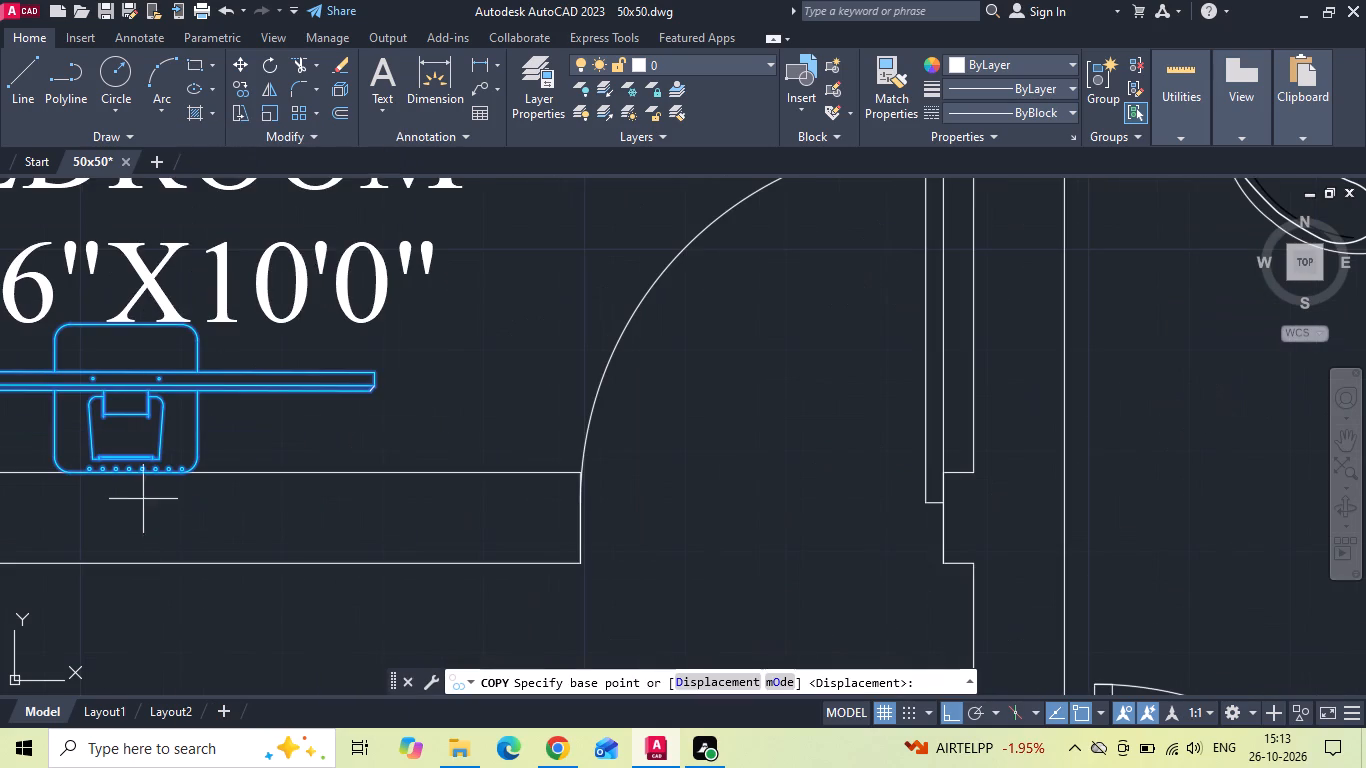
click(132, 475)
scroll(131, 474, down, 1)
middle_drag(1117, 477, 402, 455)
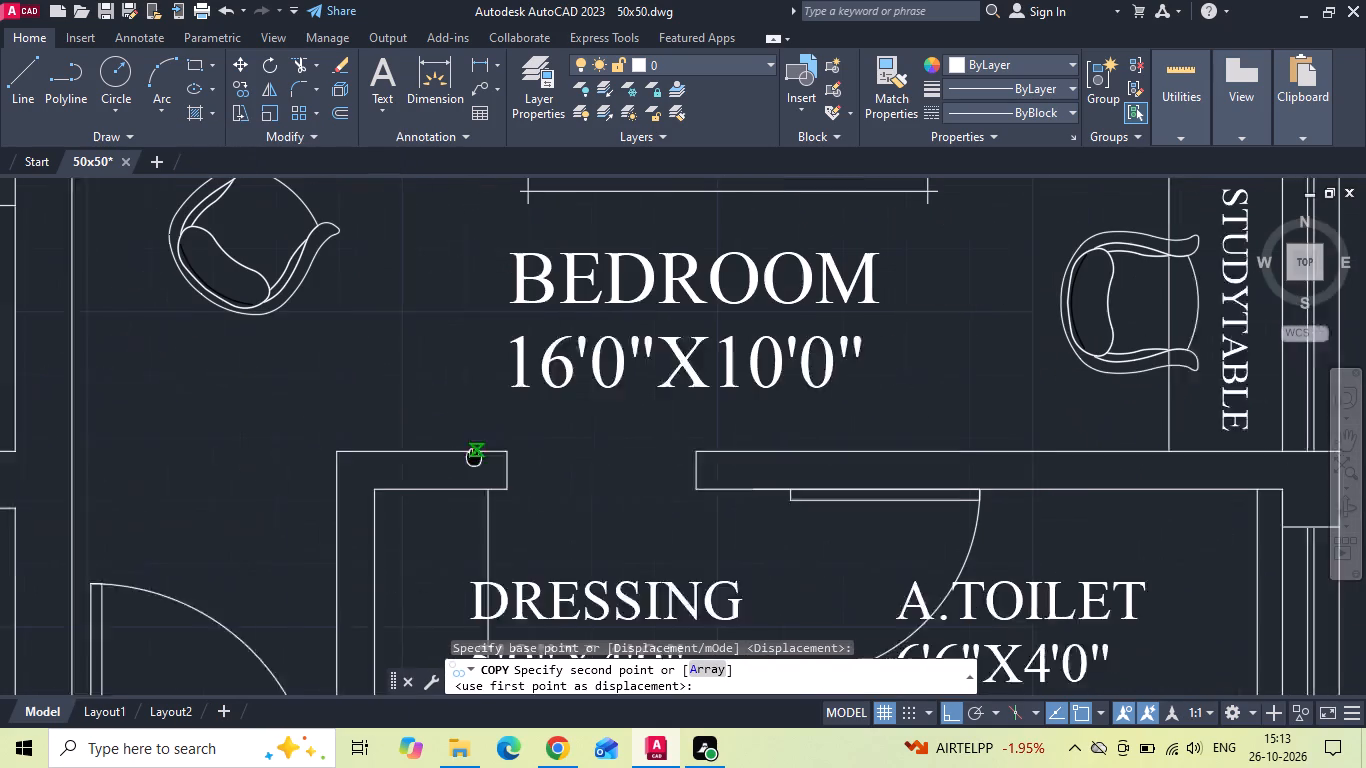
click(775, 457)
scroll(772, 457, down, 1)
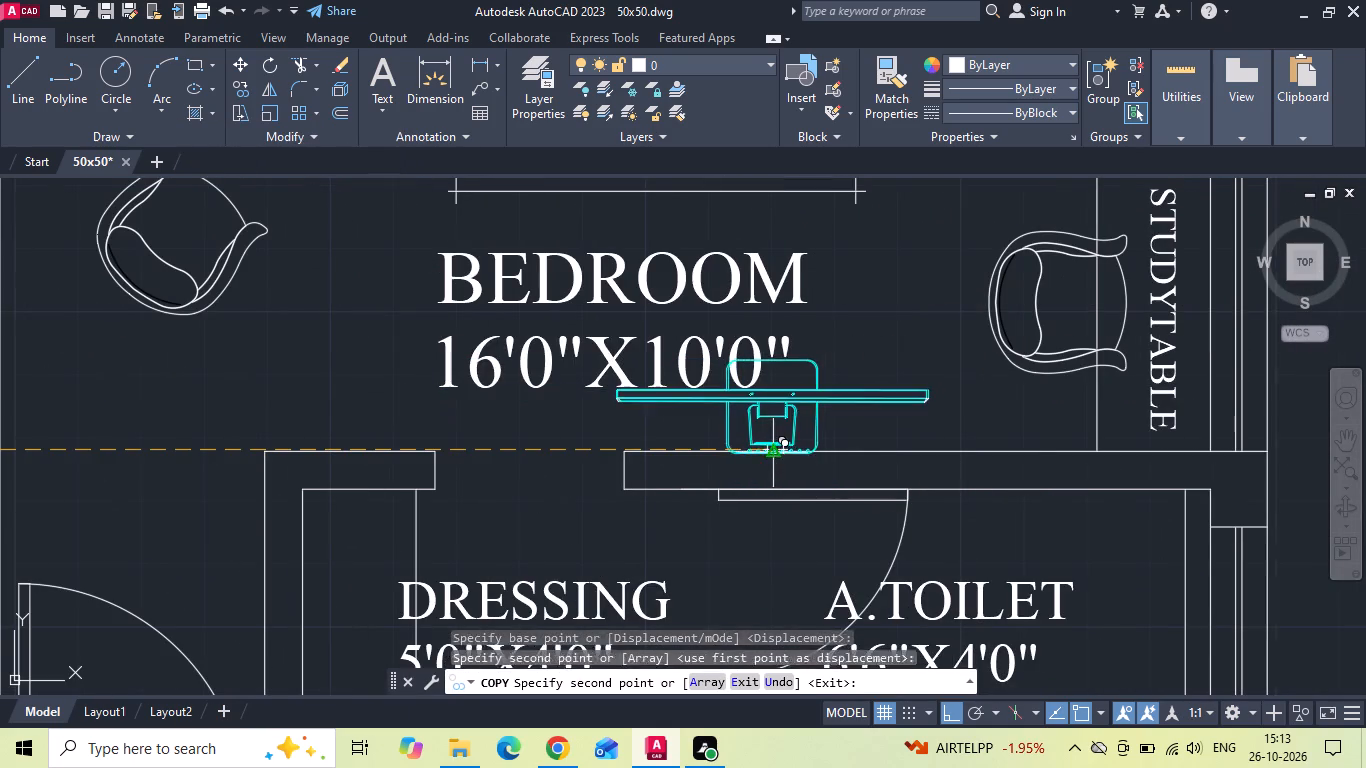
scroll(772, 457, down, 1)
scroll(801, 556, down, 1)
key(Escape)
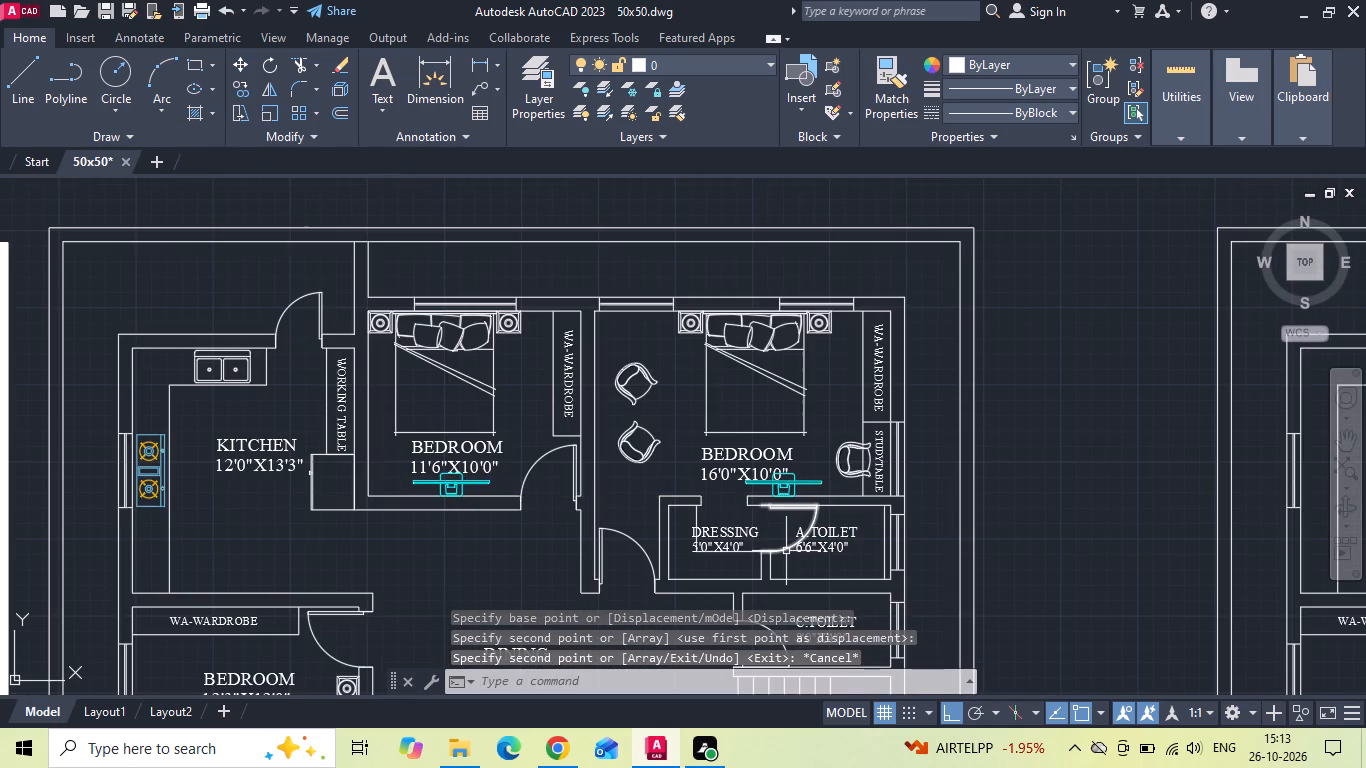
Move the 16'0"X10'0" bedroom label slightly north to clear the TV.
click(751, 460)
right_click(749, 458)
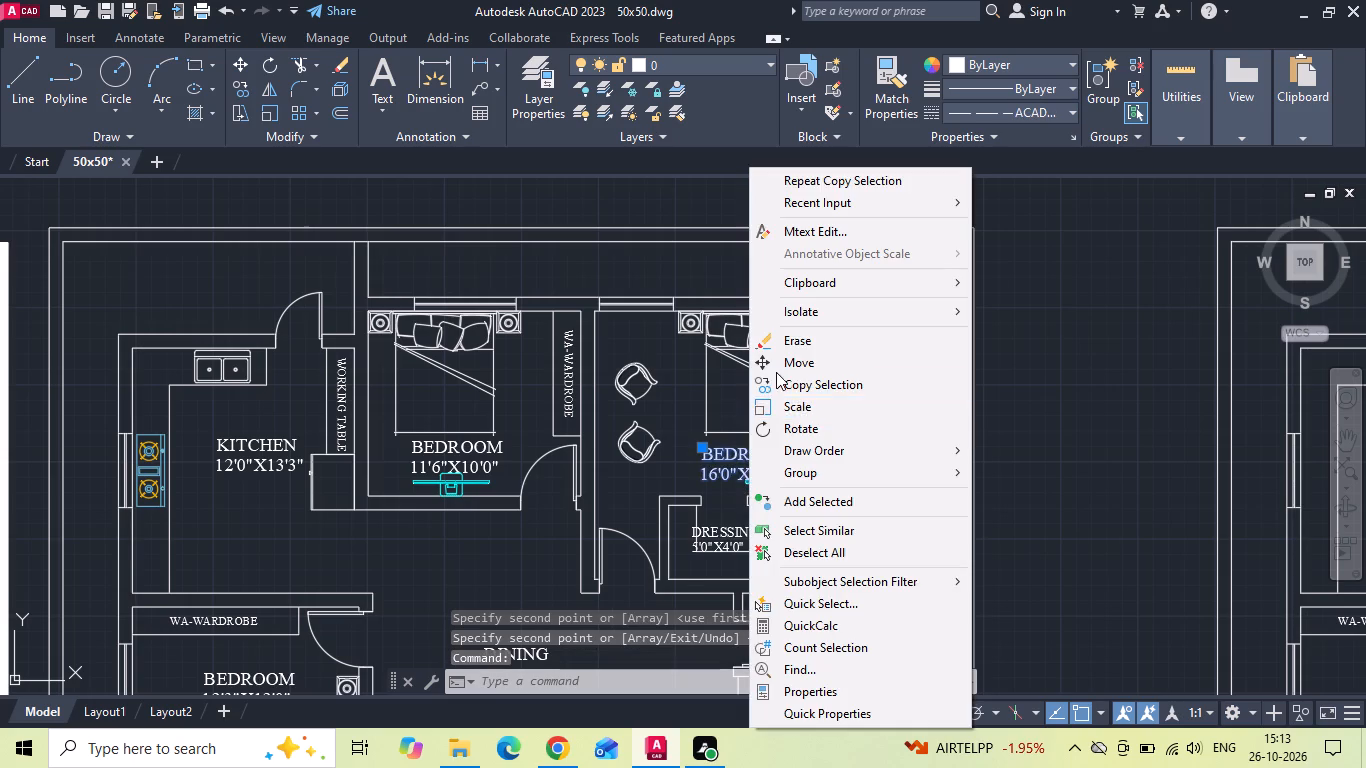
click(782, 361)
scroll(759, 492, up, 3)
scroll(888, 417, up, 1)
click(892, 425)
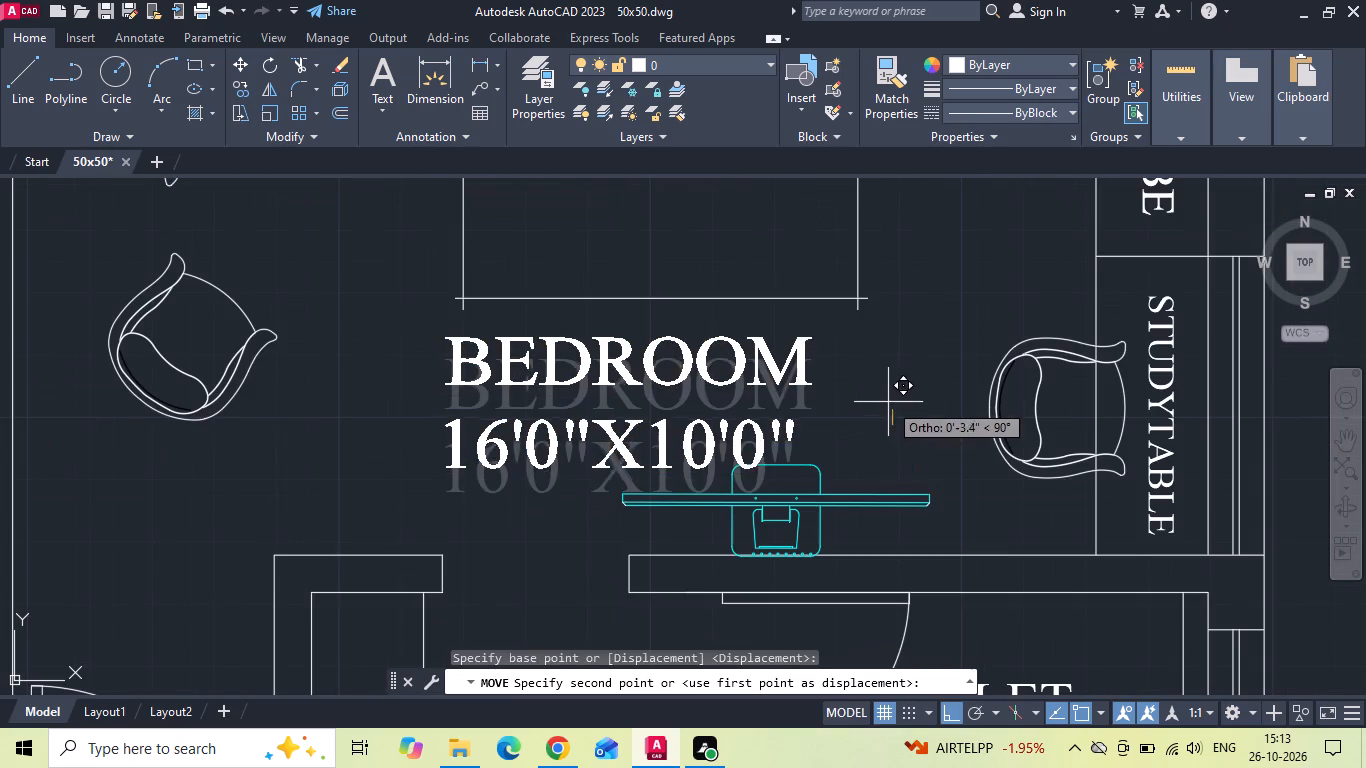
click(886, 391)
drag(829, 386, 648, 389)
double_click(607, 389)
click(564, 435)
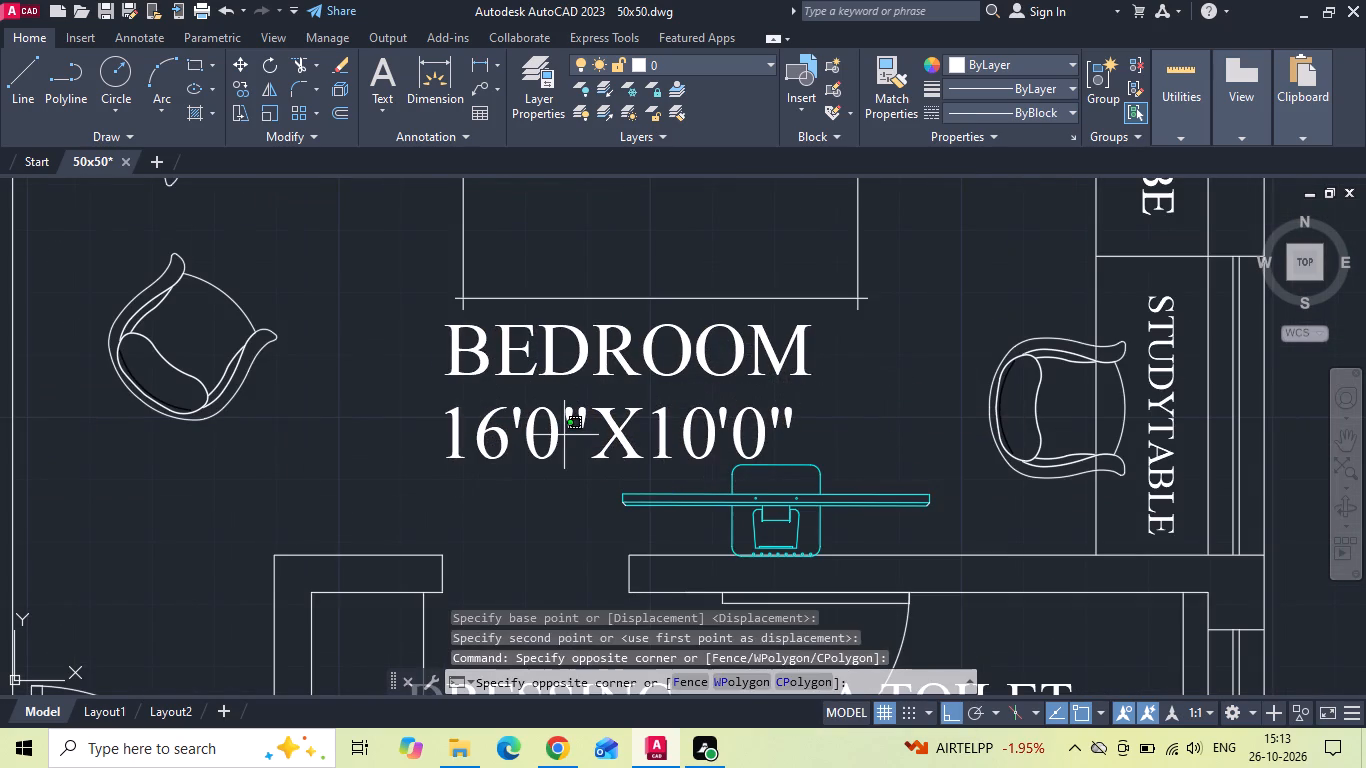
scroll(902, 333, down, 2)
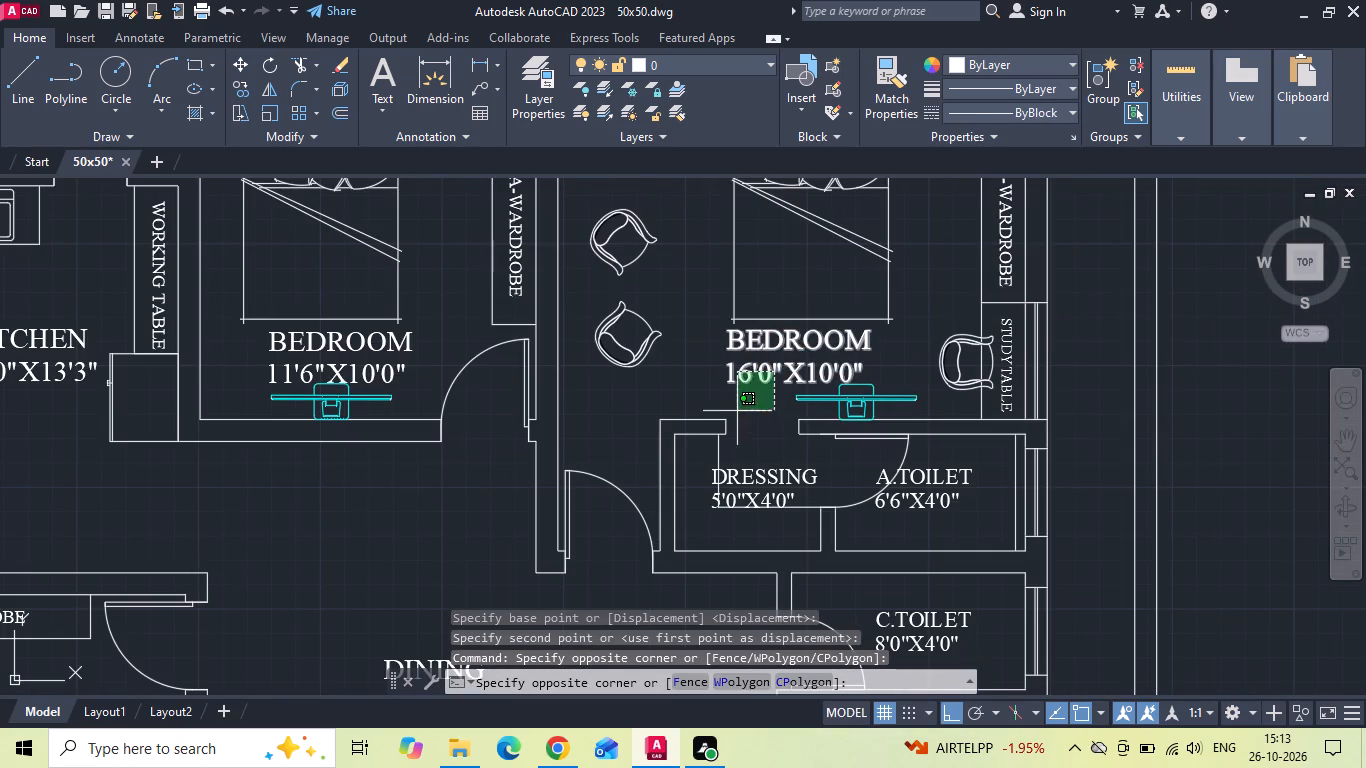
click(786, 418)
Copy the wall TV unit from the finished plan's 16'0"X16'0" living room into the new plan's living room, near the 12'3"X12'0" bedroom wall.
scroll(778, 331, down, 2)
middle_click(734, 330)
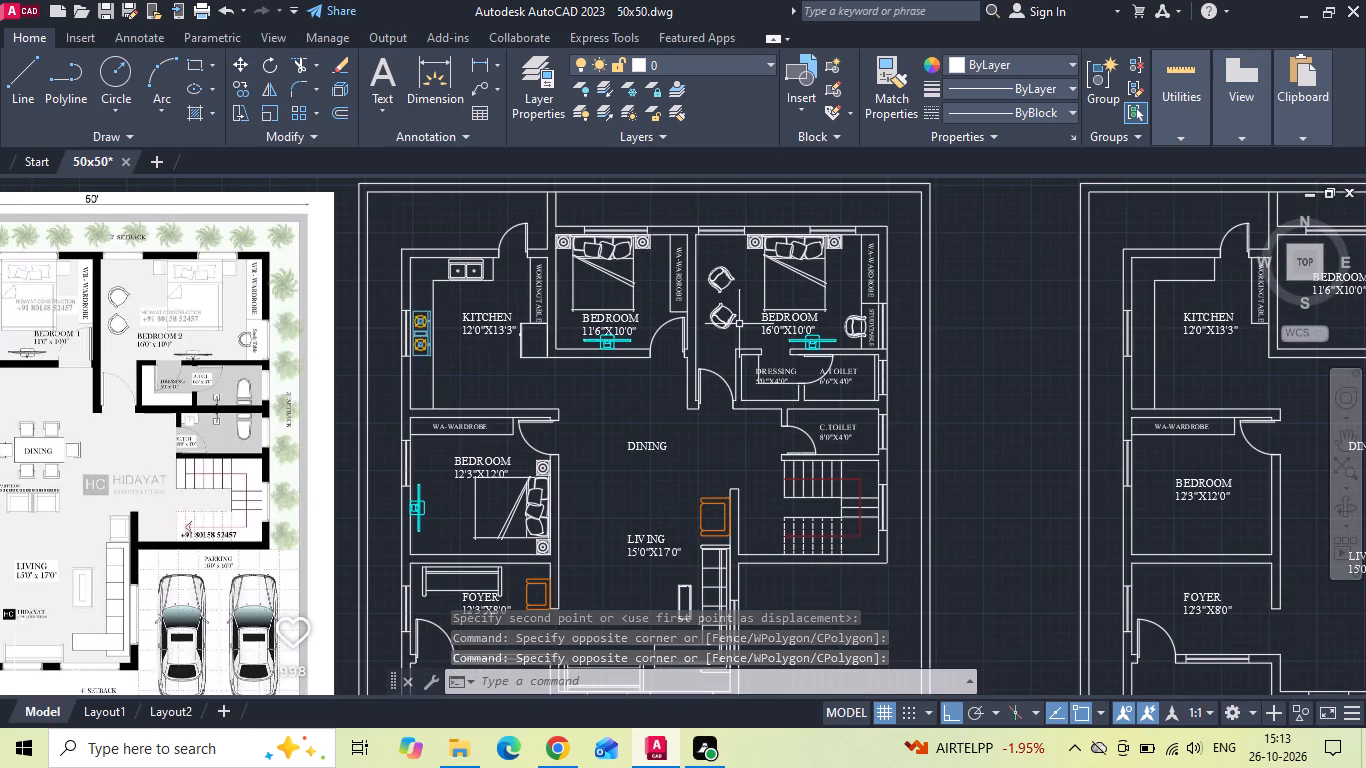
scroll(739, 324, down, 2)
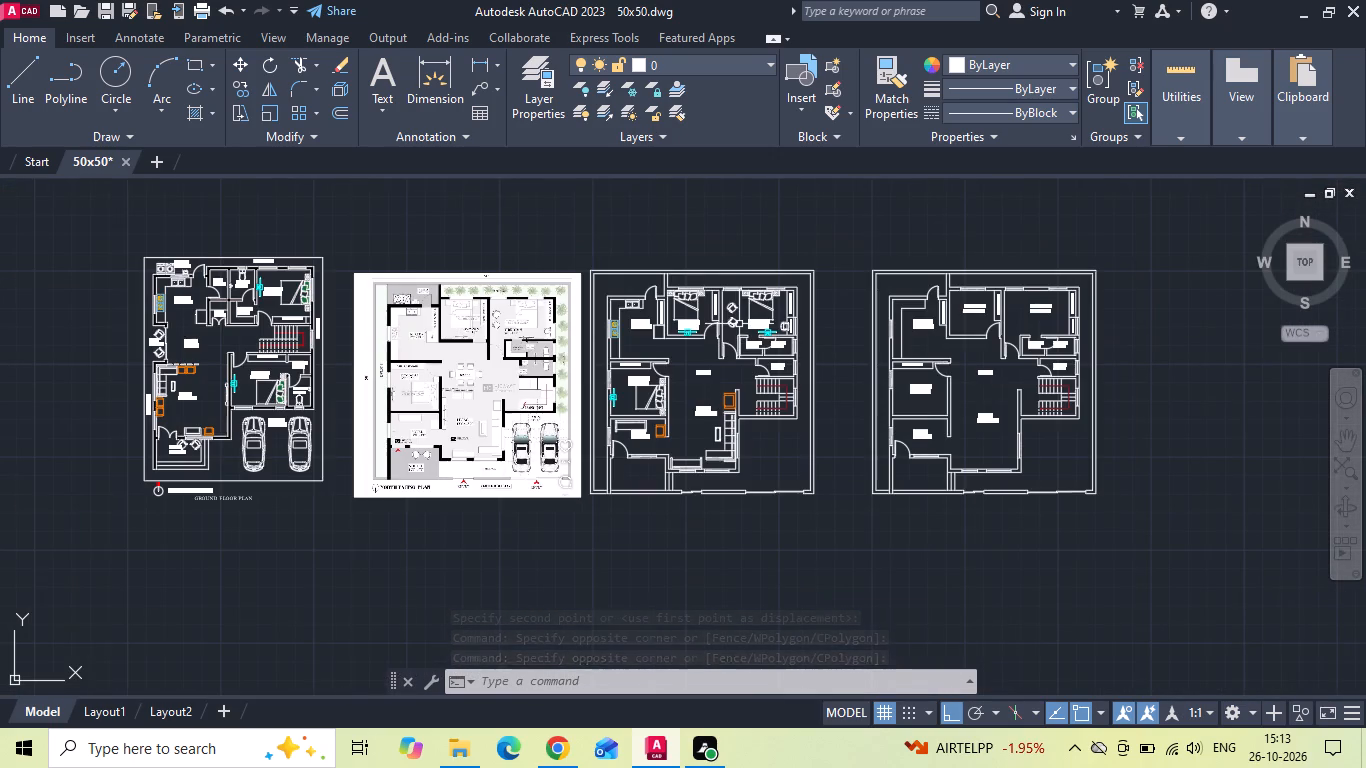
scroll(111, 373, up, 2)
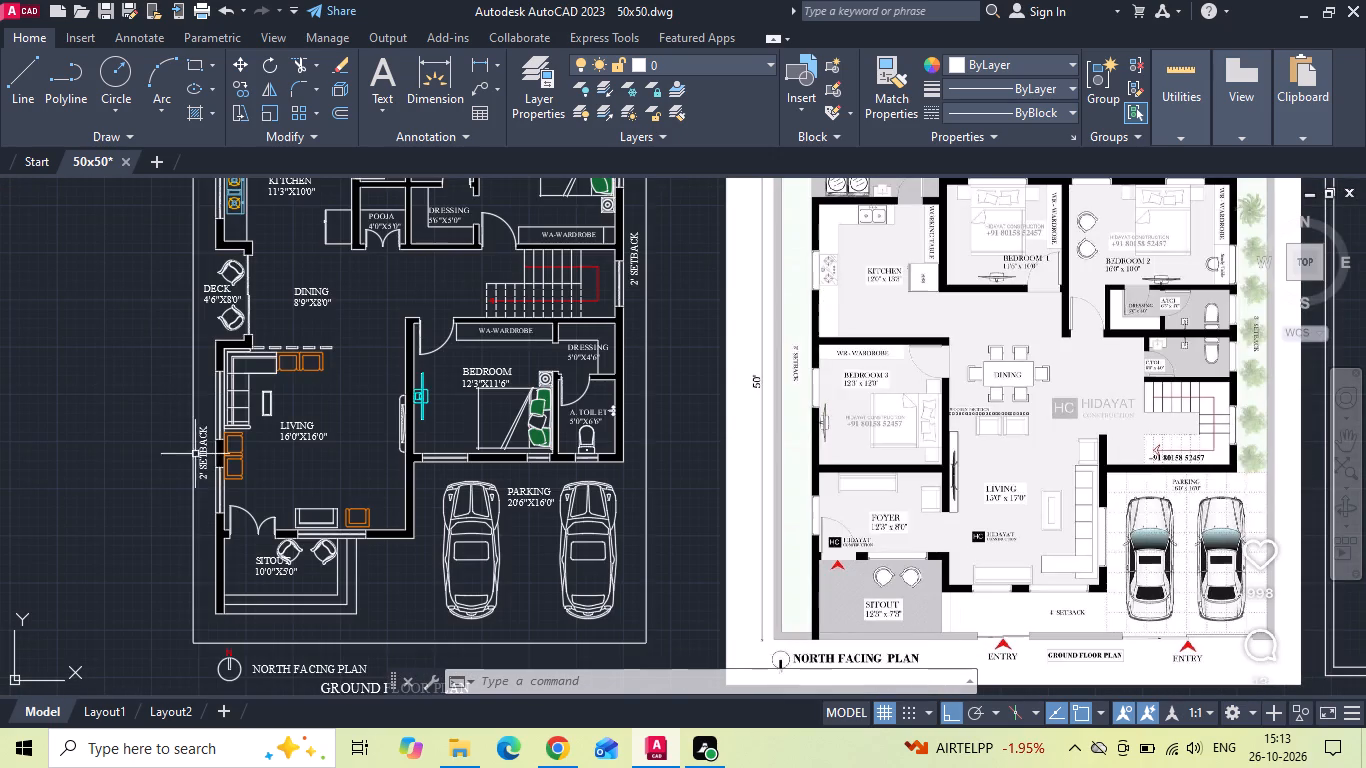
scroll(330, 409, up, 1)
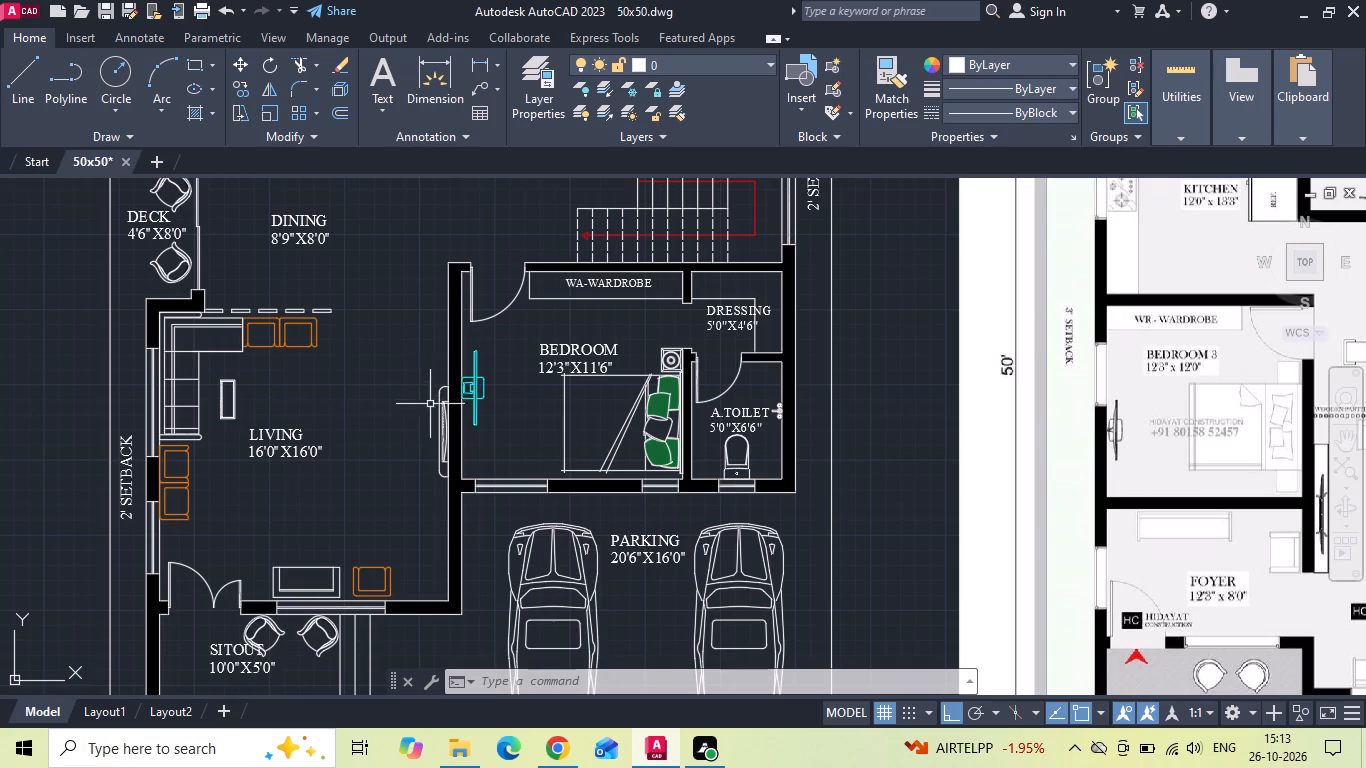
click(430, 384)
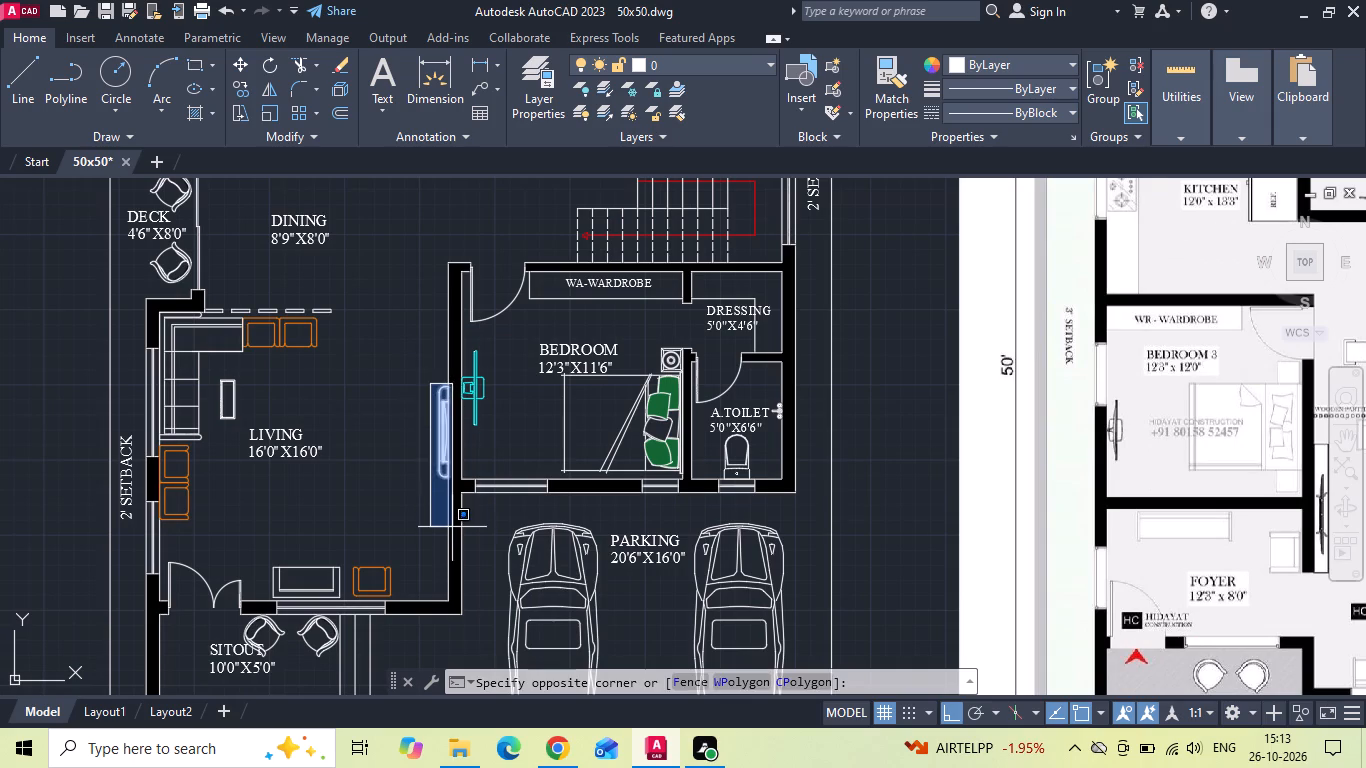
click(452, 530)
right_click(361, 471)
click(416, 424)
scroll(382, 426, down, 1)
drag(406, 426, 476, 426)
middle_drag(962, 427, 50, 415)
scroll(622, 423, up, 2)
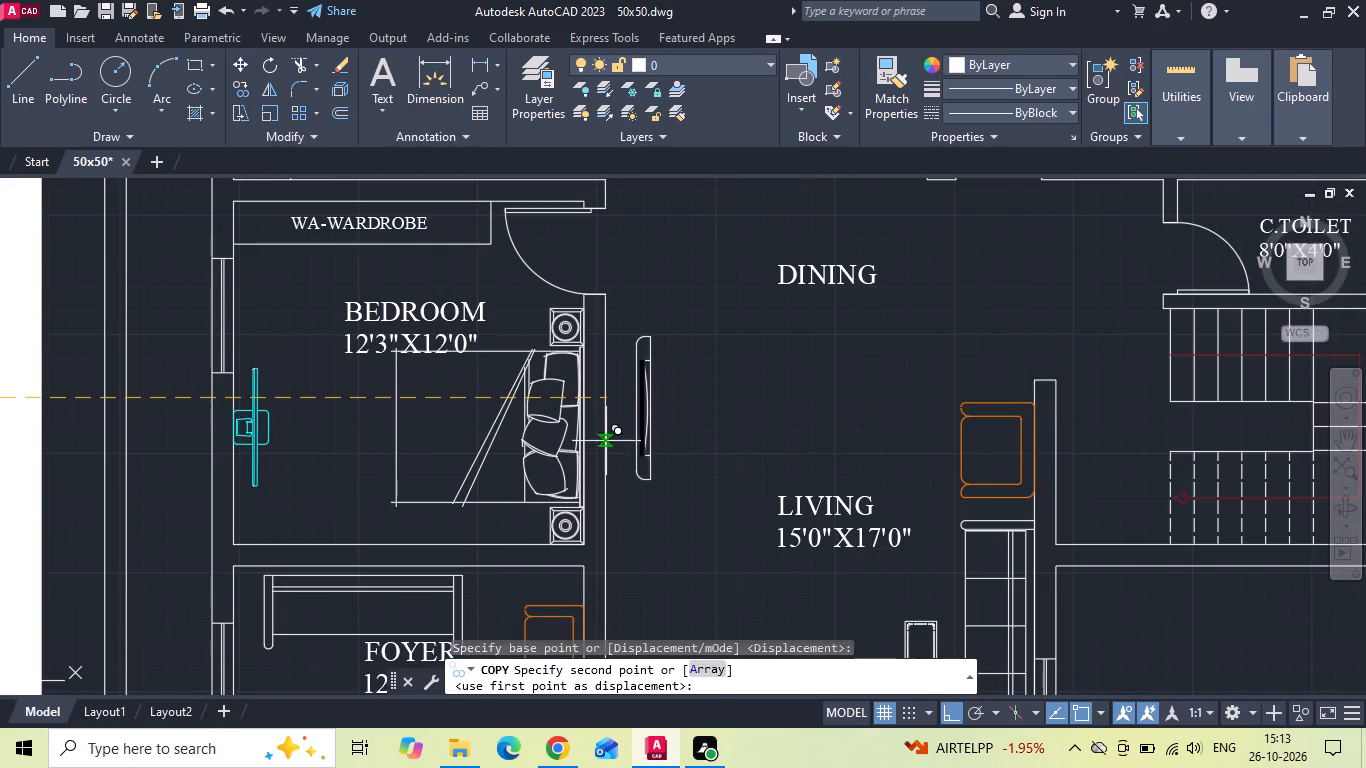
click(606, 441)
key(Escape)
Mirror the copied TV unit about a vertical line so it faces east, erasing the source objects.
drag(595, 538, 610, 521)
click(702, 340)
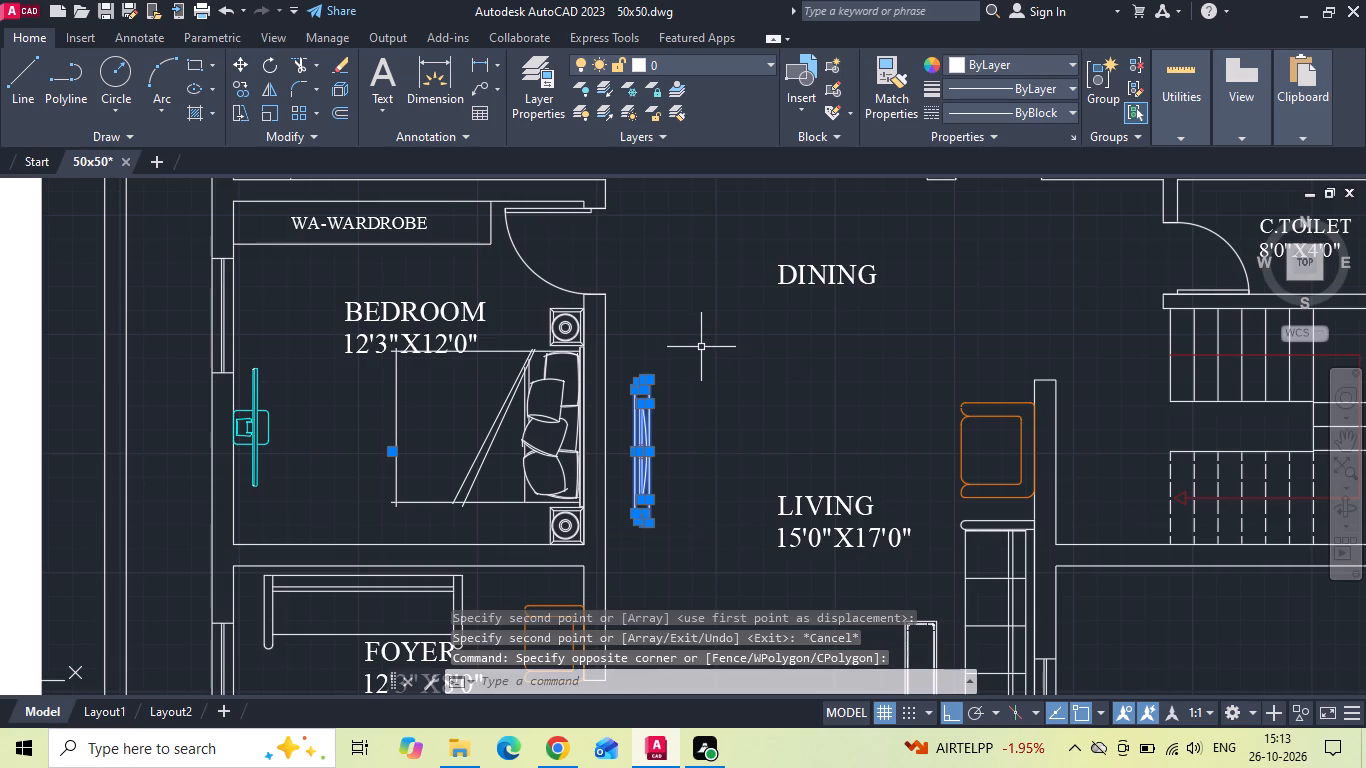
text(MI)
key(space)
drag(700, 347, 676, 414)
click(661, 472)
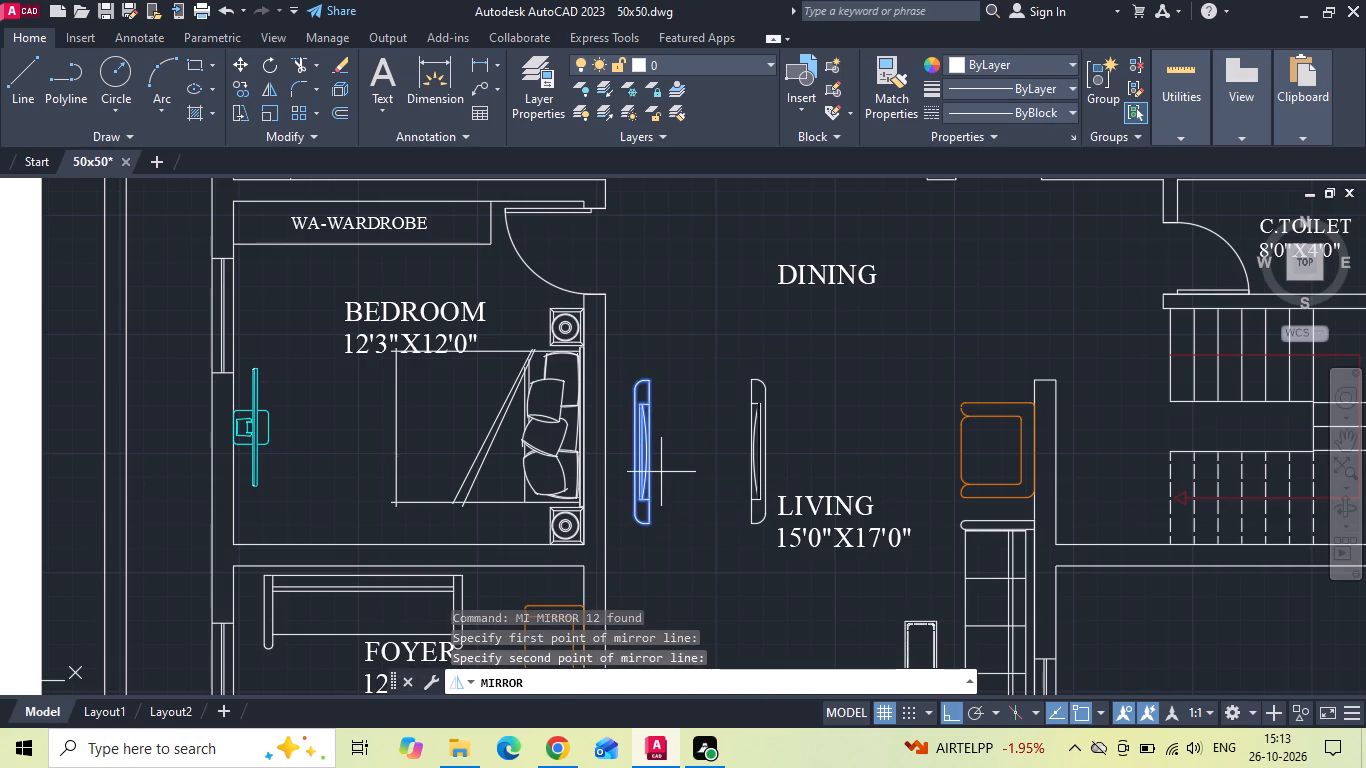
text(Y)
key(space)
Move the mirrored TV unit west so its flat back sits against the wall between the living room and the 12'3"X12'0" bedroom.
drag(726, 360, 734, 438)
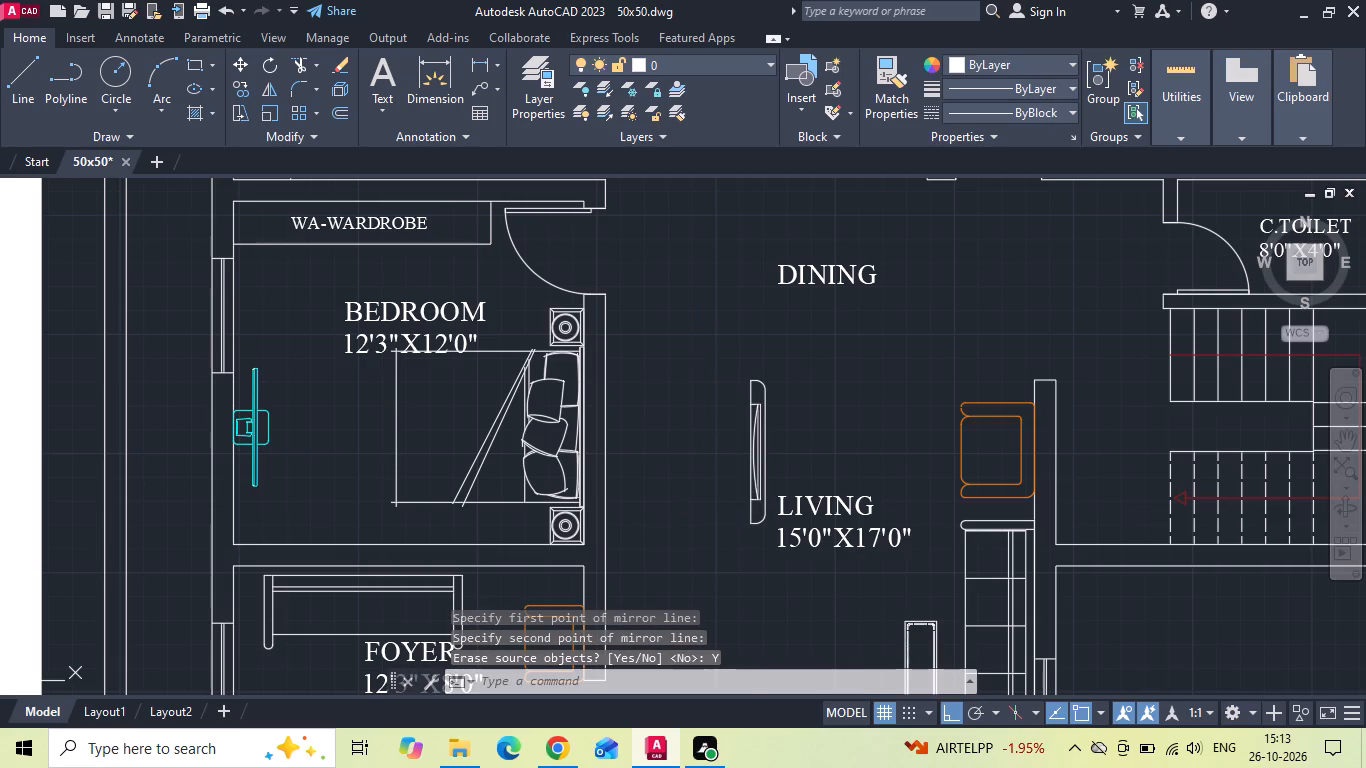
drag(734, 438, 739, 479)
click(788, 552)
right_click(823, 430)
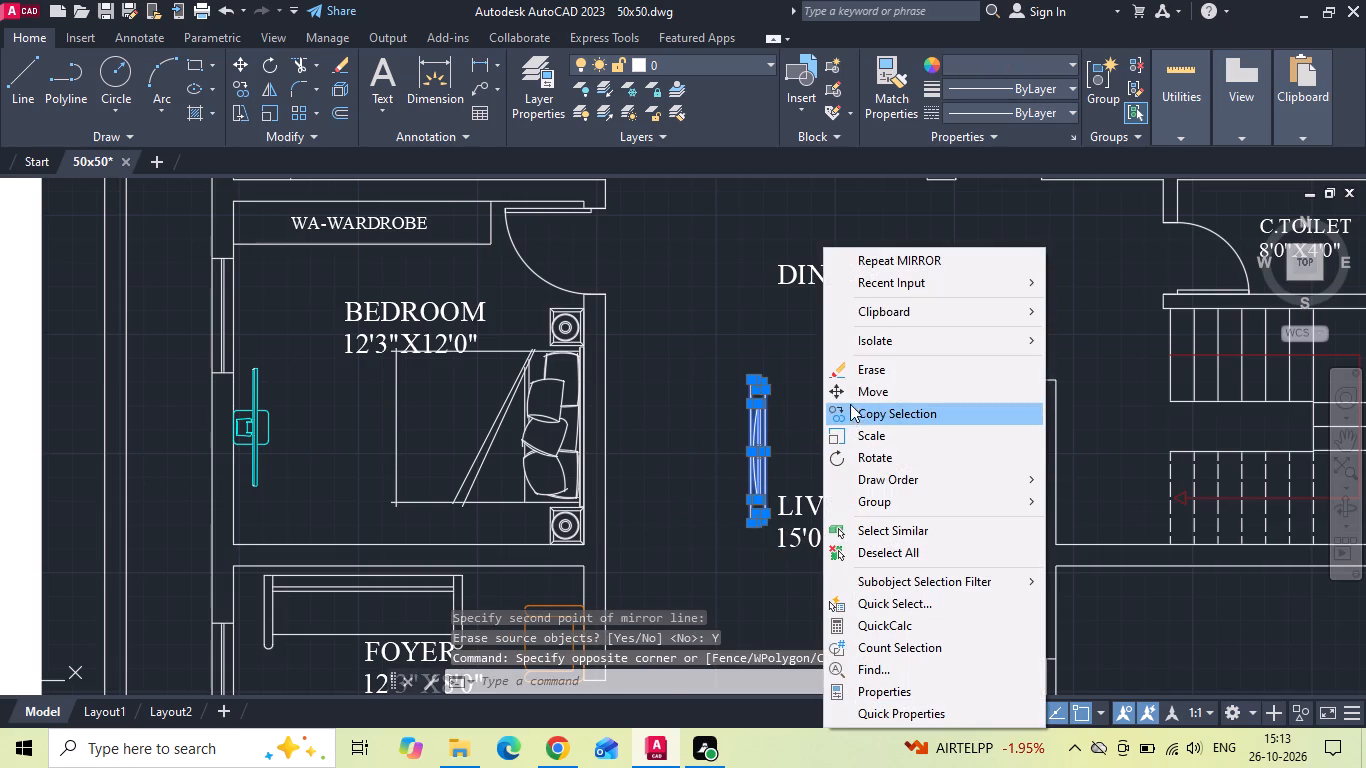
click(851, 397)
scroll(758, 456, up, 2)
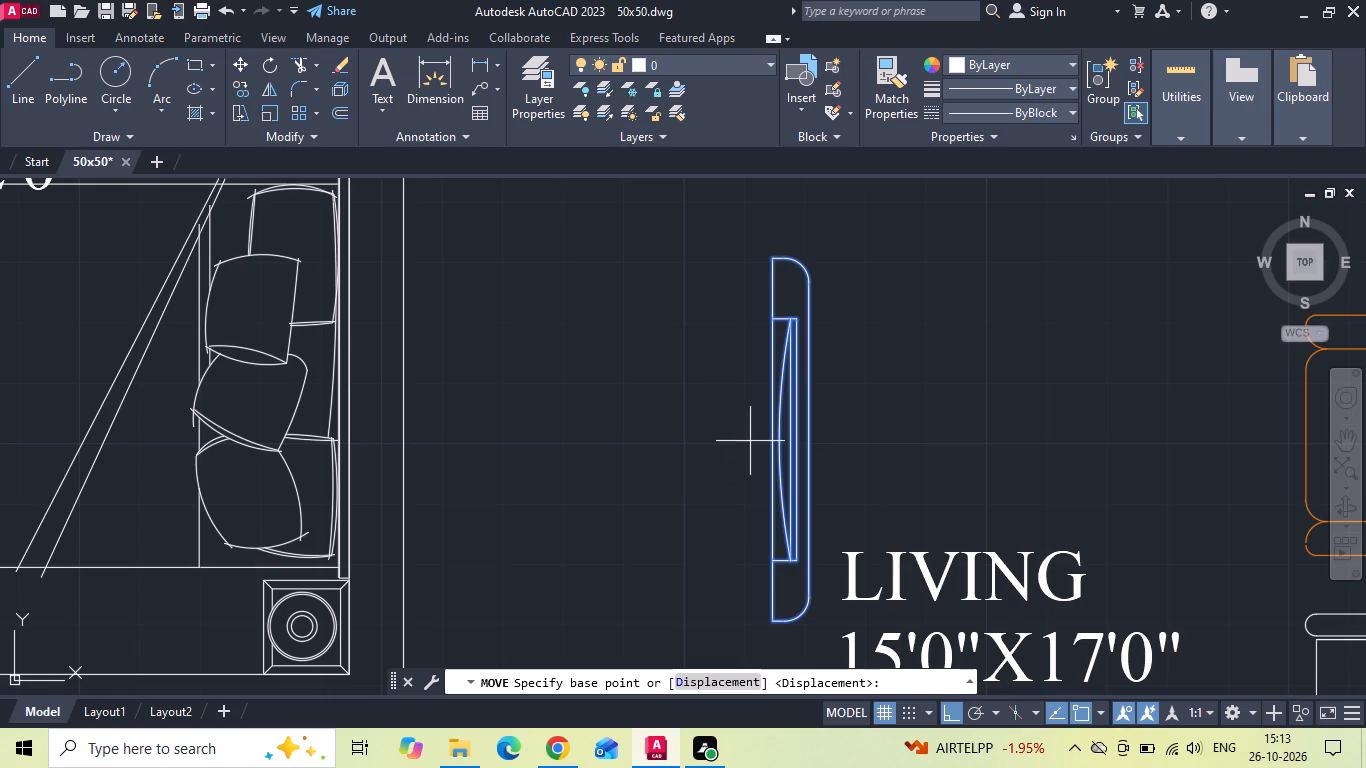
click(768, 437)
scroll(754, 427, down, 3)
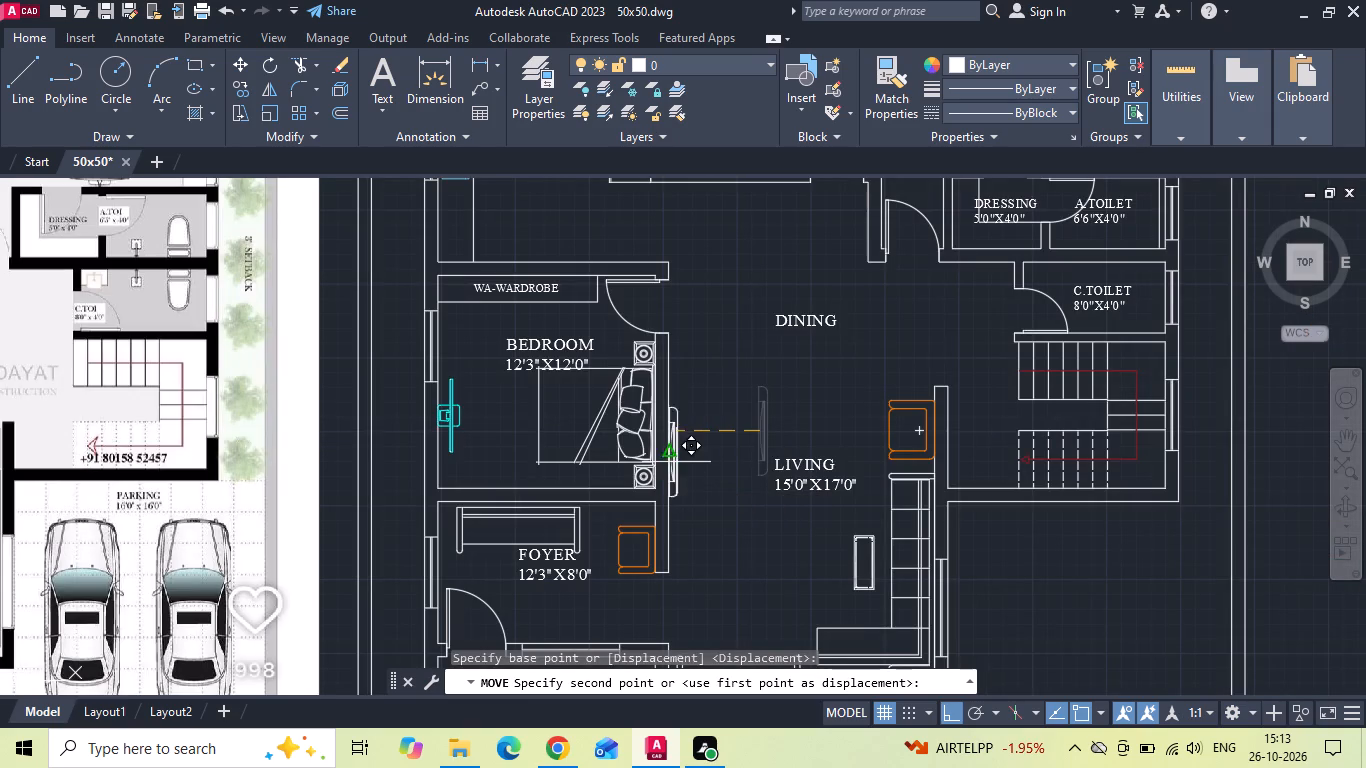
click(675, 460)
Copy the WC from the finished plan's 5'0"X6'6" A.TOILET into the new plan's 6'6"X4'0" A.TOILET, near its east wall.
scroll(794, 422, down, 1)
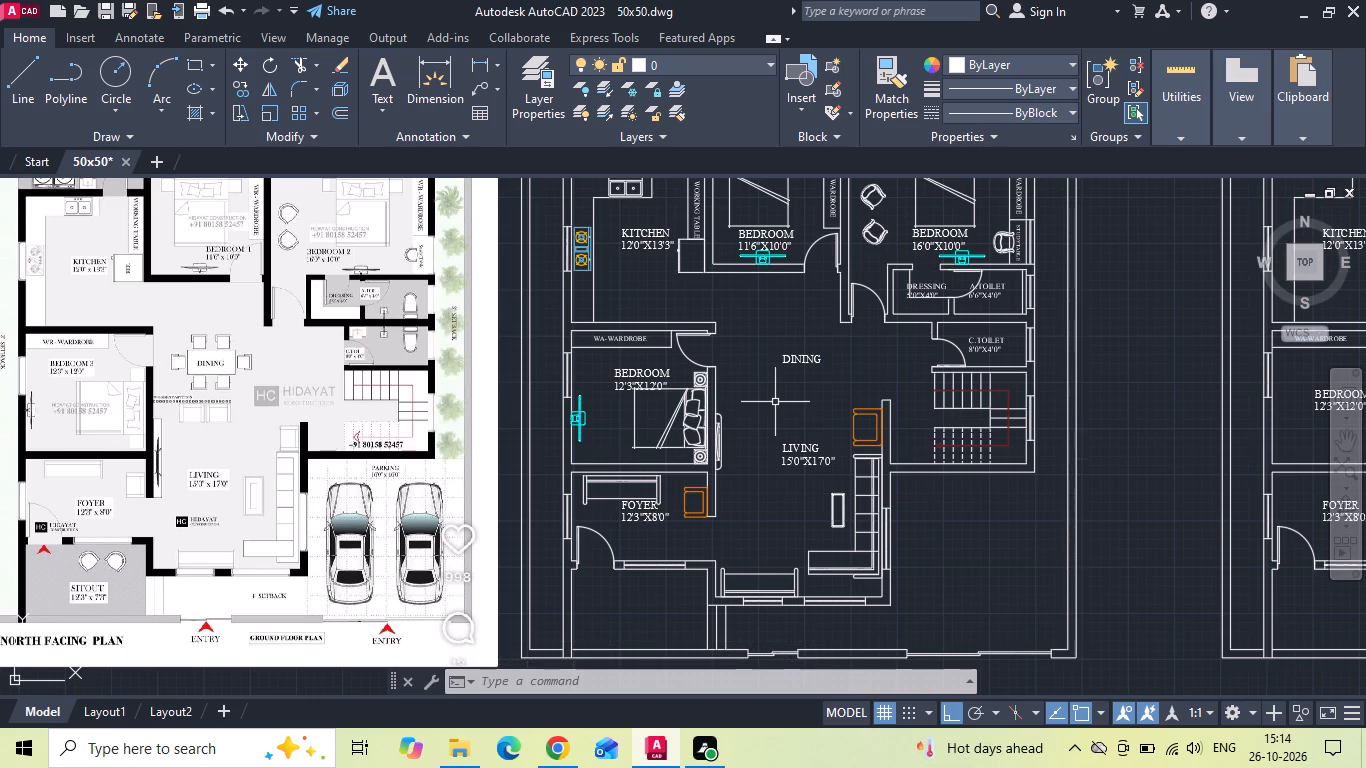
scroll(775, 402, down, 2)
scroll(300, 407, up, 2)
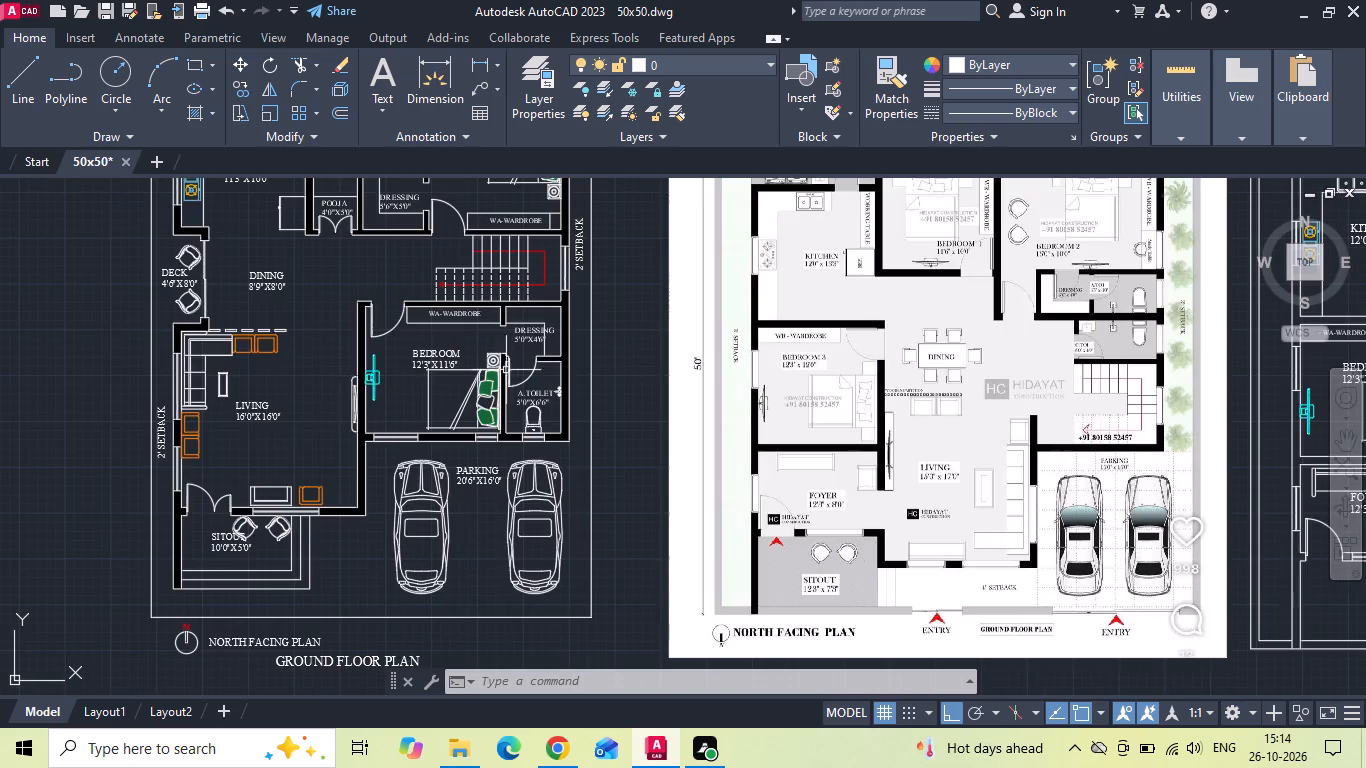
scroll(538, 420, up, 2)
click(536, 421)
right_click(536, 421)
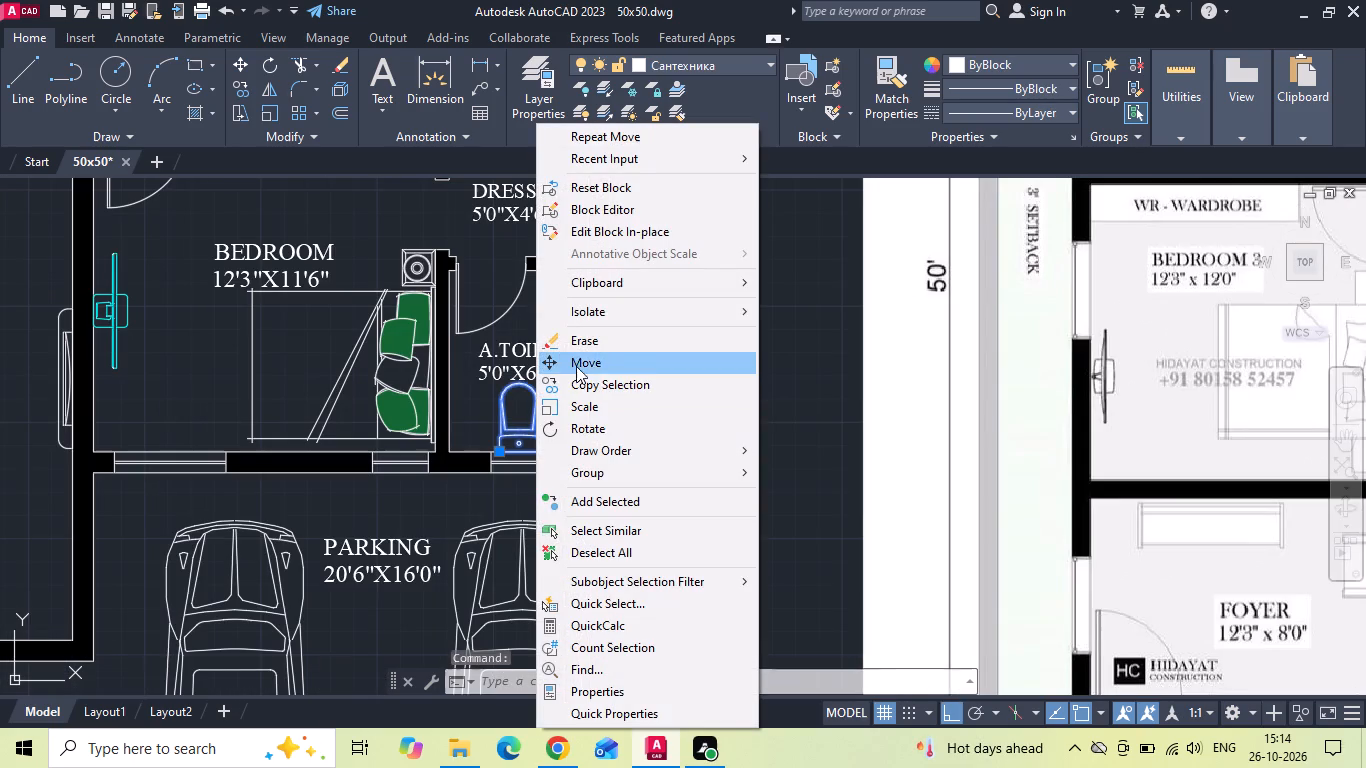
click(583, 380)
scroll(484, 391, down, 2)
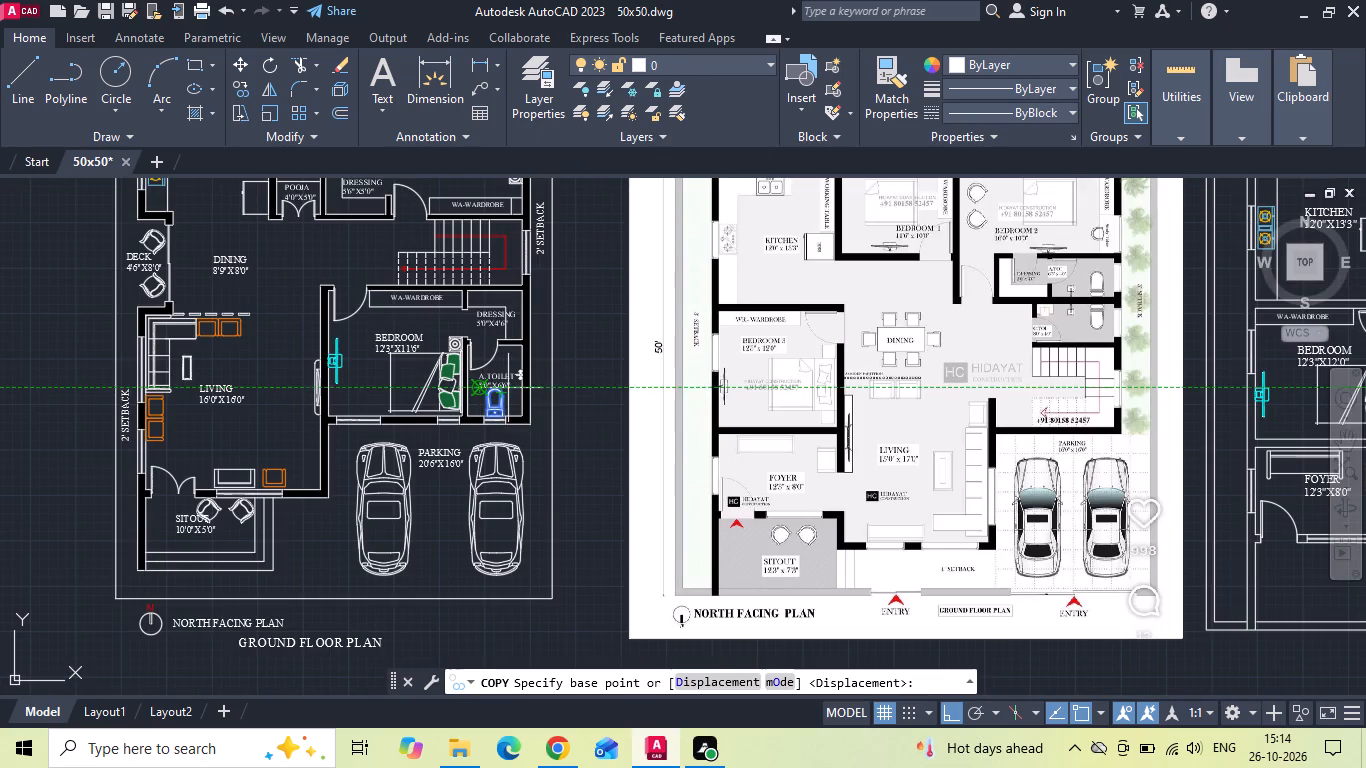
drag(508, 388, 531, 388)
middle_drag(769, 388, 223, 389)
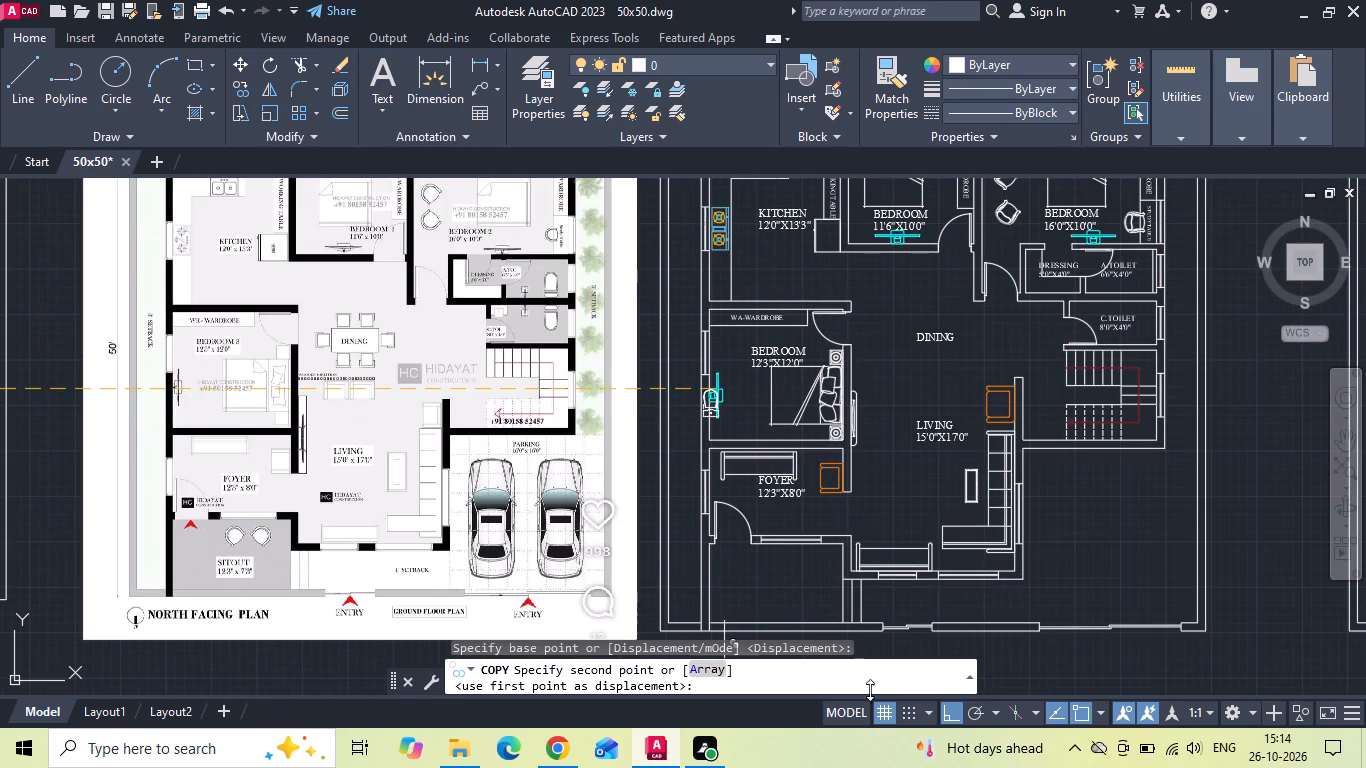
click(956, 712)
middle_drag(1126, 360, 813, 453)
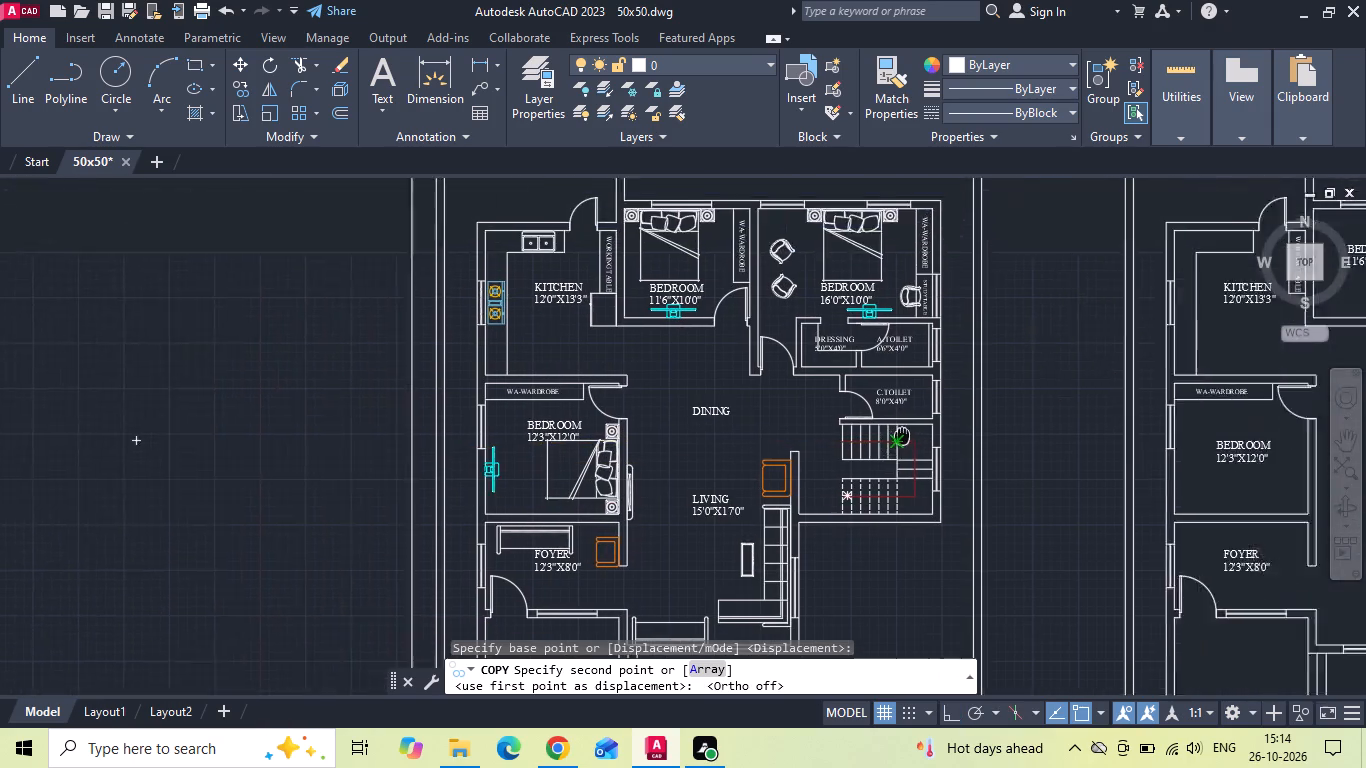
middle_drag(813, 453, 731, 471)
scroll(756, 391, up, 3)
click(760, 326)
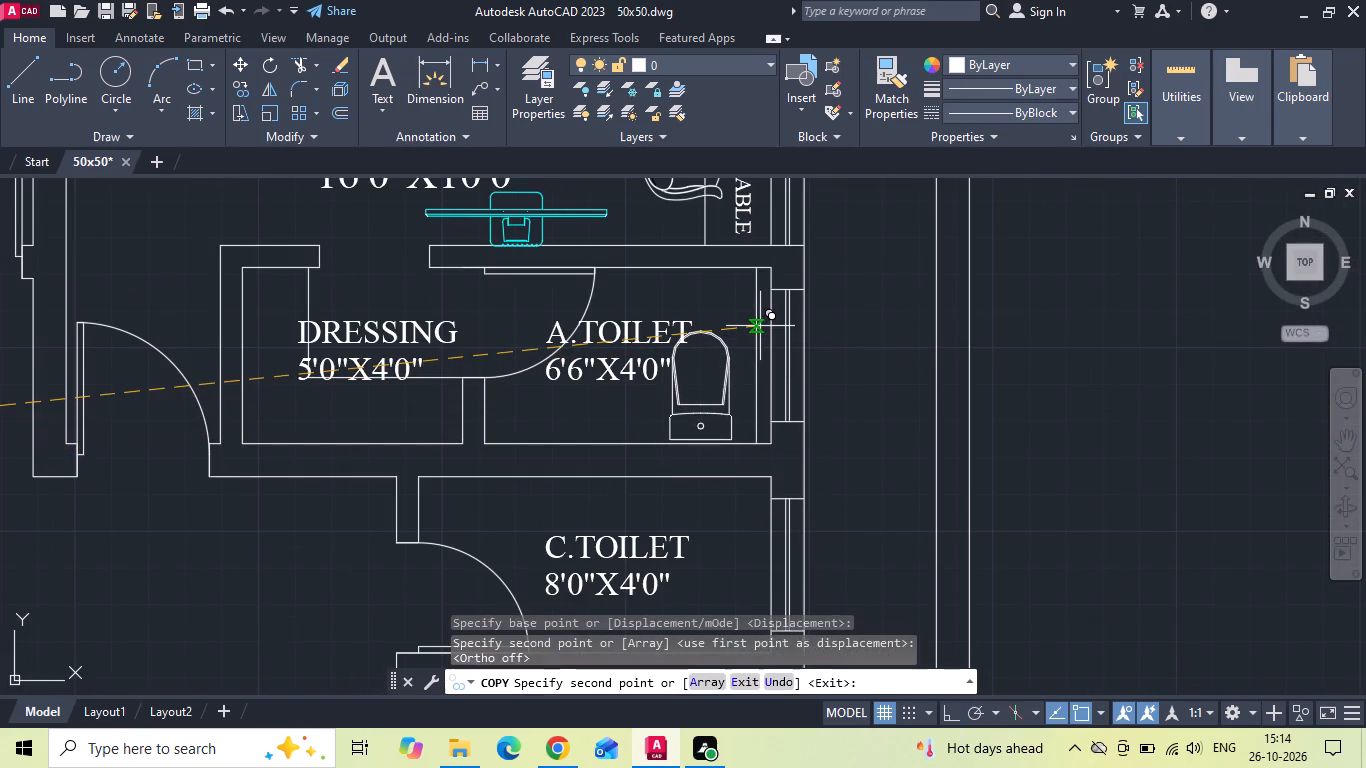
key(Escape)
Erase the extra vertical line just inside the east wall of the 6'6"X4'0" A.TOILET.
click(755, 360)
key(Delete)
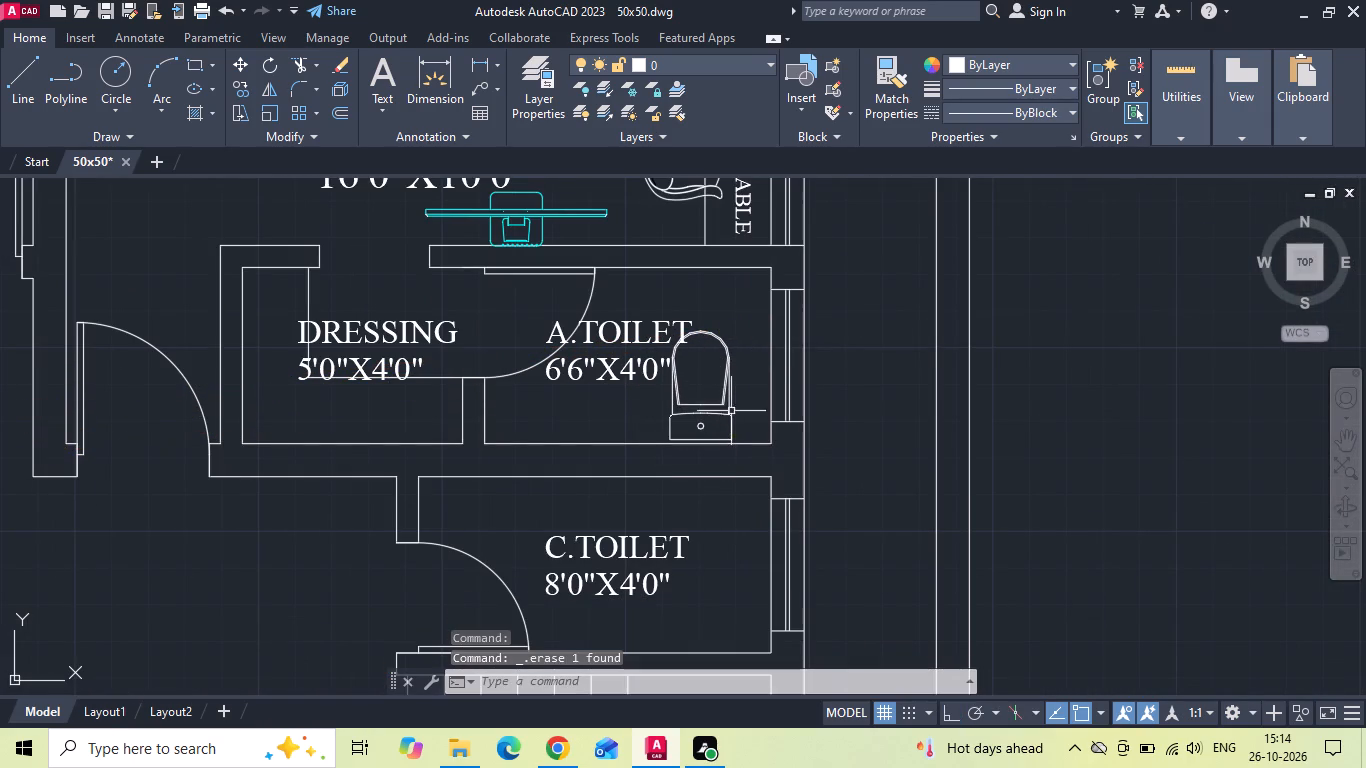
Move the WC in the 6'6"X4'0" A.TOILET east and down so its tank sits on the south wall.
drag(732, 408, 712, 409)
right_click(633, 413)
click(708, 368)
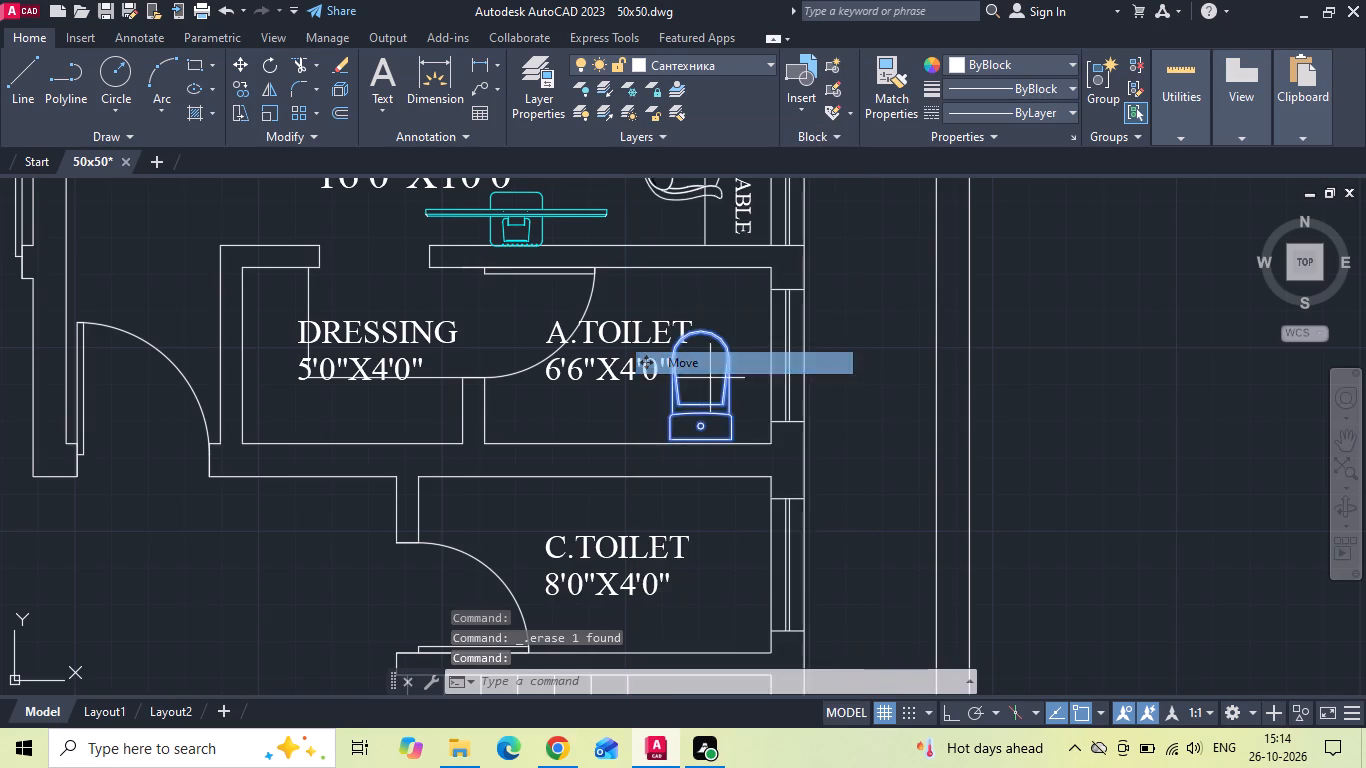
scroll(727, 470, up, 2)
click(665, 397)
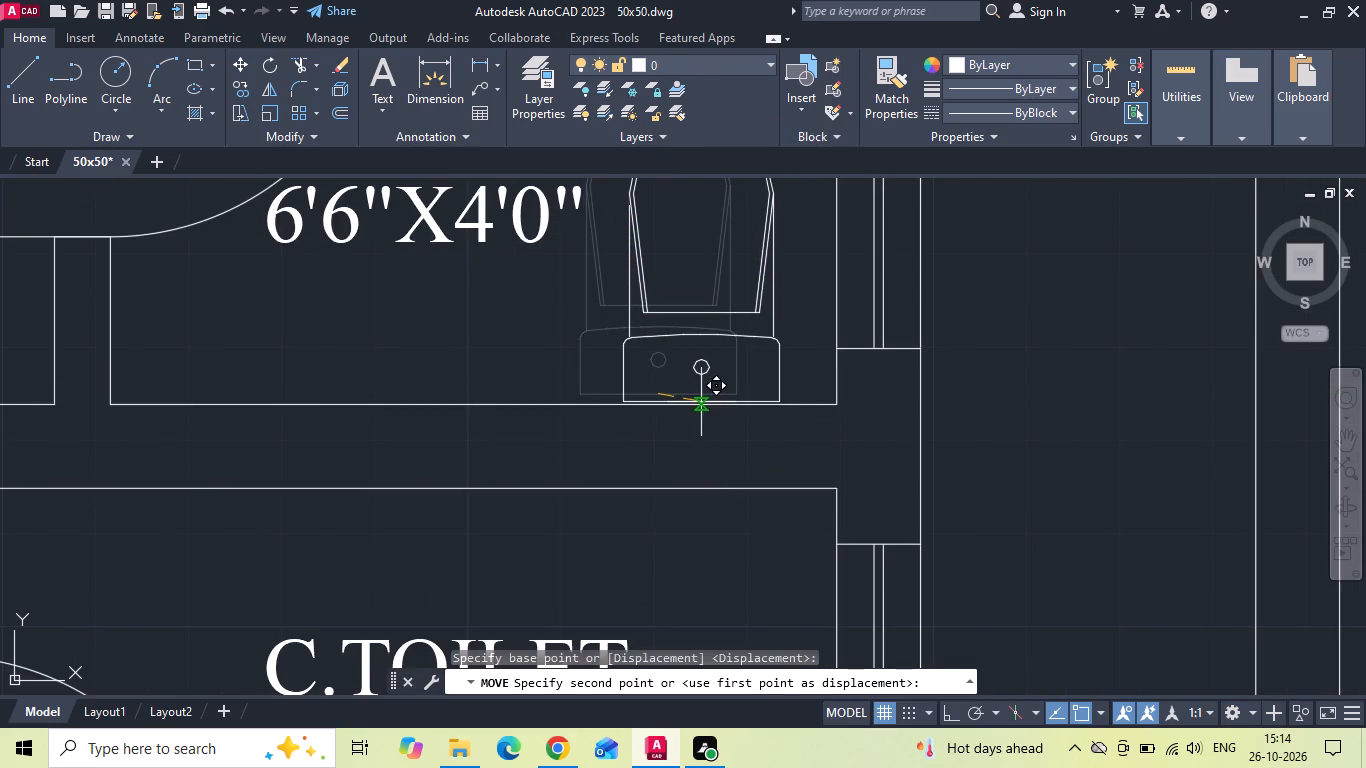
click(715, 405)
Mirror the WC in the 6'6"X4'0" A.TOILET across the shared wall into the C.TOILET, keeping the original.
scroll(715, 401, down, 1)
click(714, 371)
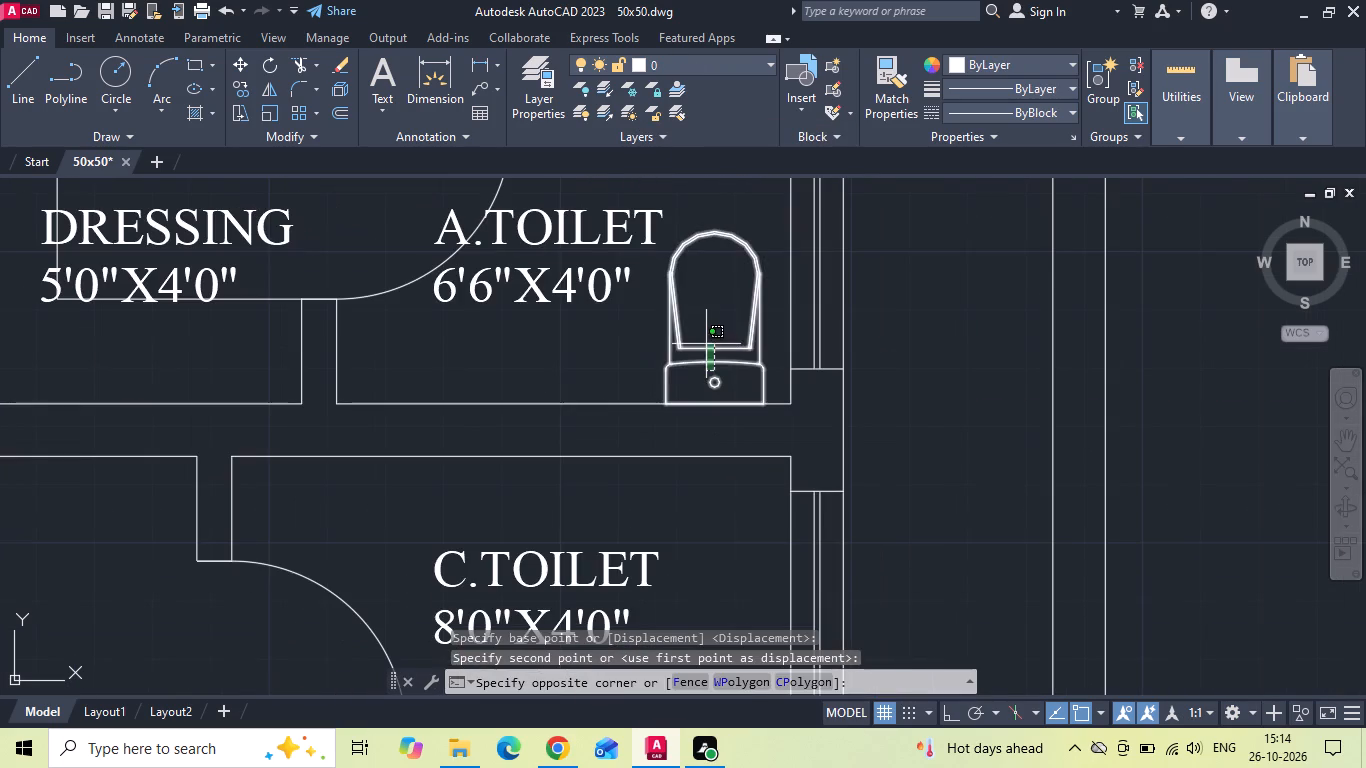
click(706, 343)
text(MI)
key(space)
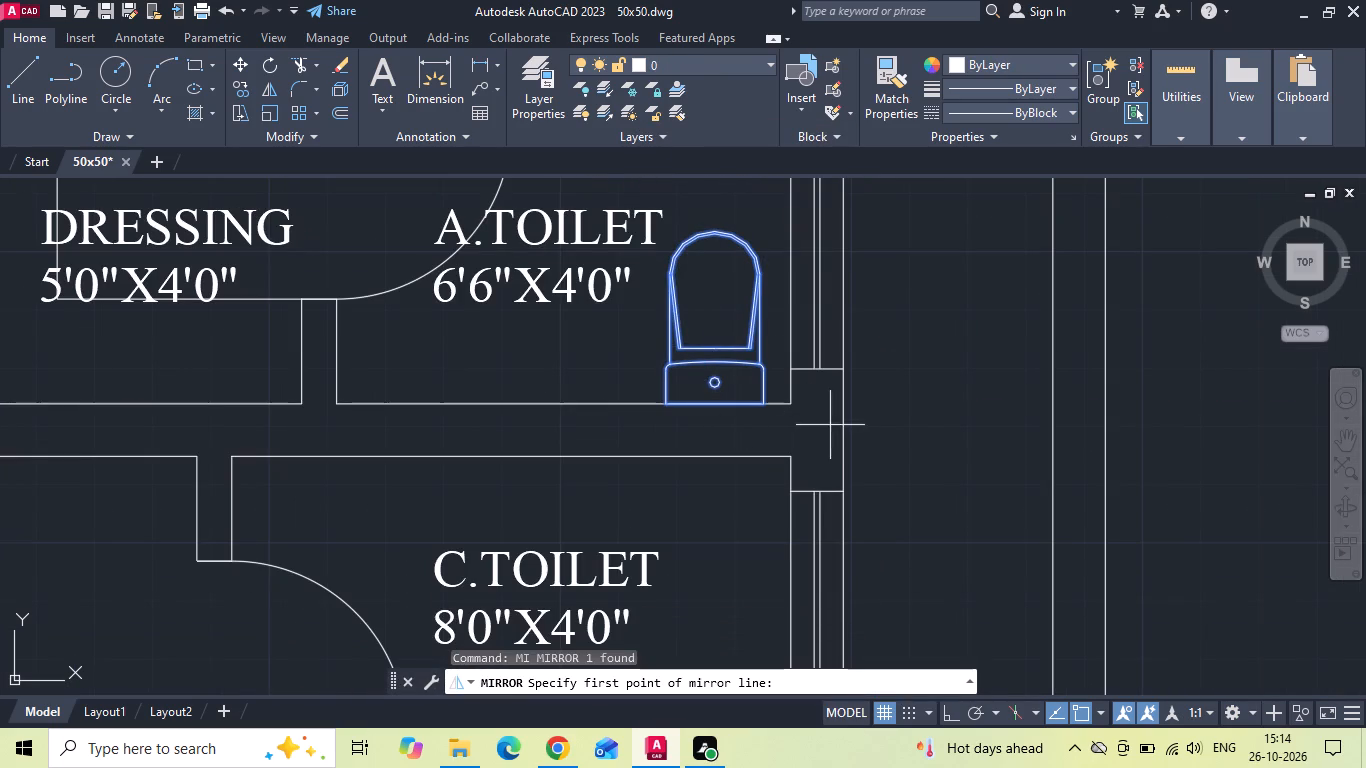
click(843, 432)
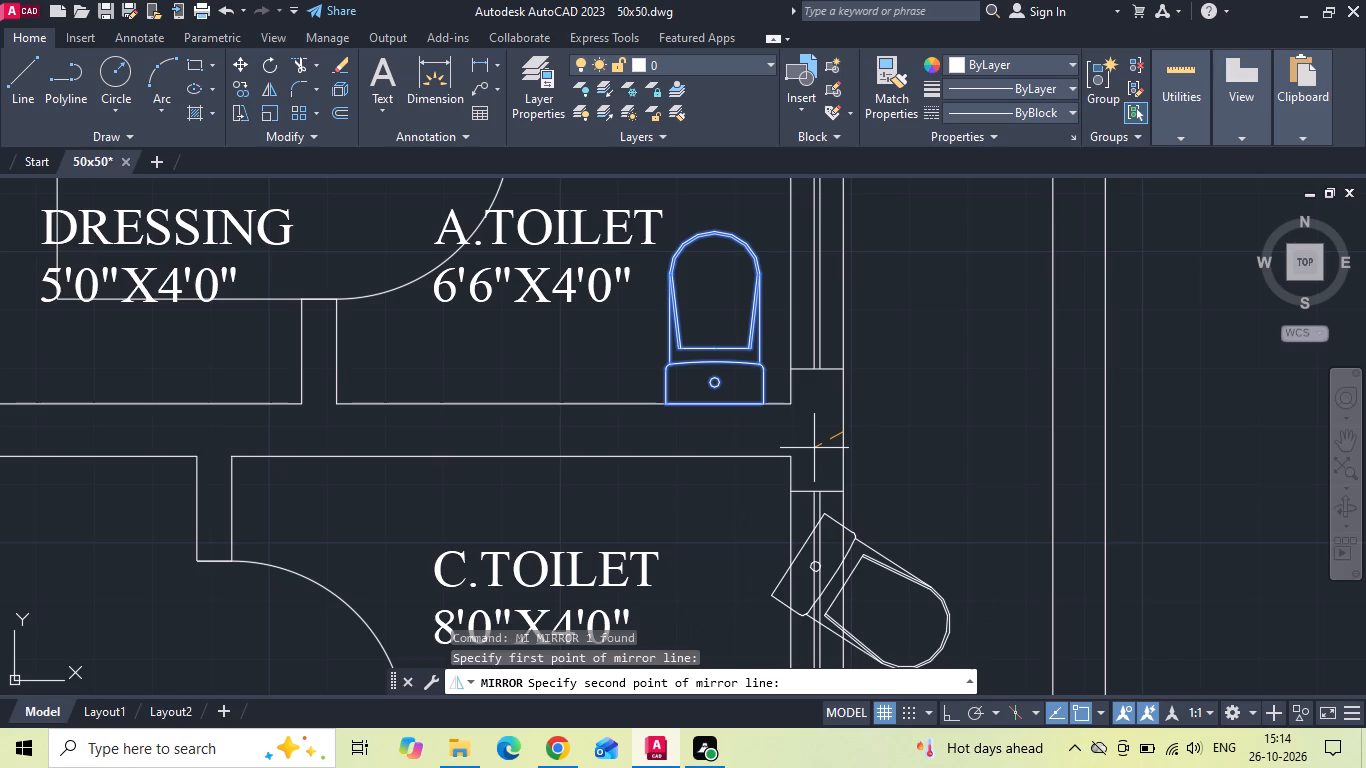
key(F8)
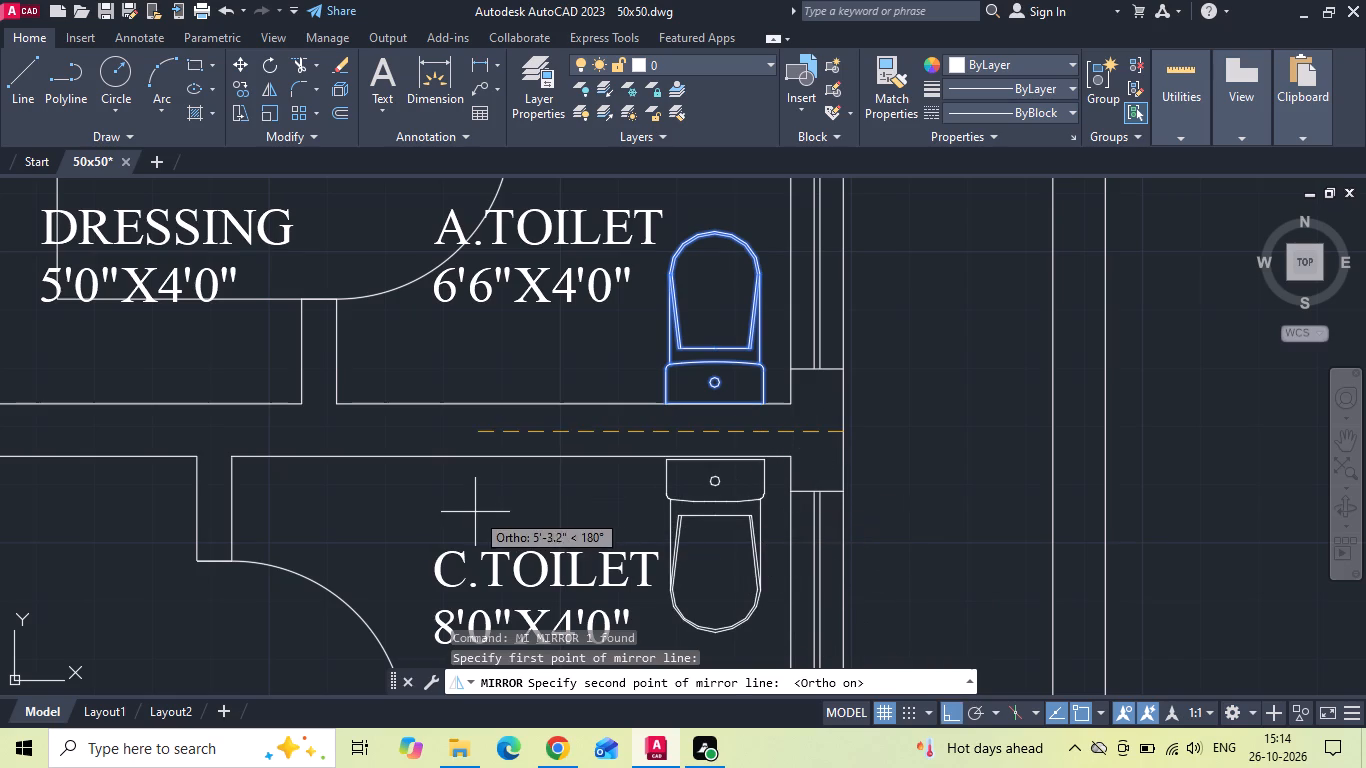
click(475, 512)
click(724, 505)
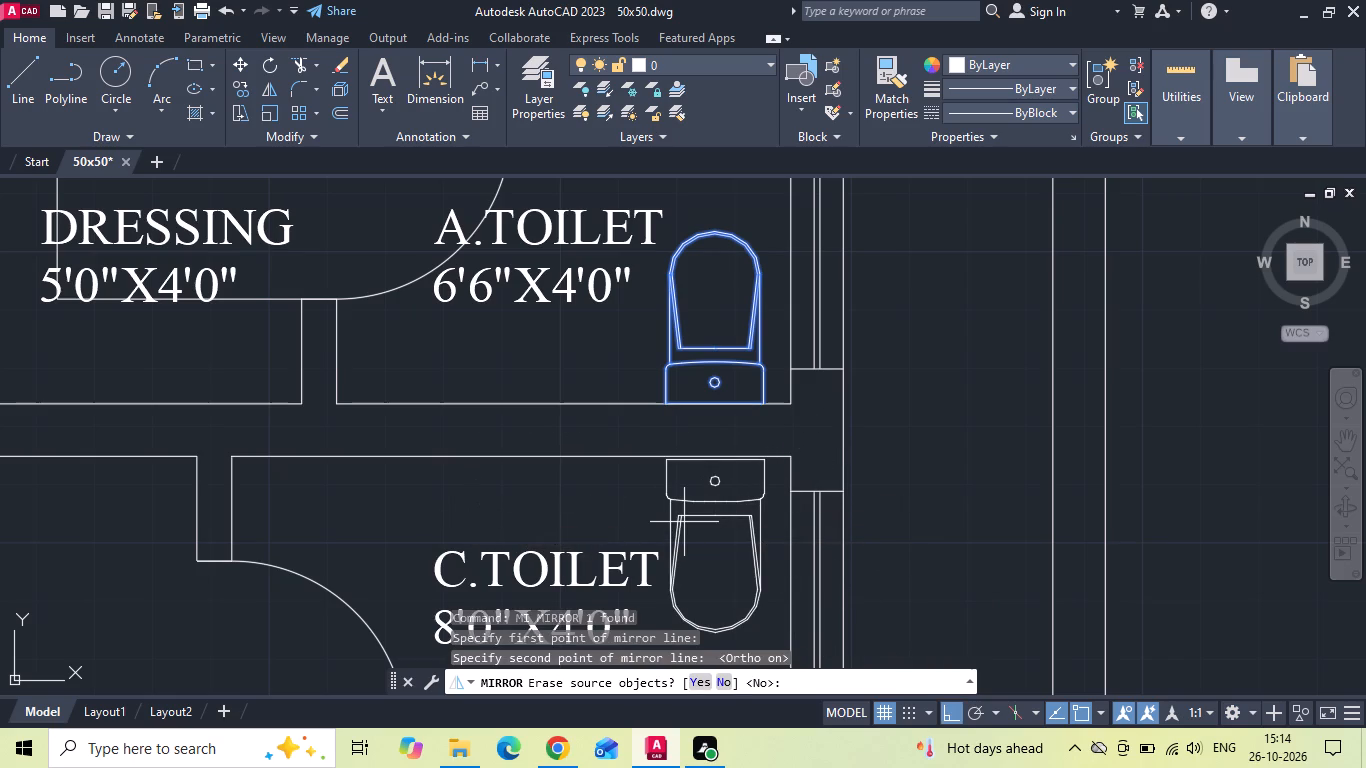
text(N)
key(space)
Move the mirrored WC north so its tank sits against the C.TOILET's north wall.
click(698, 507)
click(666, 497)
right_click(664, 495)
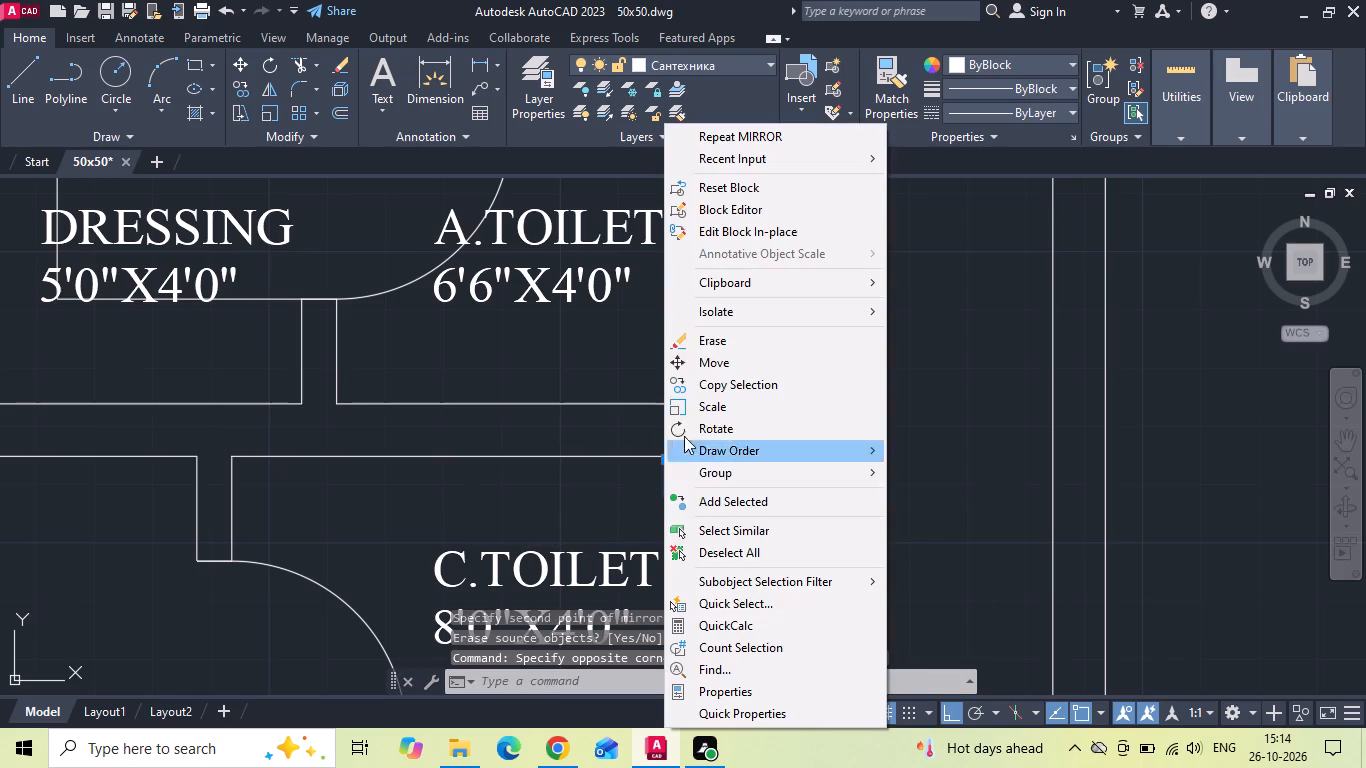
click(713, 355)
scroll(728, 453, up, 2)
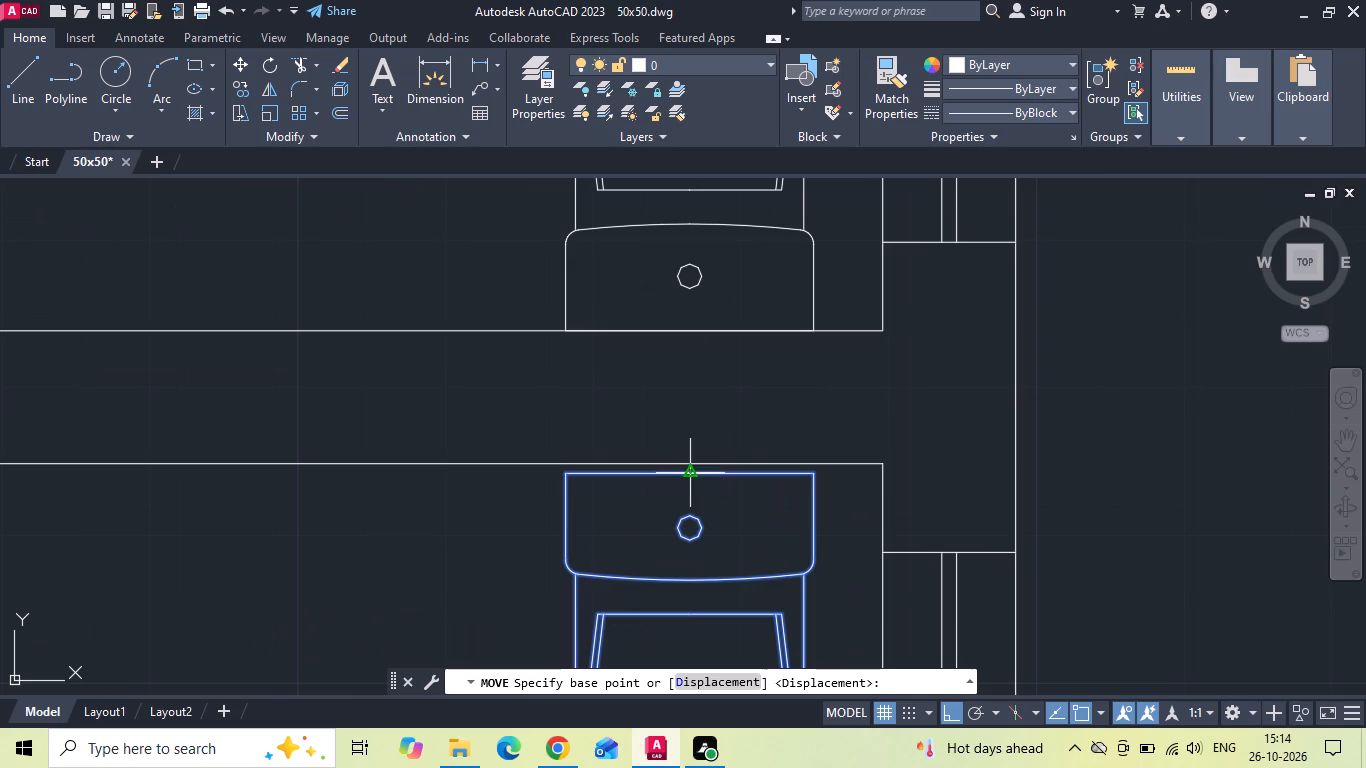
click(694, 473)
click(690, 459)
Move the A.TOILET and C.TOILET WCs together slightly west, away from the east wall.
scroll(791, 462, down, 6)
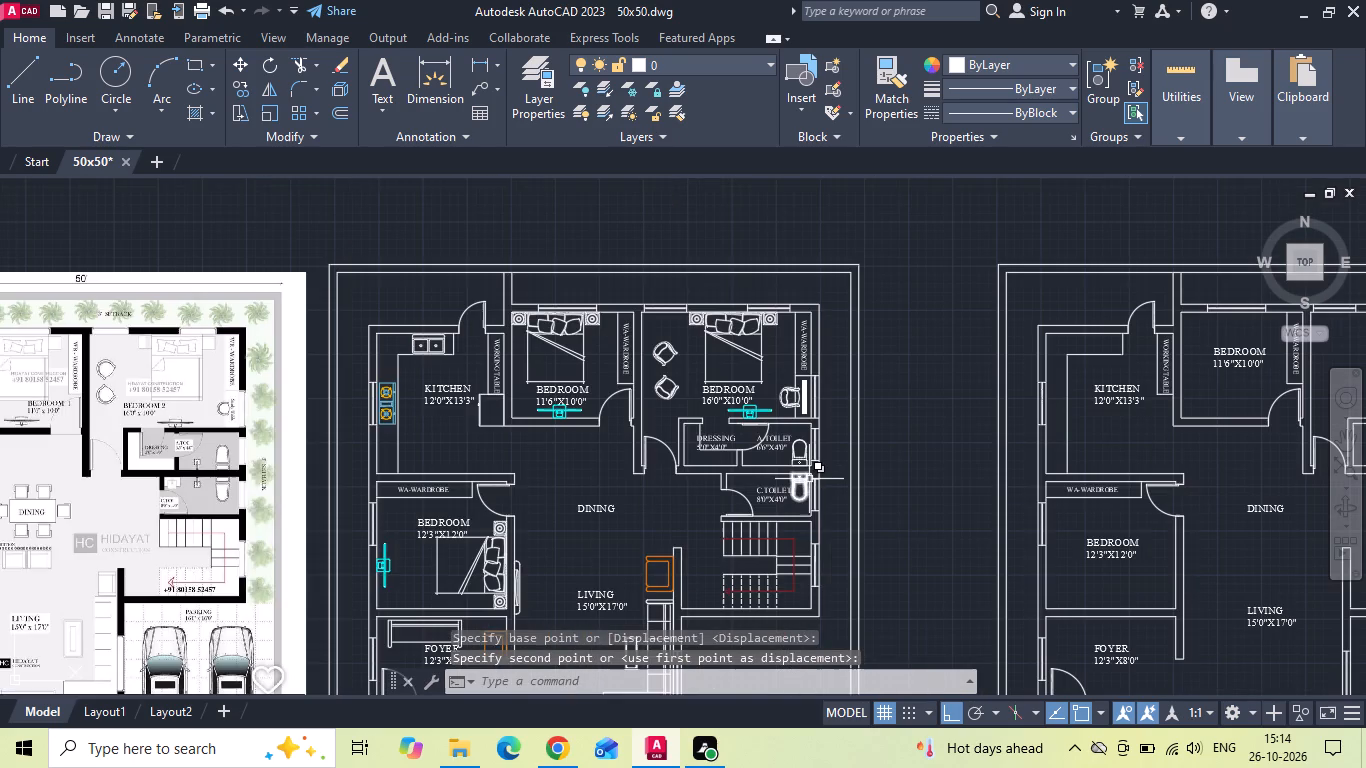
scroll(809, 479, up, 3)
click(790, 398)
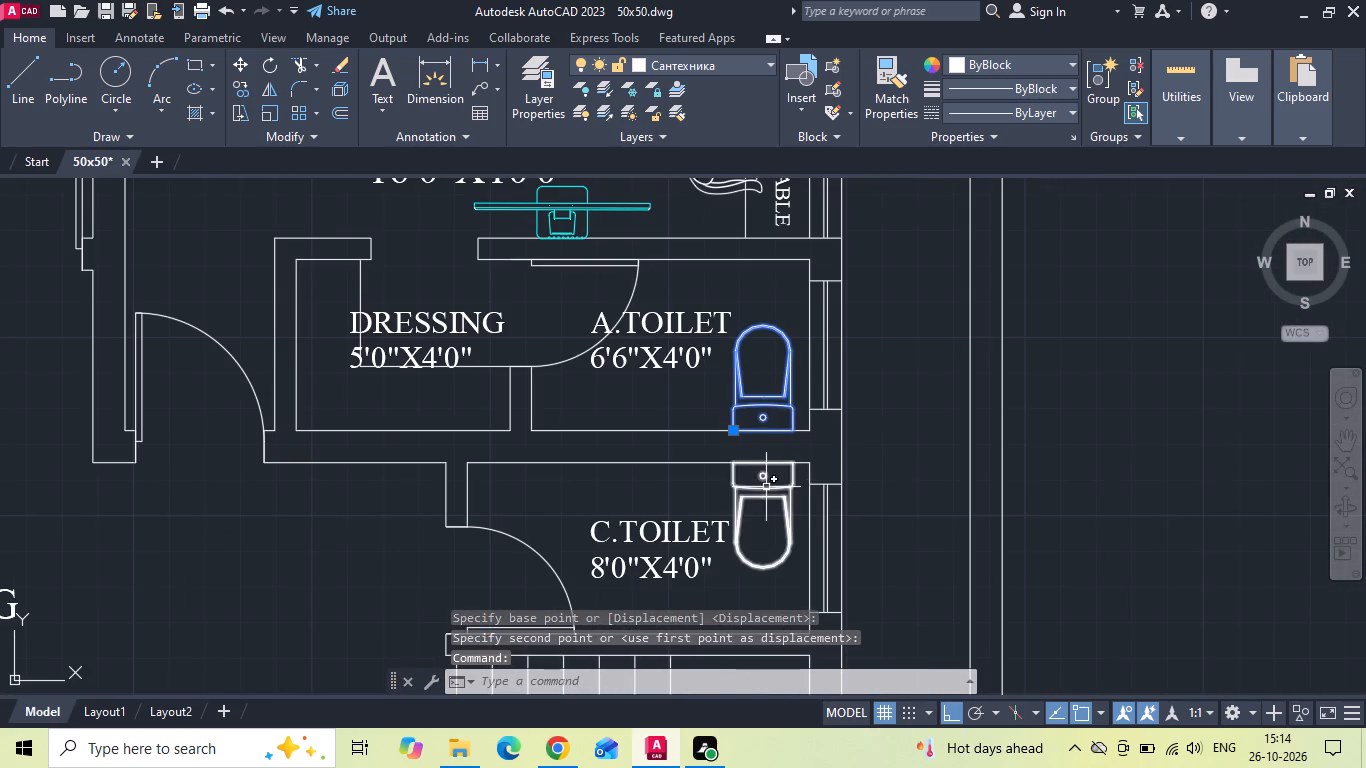
click(765, 489)
right_click(763, 491)
click(850, 152)
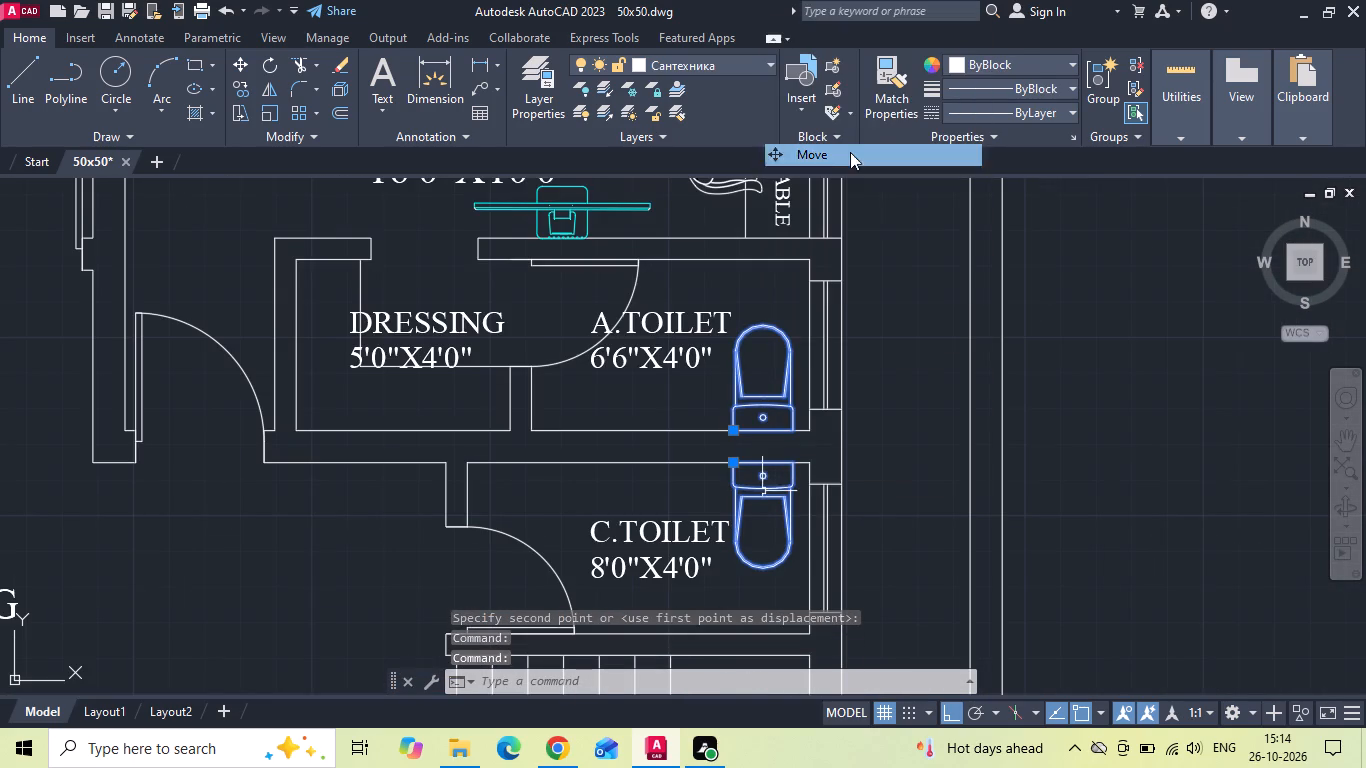
click(1189, 378)
click(1171, 372)
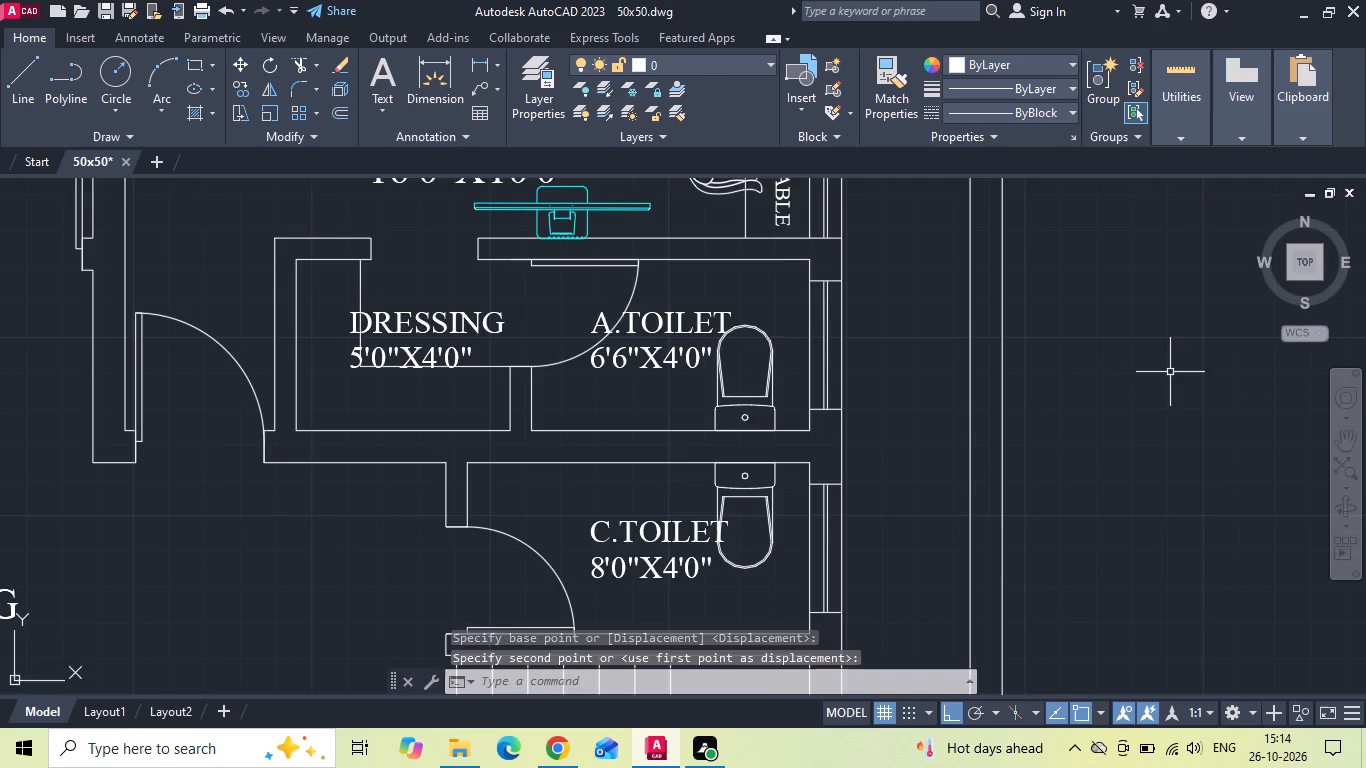
Copy the wall tap fitting from the finished plan's 5'0"X6'6" A.TOILET into the new C.TOILET, above its room label.
scroll(1164, 378, down, 2)
scroll(1007, 398, down, 2)
scroll(308, 470, up, 2)
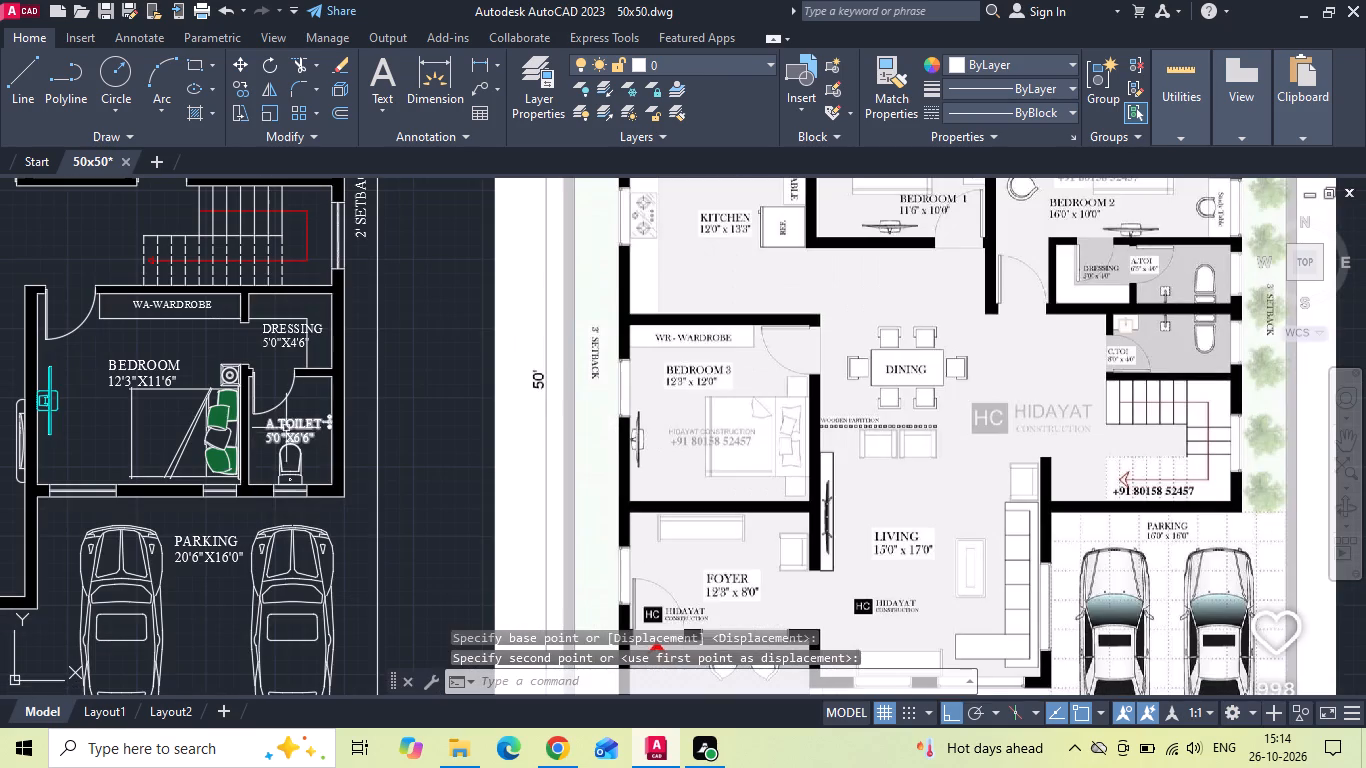
scroll(317, 411, up, 2)
click(340, 435)
right_click(340, 435)
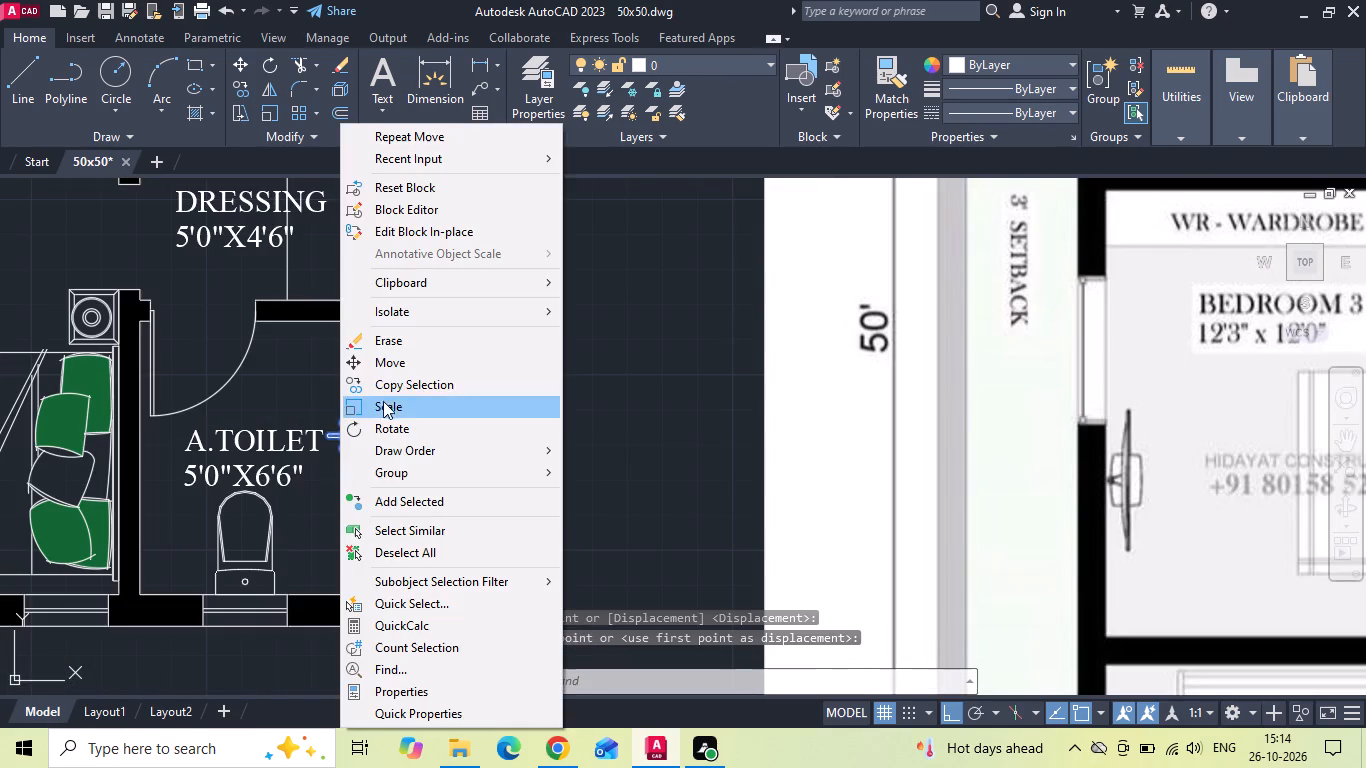
click(390, 393)
click(354, 432)
scroll(449, 482, down, 3)
middle_drag(950, 476, 353, 476)
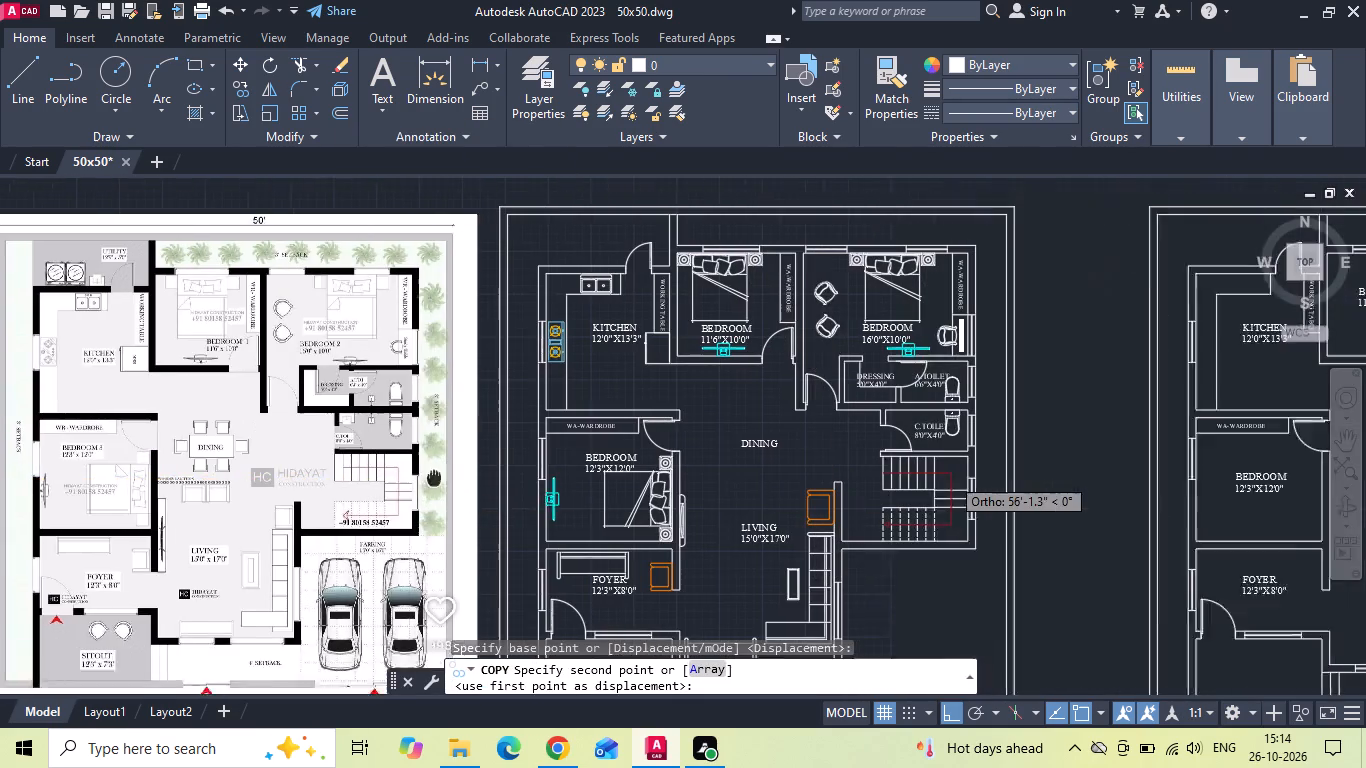
middle_drag(353, 476, 351, 476)
scroll(969, 456, up, 2)
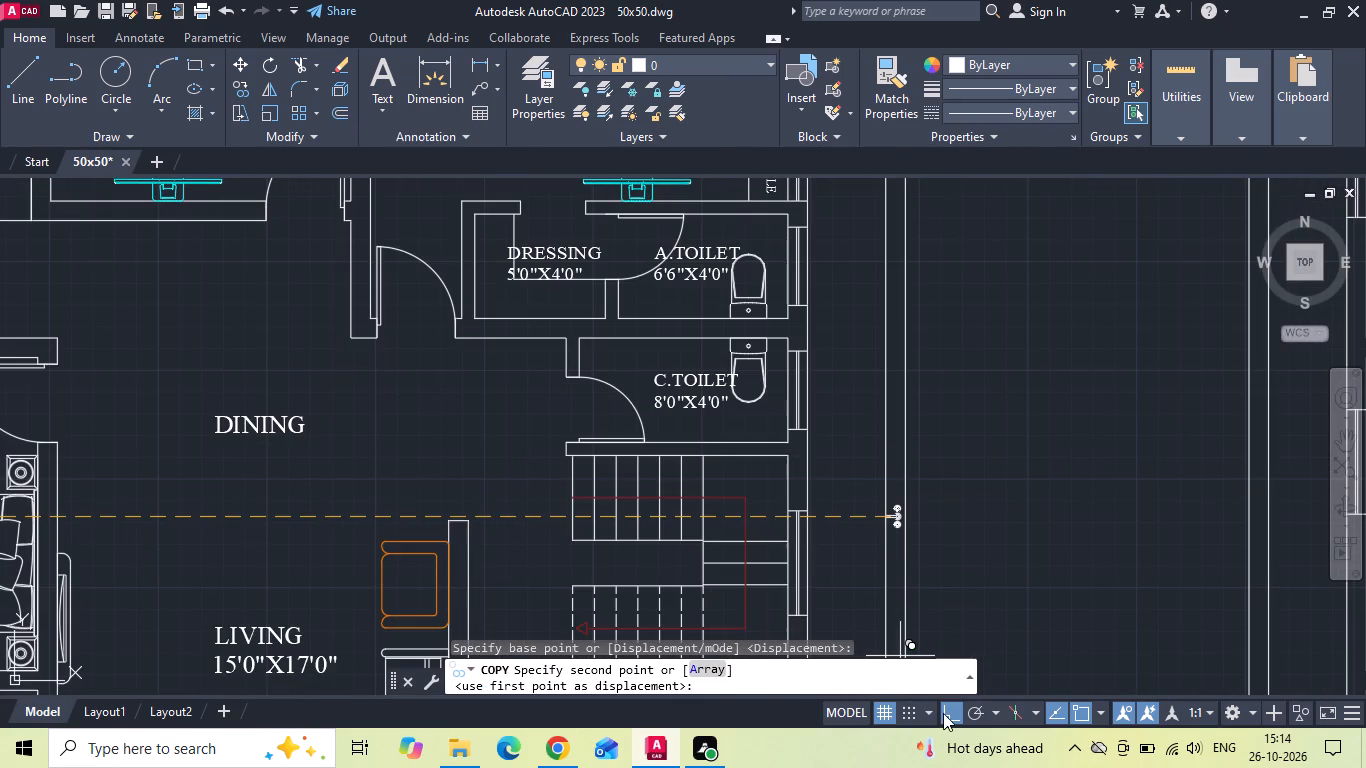
click(943, 713)
middle_drag(728, 451, 777, 562)
scroll(778, 564, down, 2)
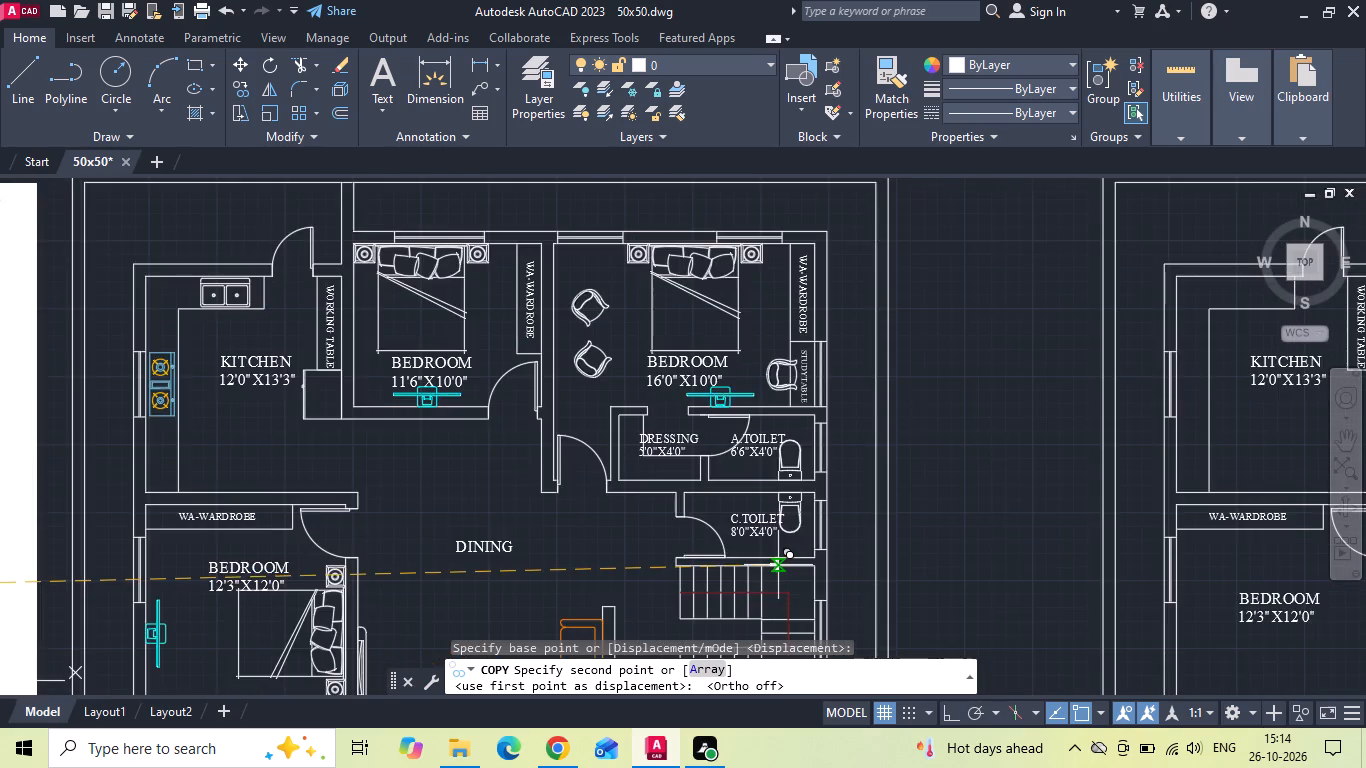
scroll(771, 544, up, 5)
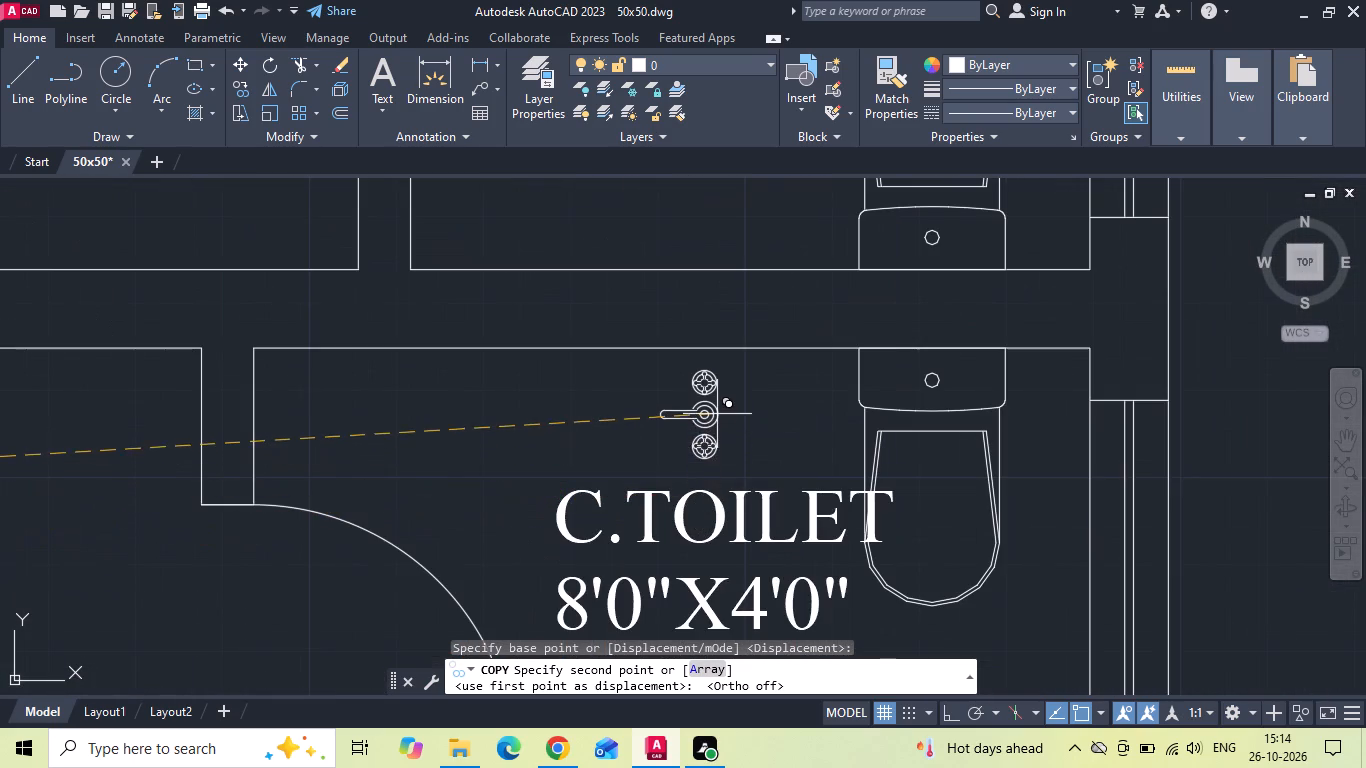
click(717, 414)
key(Escape)
Rotate the copied tap fitting in the C.TOILET by 90° so its spout points south.
drag(743, 400, 630, 425)
click(598, 429)
right_click(598, 429)
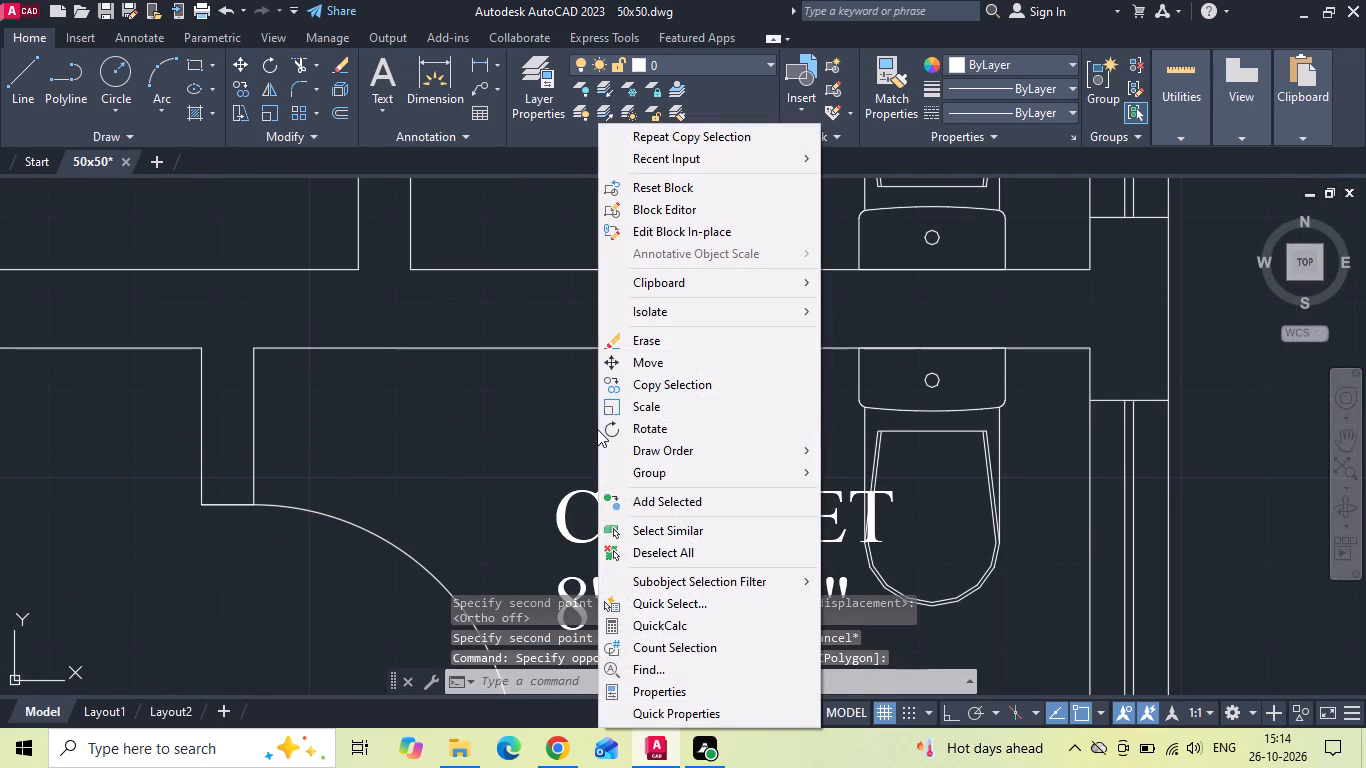
click(663, 421)
key(F8)
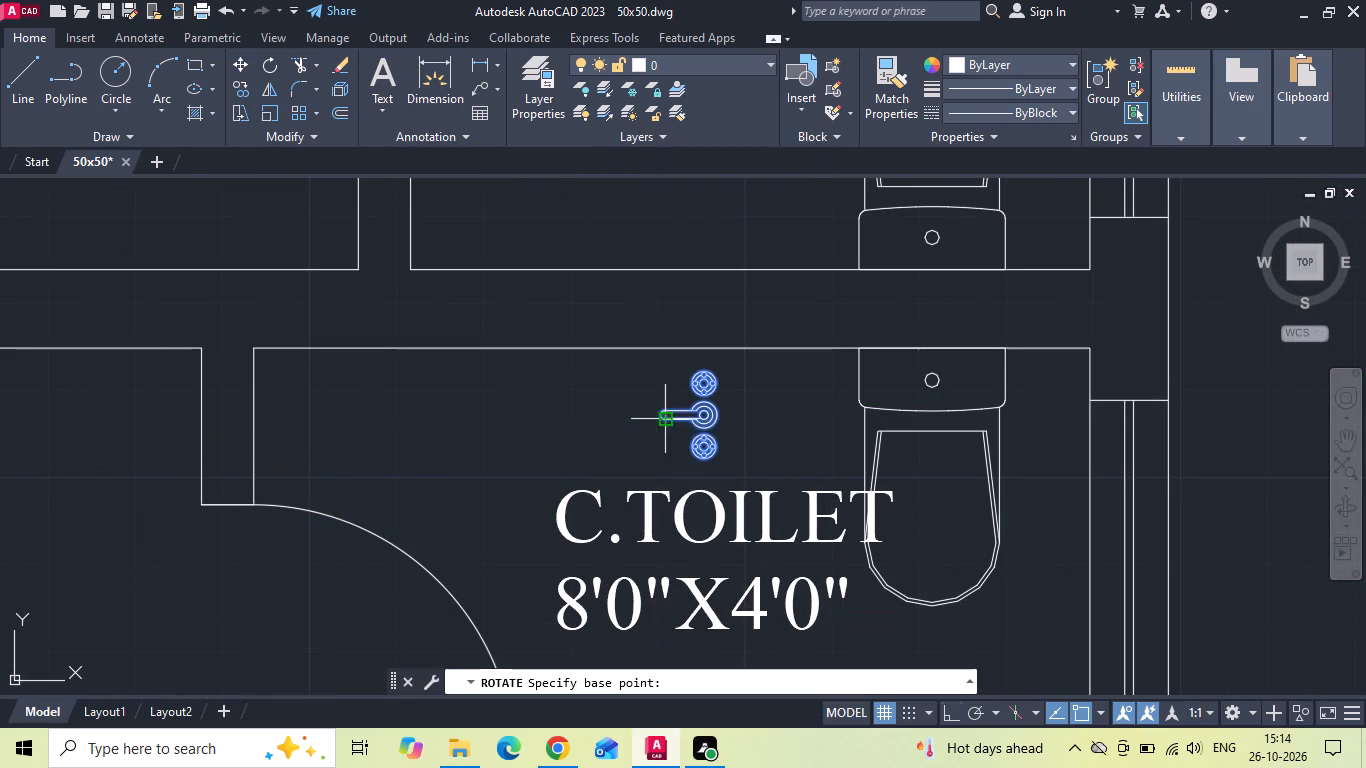
click(685, 419)
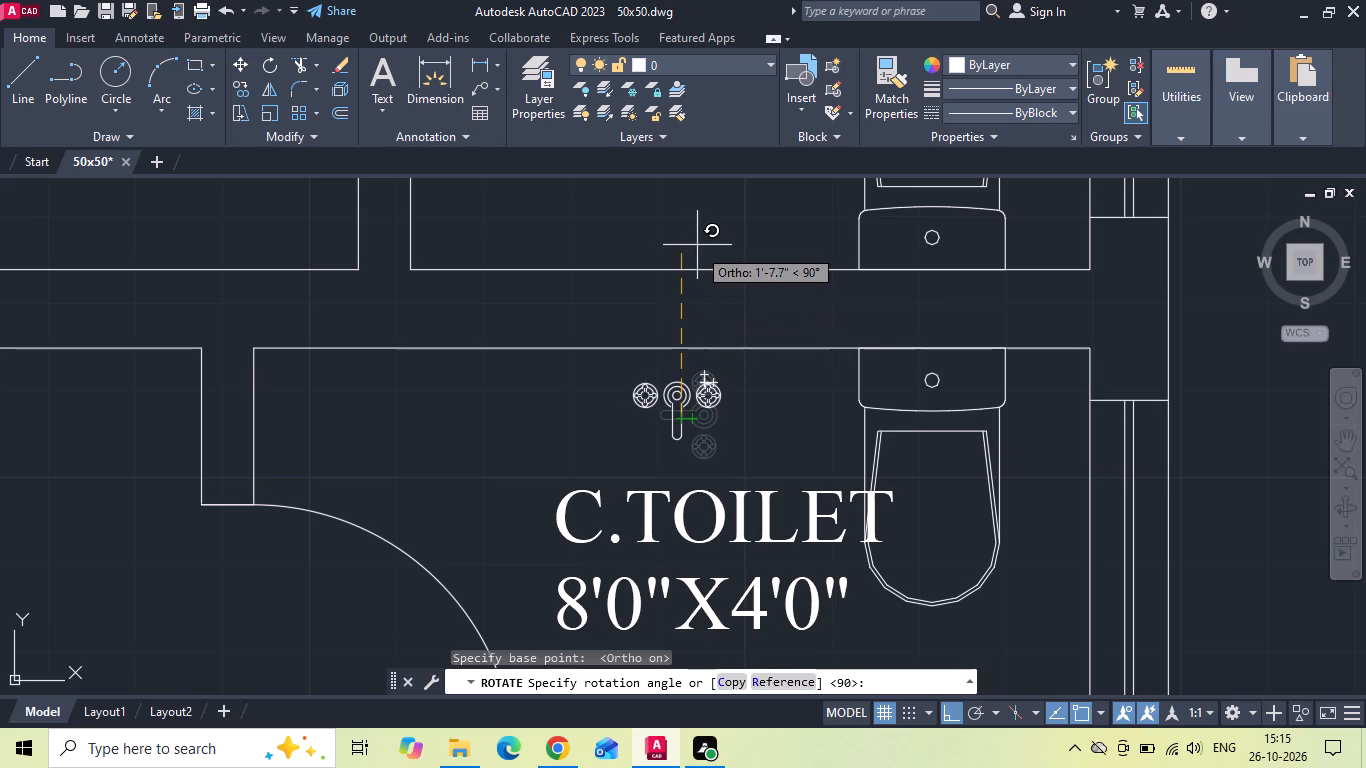
click(689, 218)
Move the rotated tap fitting north so it sits against the C.TOILET's north wall.
click(696, 417)
click(666, 406)
right_click(665, 406)
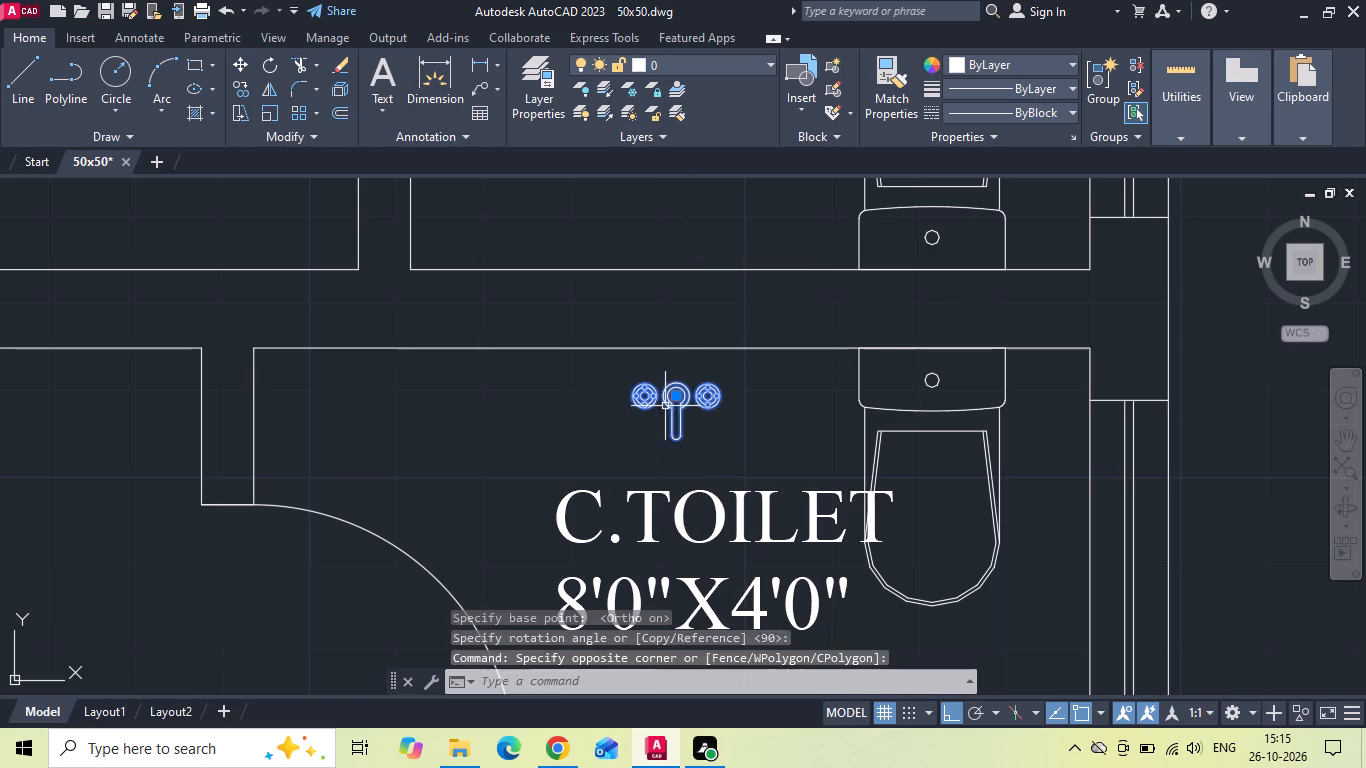
click(690, 360)
click(680, 377)
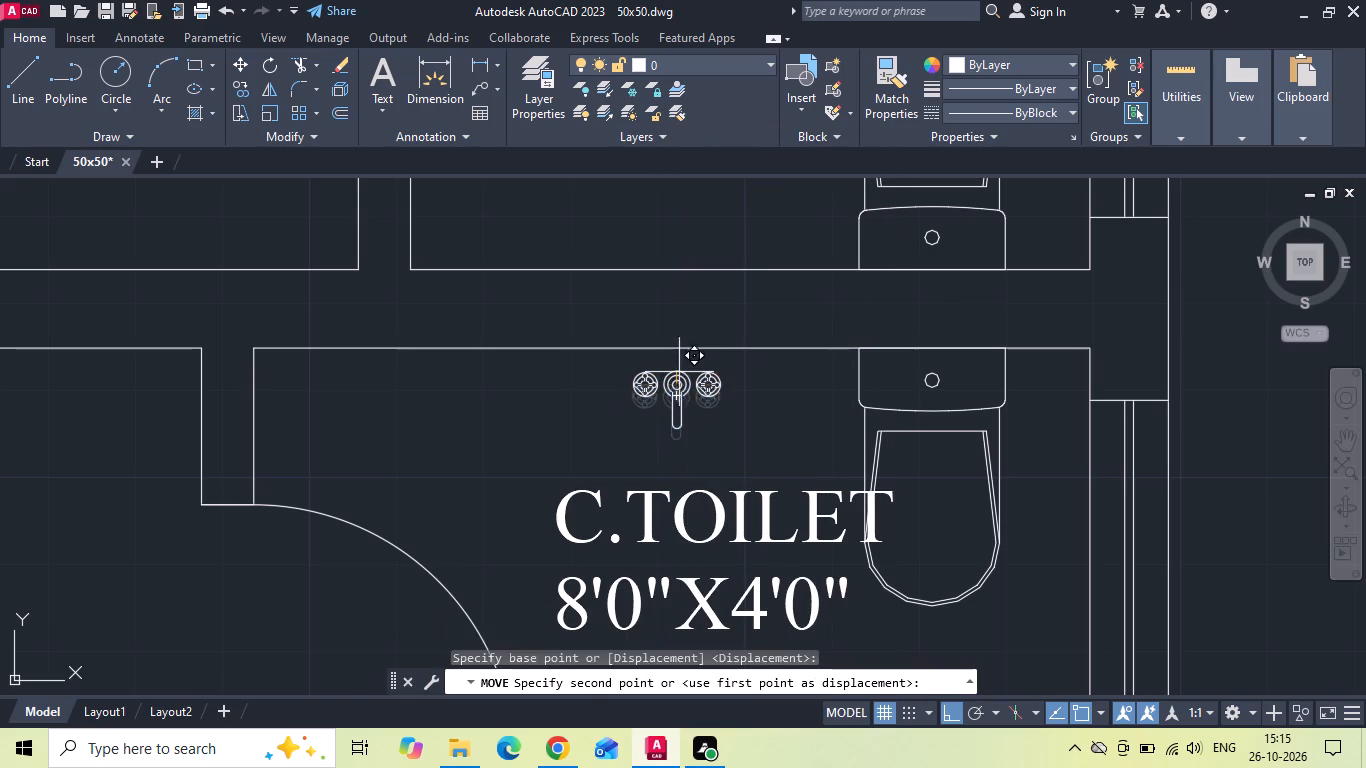
click(679, 347)
Mirror the C.TOILET tap fitting across the shared wall toward the 6'6"X4'0" A.TOILET, keeping the original.
click(696, 364)
text(MI)
key(space)
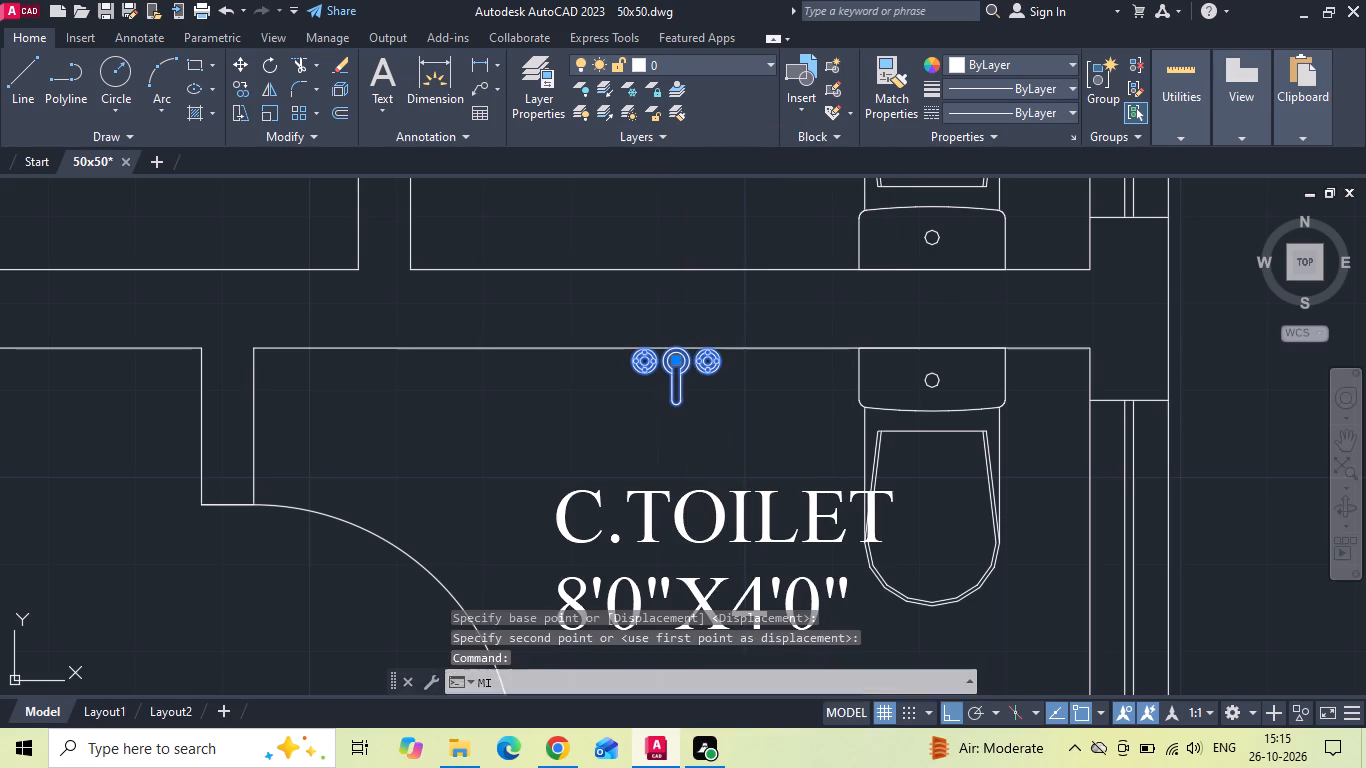
click(689, 319)
click(603, 322)
text(N)
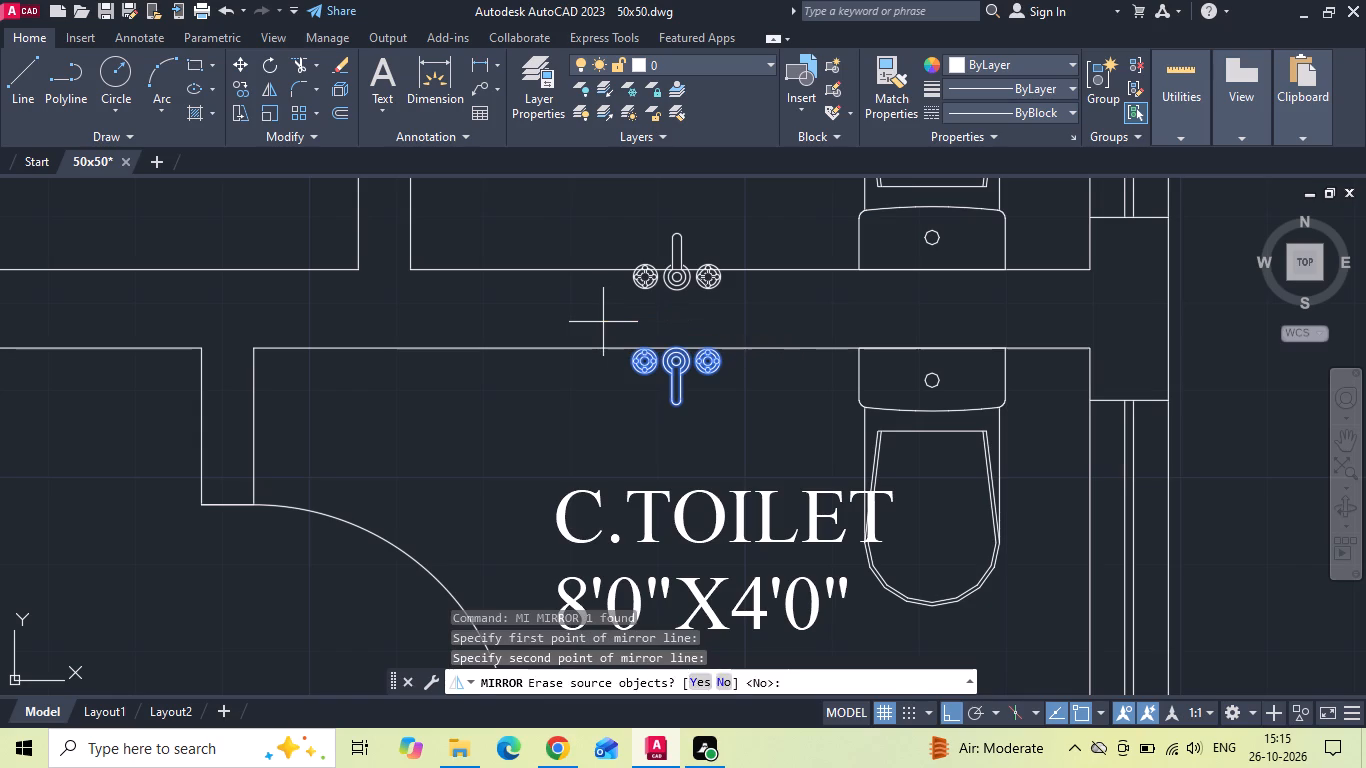
key(space)
Move the mirrored tap fitting north so its base sits on the A.TOILET's south wall.
drag(685, 254, 653, 258)
click(609, 262)
right_click(603, 258)
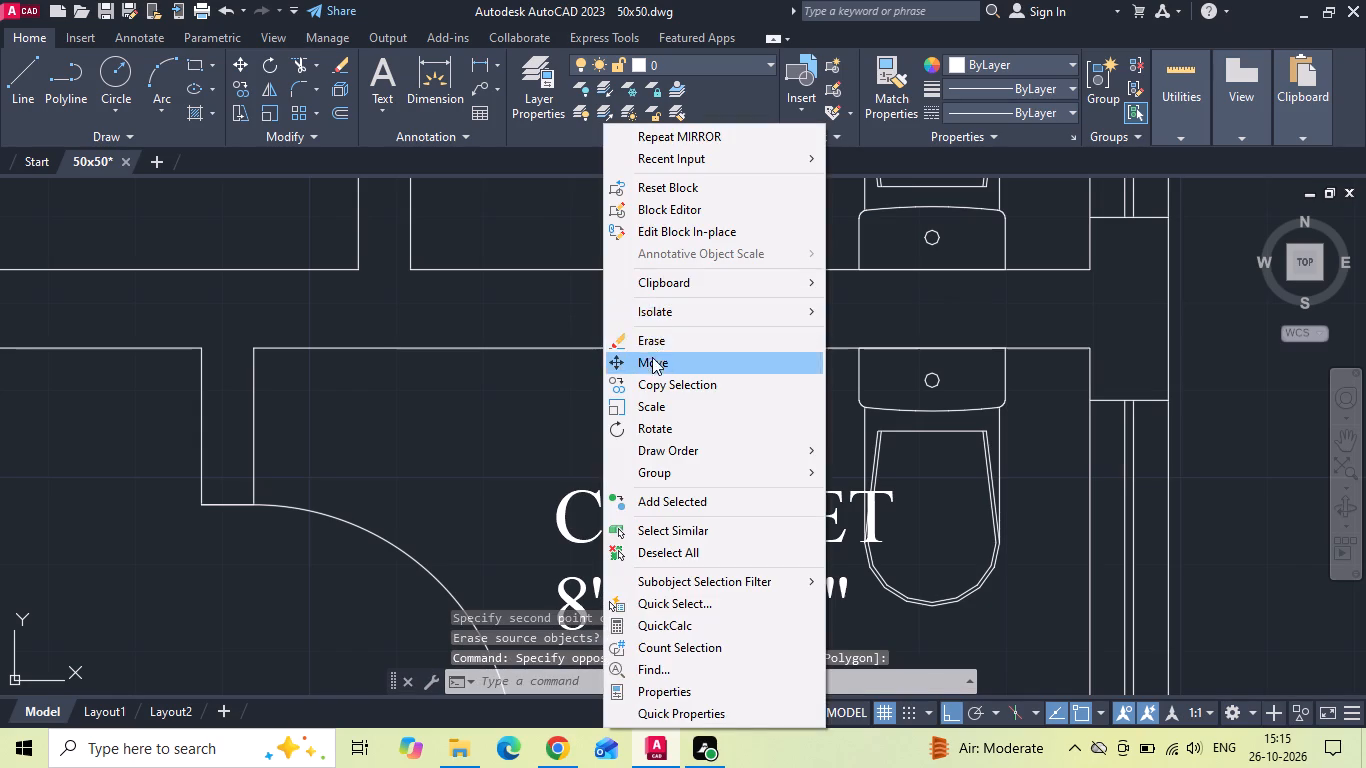
click(652, 365)
scroll(665, 307, up, 1)
click(674, 283)
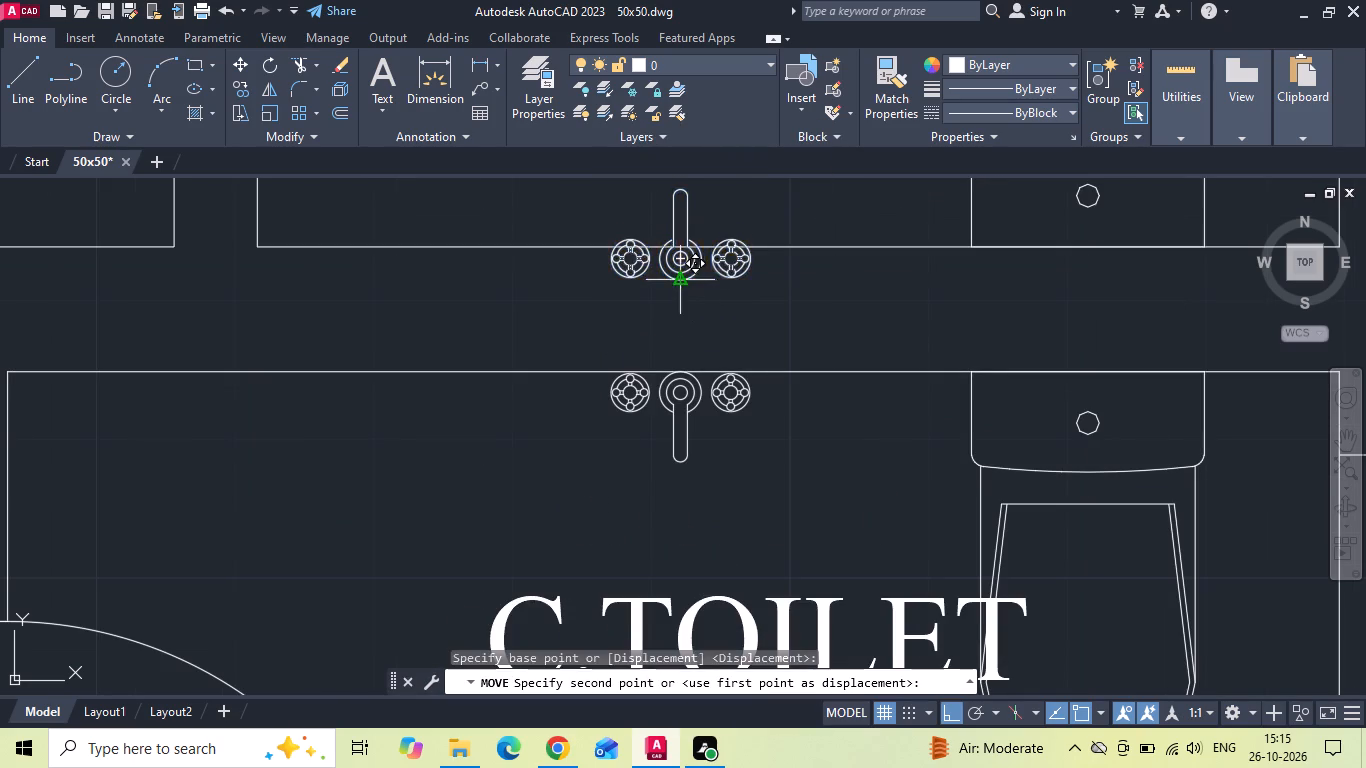
click(673, 242)
Copy the washbasin from the finished plan's 12'0"X3'9" UTILITY to the inner northwest corner of the new C.TOILET.
scroll(727, 306, down, 6)
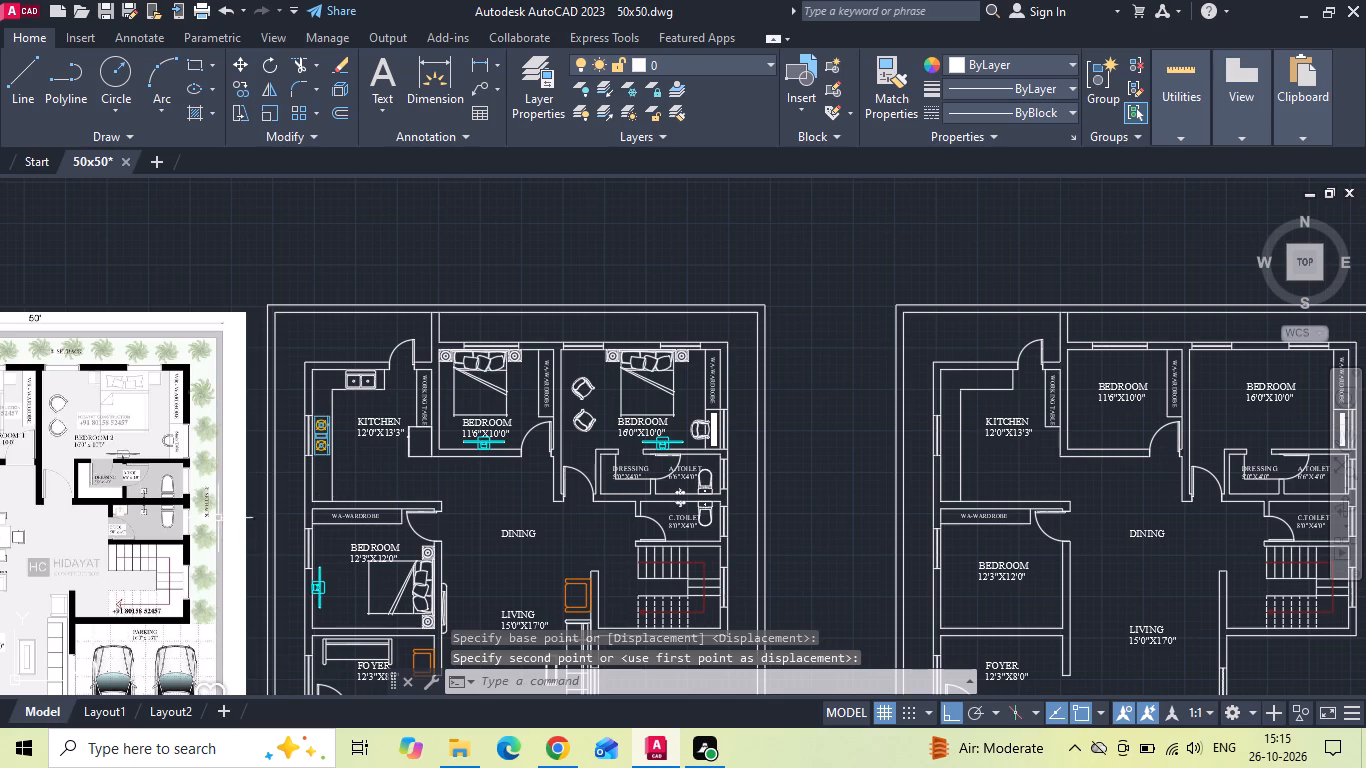
scroll(577, 452, down, 2)
scroll(185, 469, up, 2)
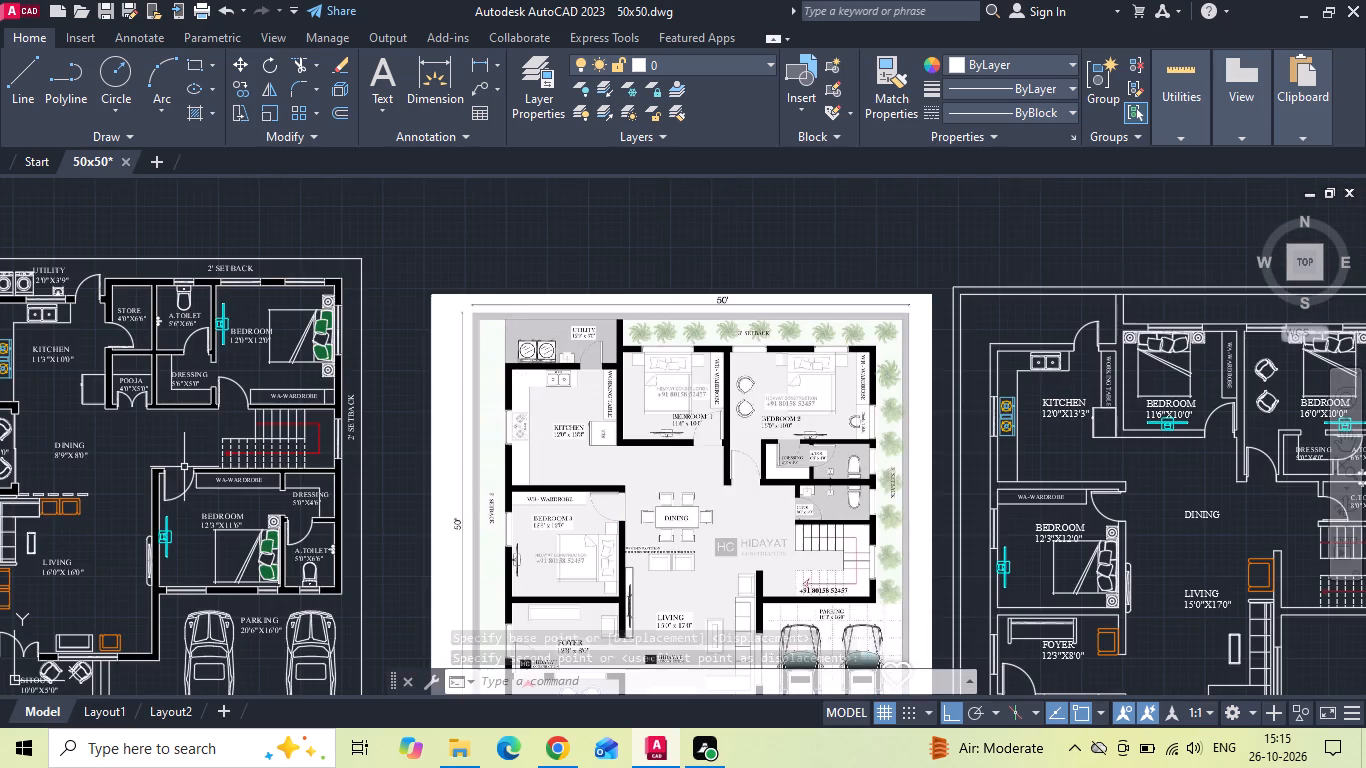
middle_drag(149, 502, 291, 468)
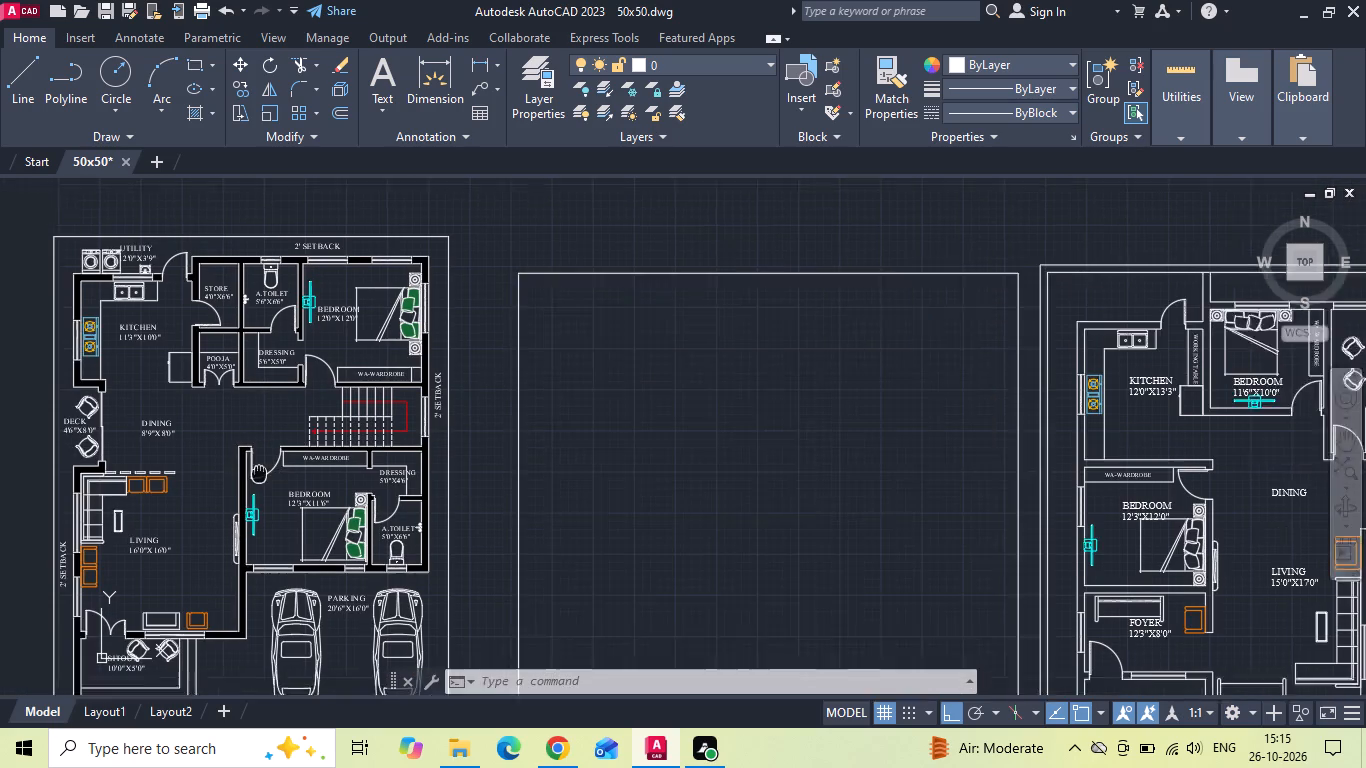
middle_drag(291, 468, 329, 460)
scroll(227, 247, up, 2)
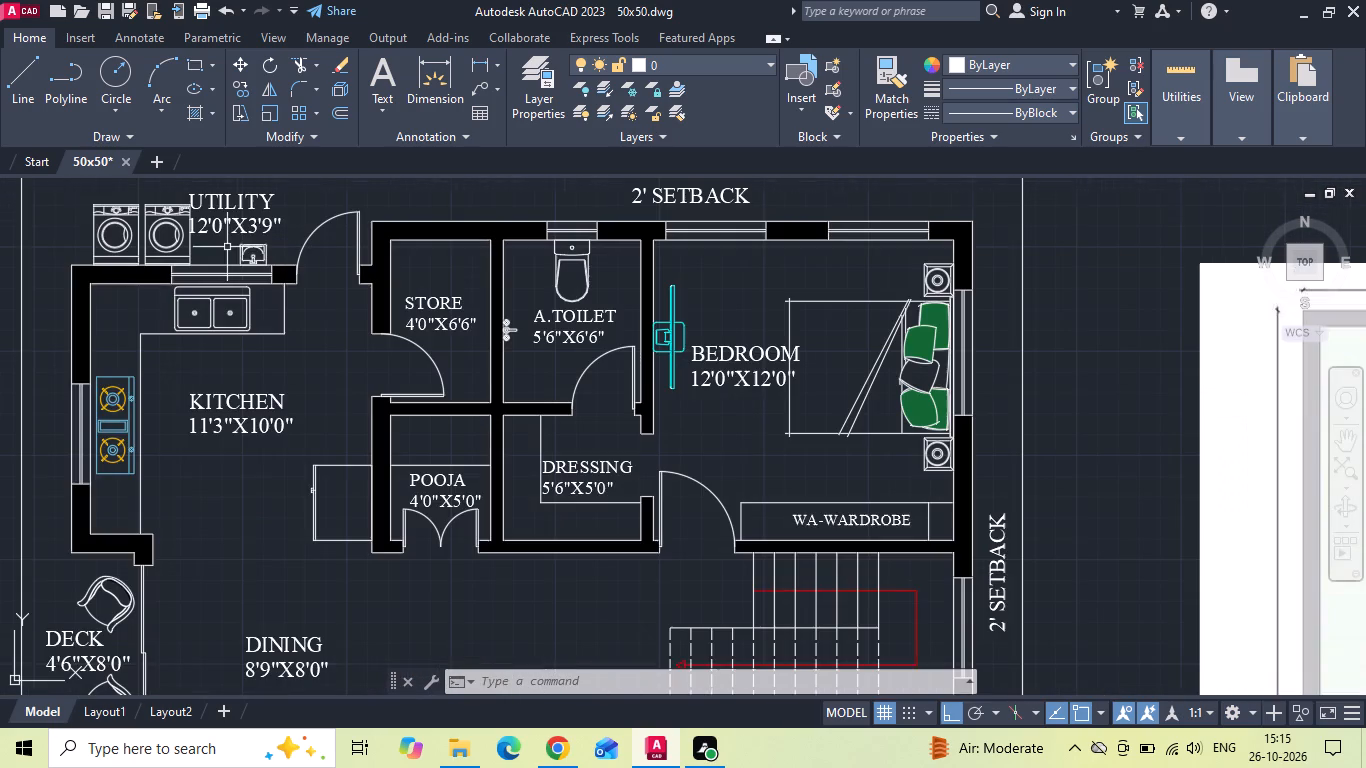
click(243, 252)
right_click(243, 252)
click(324, 382)
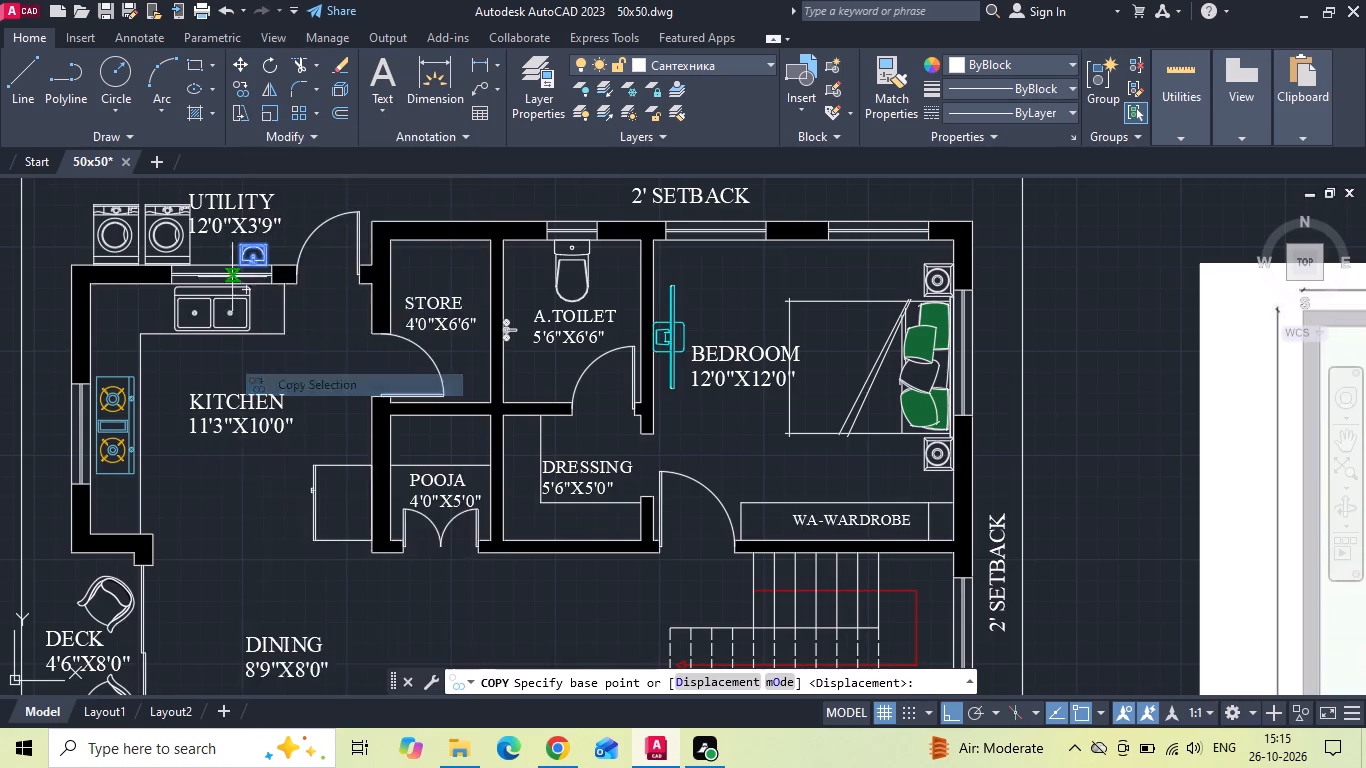
scroll(213, 267, up, 2)
click(284, 260)
scroll(214, 282, down, 4)
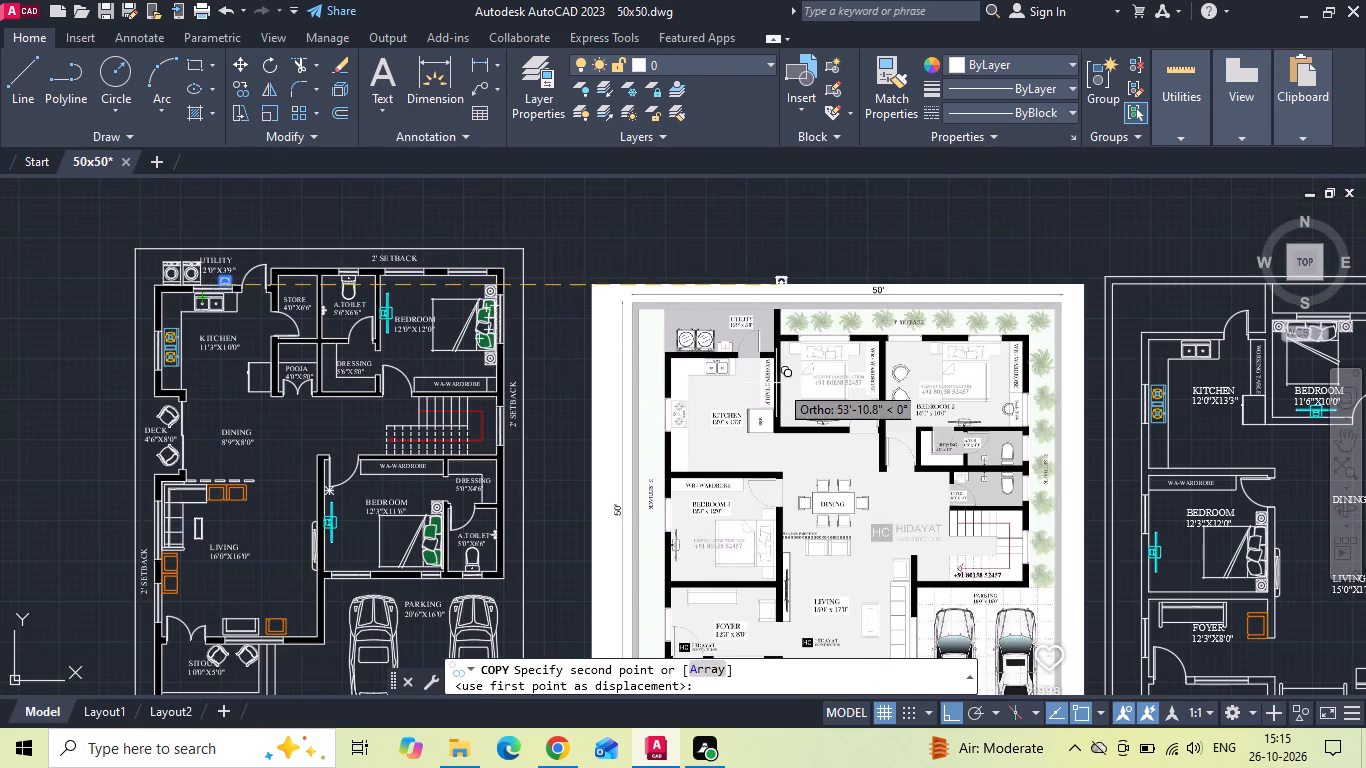
middle_drag(779, 384, 0, 384)
scroll(627, 491, up, 4)
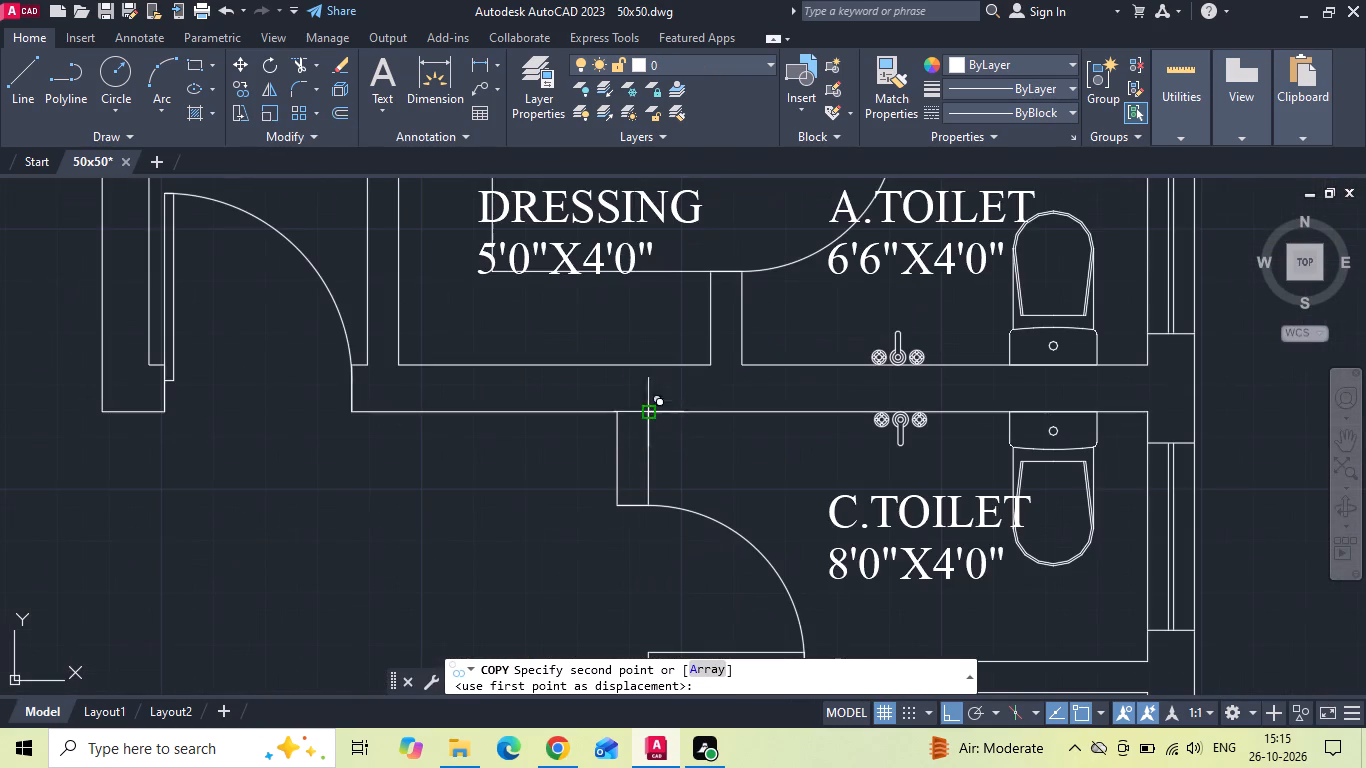
click(644, 404)
key(Escape)
Mirror the copied washbasin south across the C.TOILET's north wall line, erasing the source object.
scroll(718, 398, up, 2)
drag(723, 390, 643, 388)
click(628, 388)
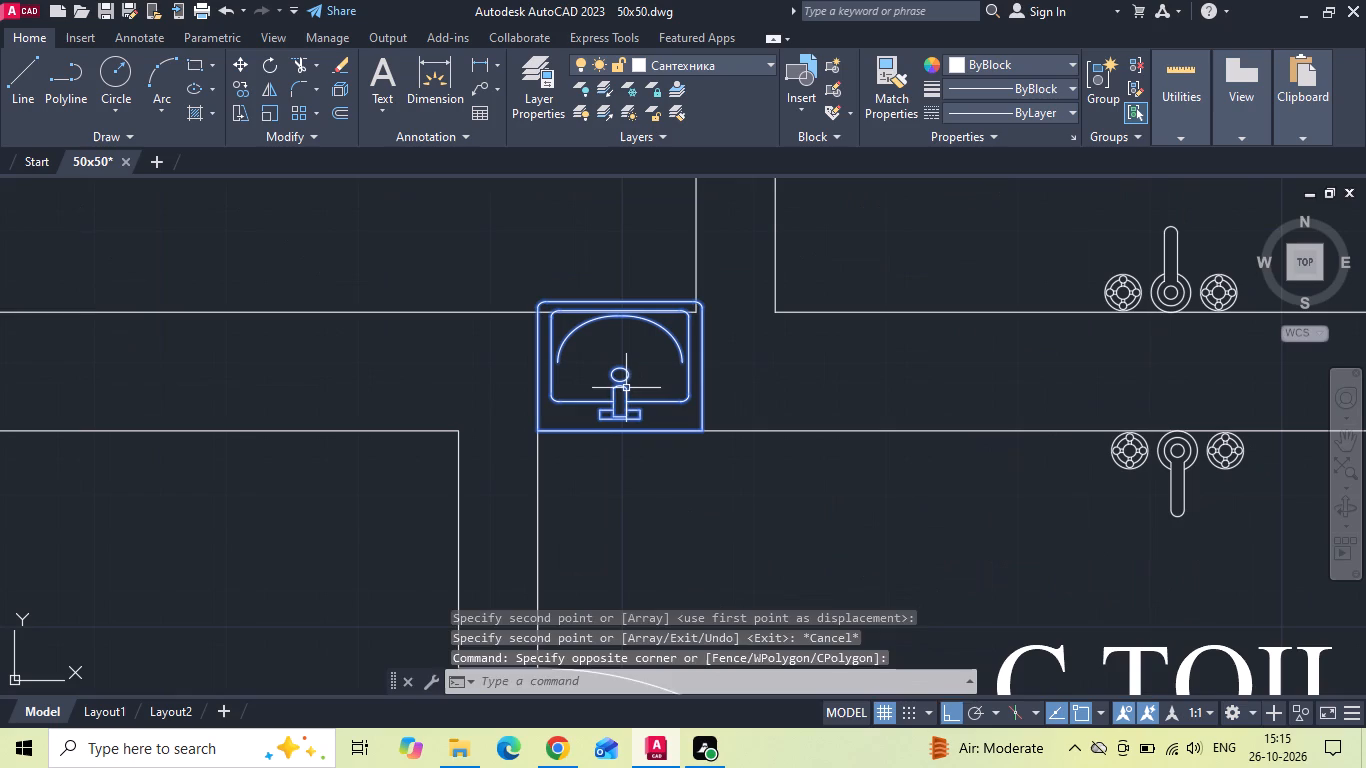
key(m)
key(i)
key(space)
click(621, 433)
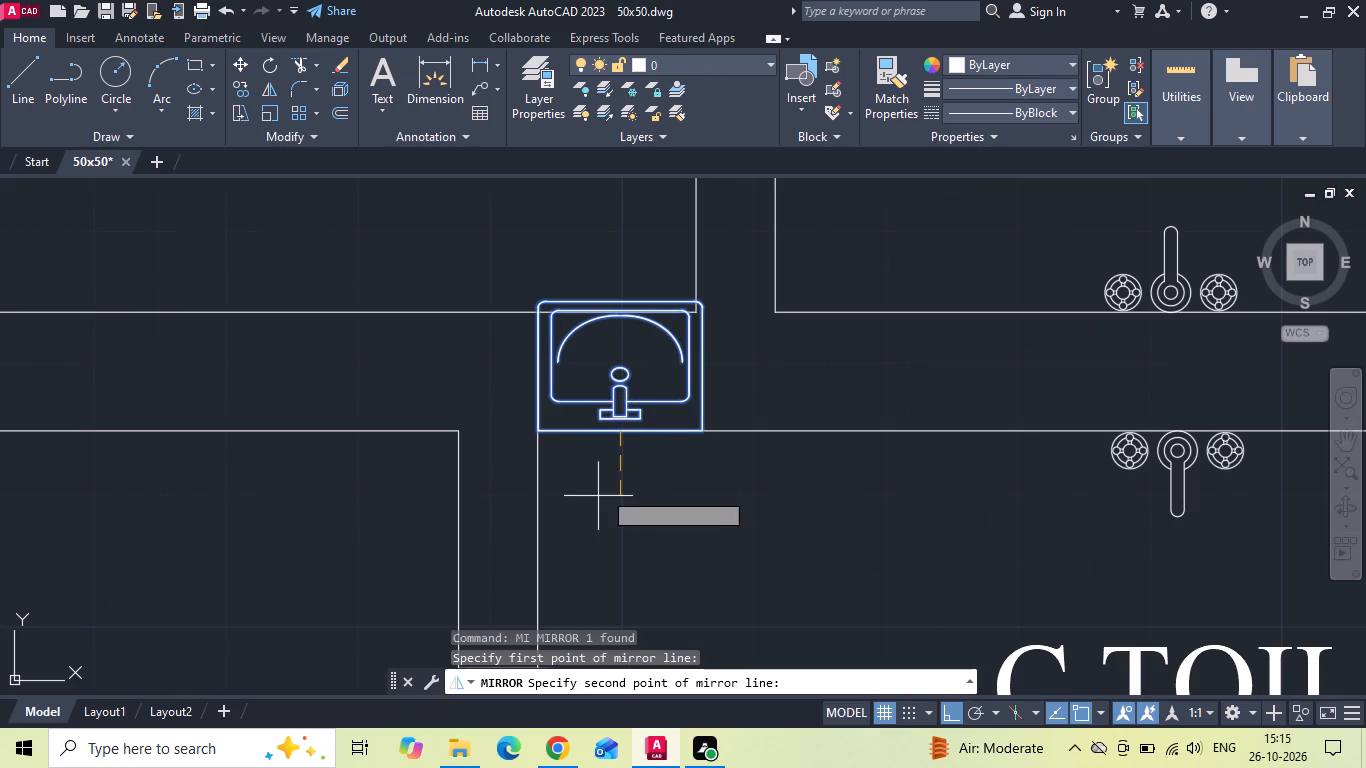
click(289, 424)
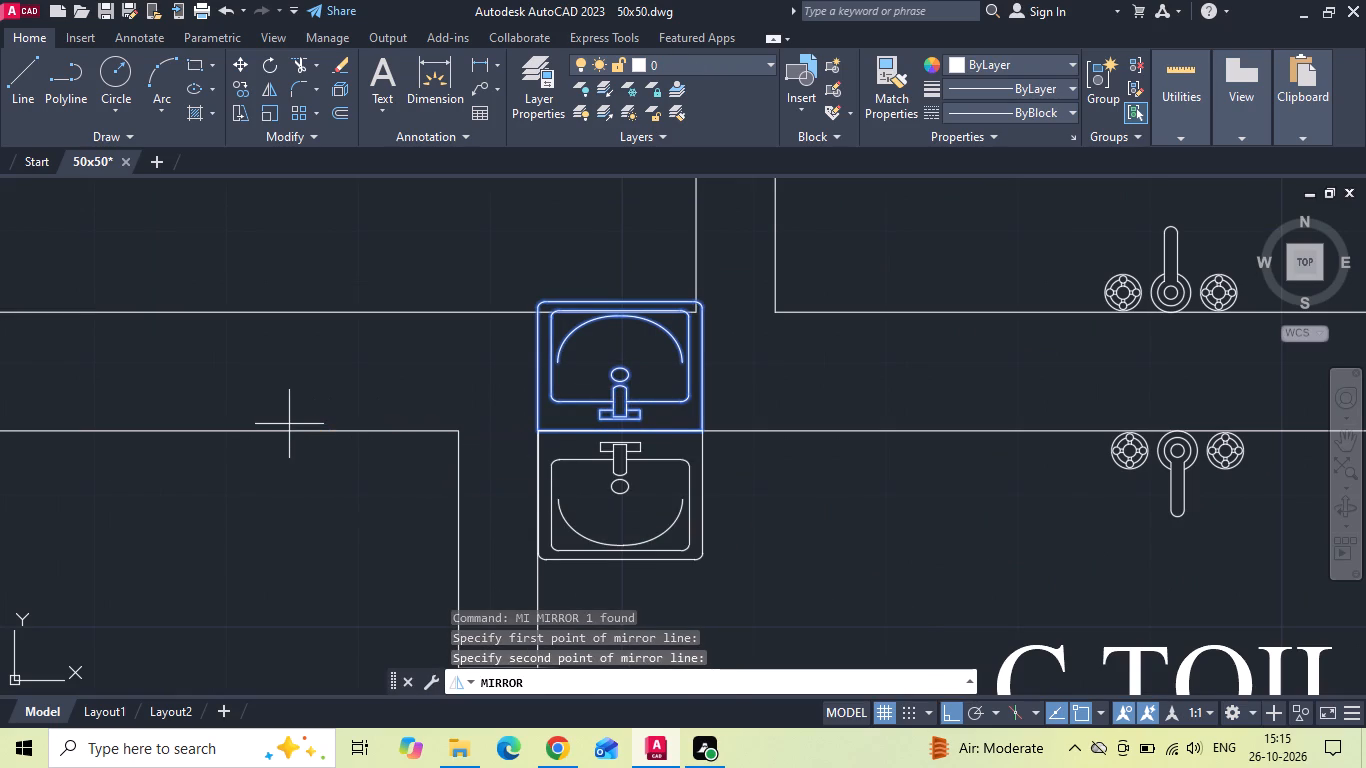
text(Y)
key(space)
Copy the two washing machines and washbasin from the finished plan's UTILITY to the kitchen's outer northwest corner in the new plan.
scroll(676, 408, down, 2)
scroll(830, 473, down, 4)
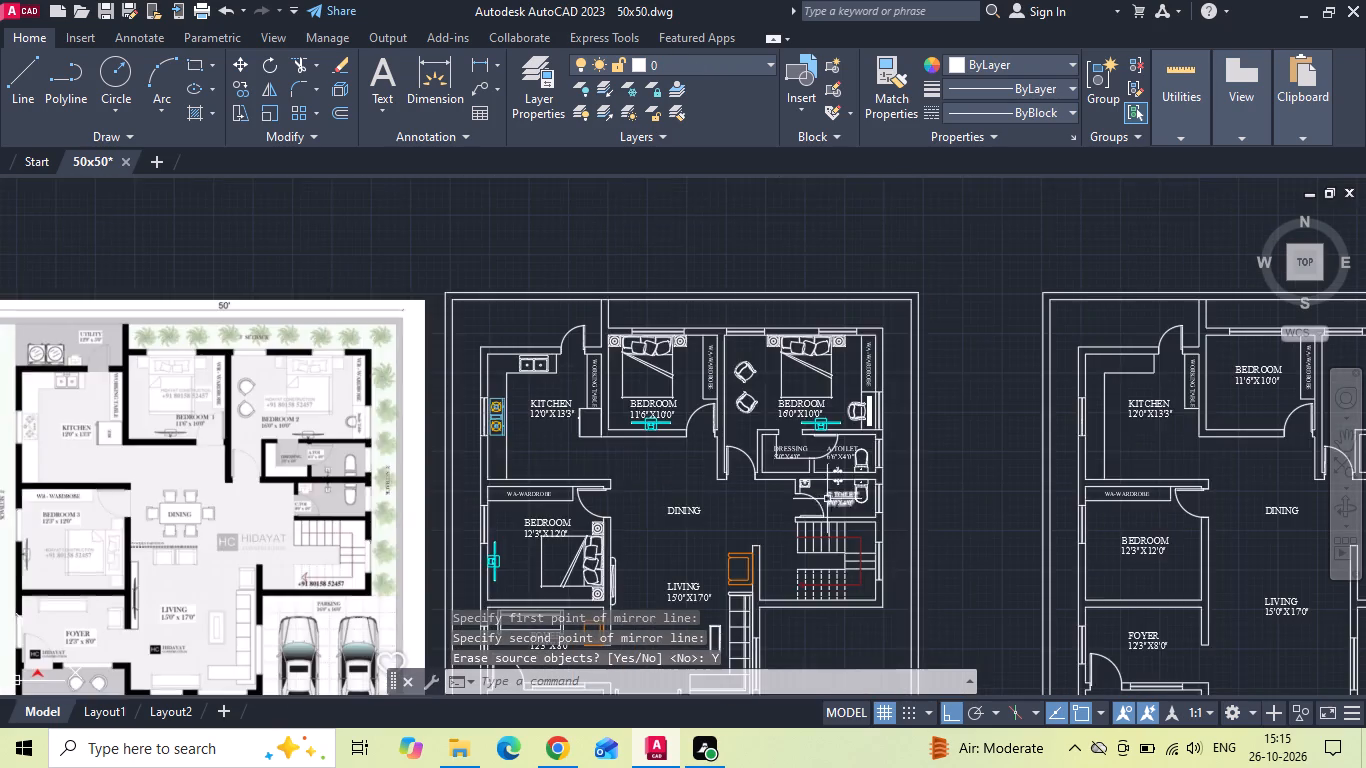
scroll(672, 489, down, 2)
scroll(207, 427, up, 5)
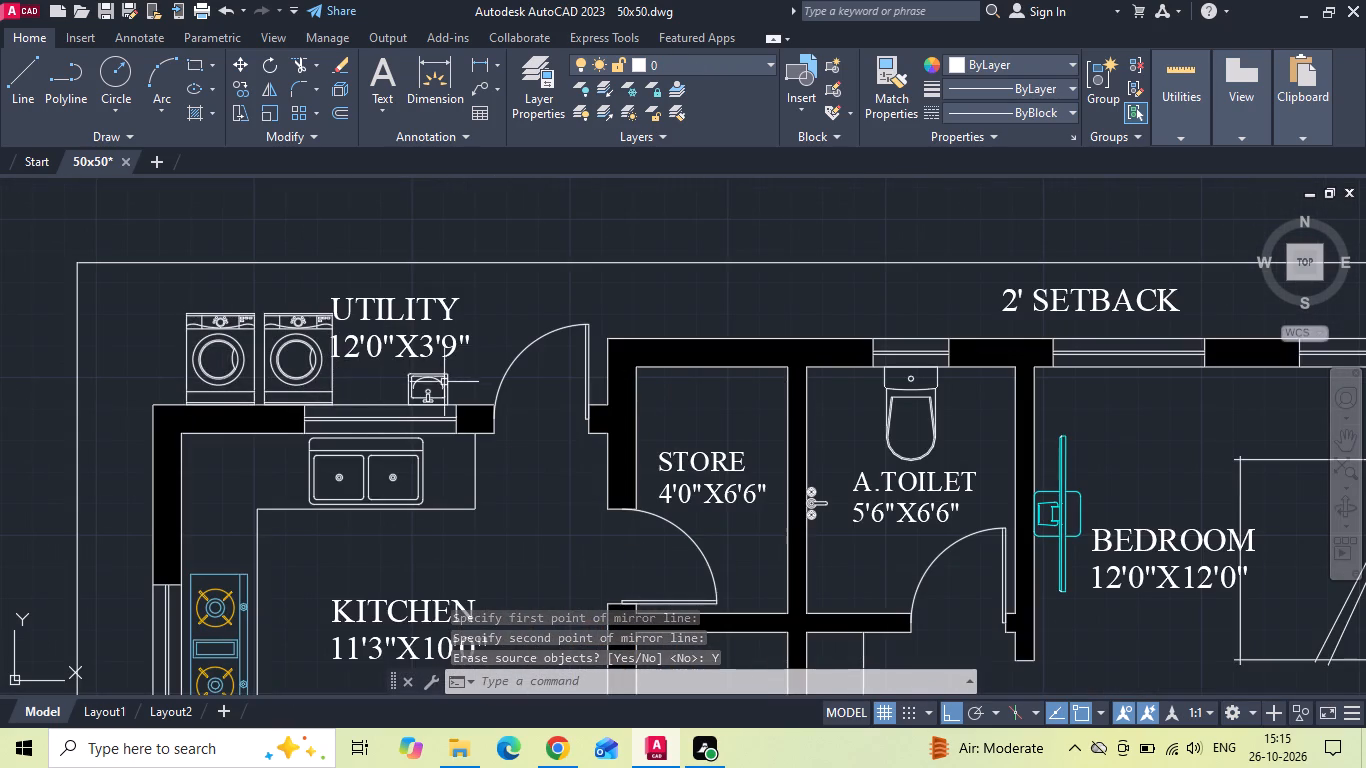
drag(475, 383, 464, 373)
click(441, 380)
click(347, 381)
click(173, 380)
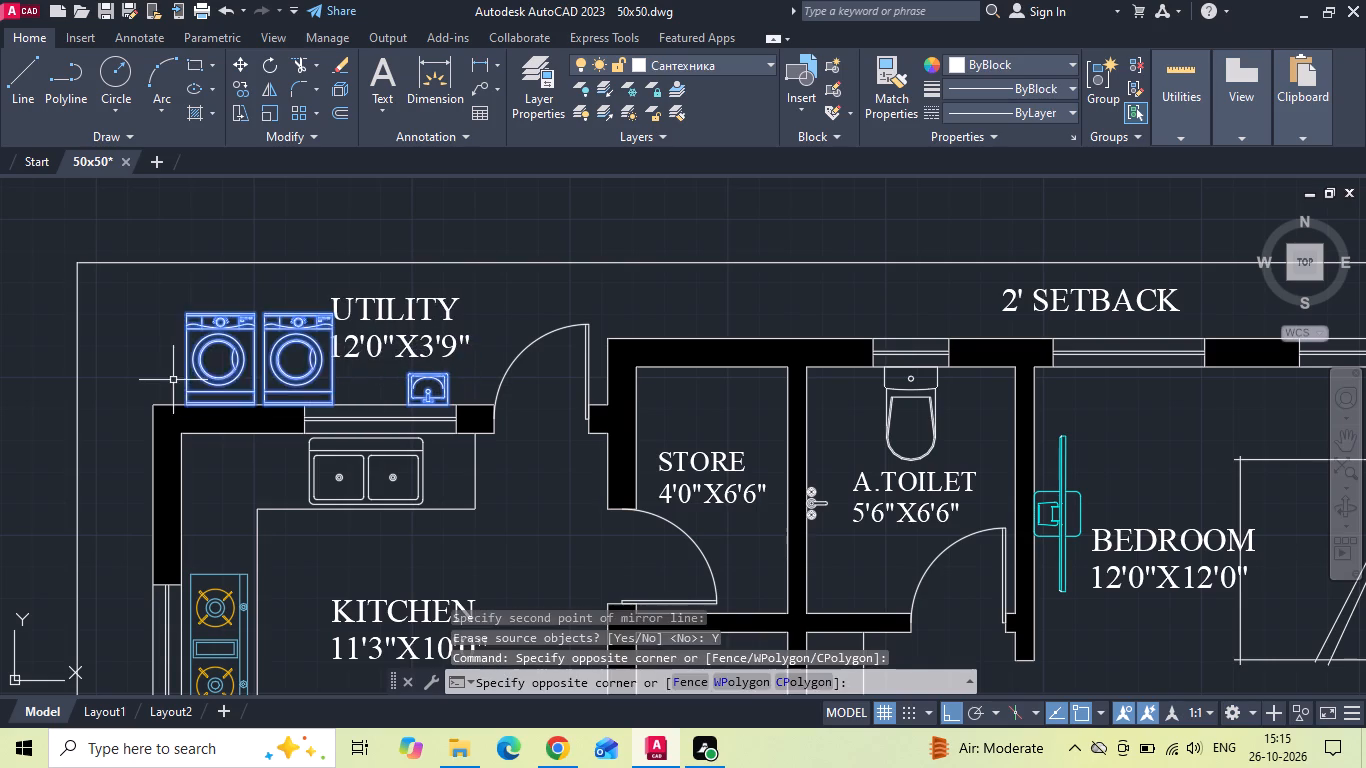
right_click(171, 380)
click(210, 409)
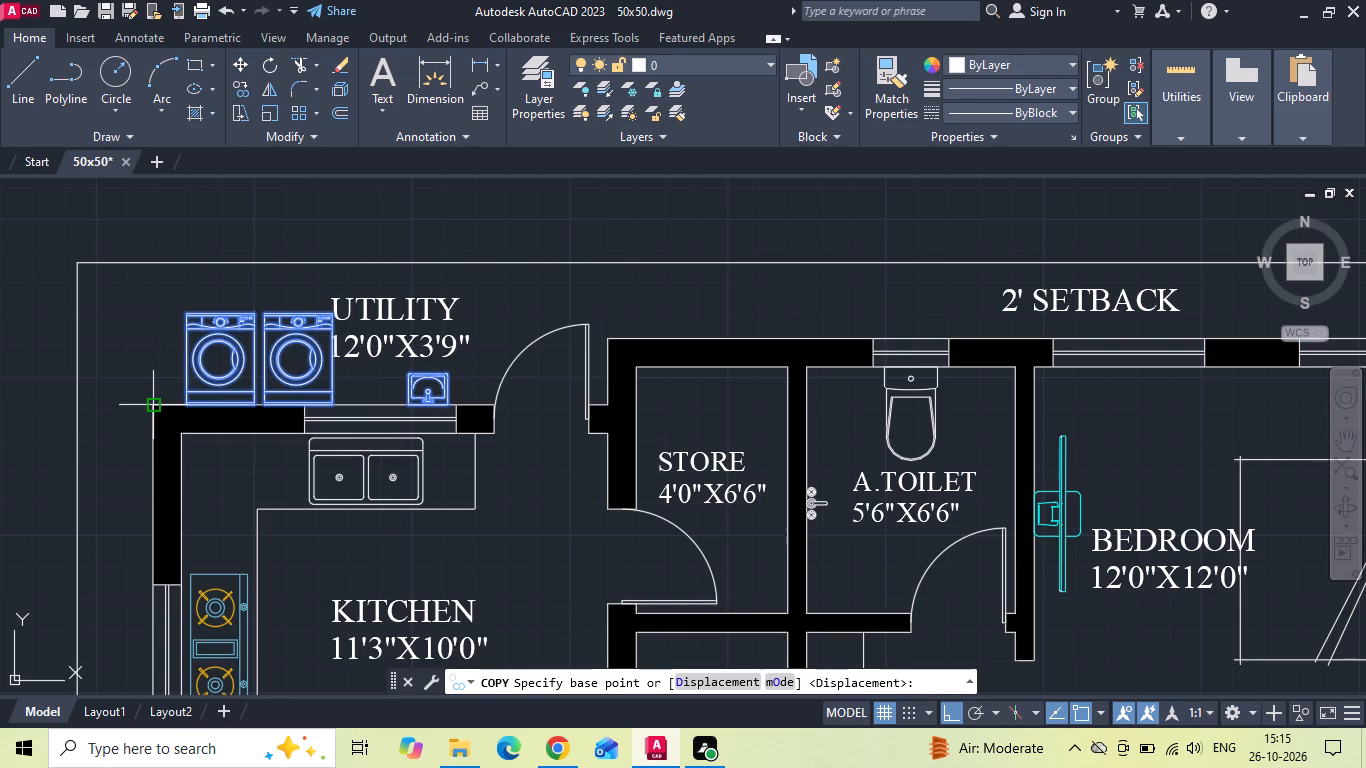
click(152, 400)
scroll(137, 405, down, 3)
scroll(342, 417, down, 2)
scroll(647, 418, up, 5)
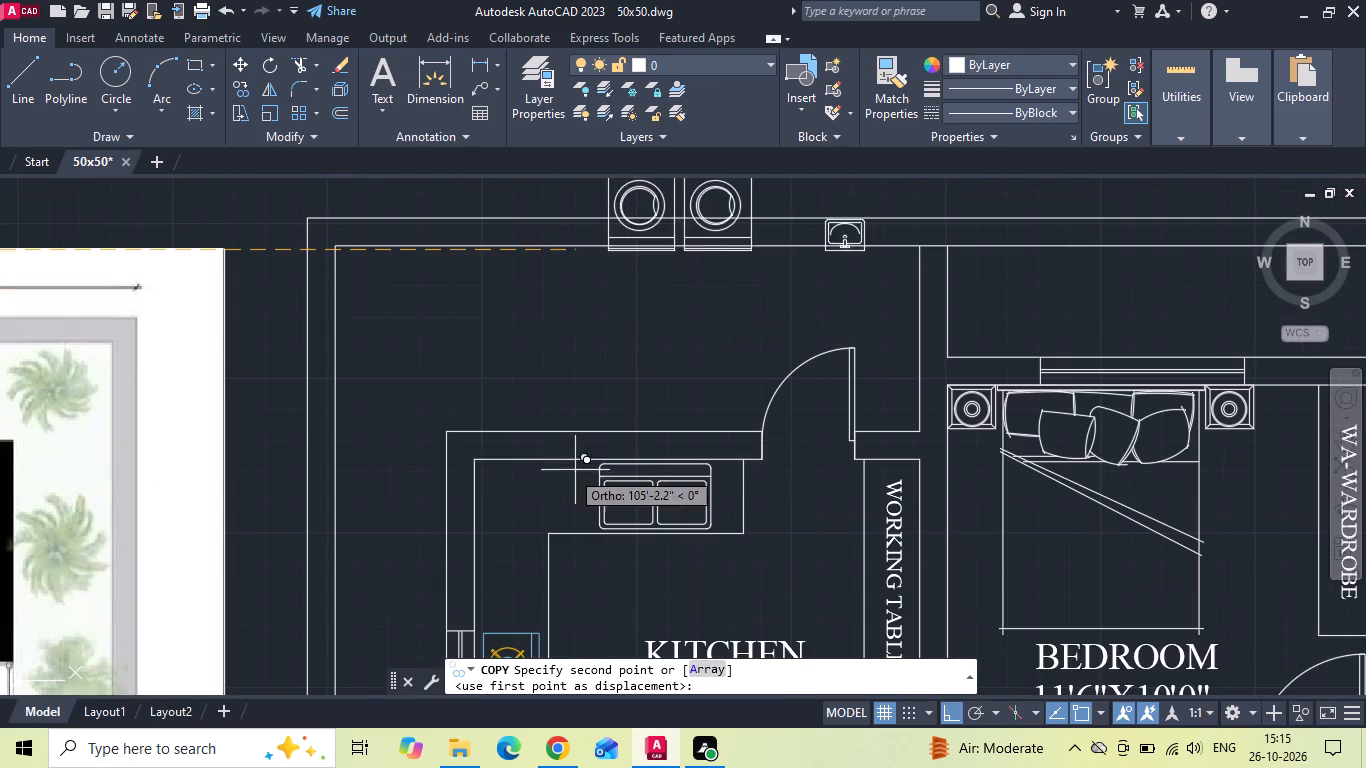
click(442, 432)
scroll(691, 424, down, 2)
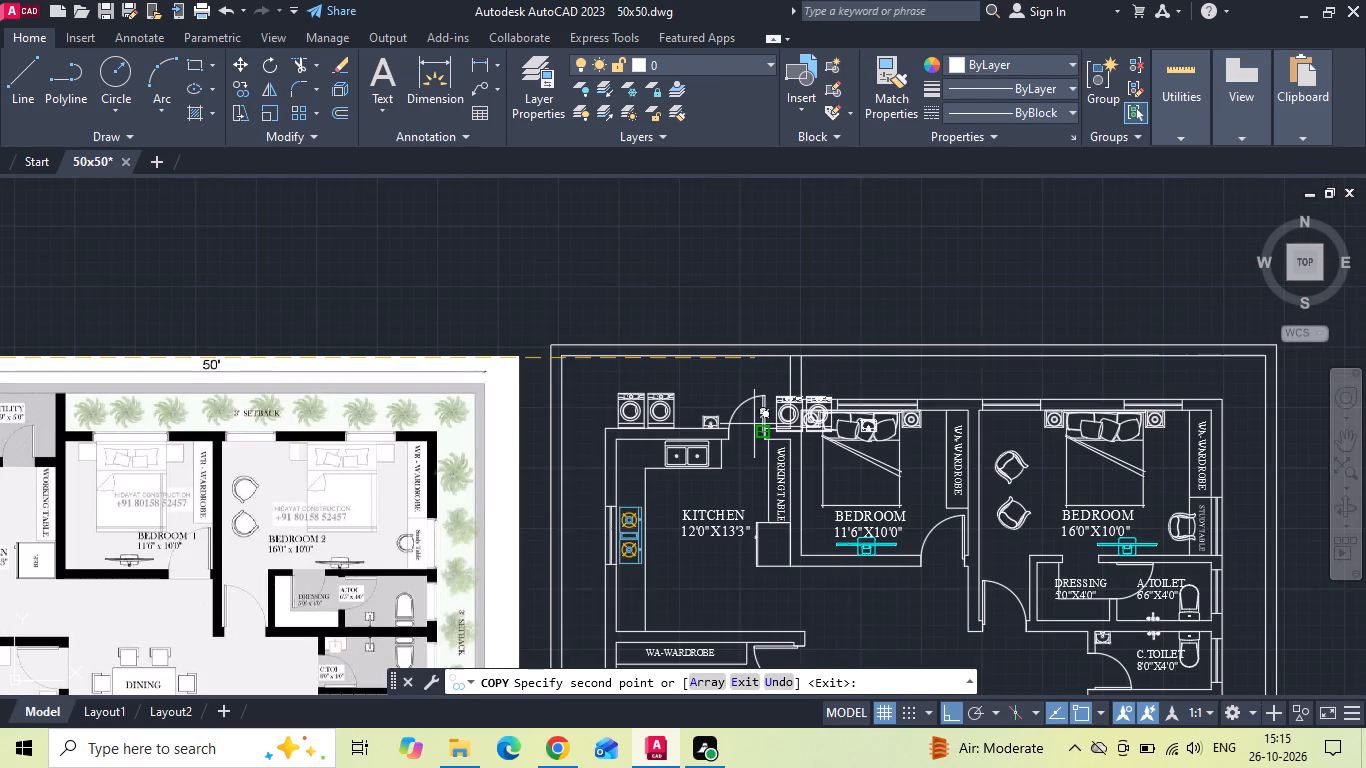
key(Escape)
Copy the KITCHEN 12'0"X13'3" label straight north into the new plan's utility area.
scroll(754, 424, down, 2)
scroll(480, 445, up, 2)
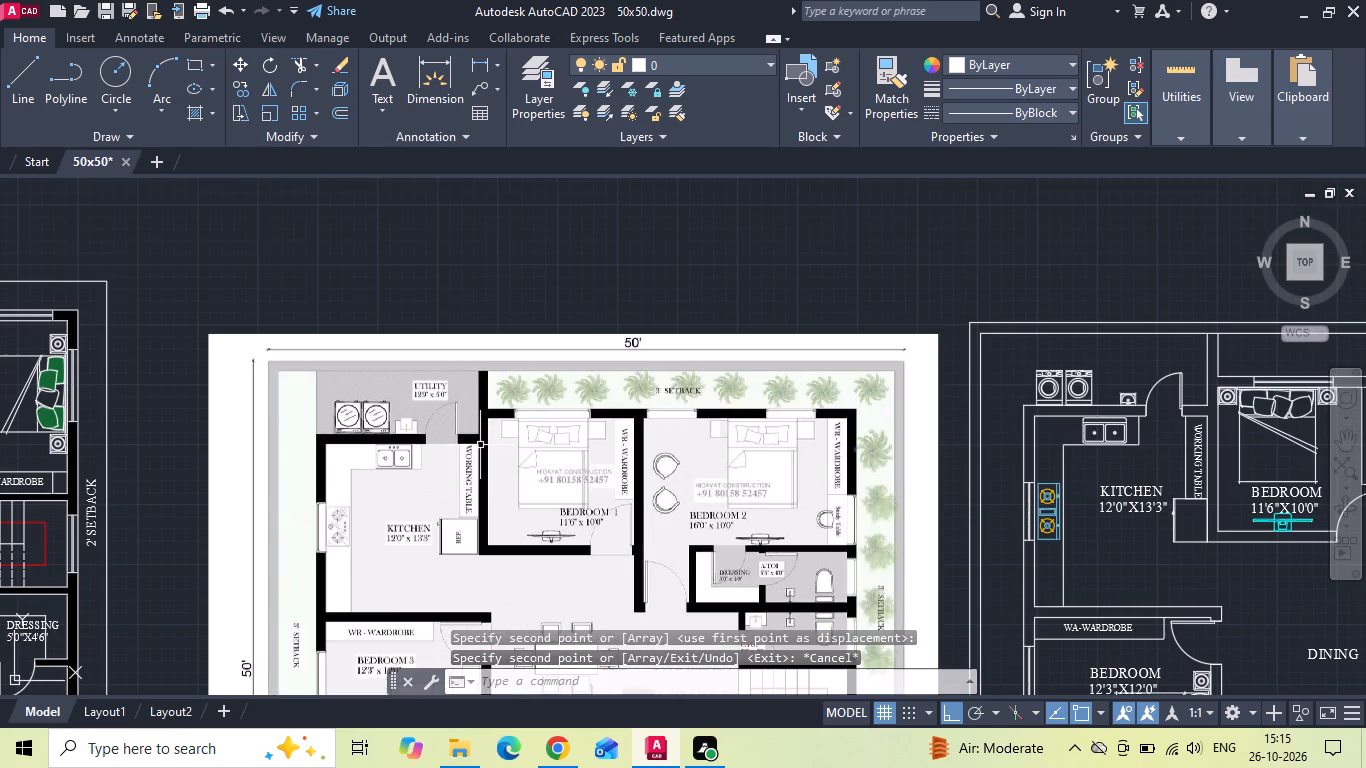
scroll(350, 445, down, 1)
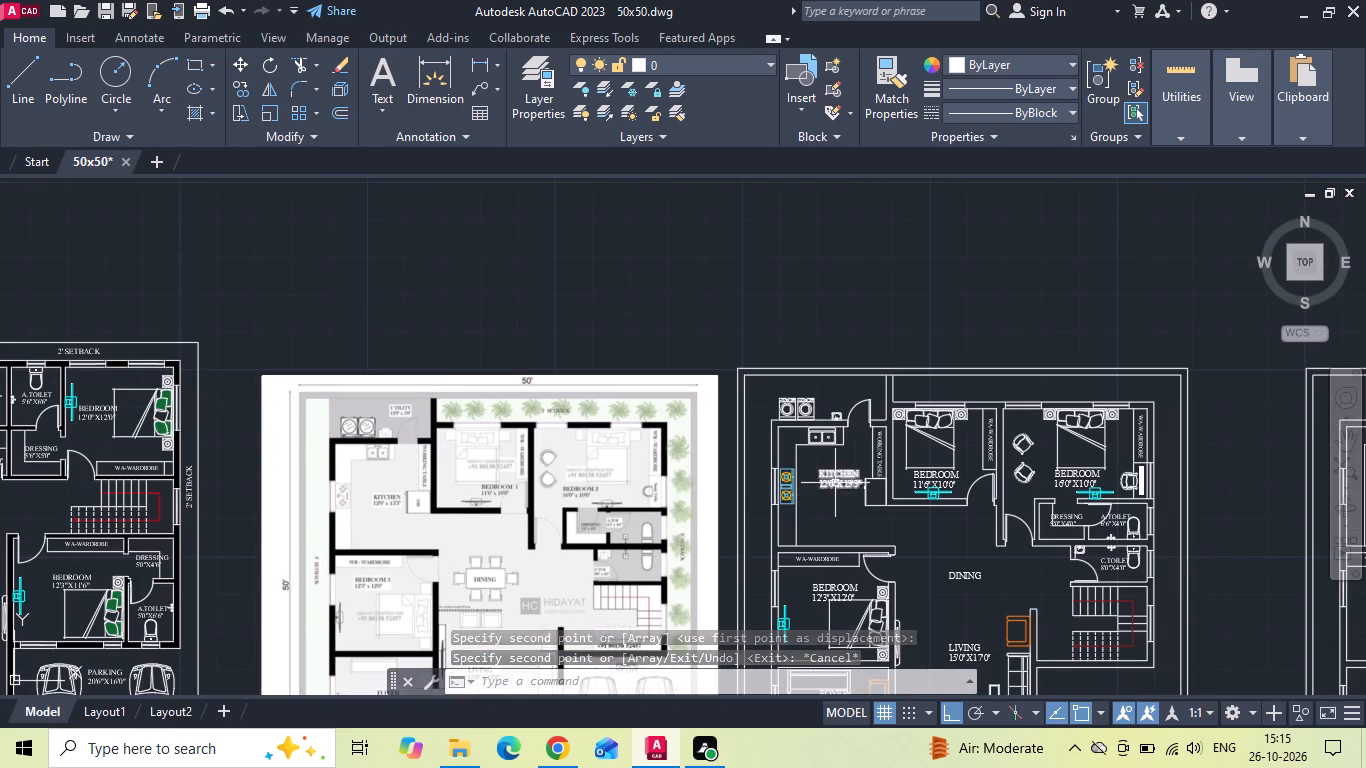
click(835, 483)
right_click(835, 483)
click(881, 392)
scroll(839, 470, up, 2)
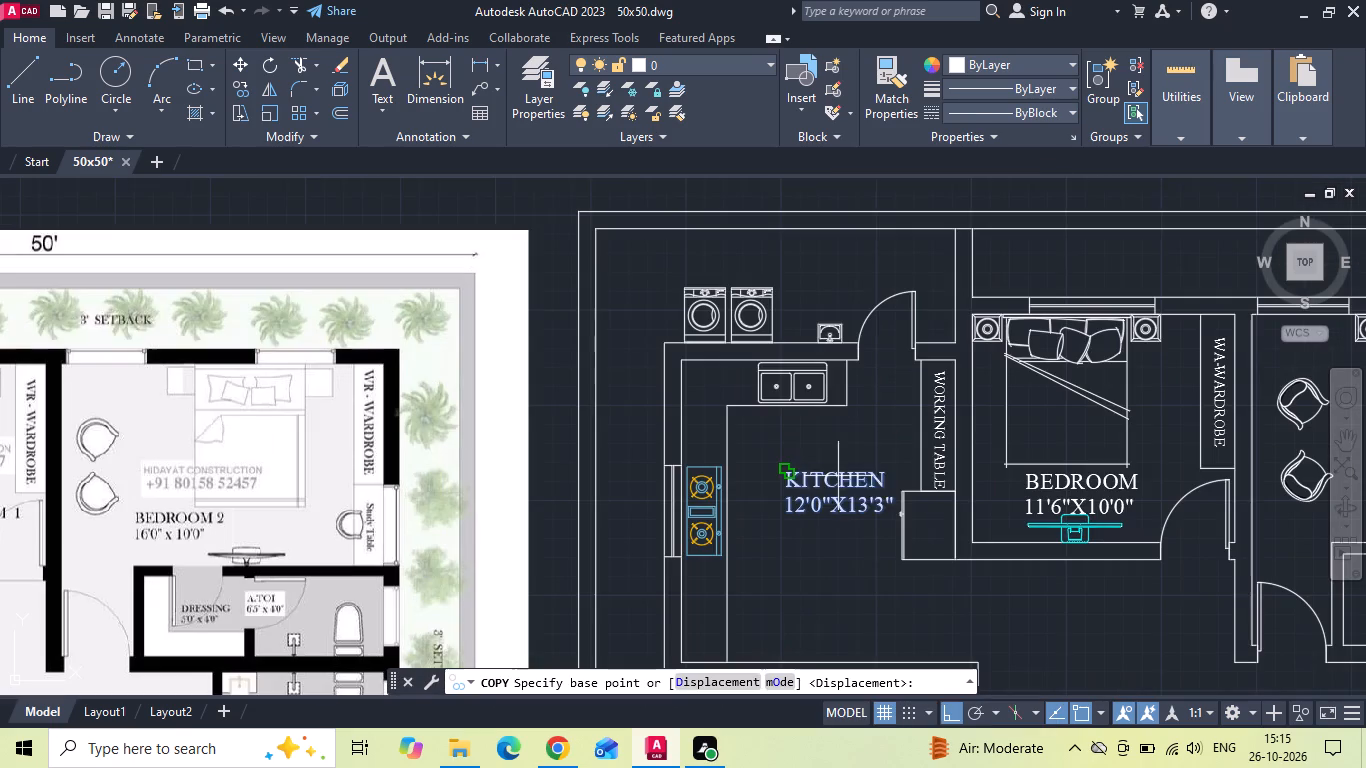
drag(838, 487, 839, 464)
scroll(751, 244, up, 2)
click(748, 241)
key(Escape)
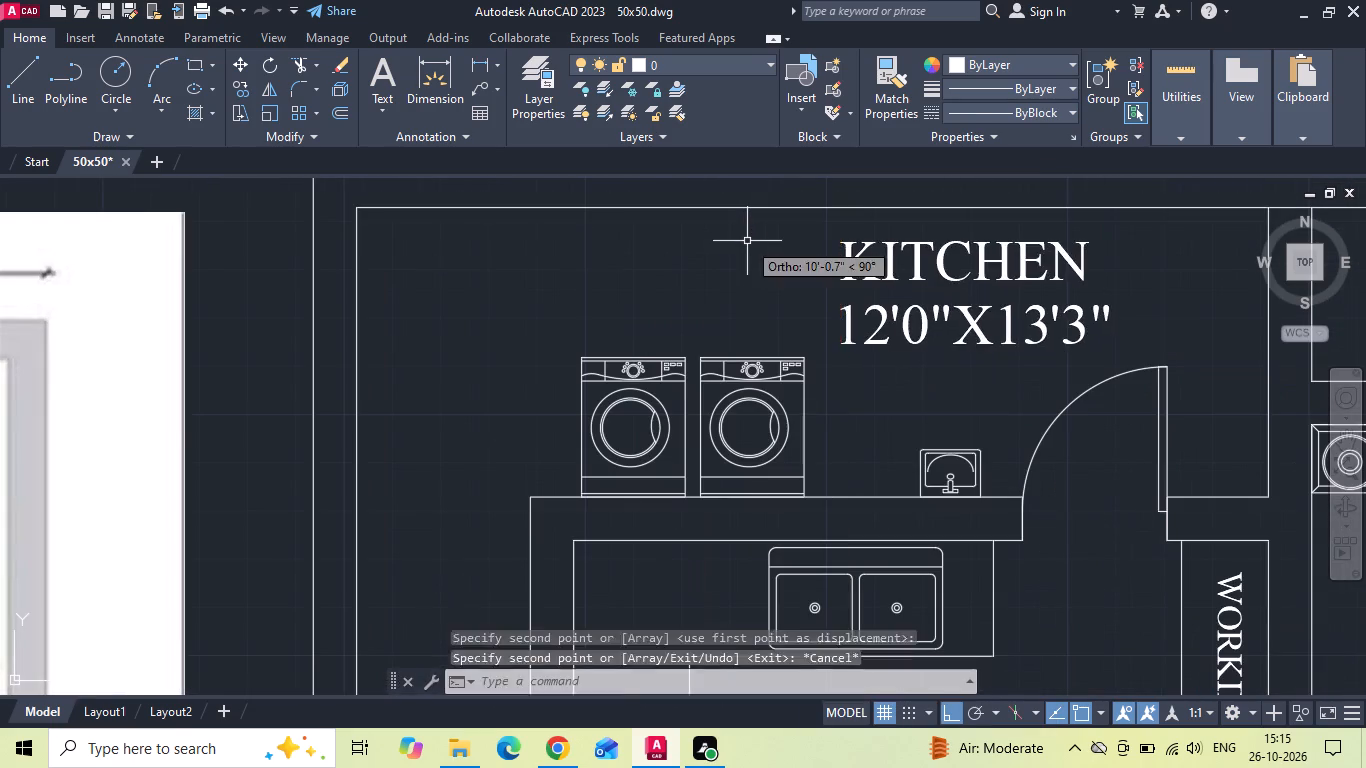
Extend the kitchen's outer west wall line north to the plot's inner boundary line to enclose the utility area.
scroll(747, 241, down, 4)
scroll(757, 270, up, 2)
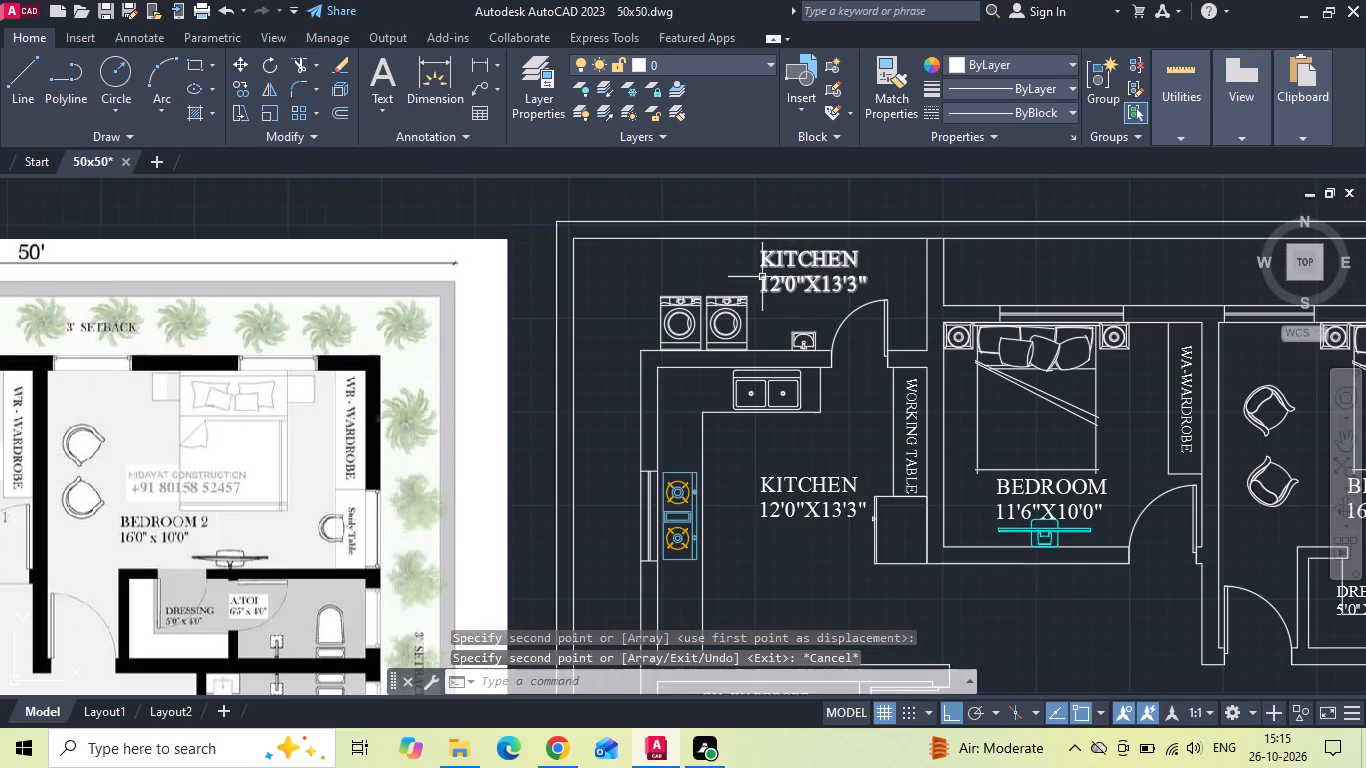
key(e)
key(x)
key(space)
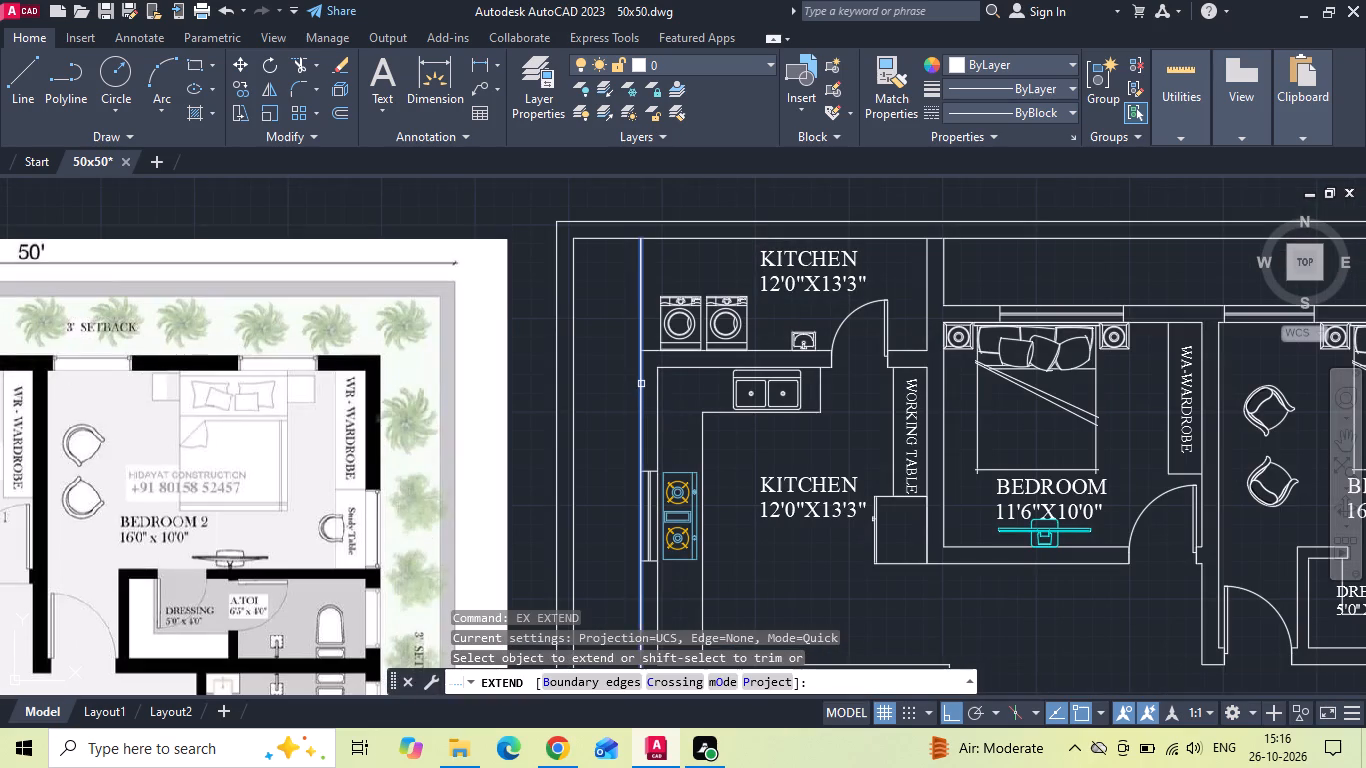
click(641, 384)
key(Escape)
Measure the utility area's east-west width with a linear dimension, without placing it.
click(484, 66)
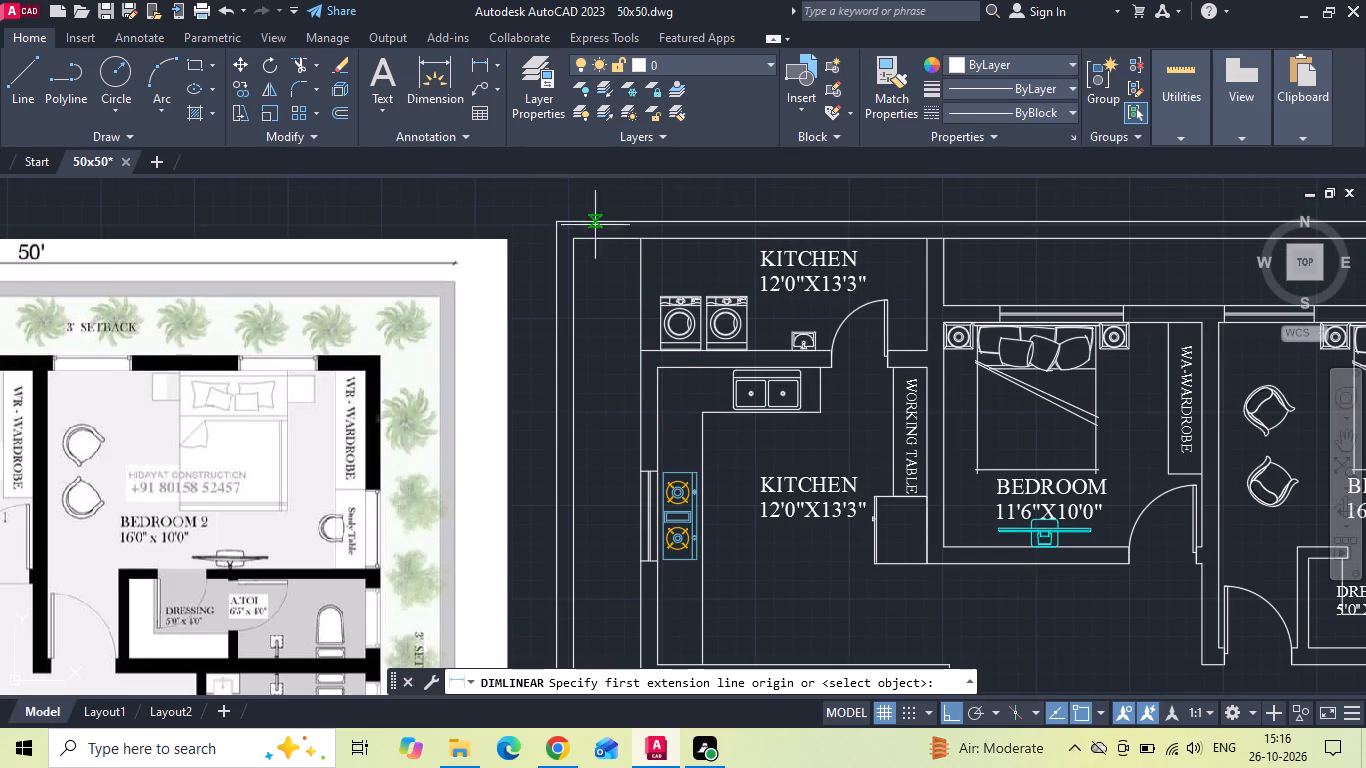
click(636, 271)
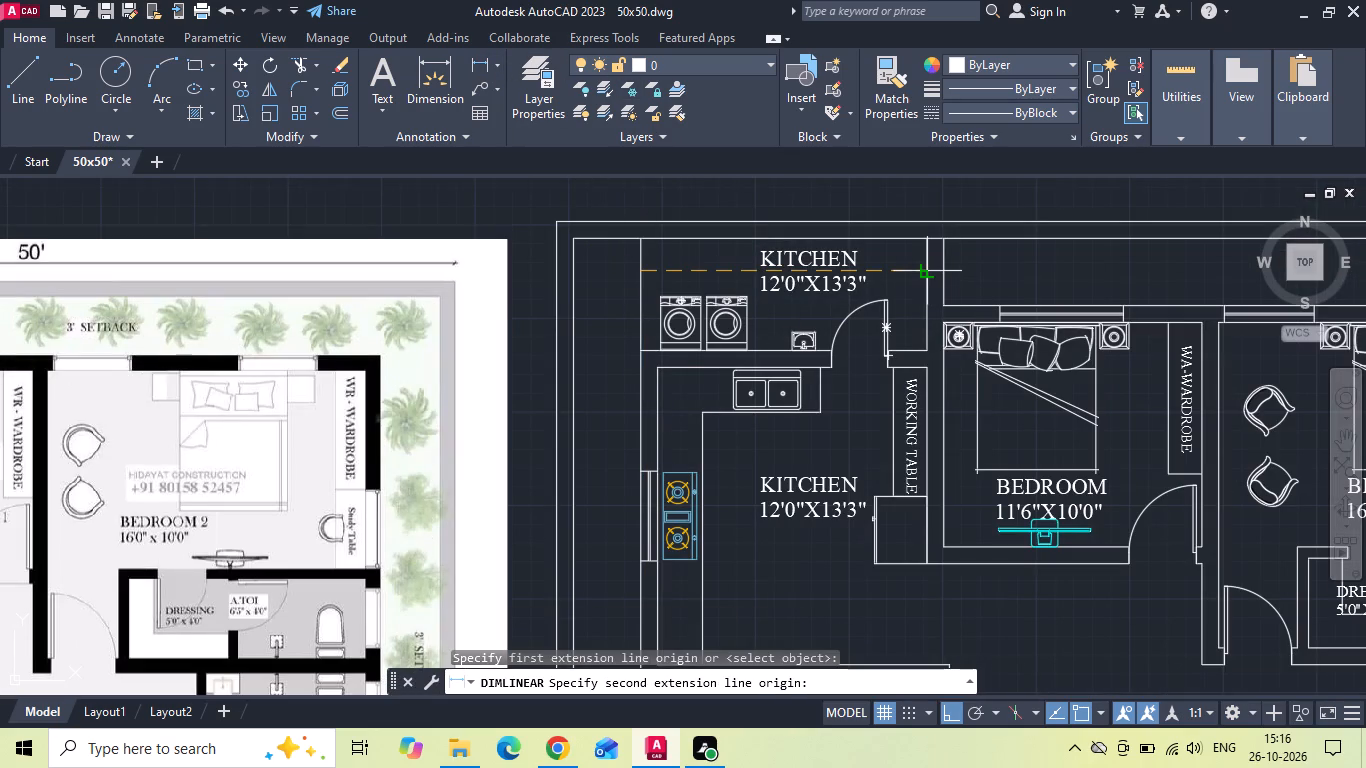
click(921, 270)
key(Escape)
Change the size line of the copied label in the utility area to 12'9"X5'0".
scroll(920, 277, down, 2)
scroll(433, 303, up, 2)
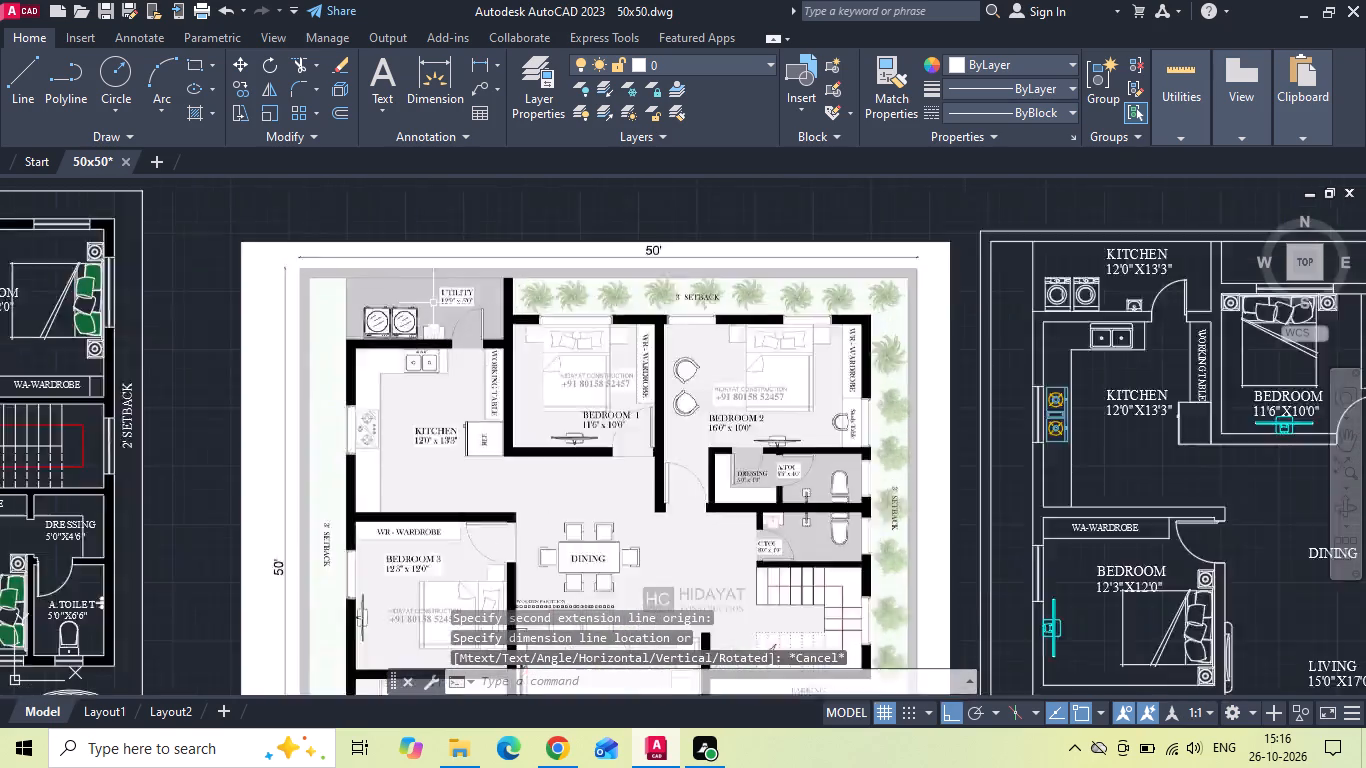
scroll(433, 303, up, 1)
scroll(425, 314, down, 3)
scroll(889, 307, up, 3)
double_click(757, 314)
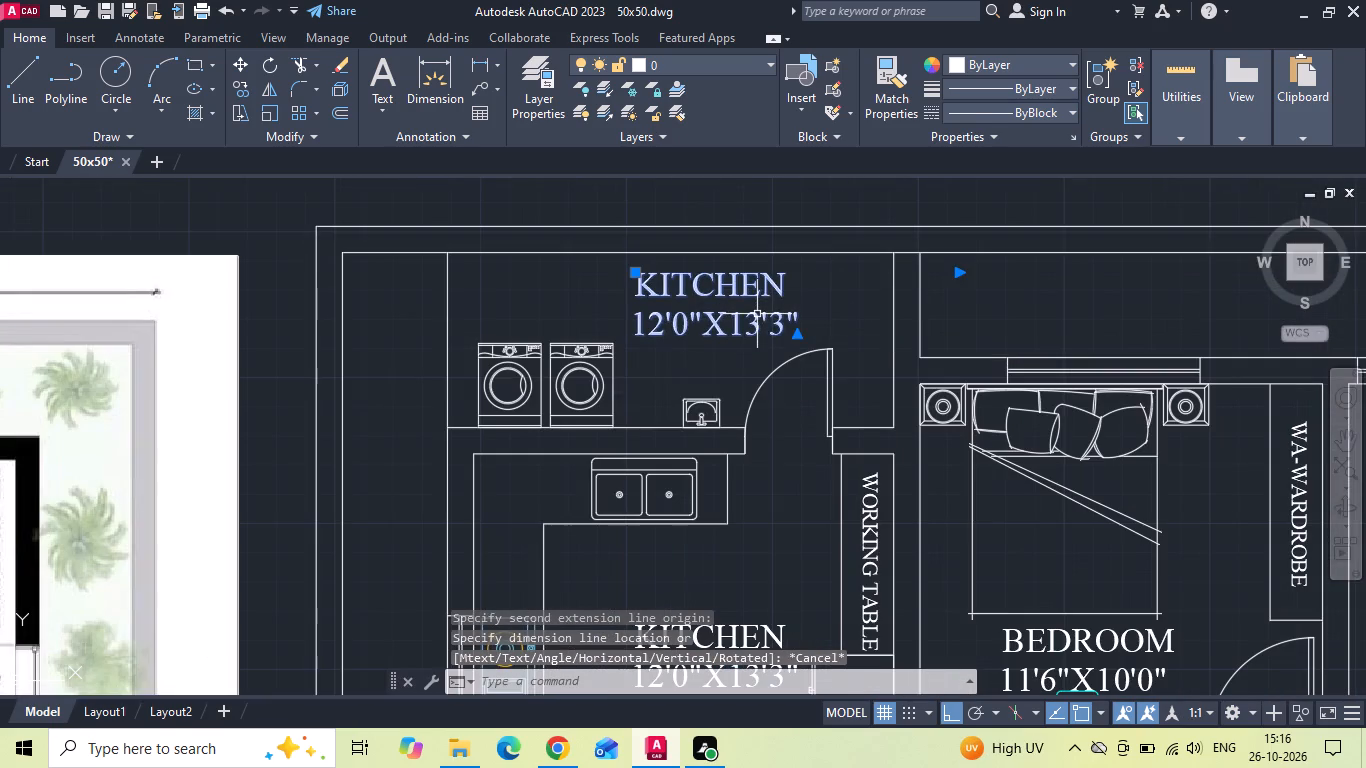
key(BackSpace)
key(BackSpace)
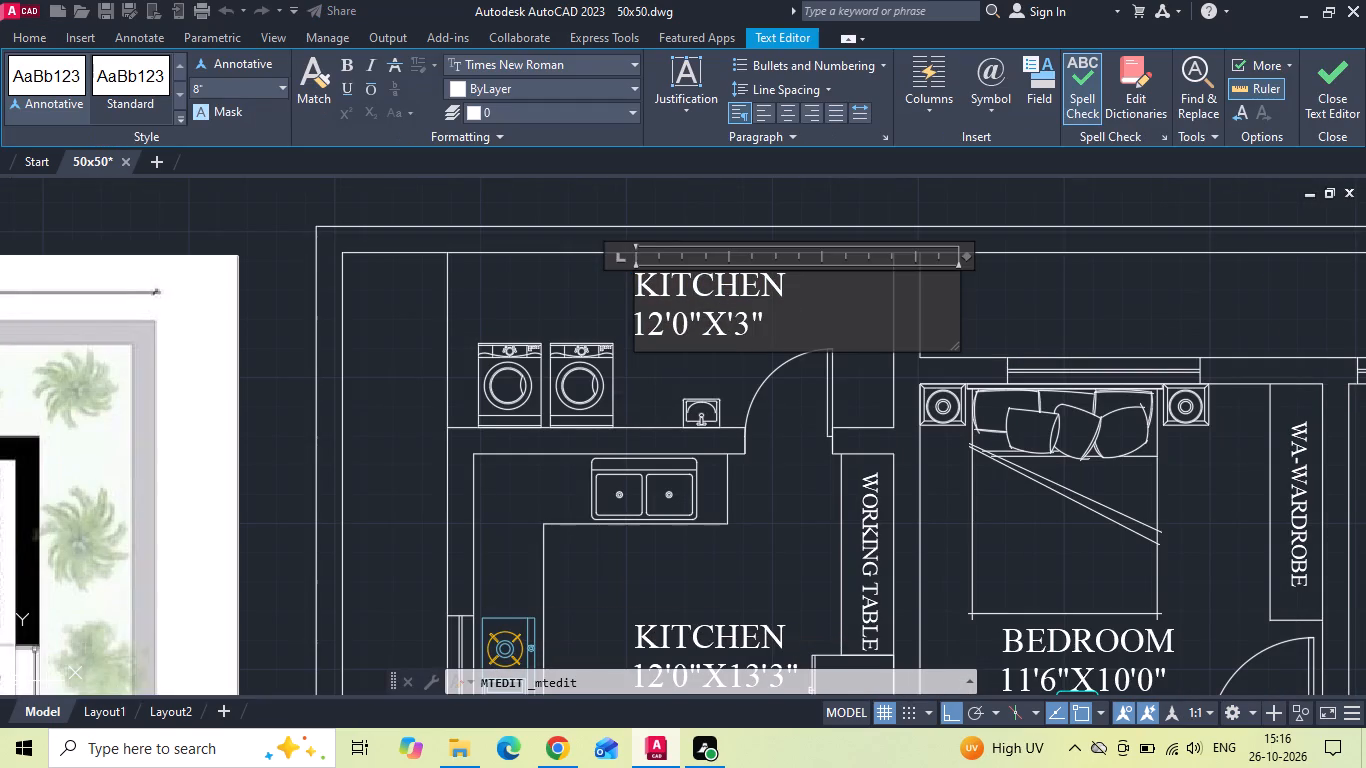
key(5)
click(765, 329)
key(BackSpace)
key(0)
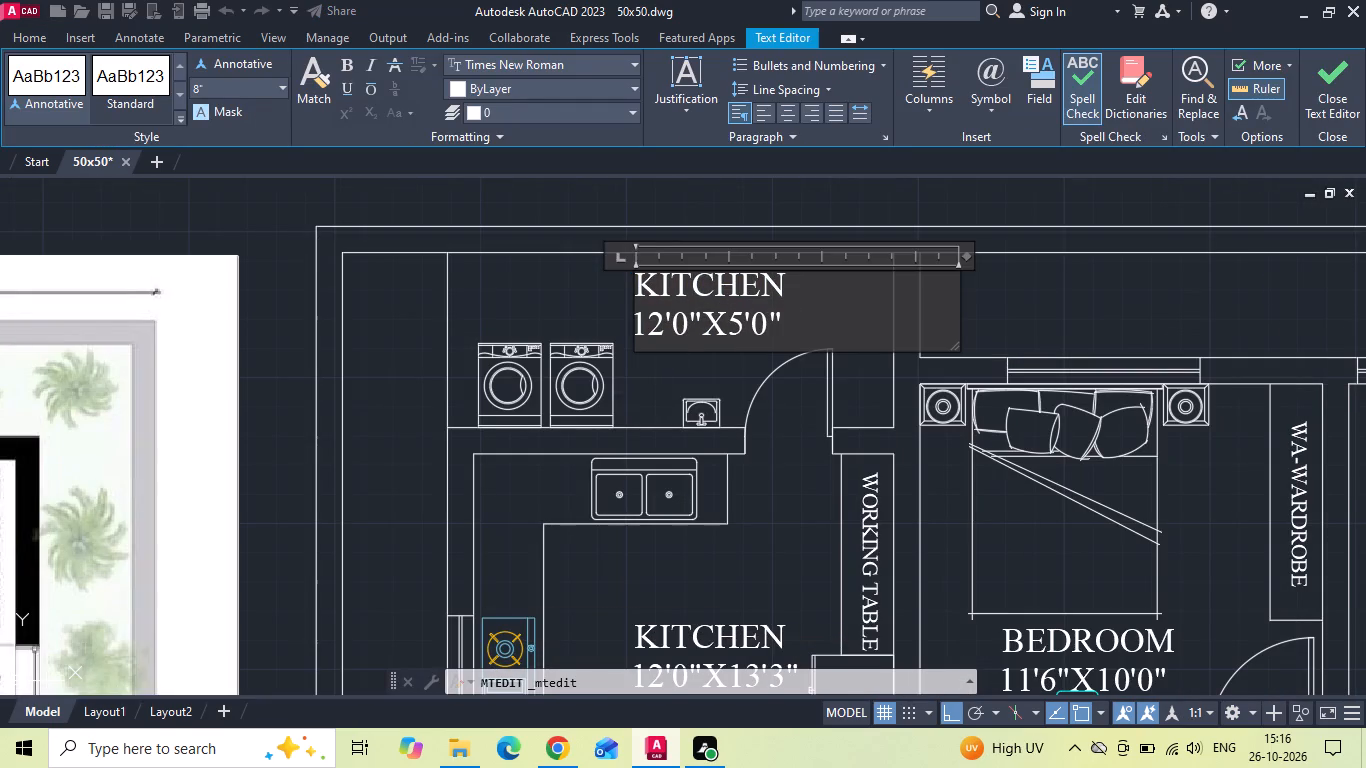
click(692, 325)
key(BackSpace)
key(9)
Replace the copied label's room name with UTILITY.
drag(812, 296, 618, 292)
drag(618, 292, 452, 292)
key(BackSpace)
text(UTILITY)
key(Return)
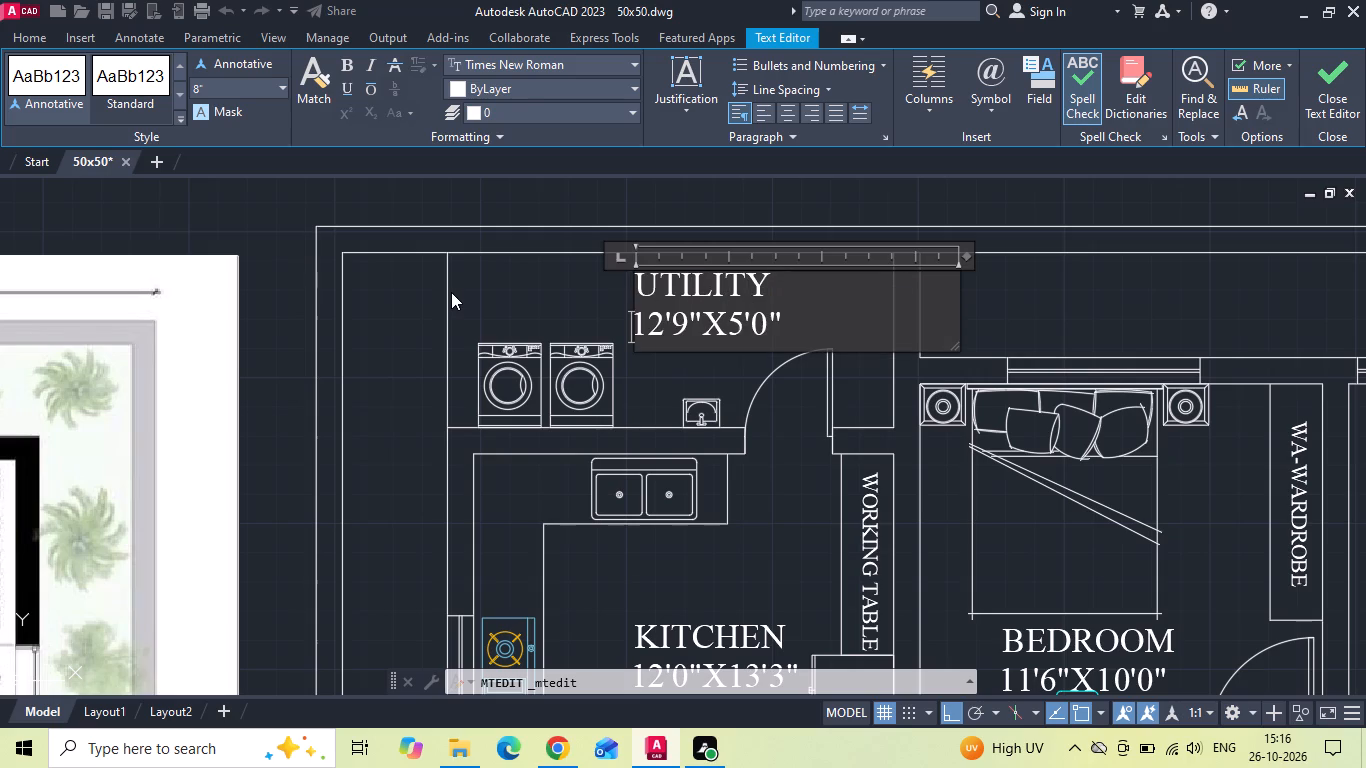
click(512, 310)
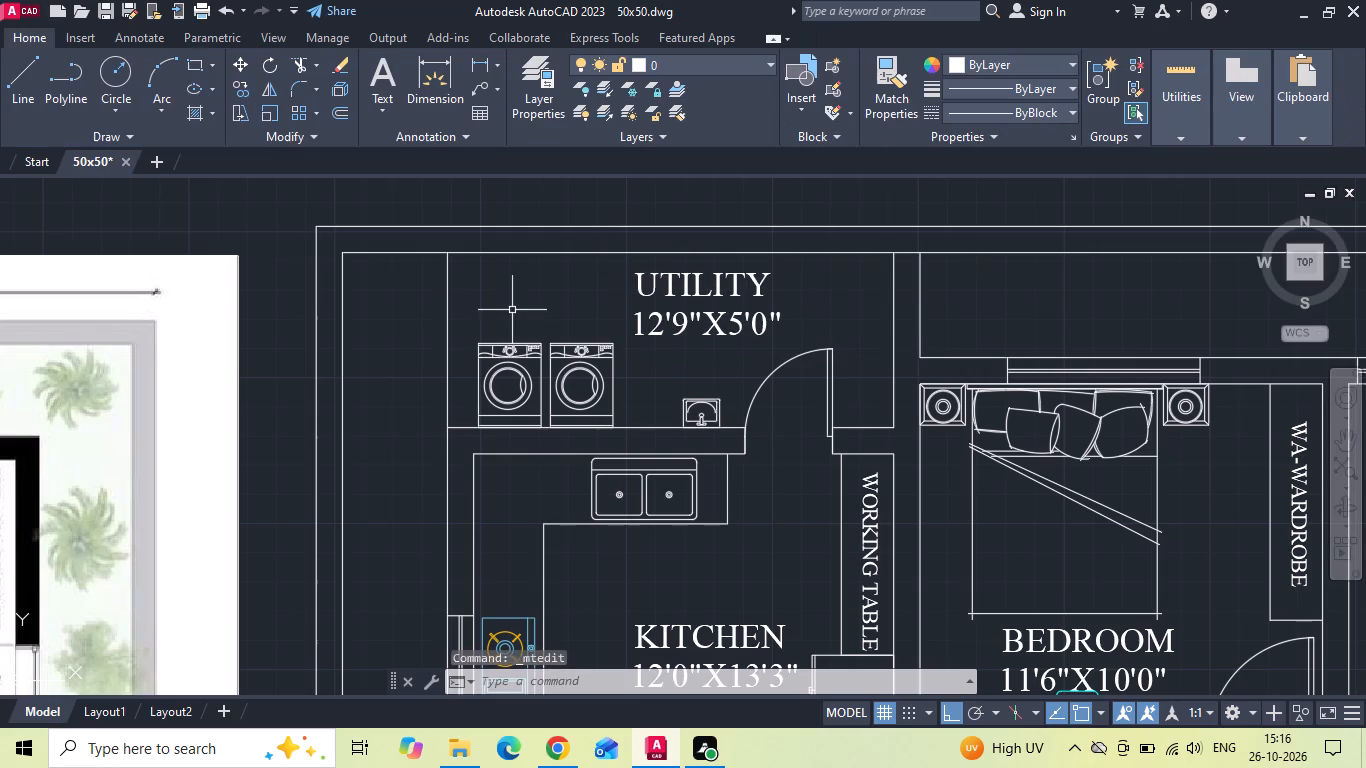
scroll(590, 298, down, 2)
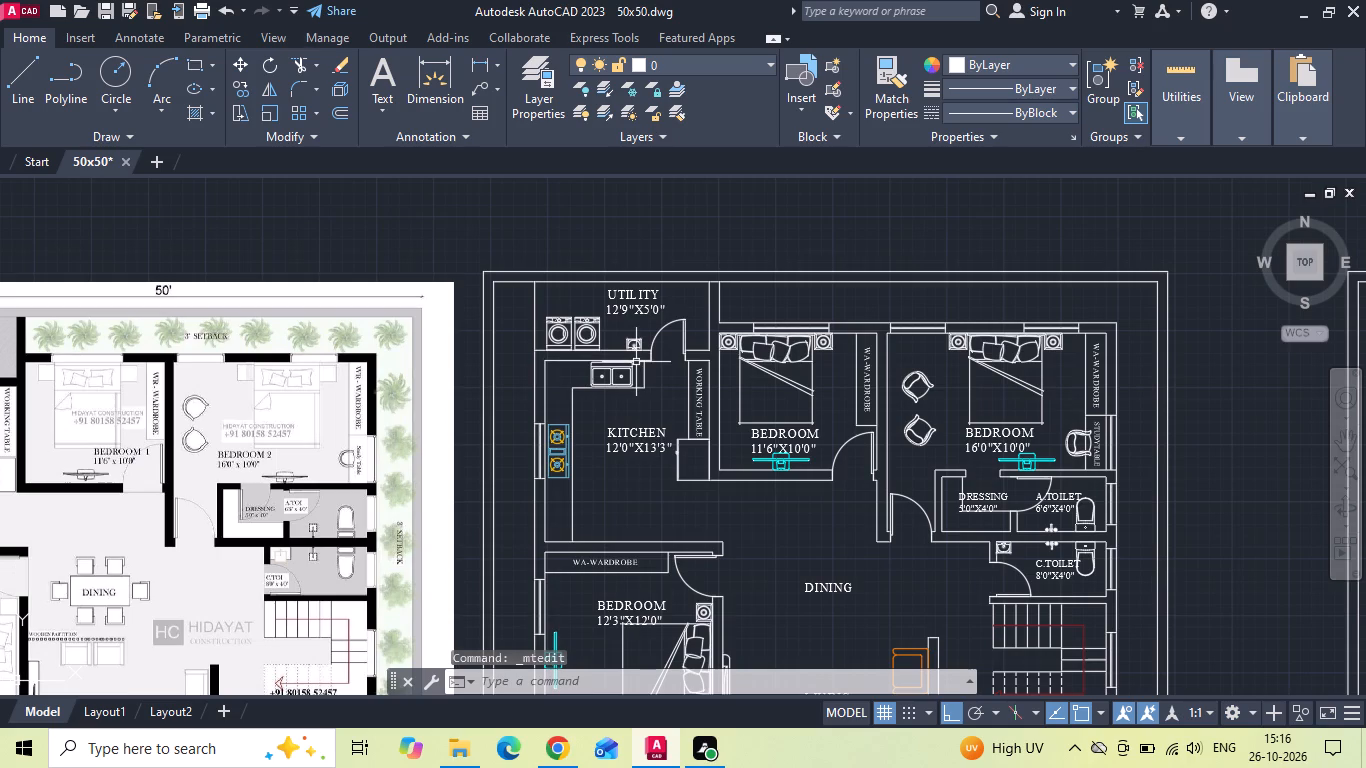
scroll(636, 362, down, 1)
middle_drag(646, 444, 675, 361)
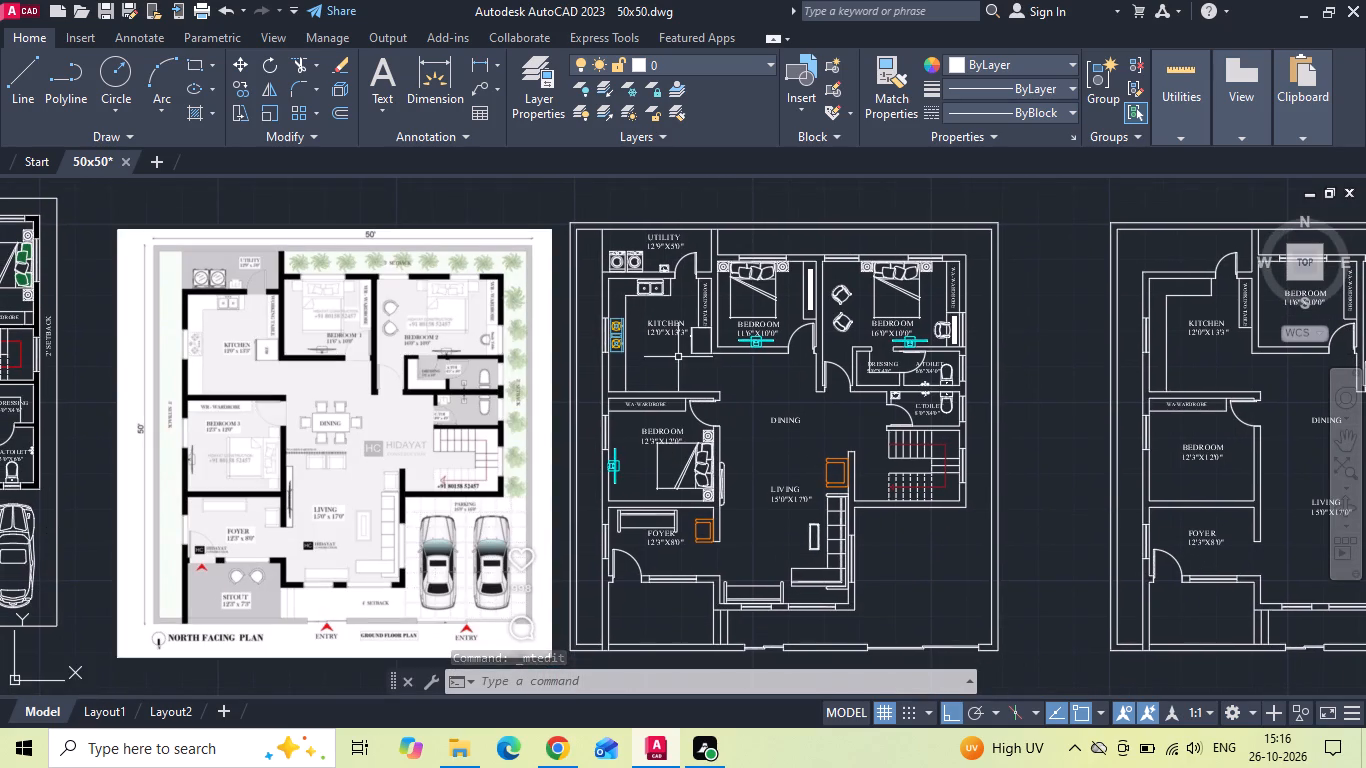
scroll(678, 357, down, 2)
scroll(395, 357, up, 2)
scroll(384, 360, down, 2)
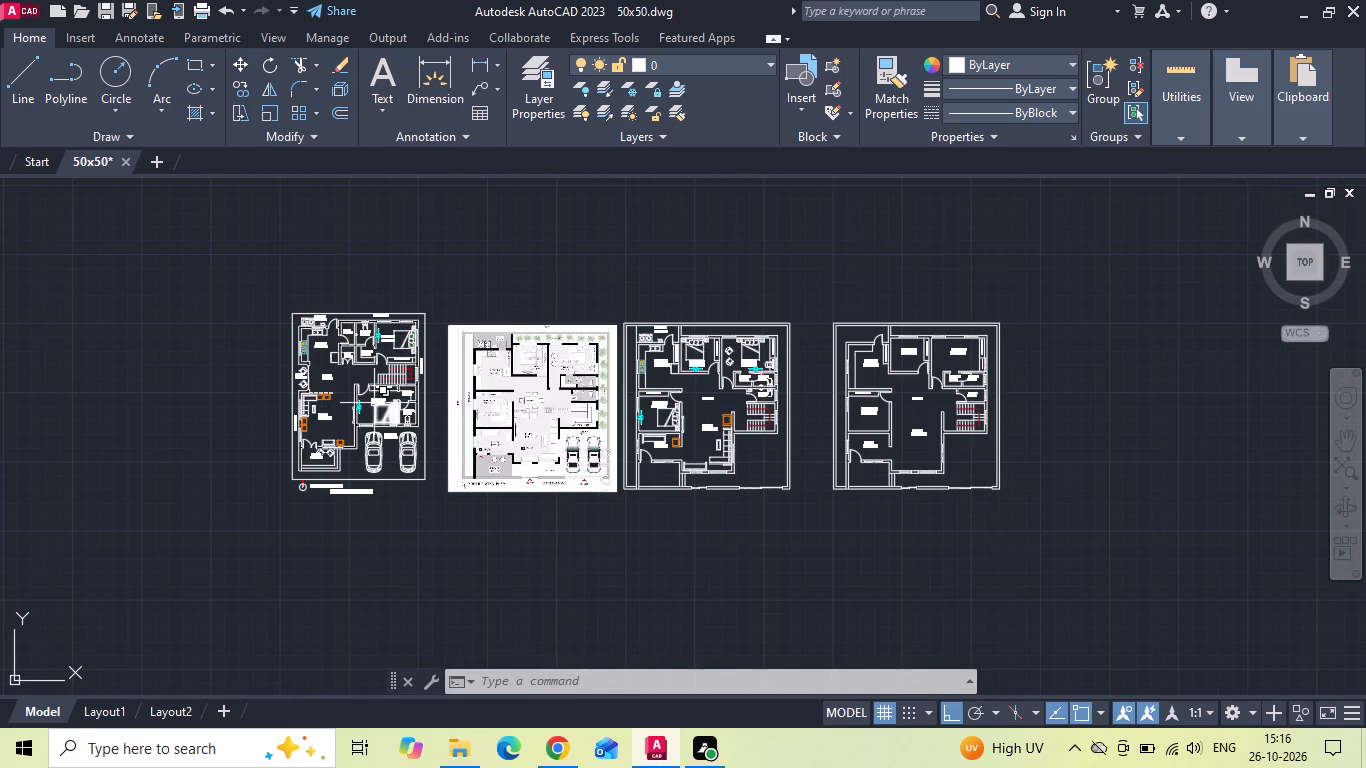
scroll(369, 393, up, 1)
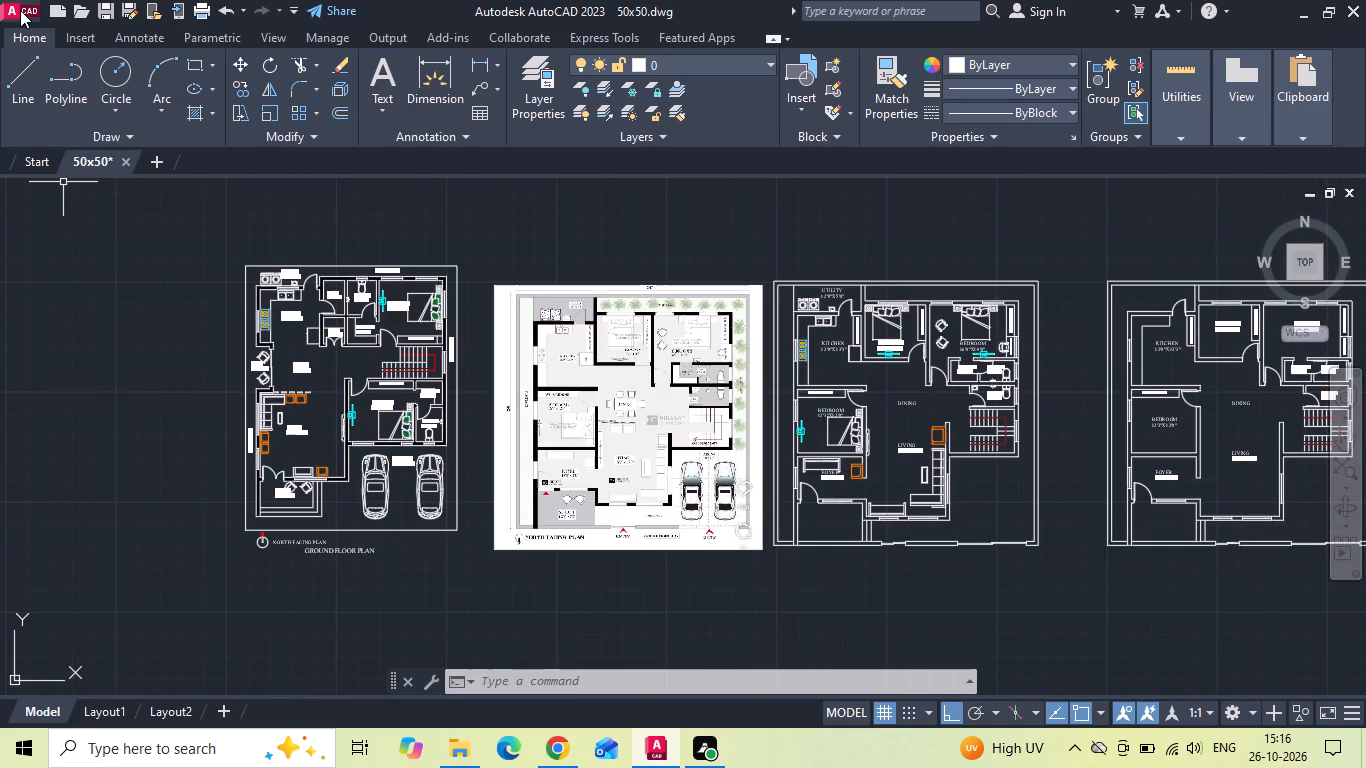
Open the recent drawing 45x45 plan and look over its ground and first floor plans.
click(20, 10)
click(175, 225)
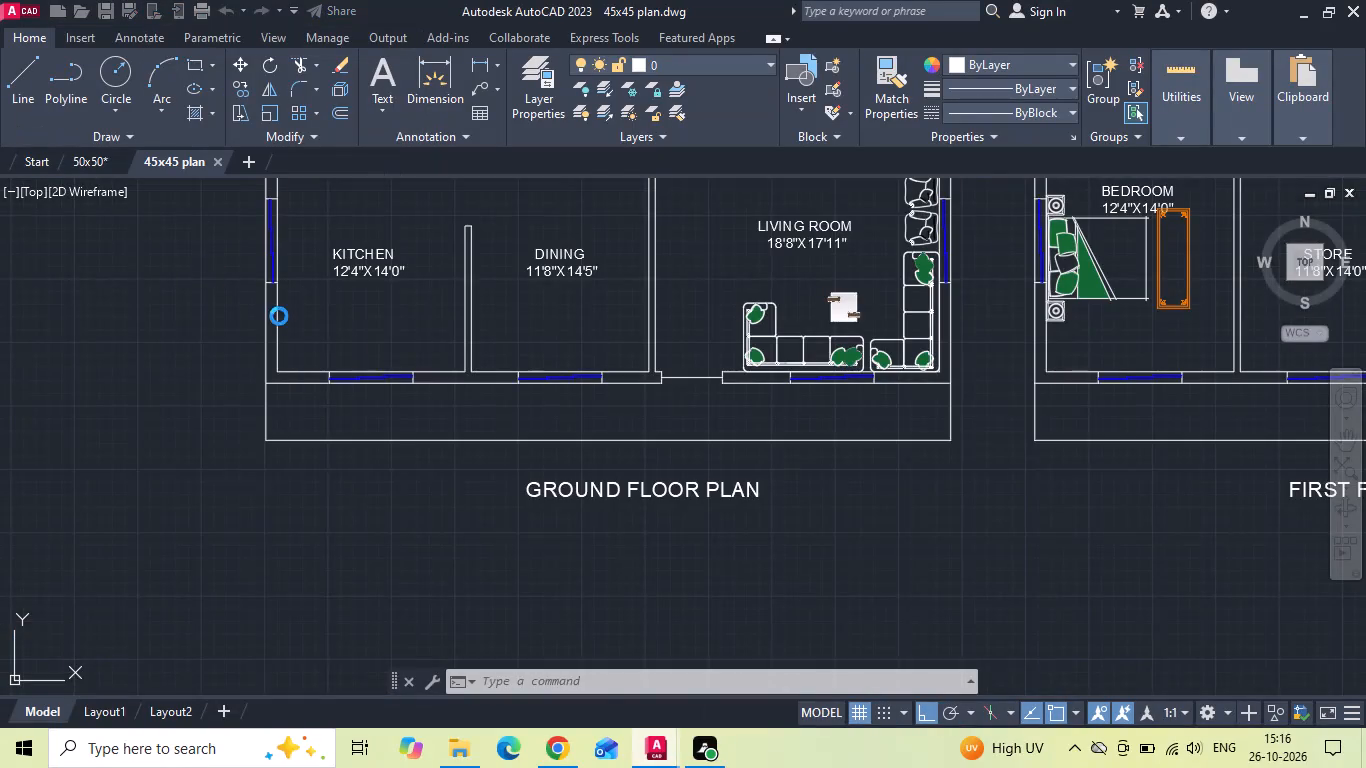
scroll(402, 381, down, 2)
click(915, 213)
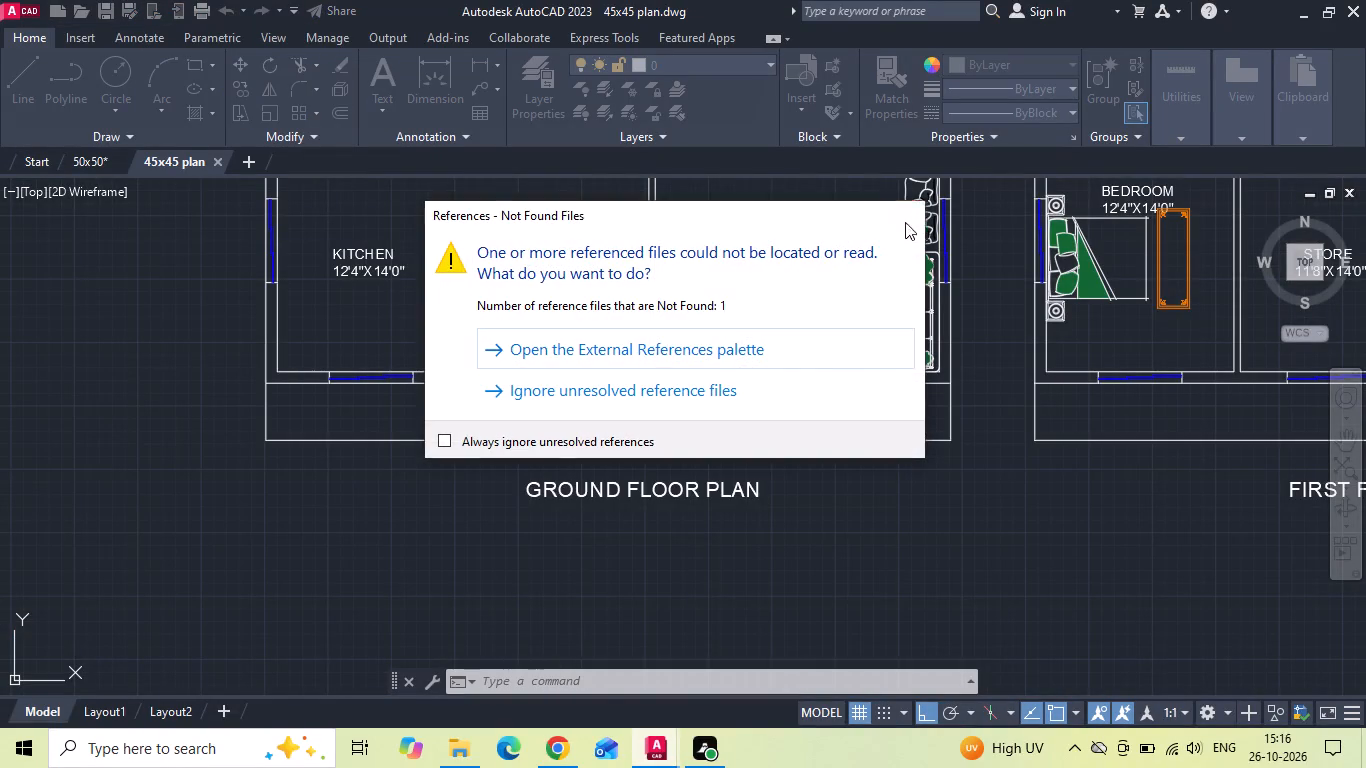
scroll(519, 401, down, 4)
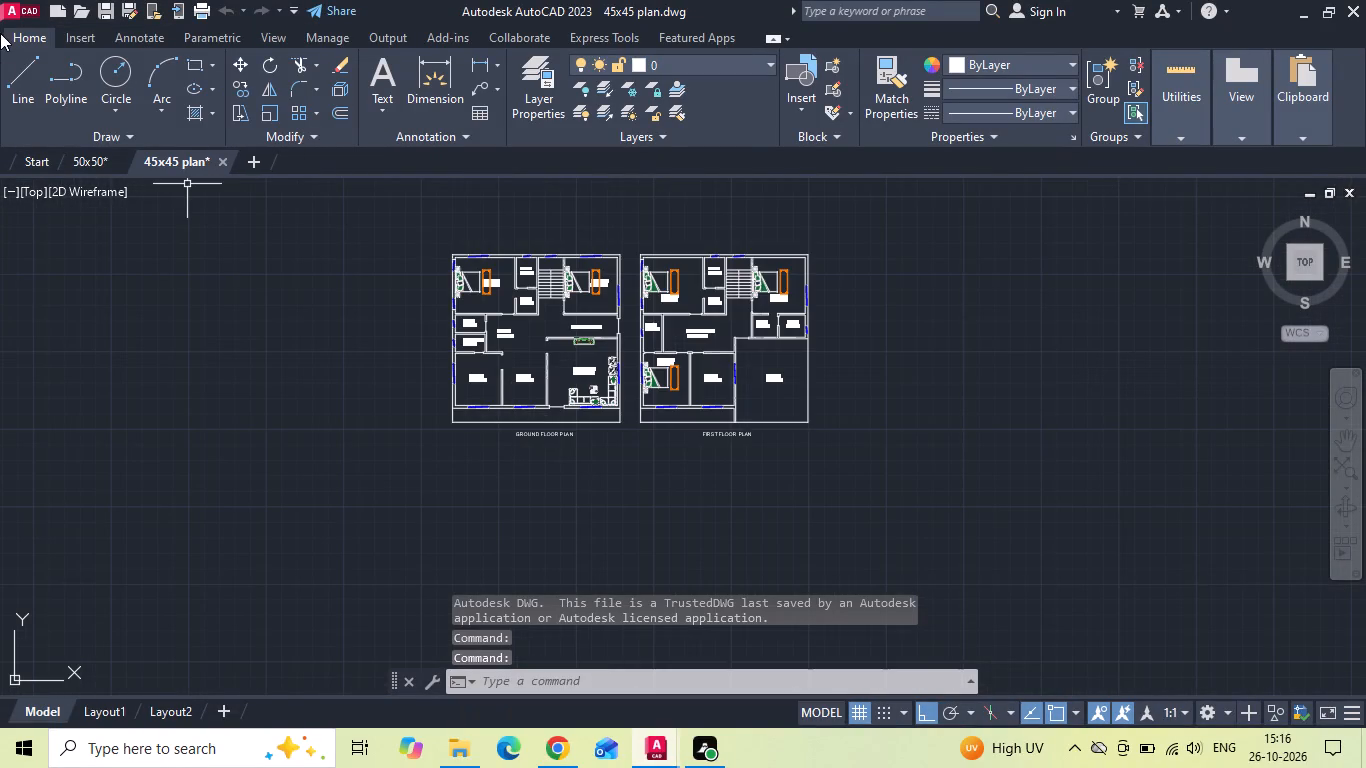
Open the 2BHK drawing from the INTERNSHIP subfolder 23102026 and look over its furnished floor plan.
click(16, 3)
click(42, 163)
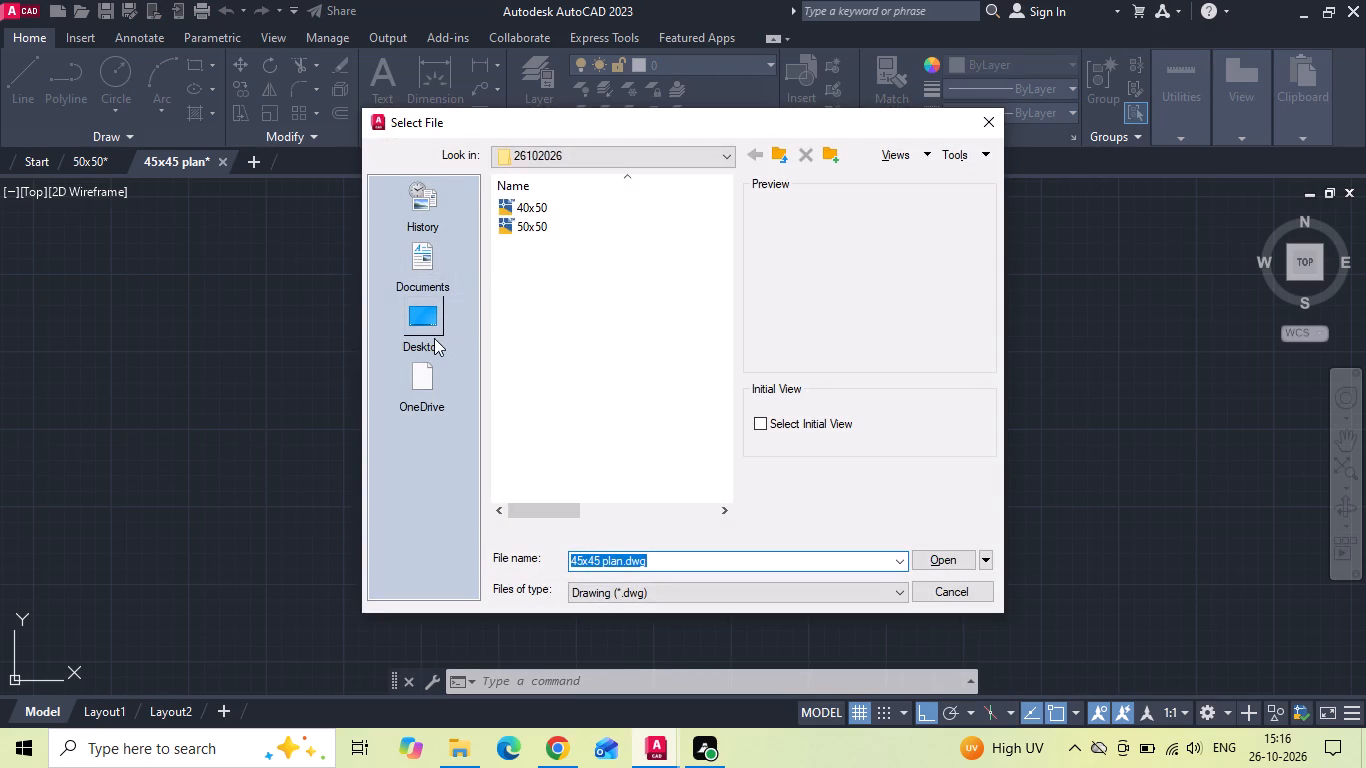
click(434, 338)
double_click(539, 314)
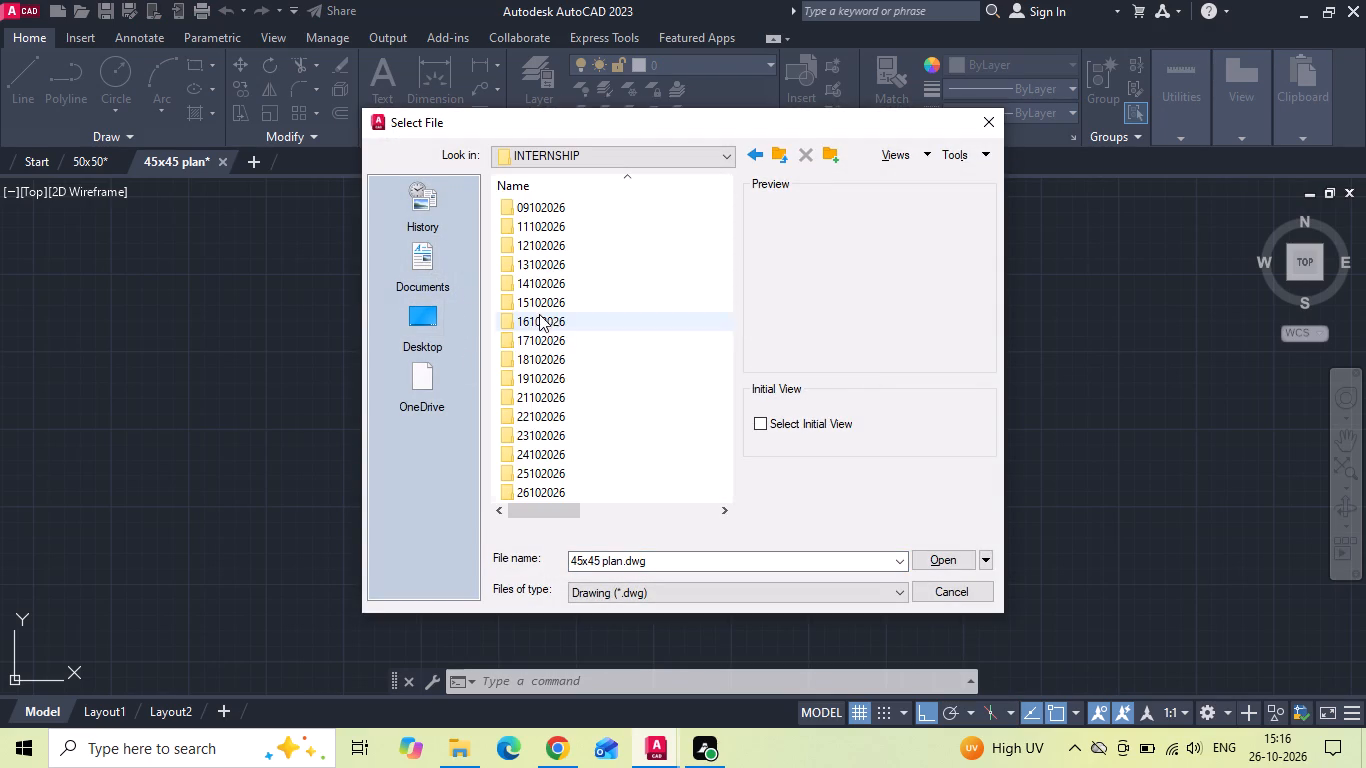
click(544, 442)
double_click(544, 449)
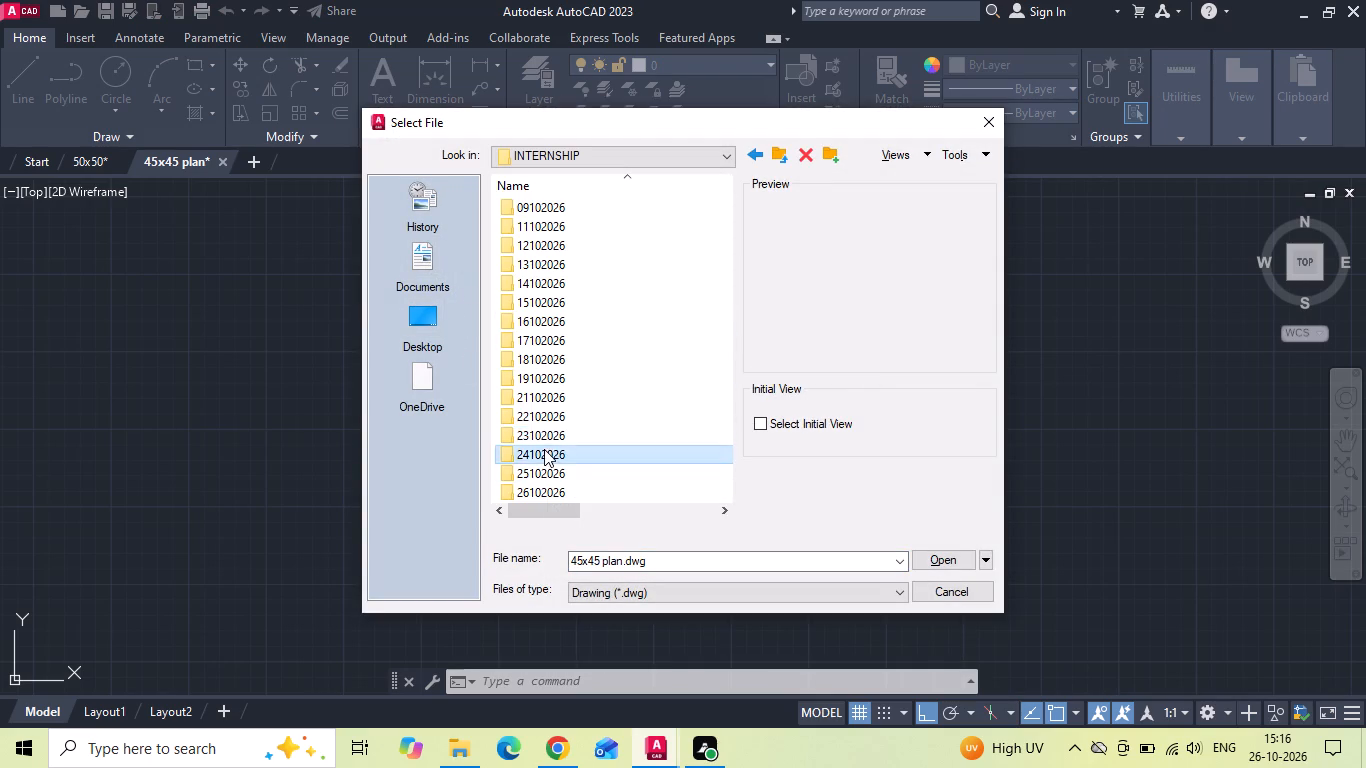
click(555, 239)
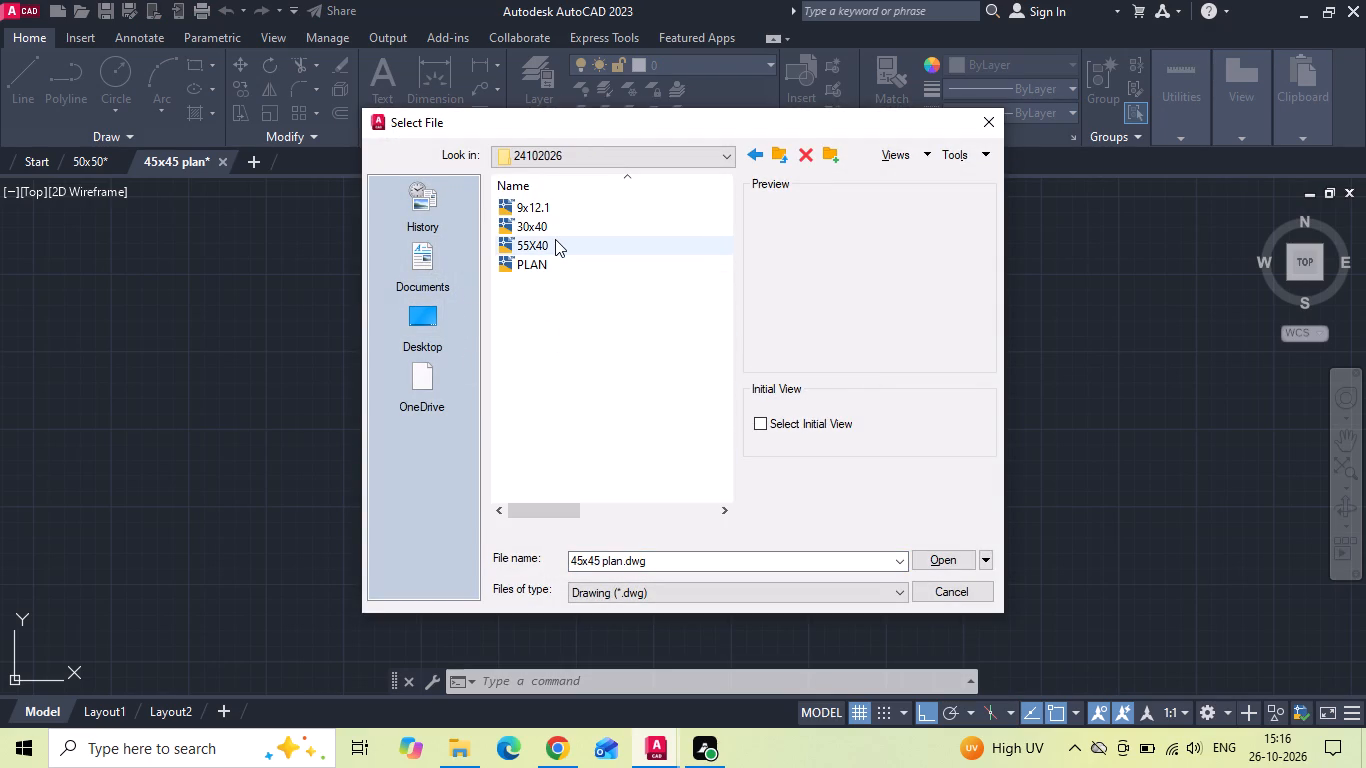
click(762, 150)
double_click(532, 438)
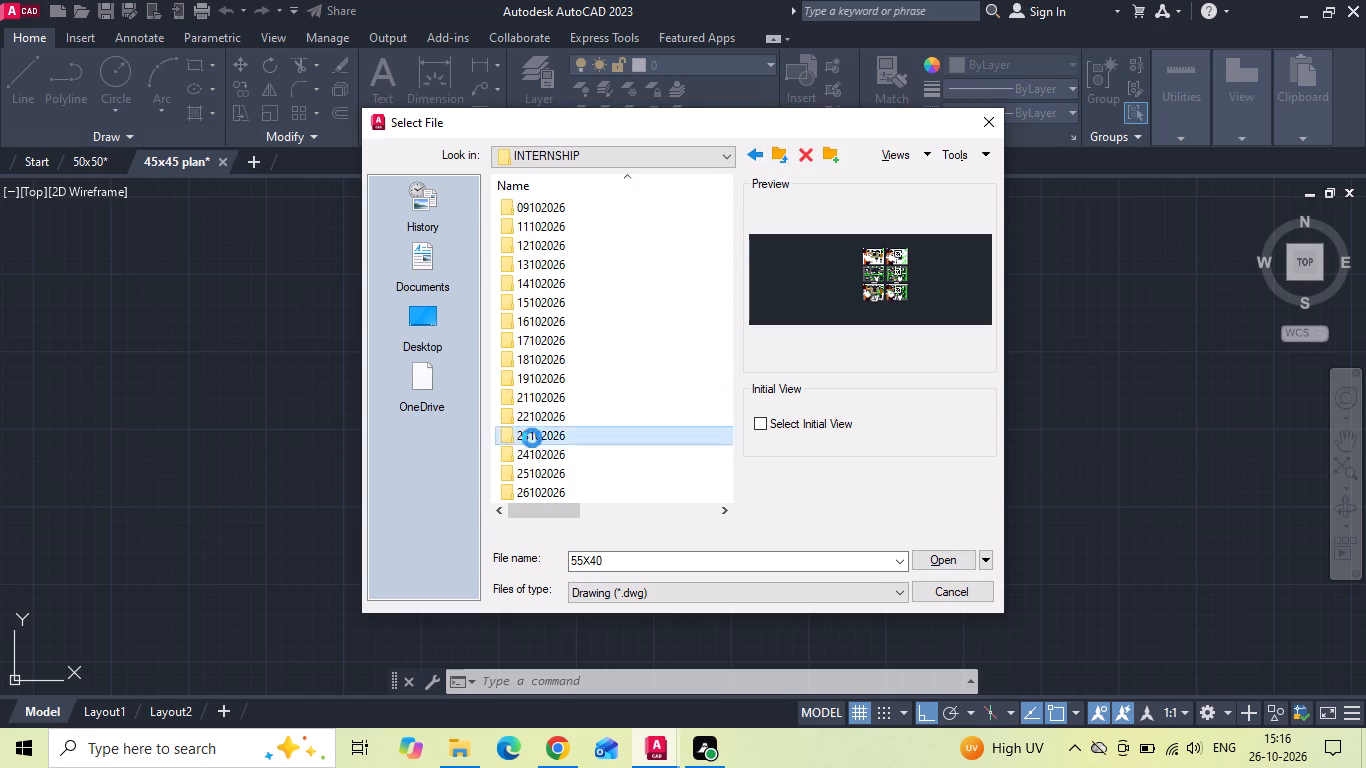
click(558, 235)
click(558, 210)
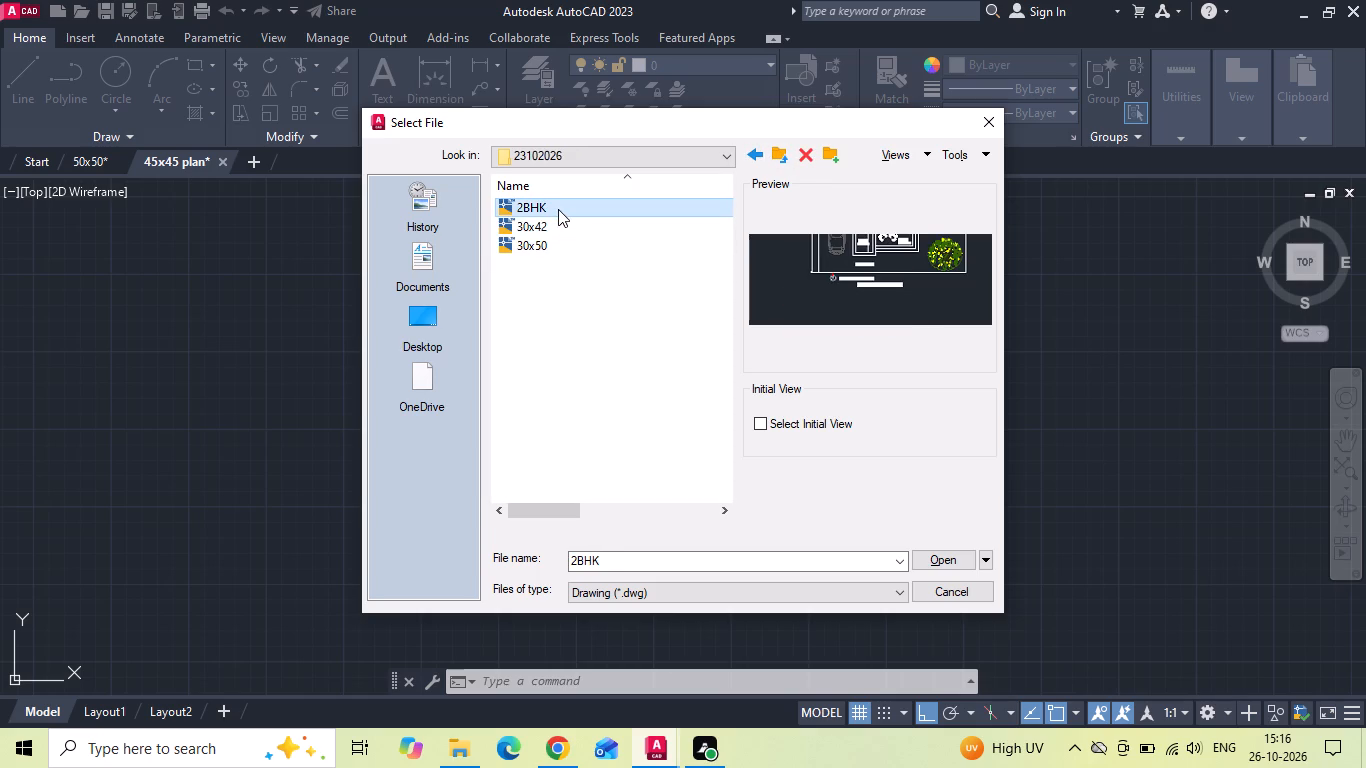
click(542, 242)
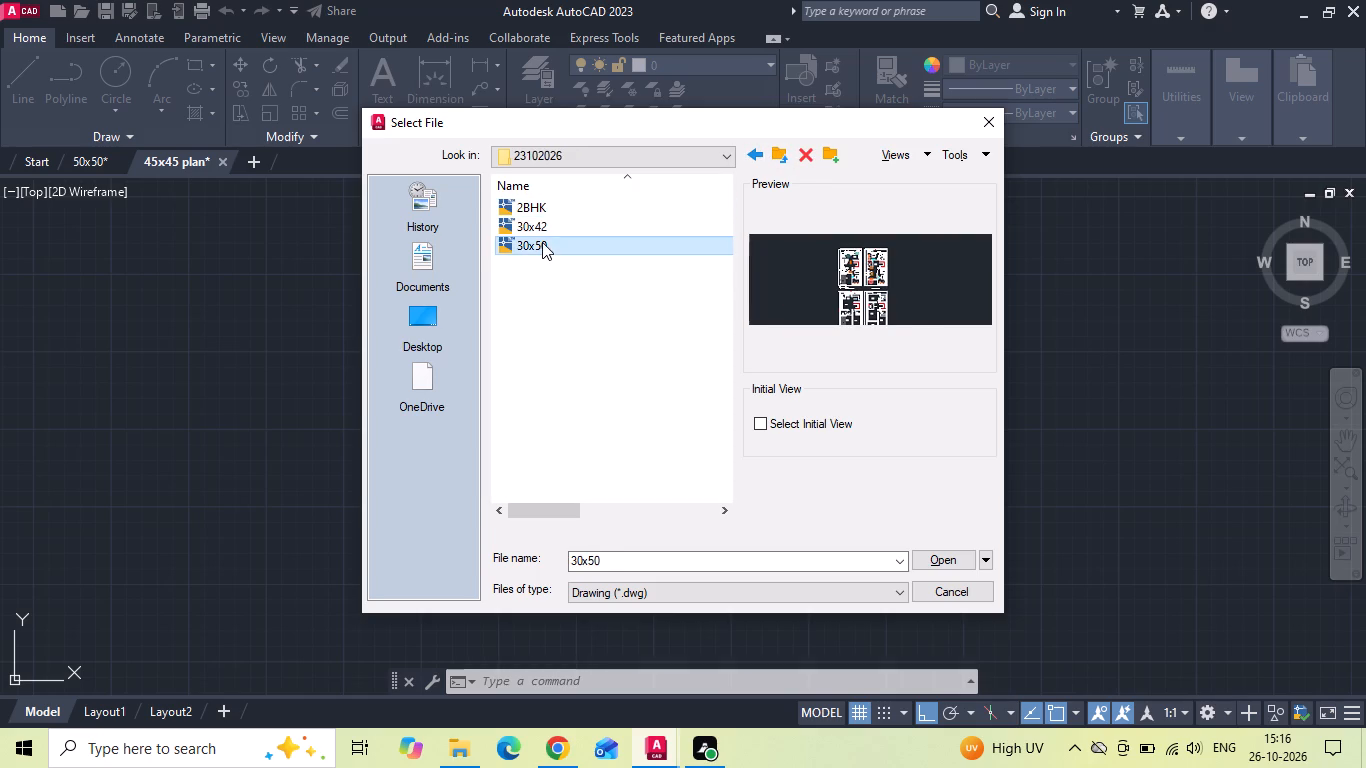
click(541, 210)
click(928, 555)
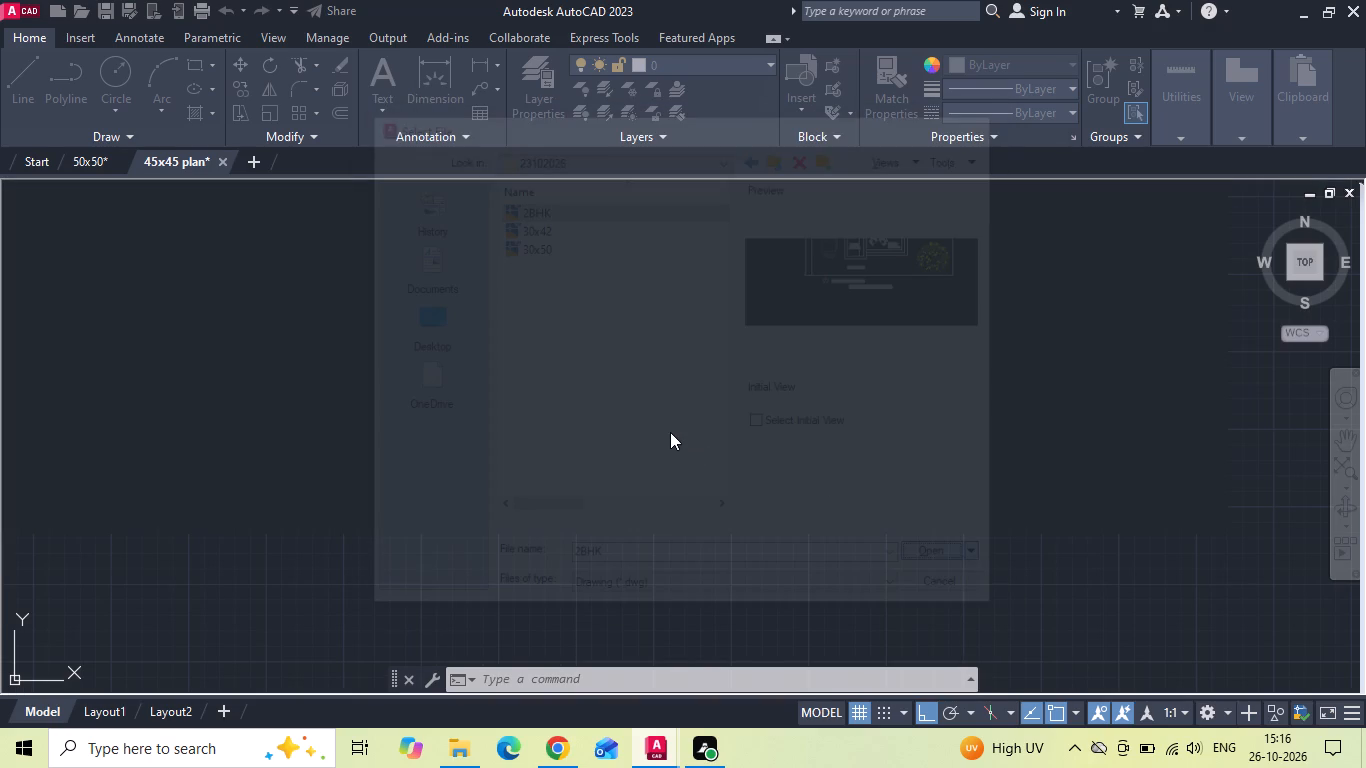
scroll(670, 432, down, 2)
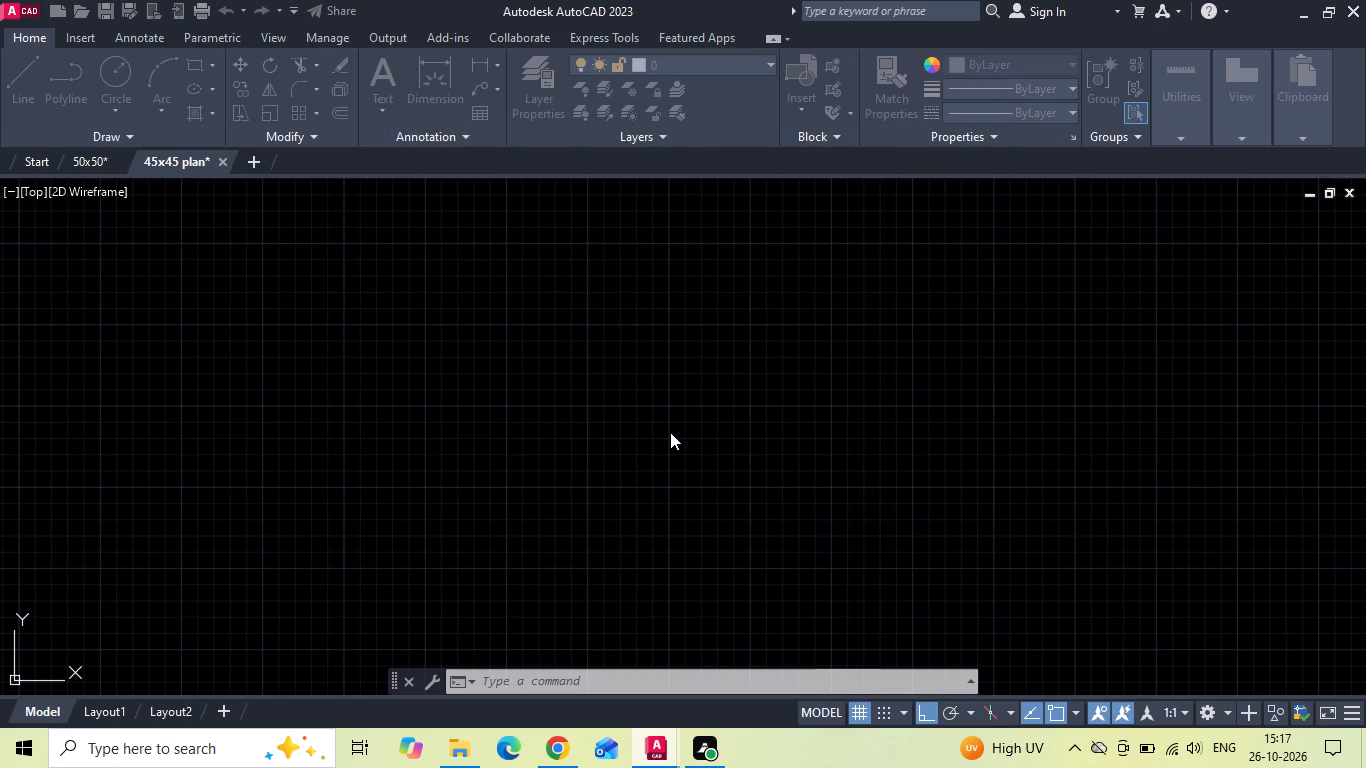
scroll(670, 432, down, 2)
scroll(688, 219, up, 2)
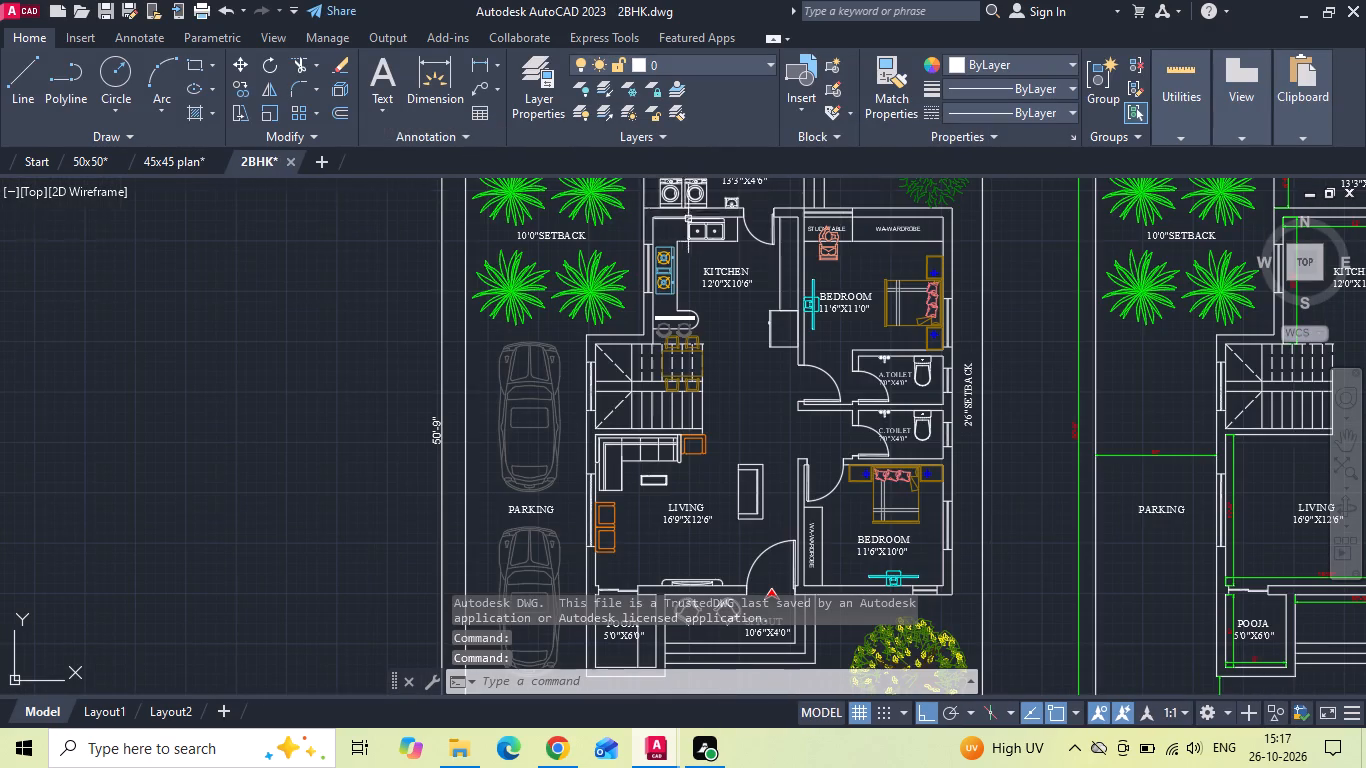
middle_drag(582, 222, 556, 285)
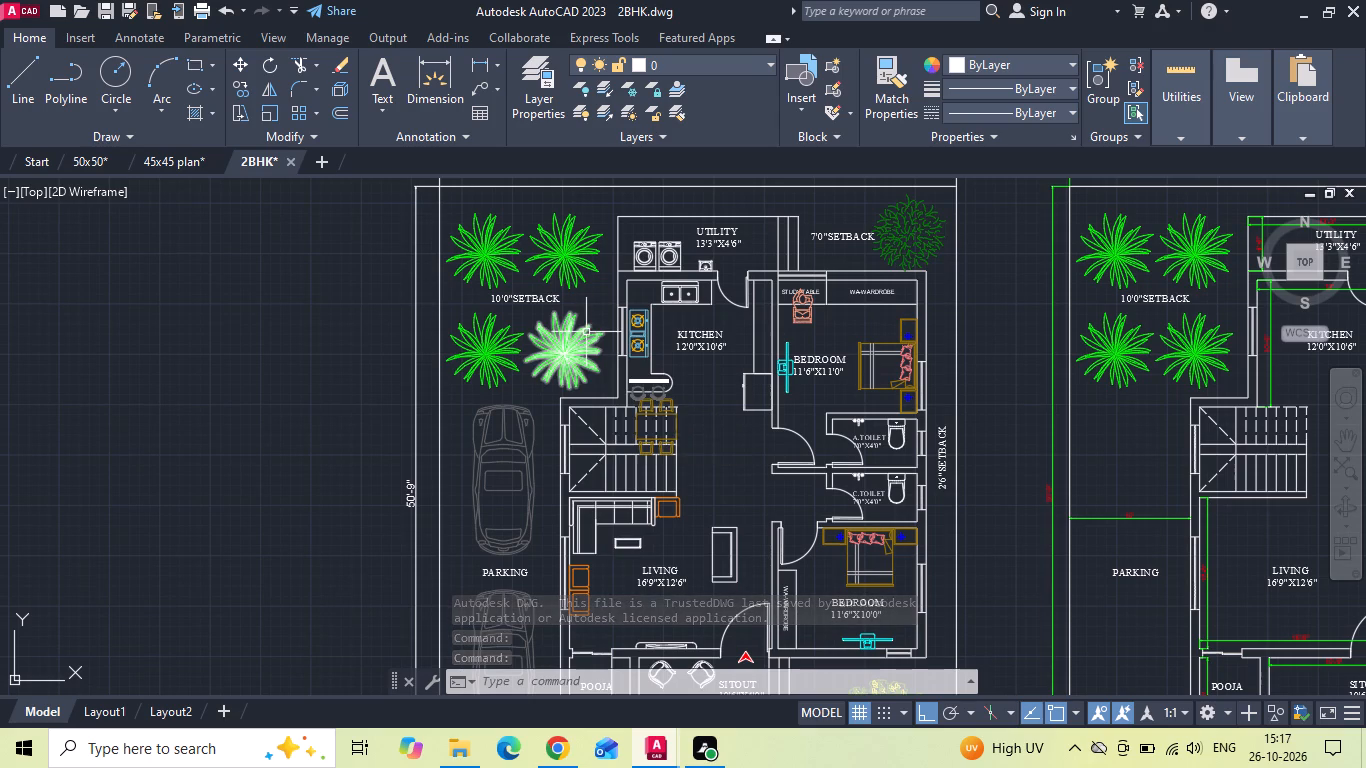
Open the 30x50 drawing from the 23102026 folder.
click(6, 7)
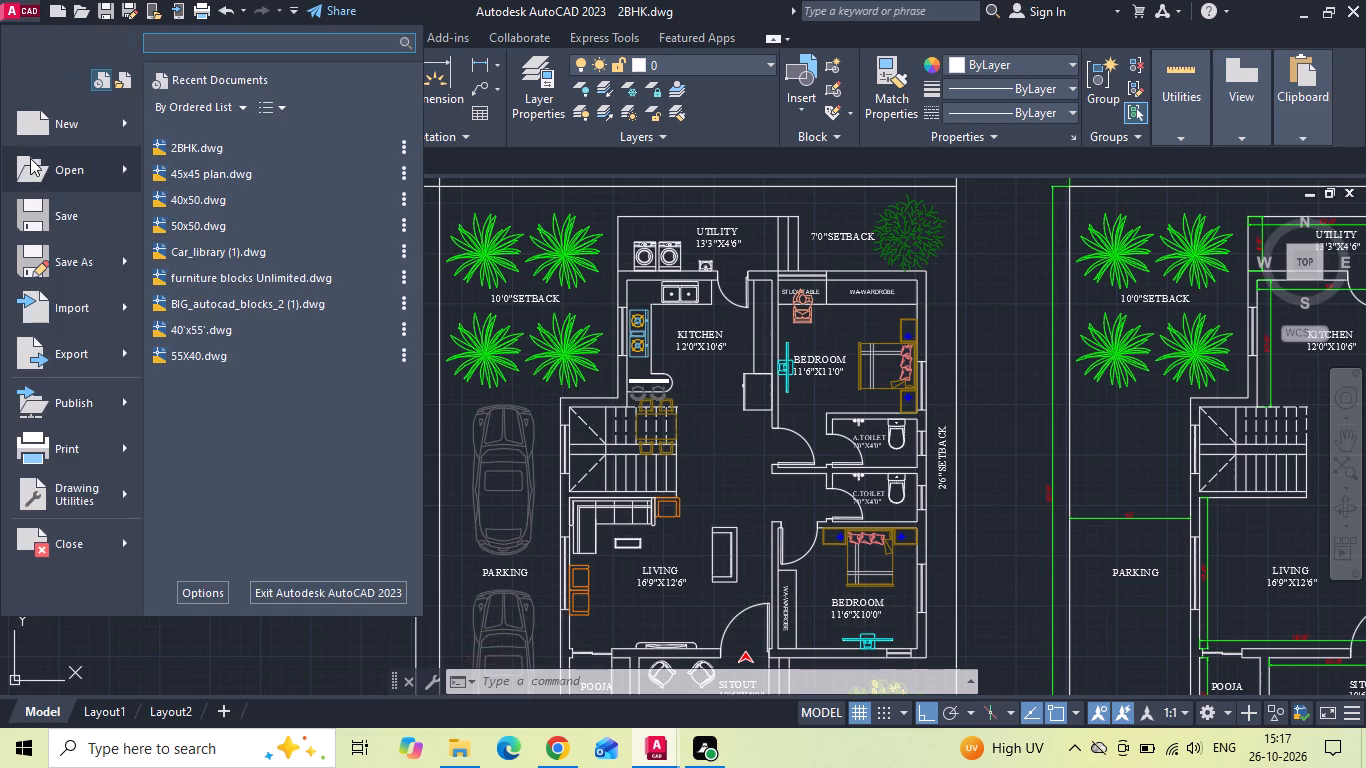
click(198, 144)
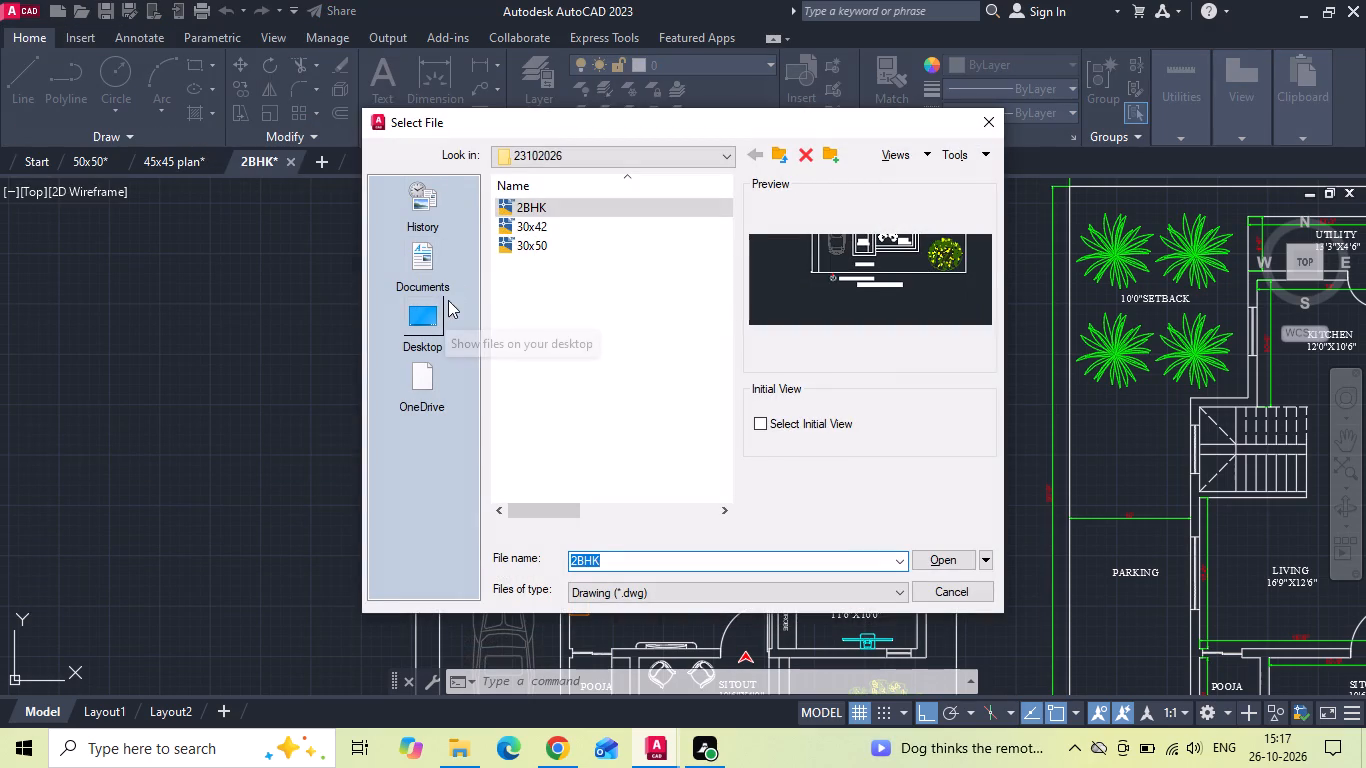
click(542, 226)
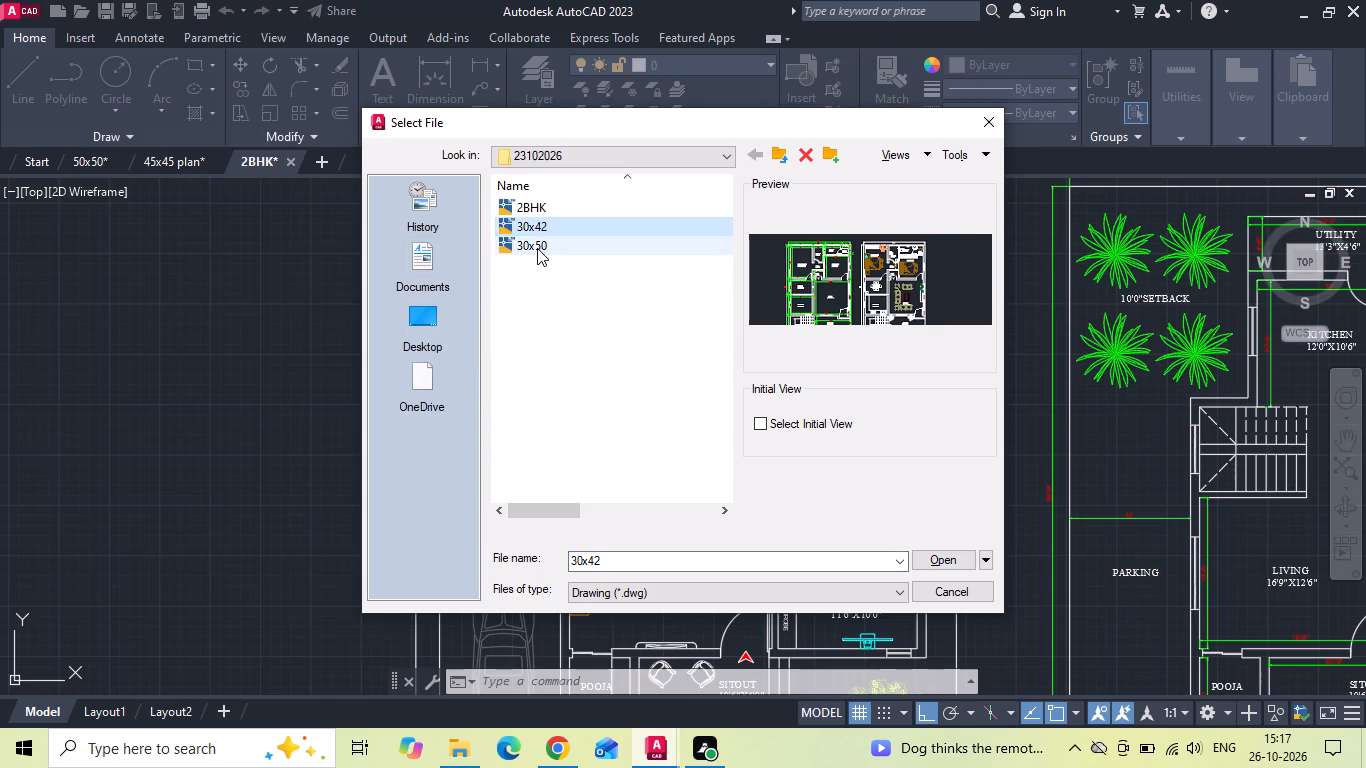
click(537, 239)
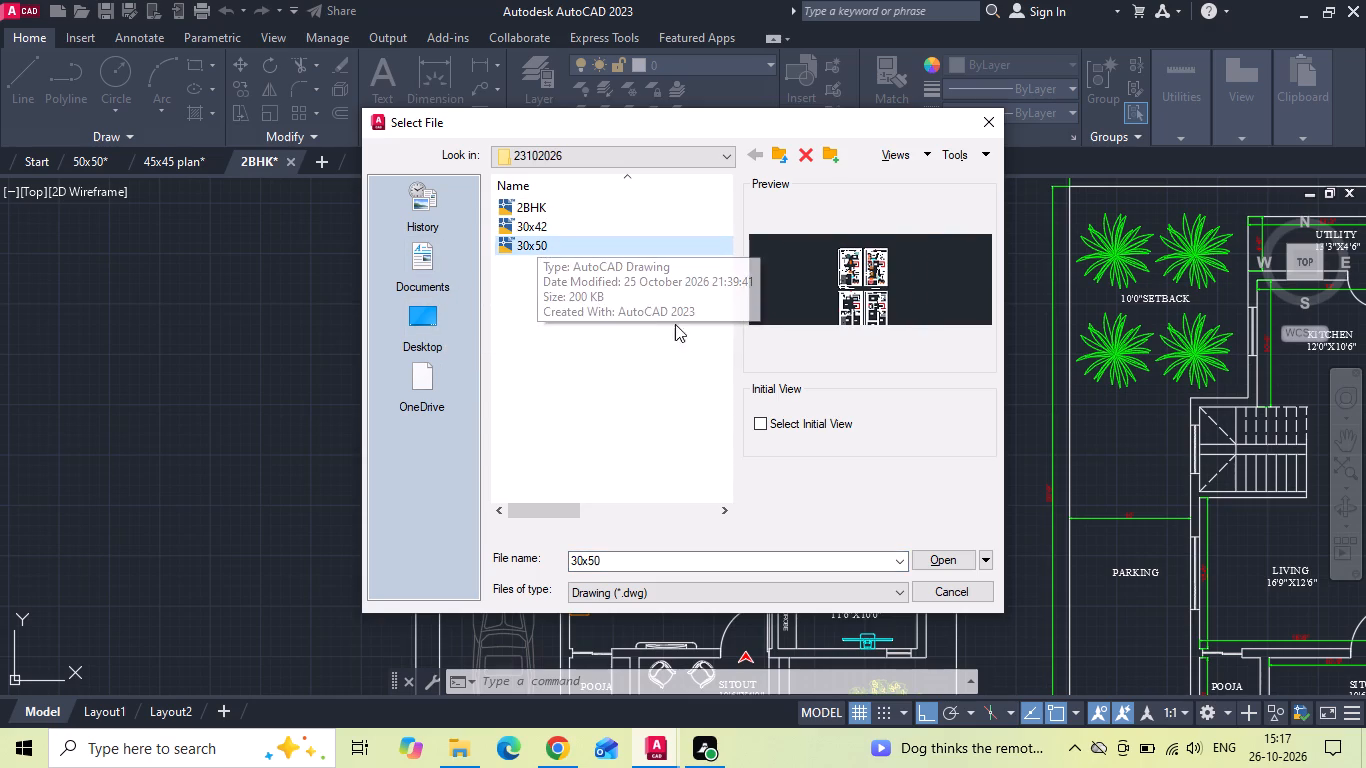
click(914, 563)
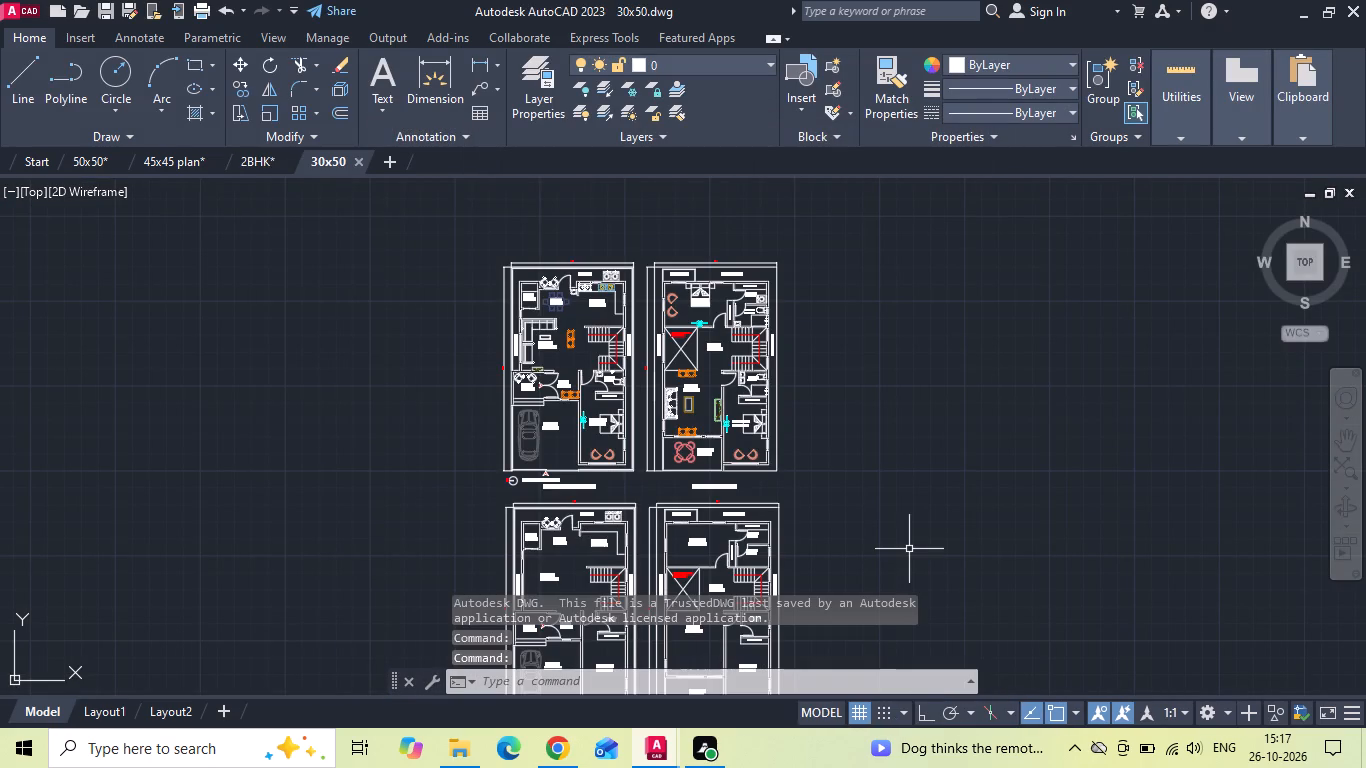
Copy the six-chair dining table with its label from the 30x50 ground floor plan into the dining area of the 50x50 drawing.
scroll(577, 372, up, 1)
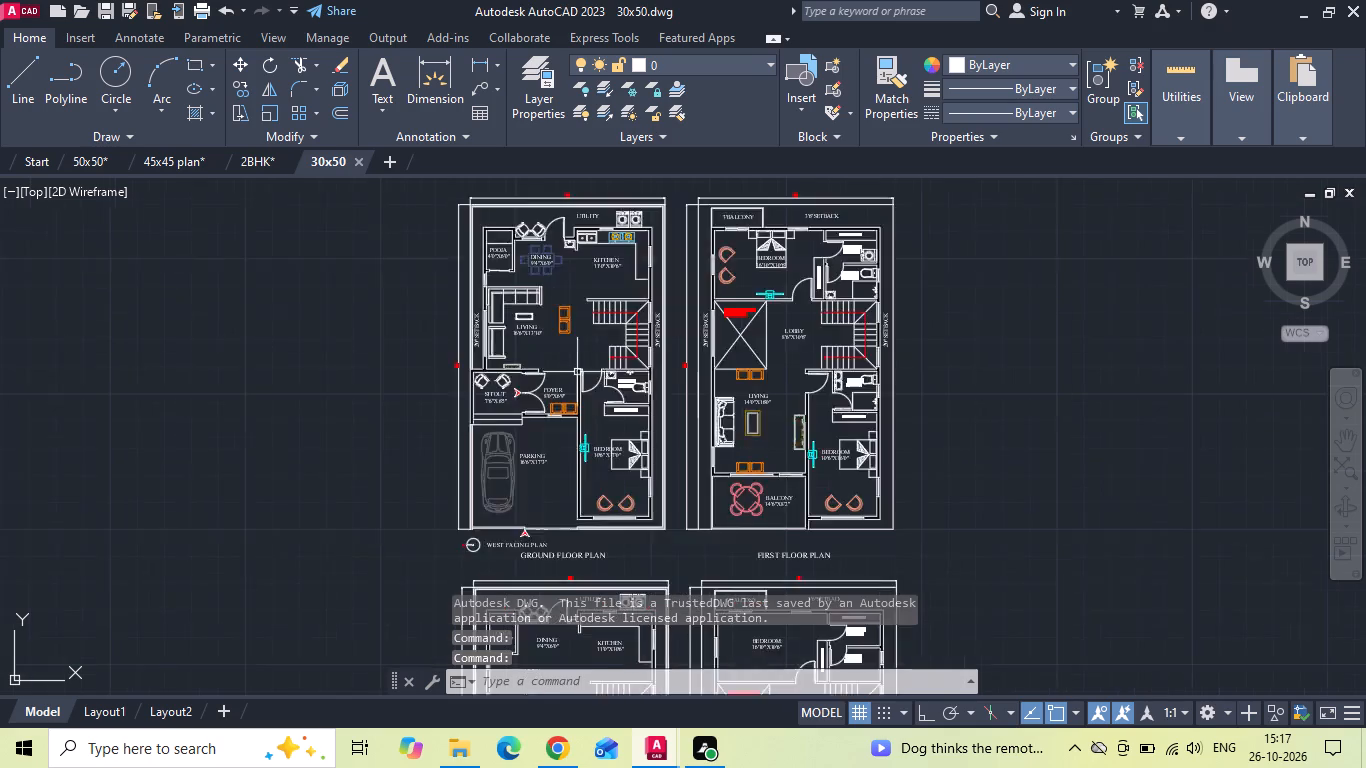
scroll(576, 371, up, 1)
scroll(537, 179, up, 4)
middle_drag(357, 231, 369, 290)
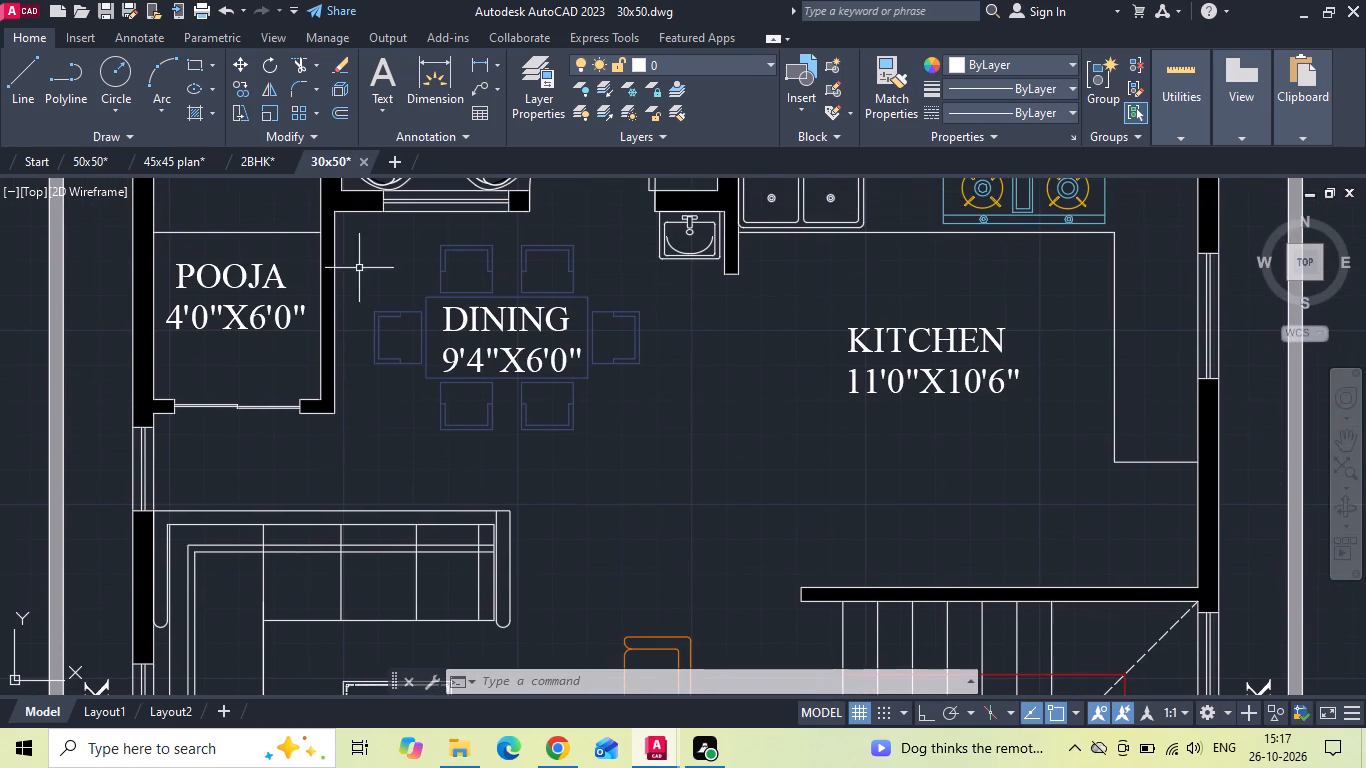
drag(347, 224, 359, 277)
click(649, 483)
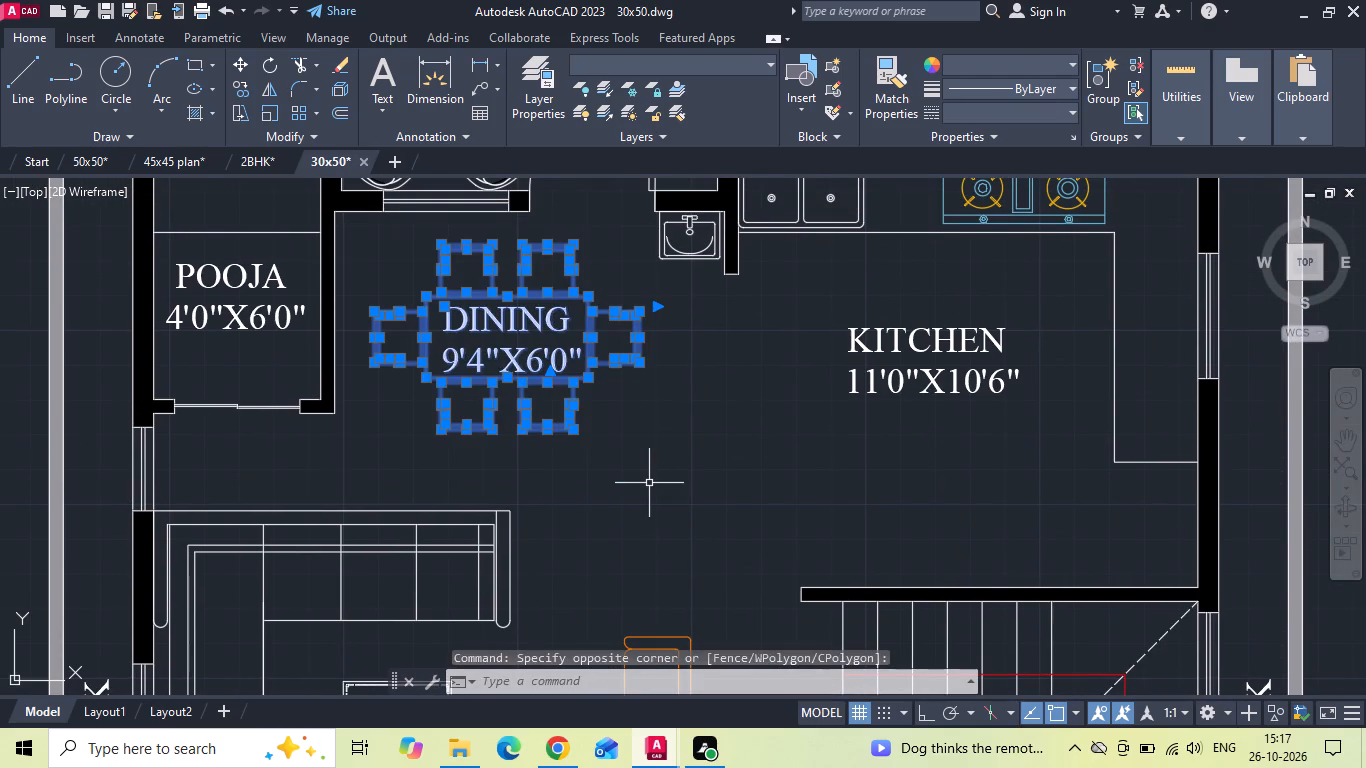
key(ctrl+c)
click(81, 162)
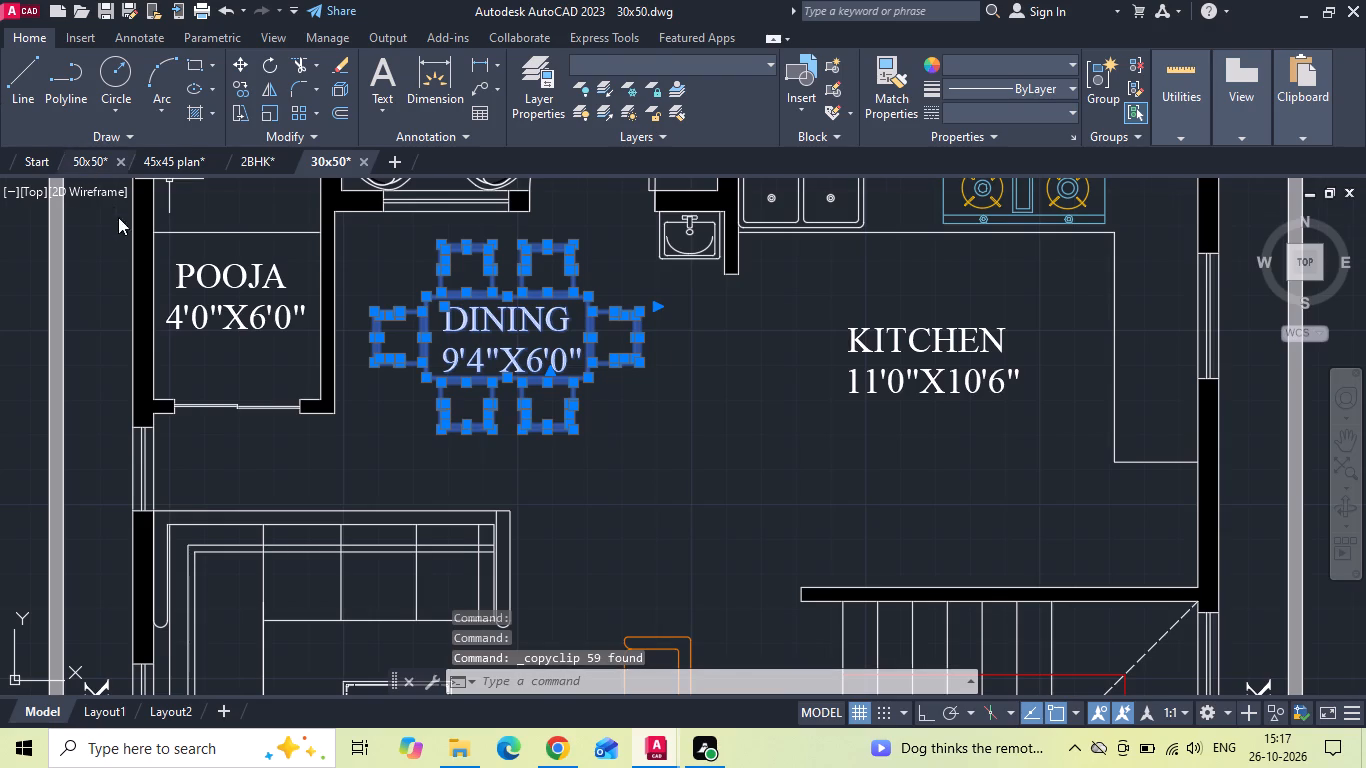
key(ctrl+v)
scroll(952, 431, up, 2)
scroll(839, 396, up, 2)
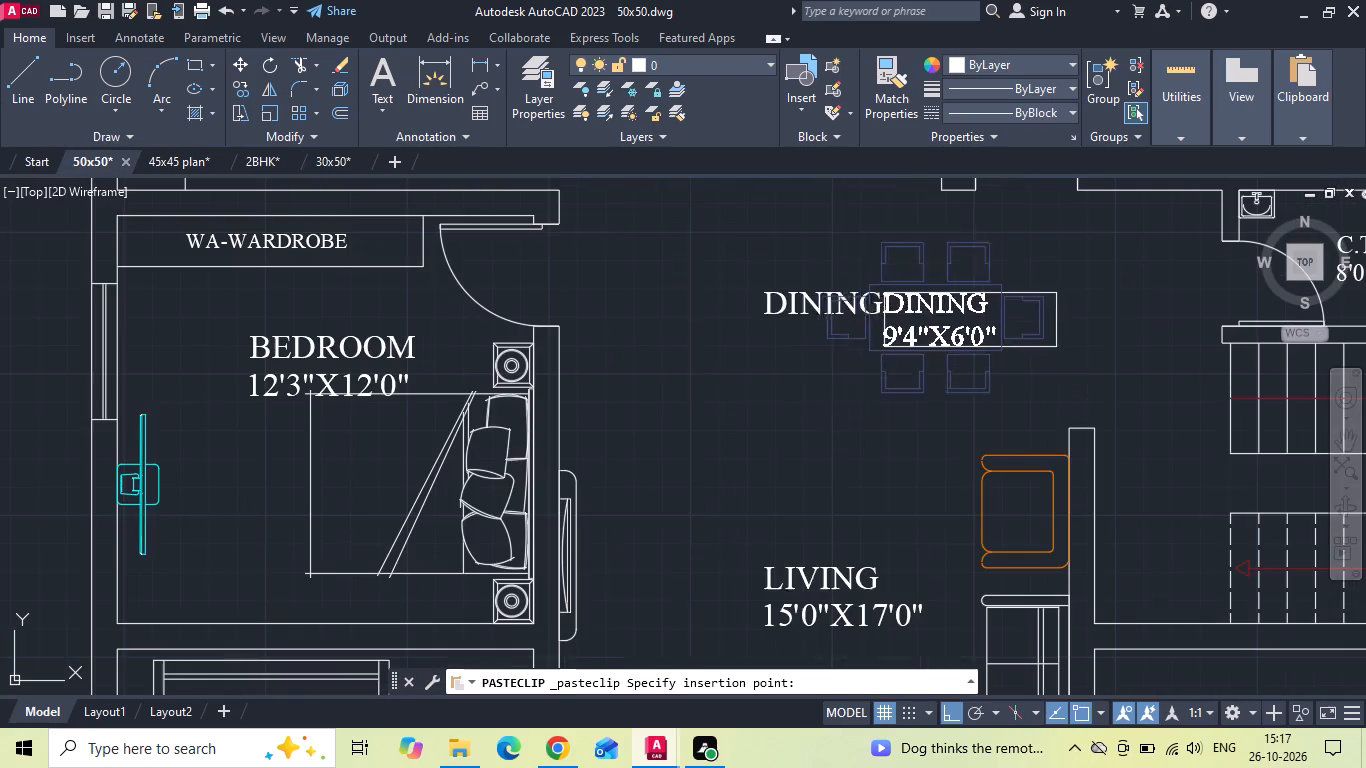
click(652, 366)
key(Escape)
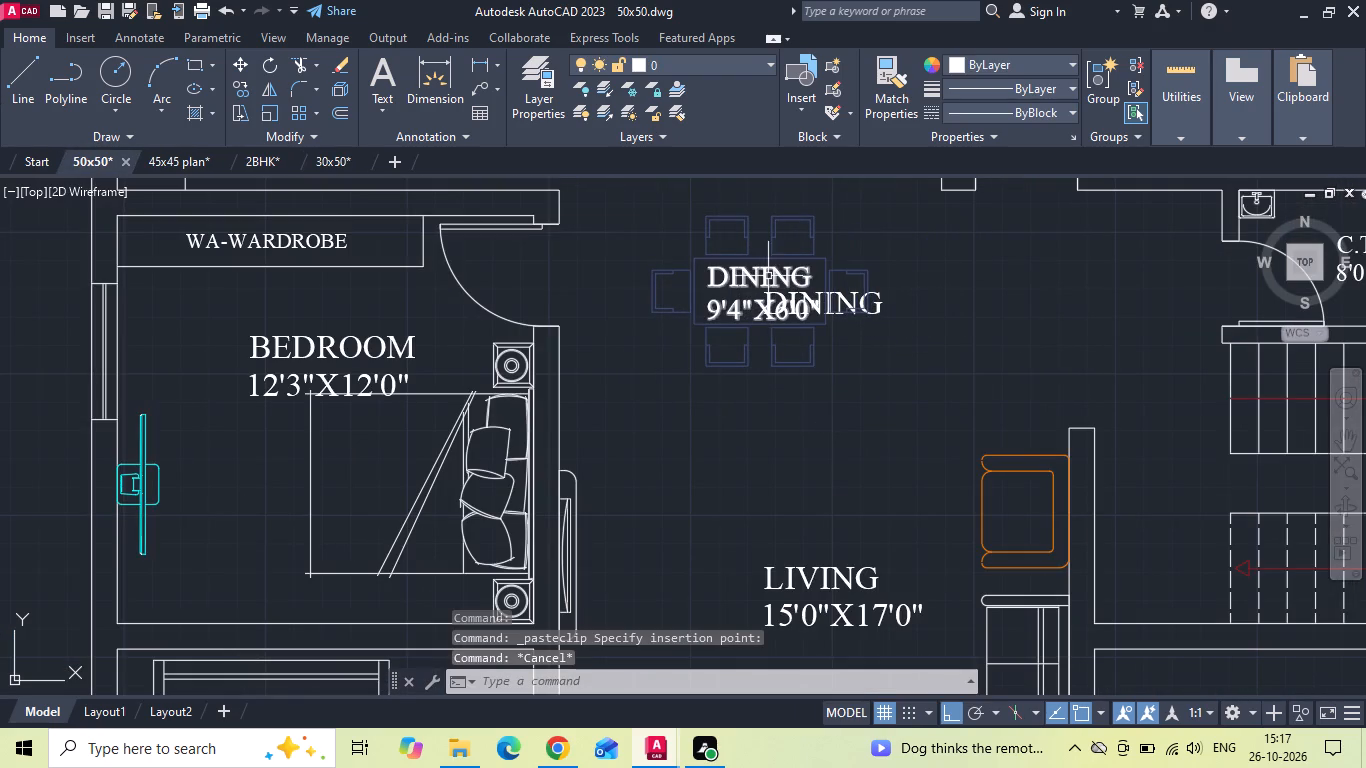
Delete the pasted DINING 9'4"X6'0" label, keeping the plan's own DINING label.
click(768, 276)
key(Delete)
Compare the dining and living area of the redrawn plan with the reference floor plan image.
scroll(736, 370, down, 2)
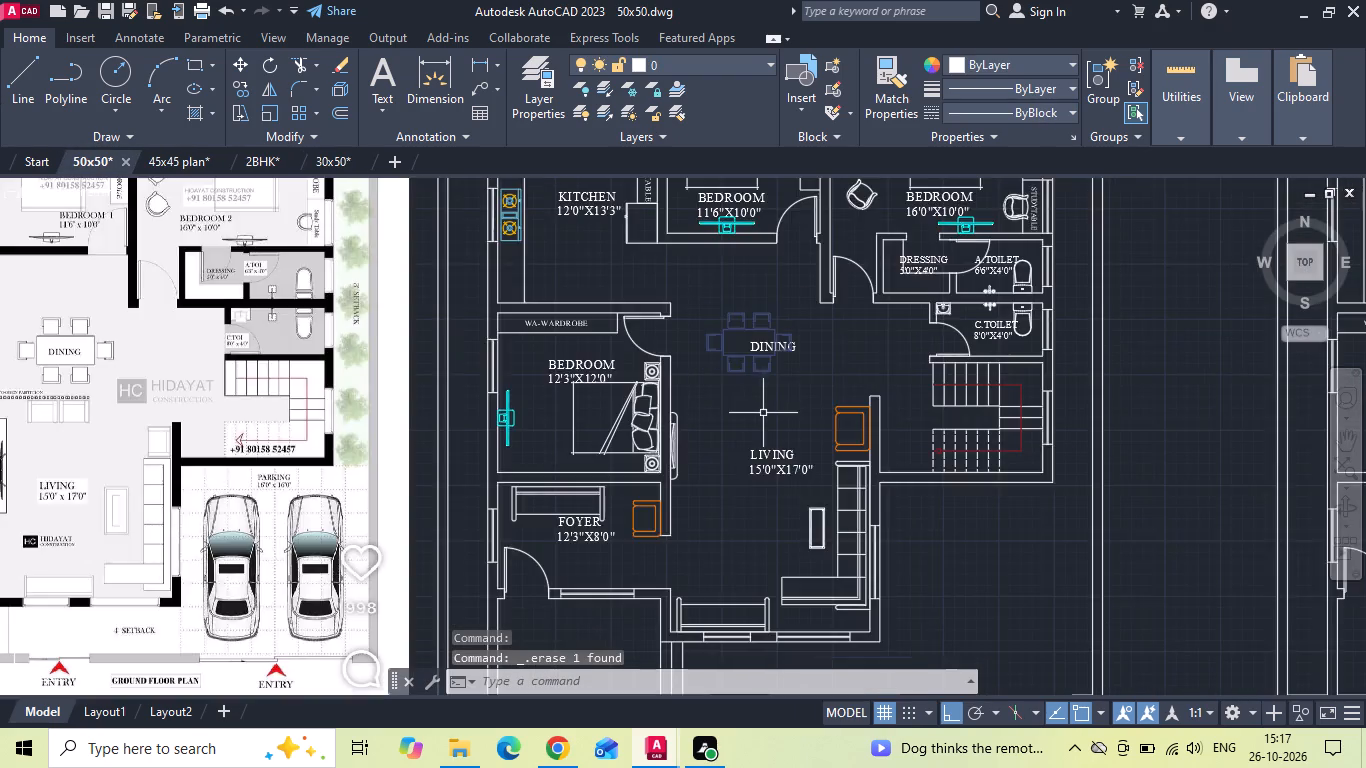
scroll(758, 415, down, 2)
scroll(756, 417, up, 3)
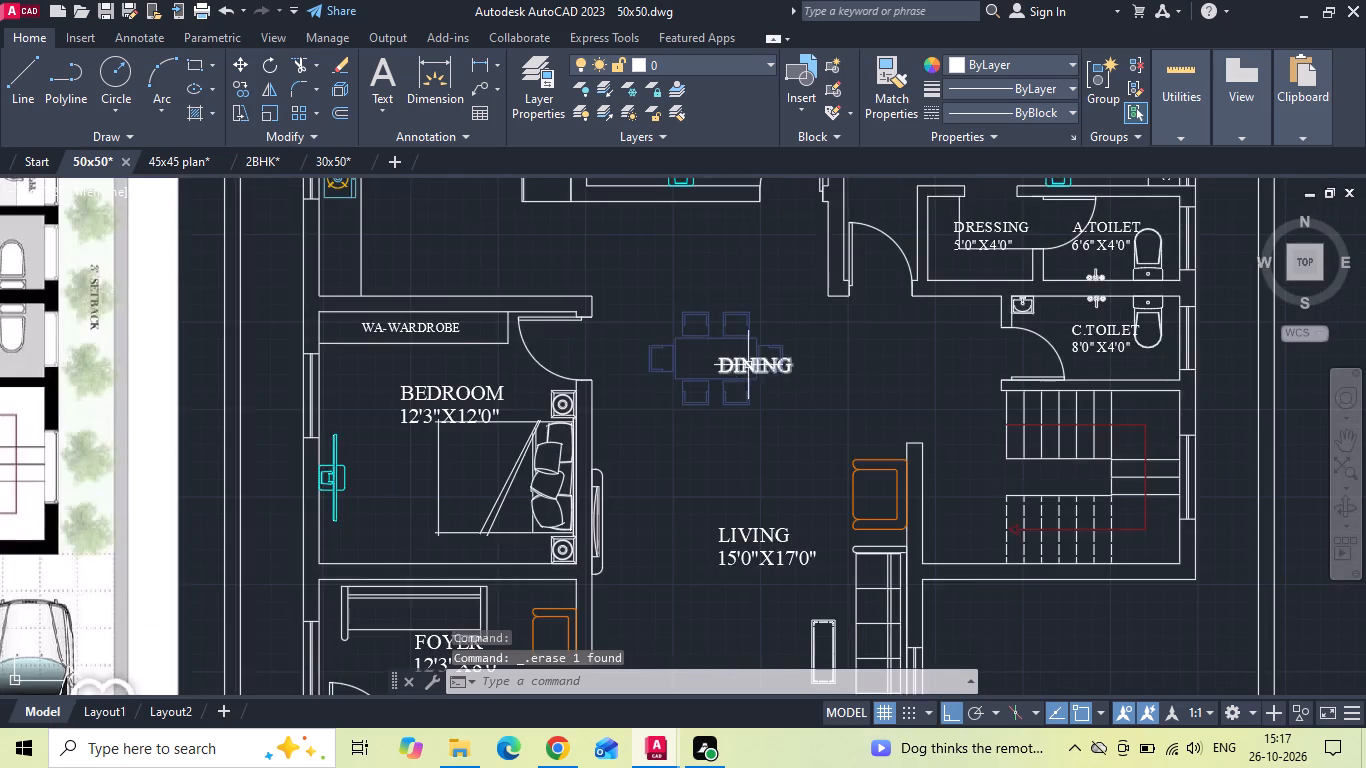
scroll(748, 380, down, 1)
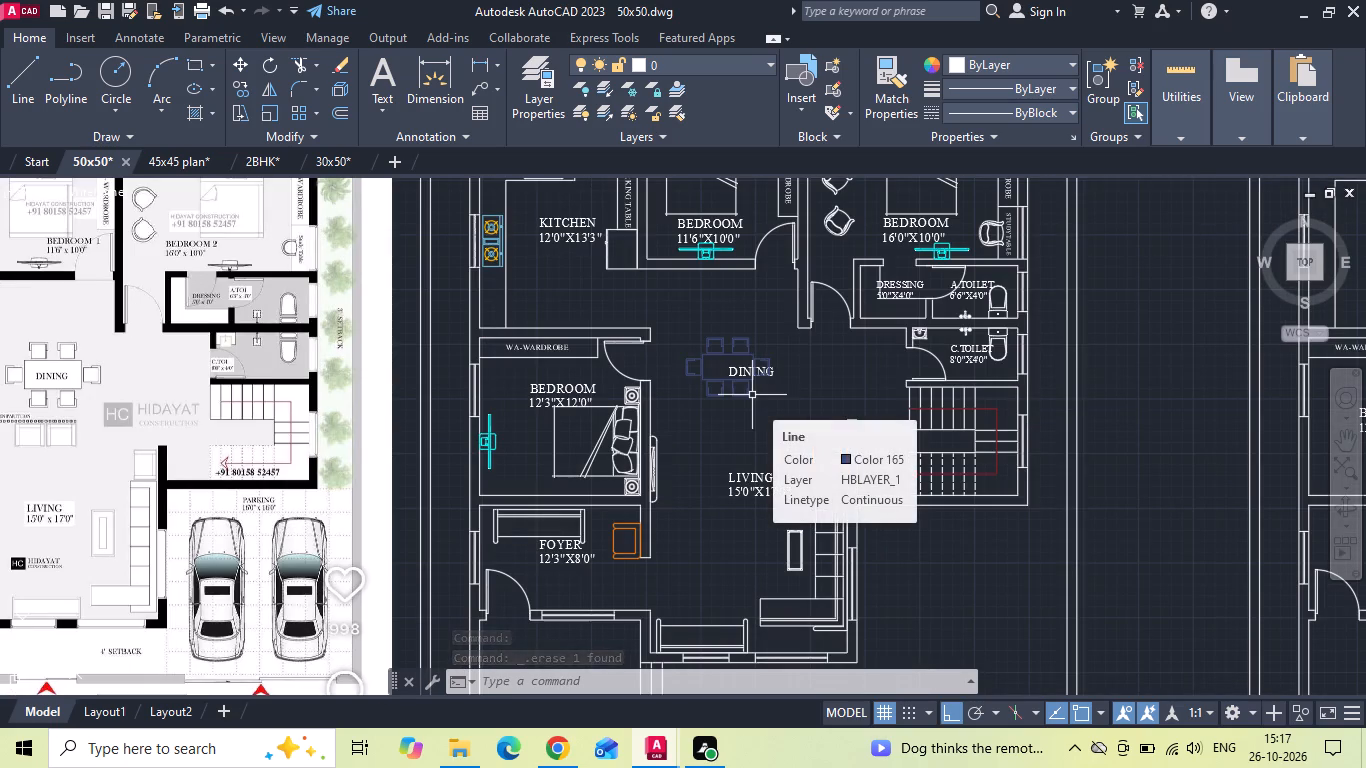
scroll(752, 395, down, 1)
scroll(266, 425, up, 1)
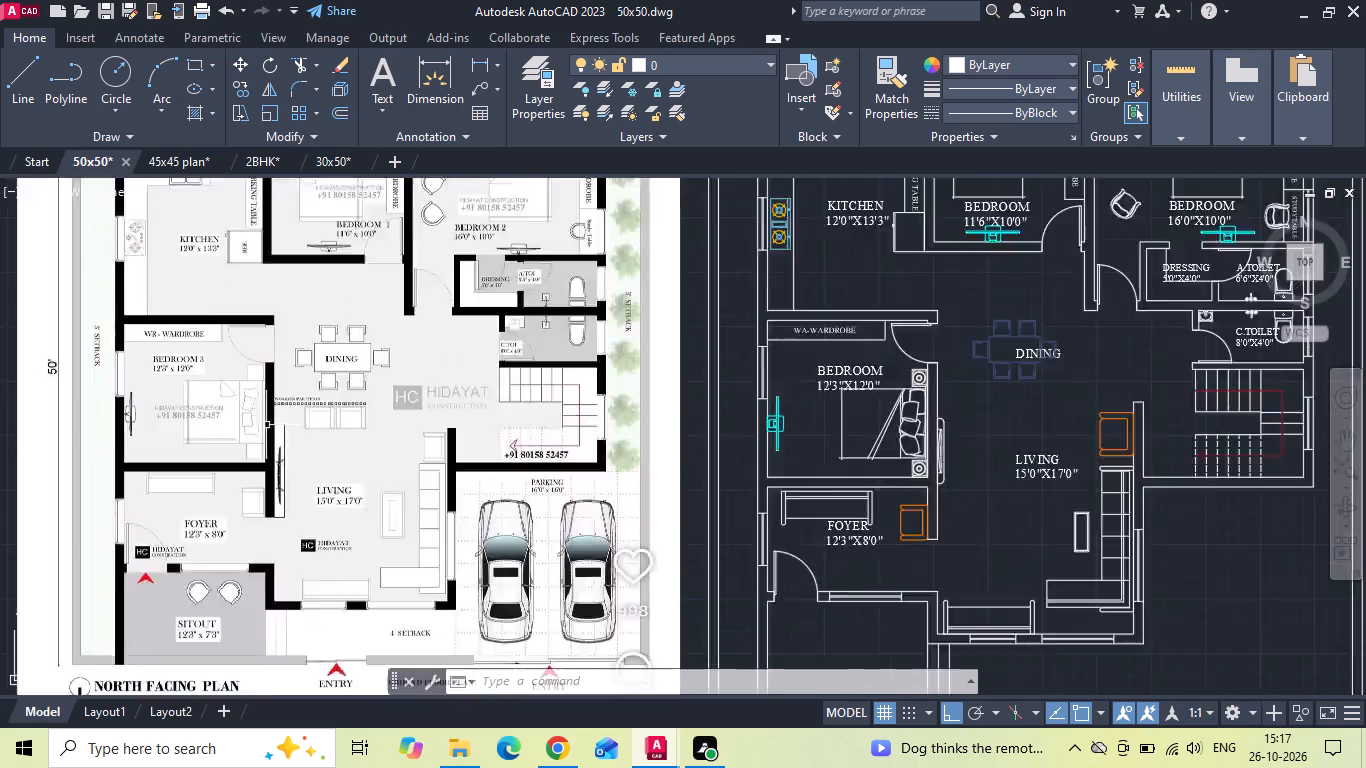
scroll(266, 420, up, 3)
scroll(283, 410, down, 2)
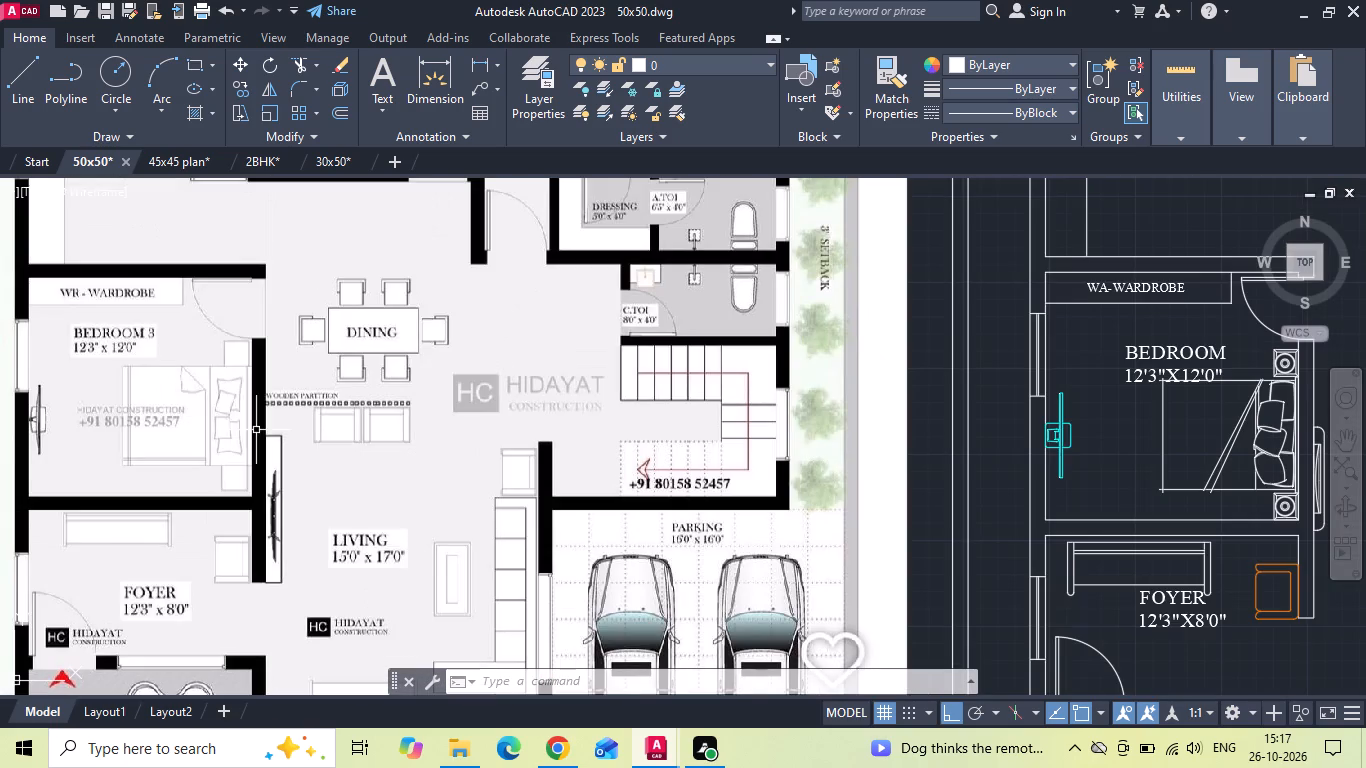
middle_drag(507, 427, 252, 465)
scroll(497, 434, down, 1)
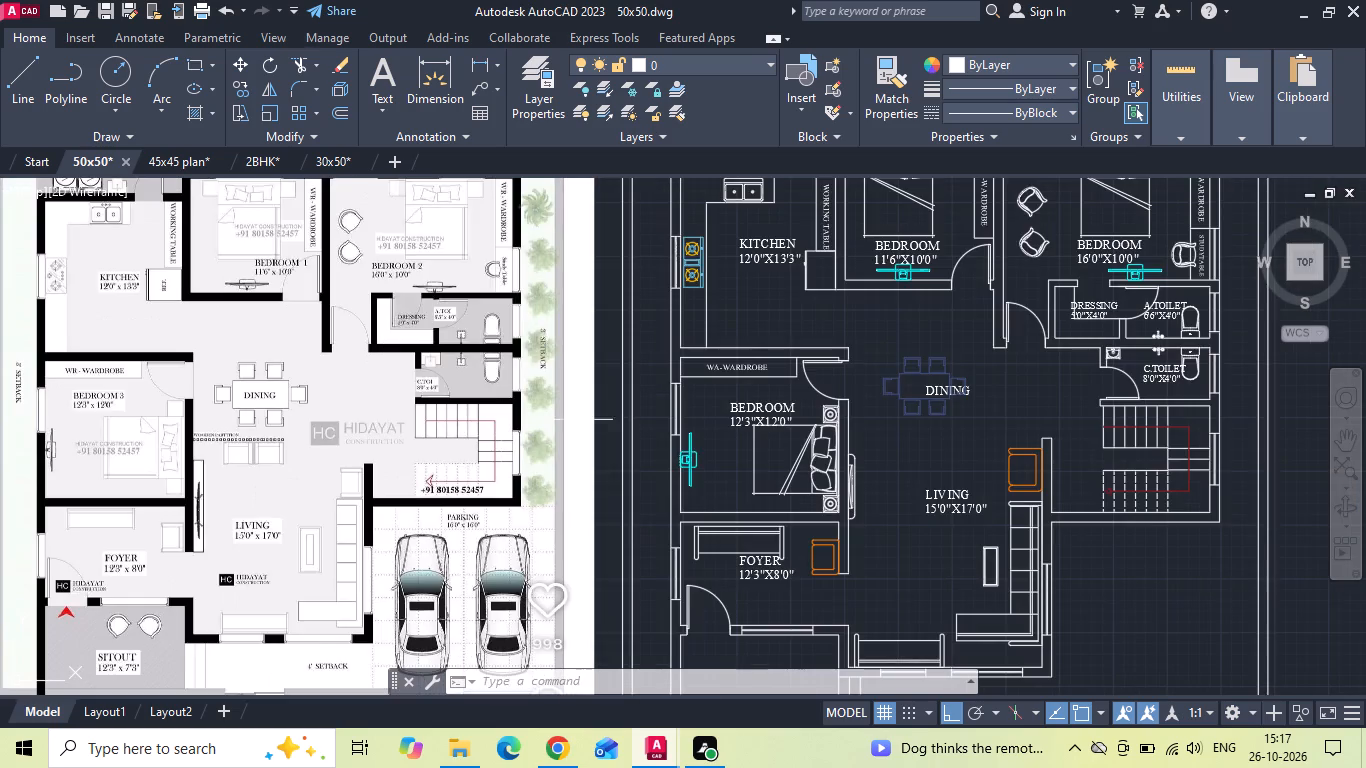
Move the DINING label onto the middle of the dining table with Ortho off.
scroll(775, 390, up, 1)
click(1041, 387)
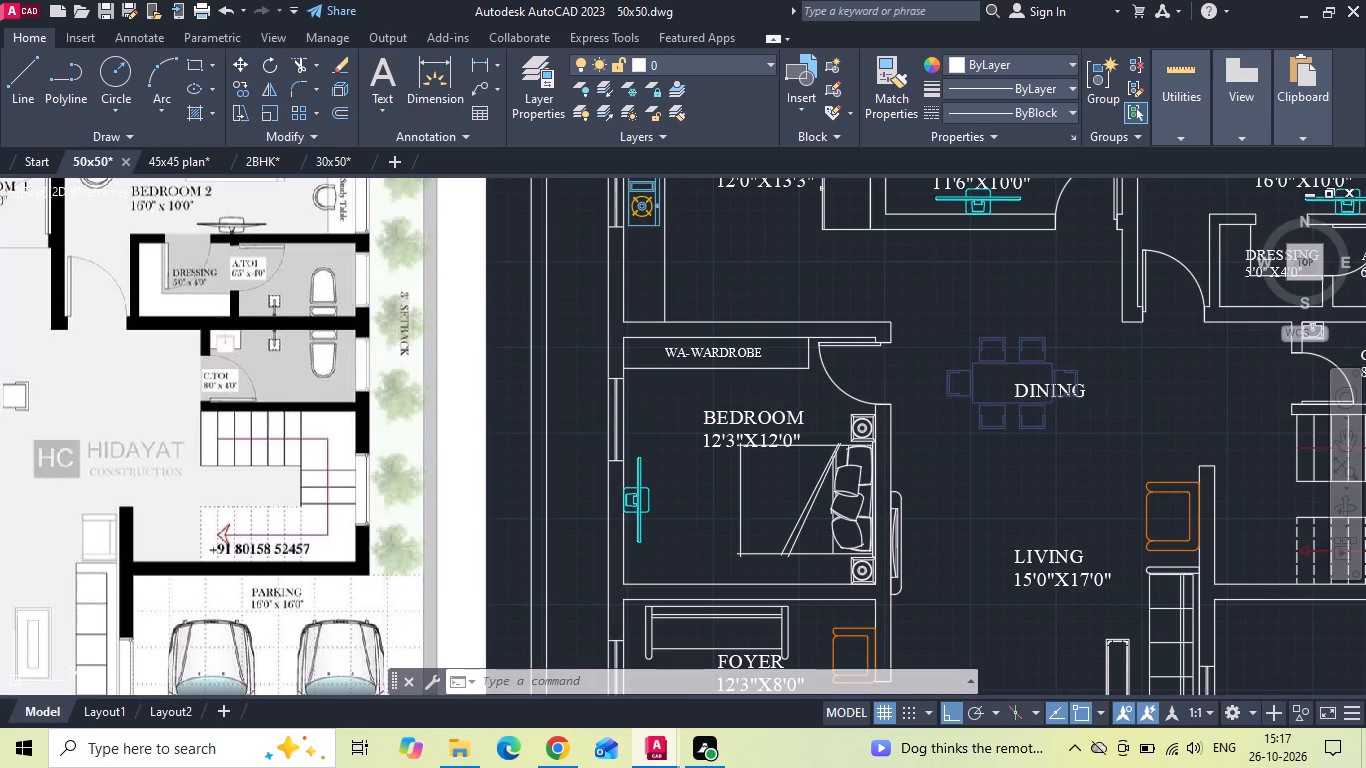
right_click(1041, 387)
click(1083, 368)
scroll(1197, 370, up, 1)
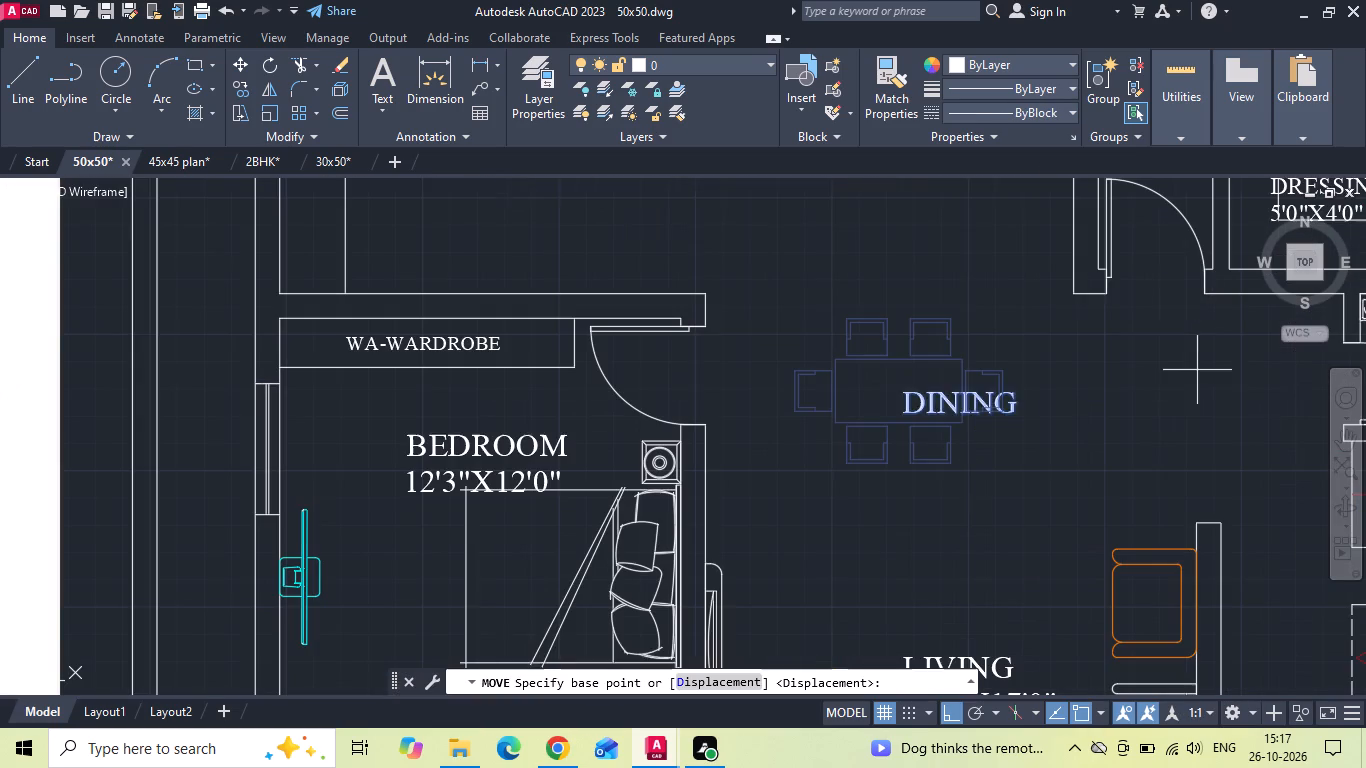
click(1192, 372)
key(F8)
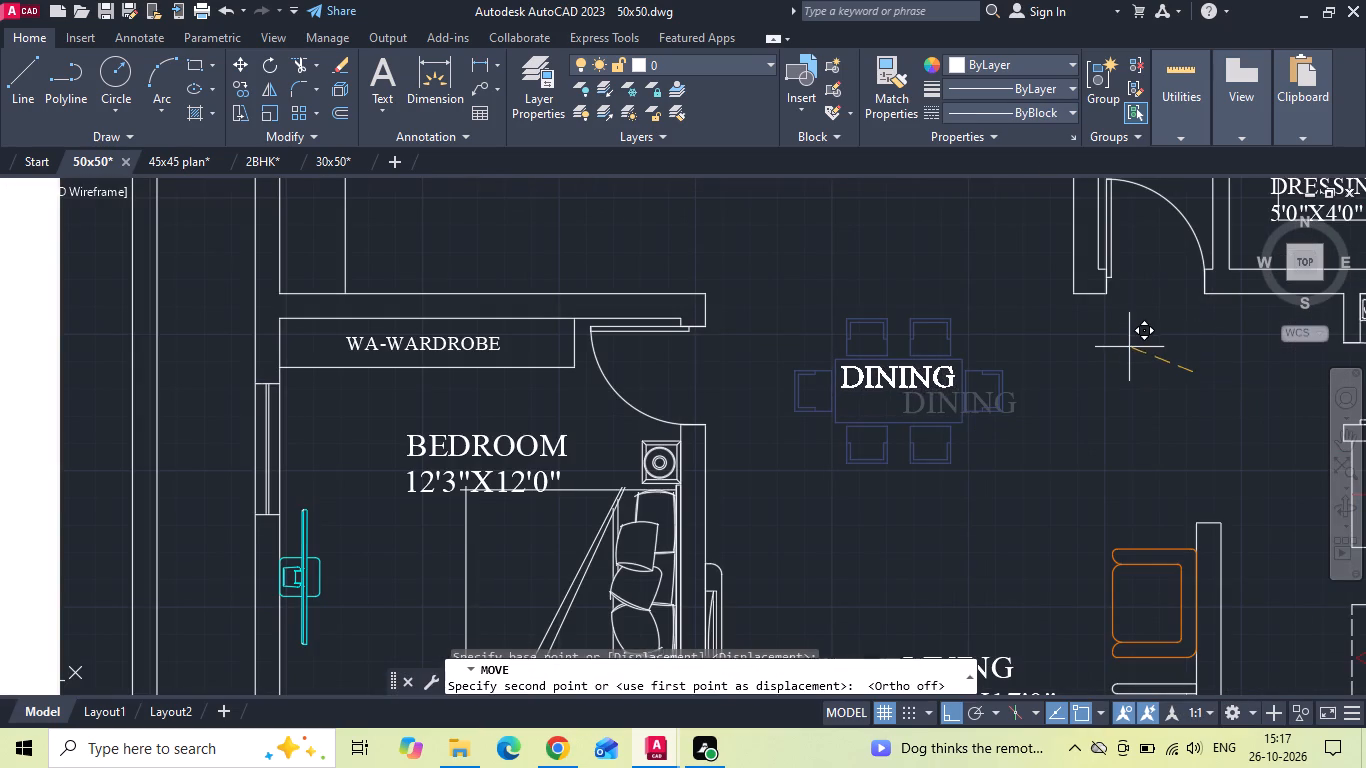
click(1130, 357)
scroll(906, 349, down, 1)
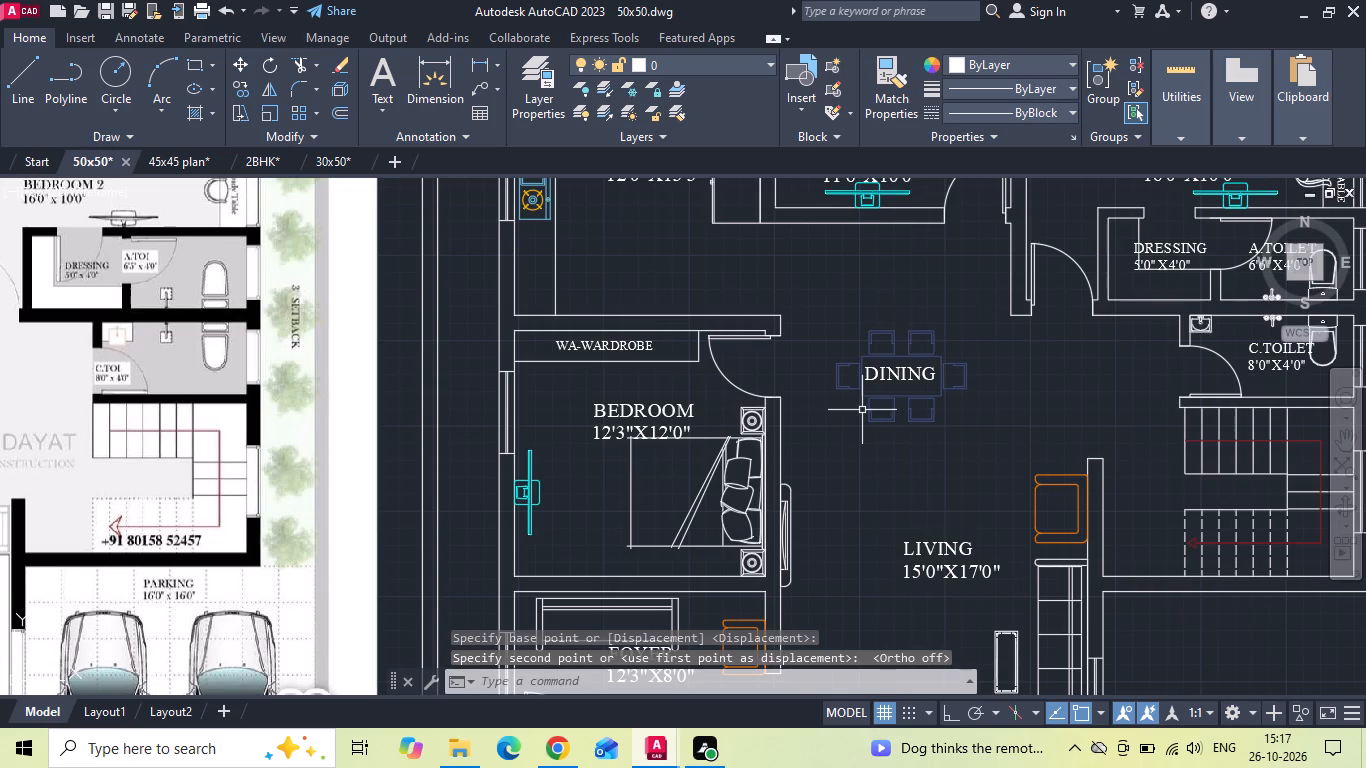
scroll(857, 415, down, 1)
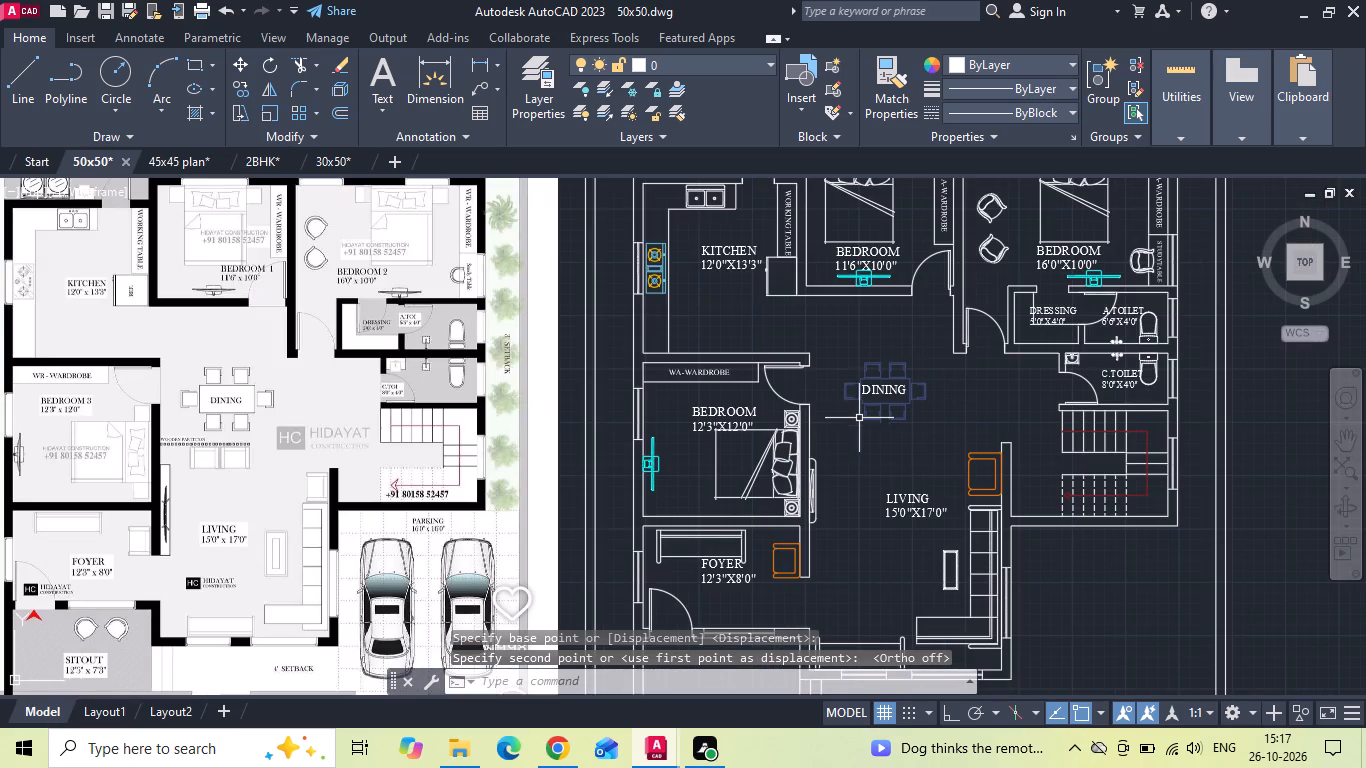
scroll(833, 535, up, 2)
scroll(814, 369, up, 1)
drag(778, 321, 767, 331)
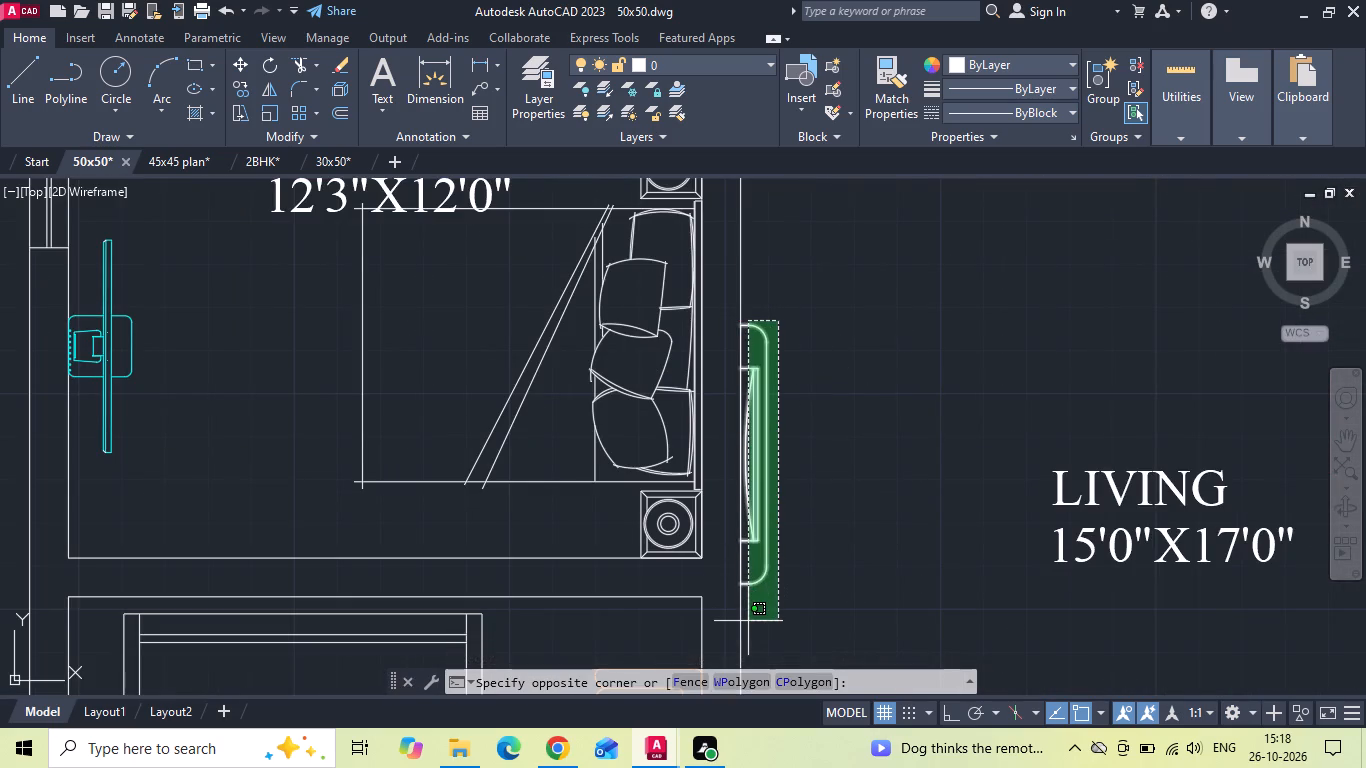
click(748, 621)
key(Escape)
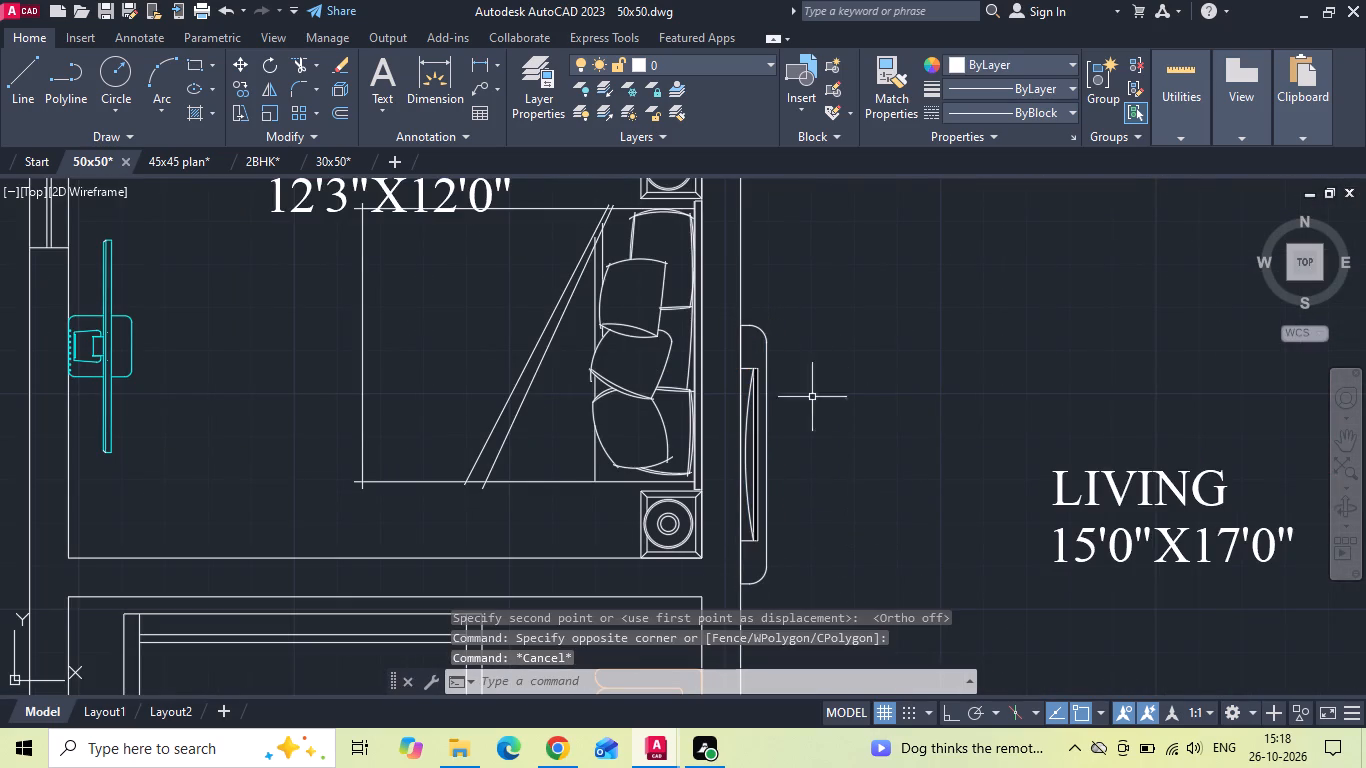
Move the living room TV unit 6 inches horizontally away from the bedroom wall with Ortho on.
drag(804, 303, 745, 376)
click(751, 599)
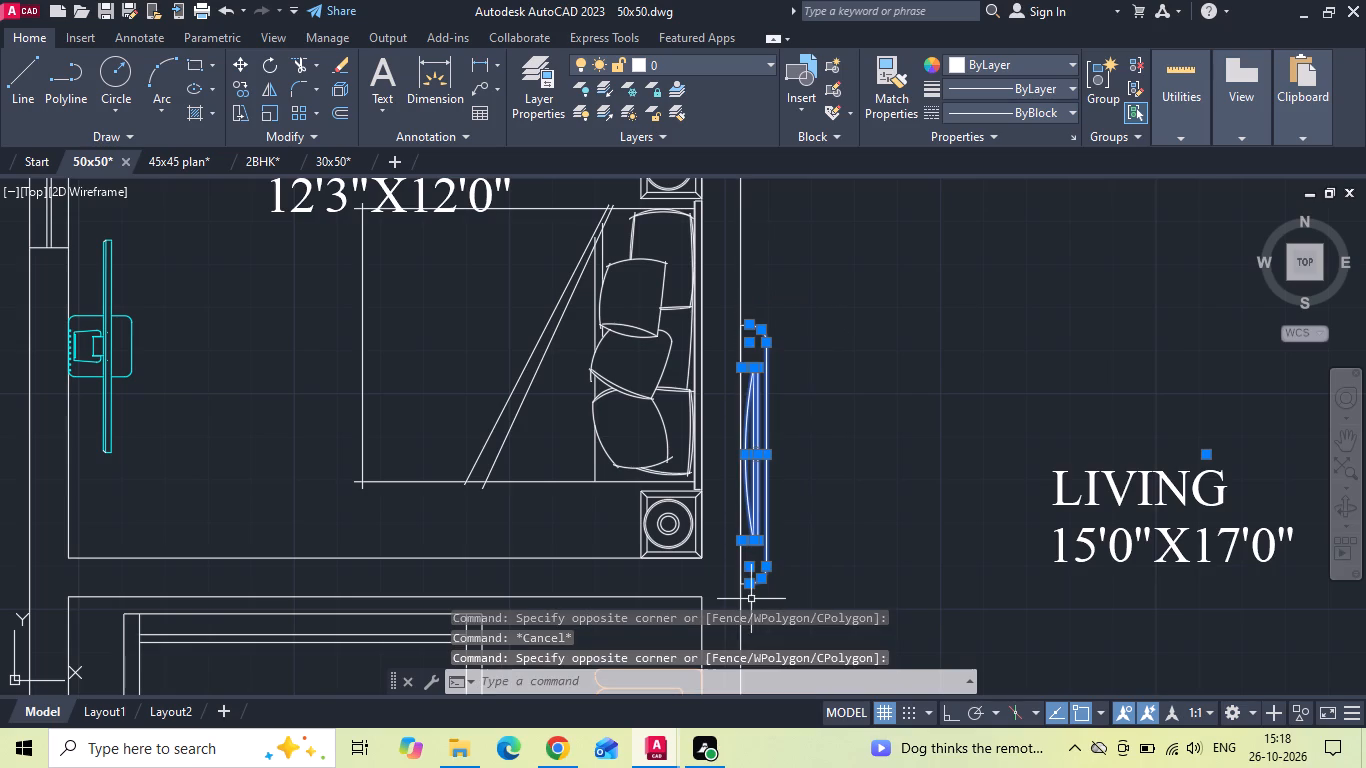
right_click(823, 429)
click(863, 381)
drag(867, 381, 877, 385)
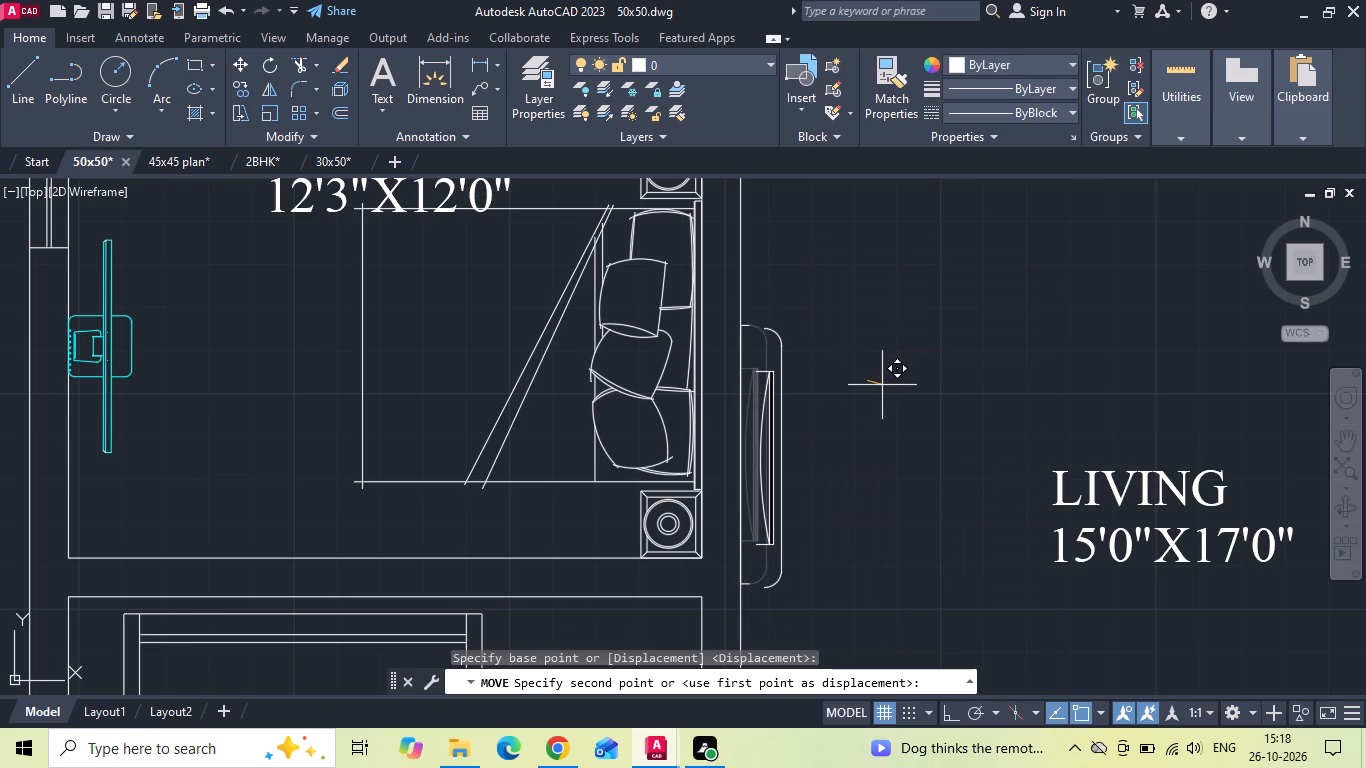
key(F8)
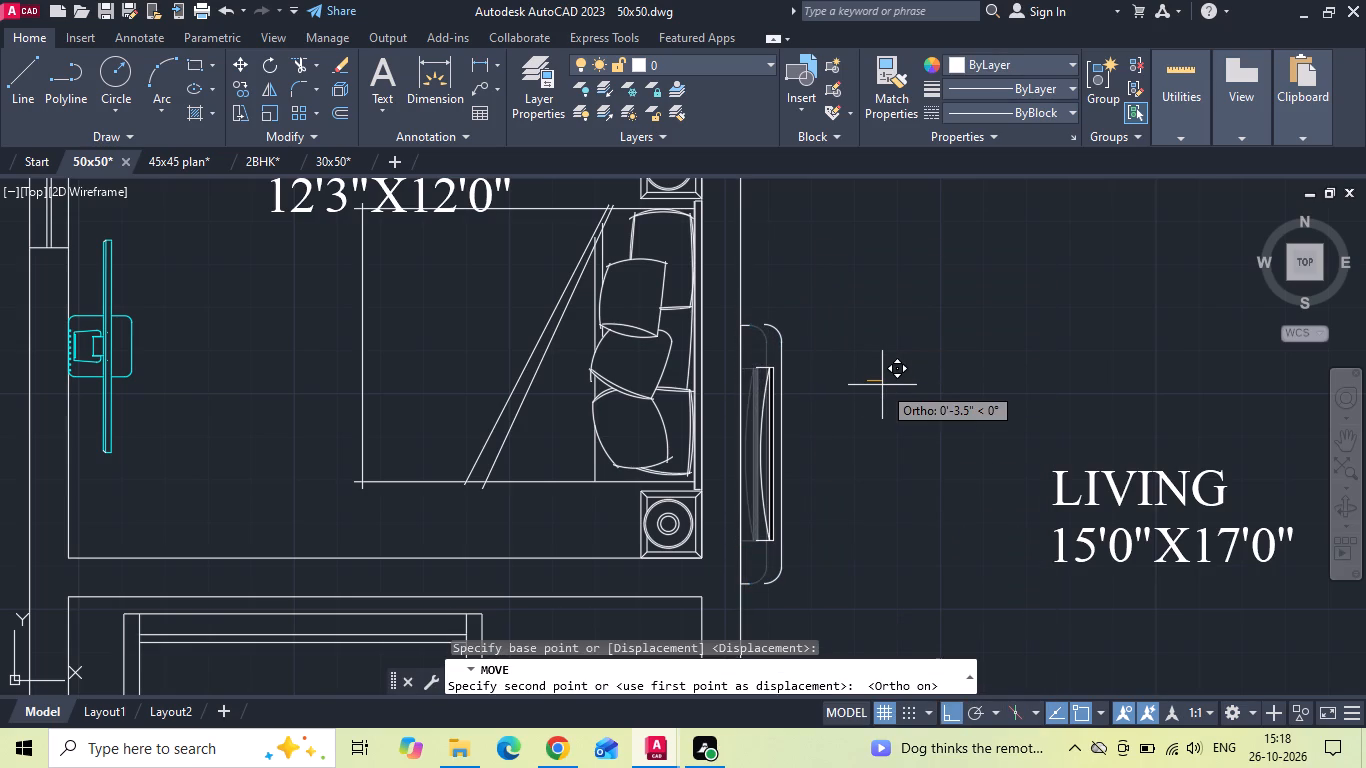
text(6)
key(space)
Extend both short end lines of the TV unit back to the bedroom wall.
text(EX)
key(x)
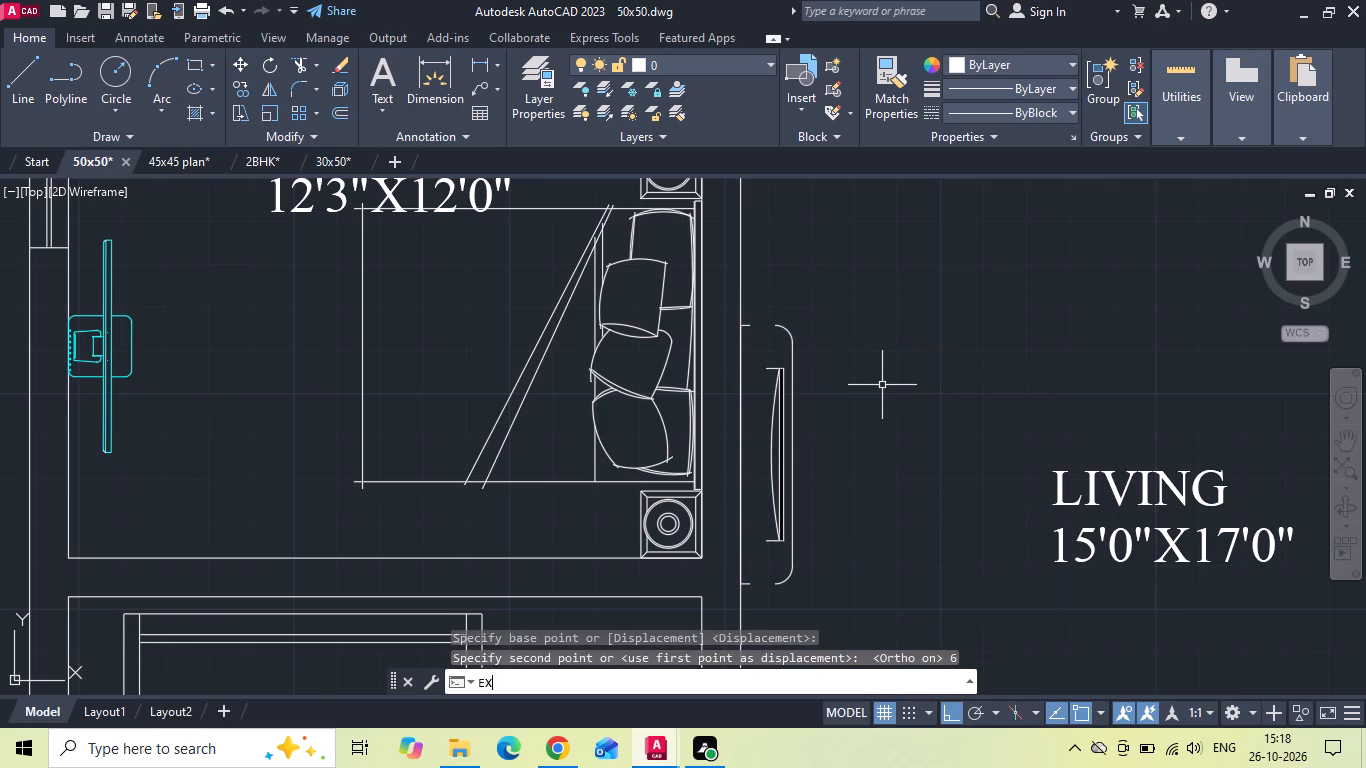
key(space)
key(space)
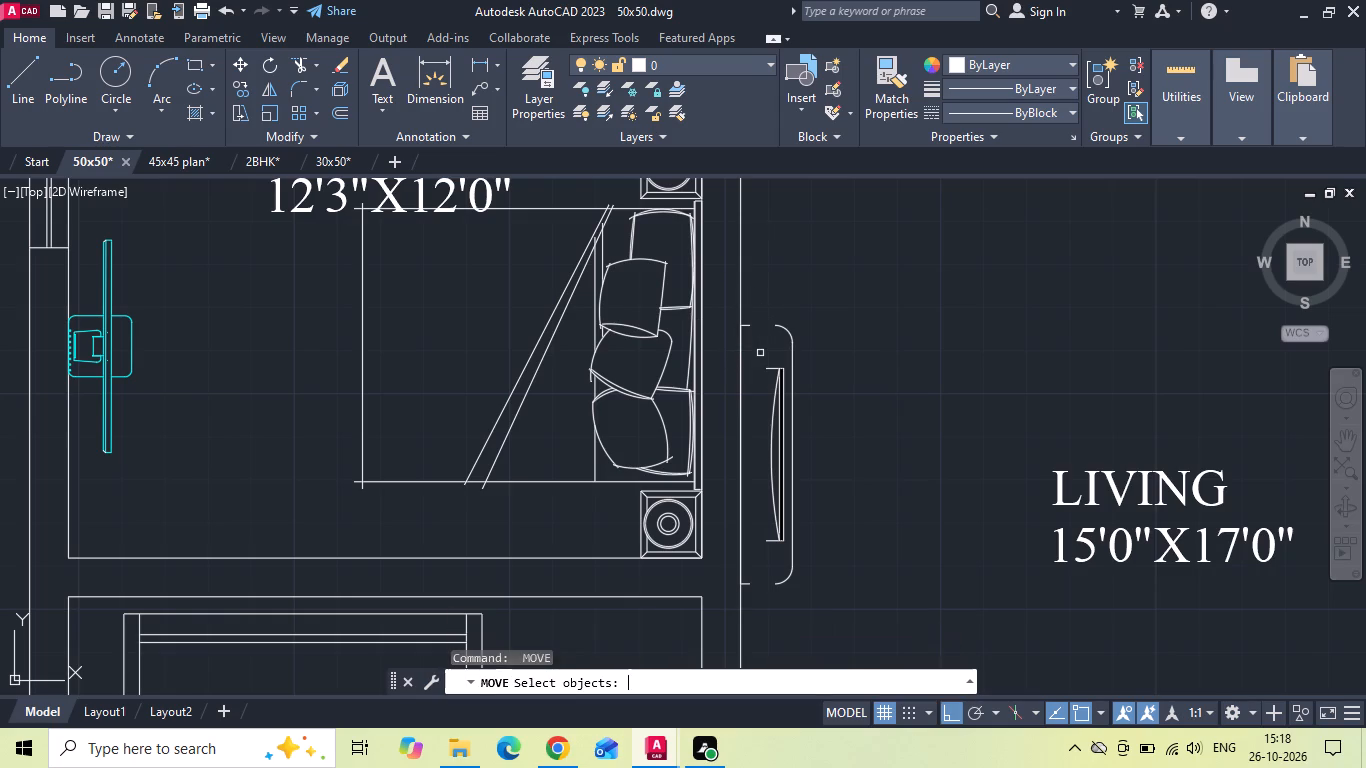
key(Escape)
text(EX)
key(space)
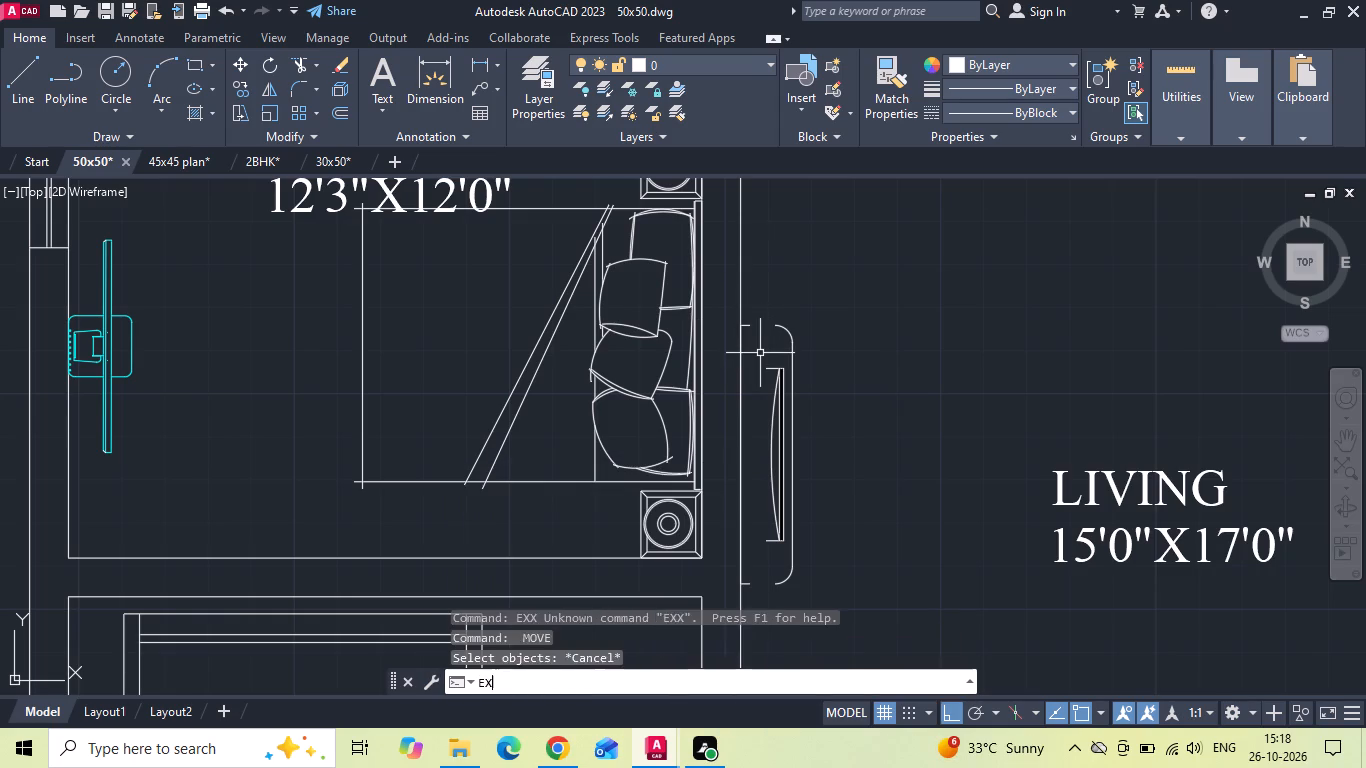
click(751, 326)
scroll(755, 447, up, 1)
middle_drag(754, 447, 756, 369)
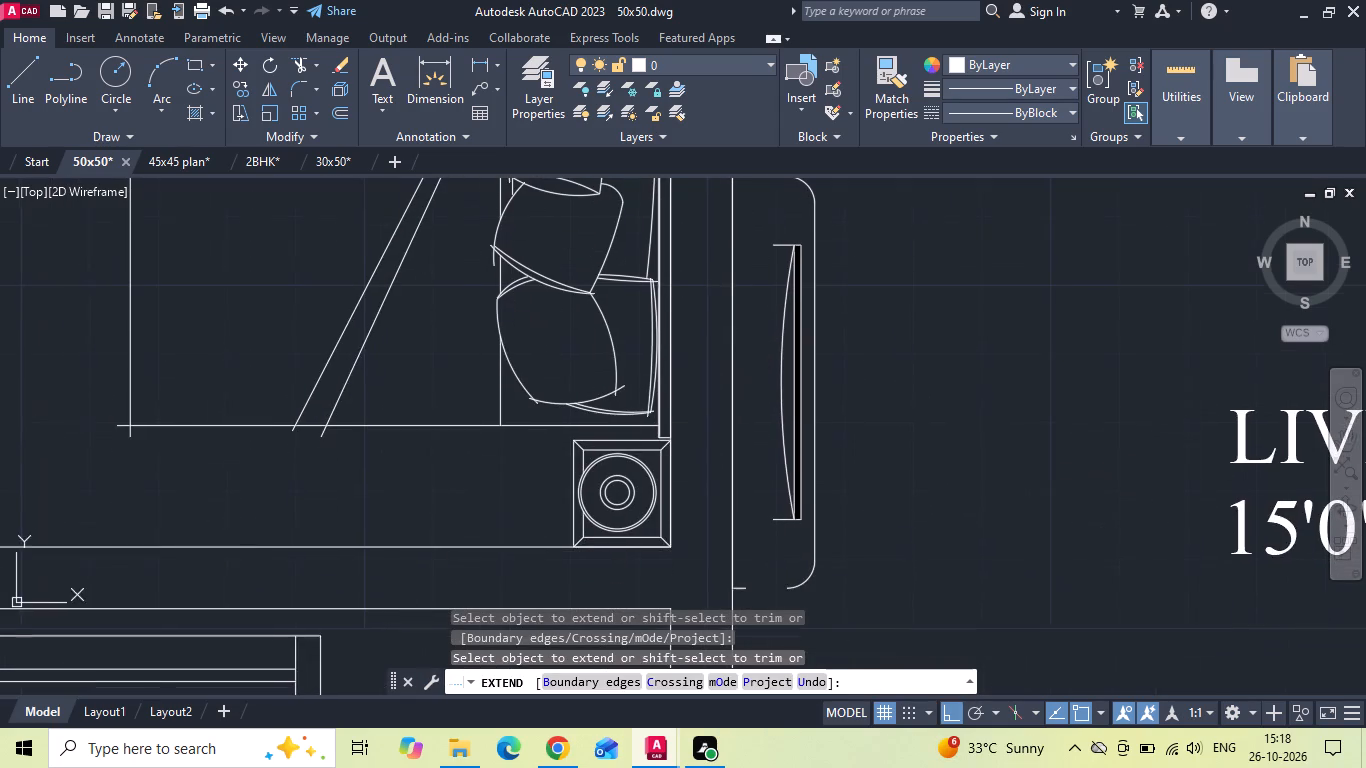
click(746, 589)
scroll(756, 335, down, 2)
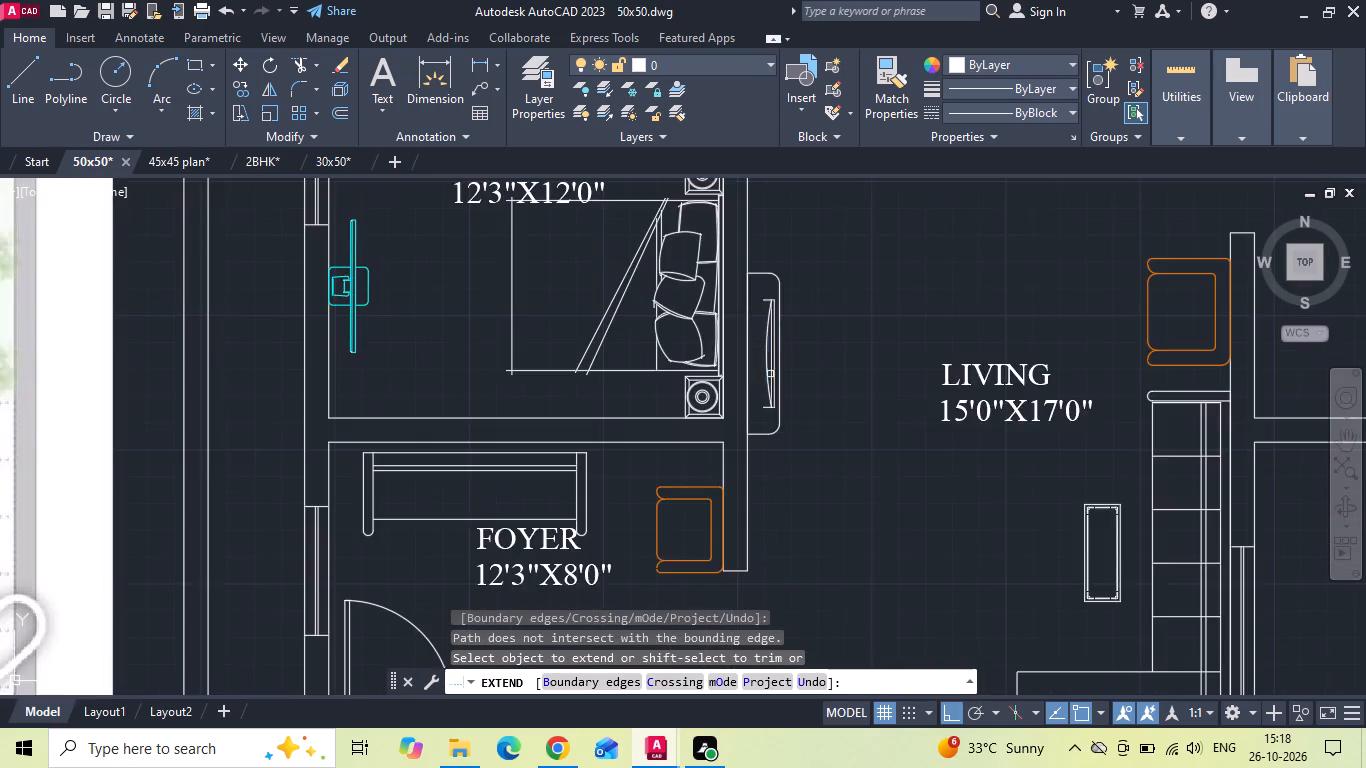
scroll(786, 453, up, 2)
key(Escape)
drag(790, 380, 770, 405)
click(709, 453)
key(Escape)
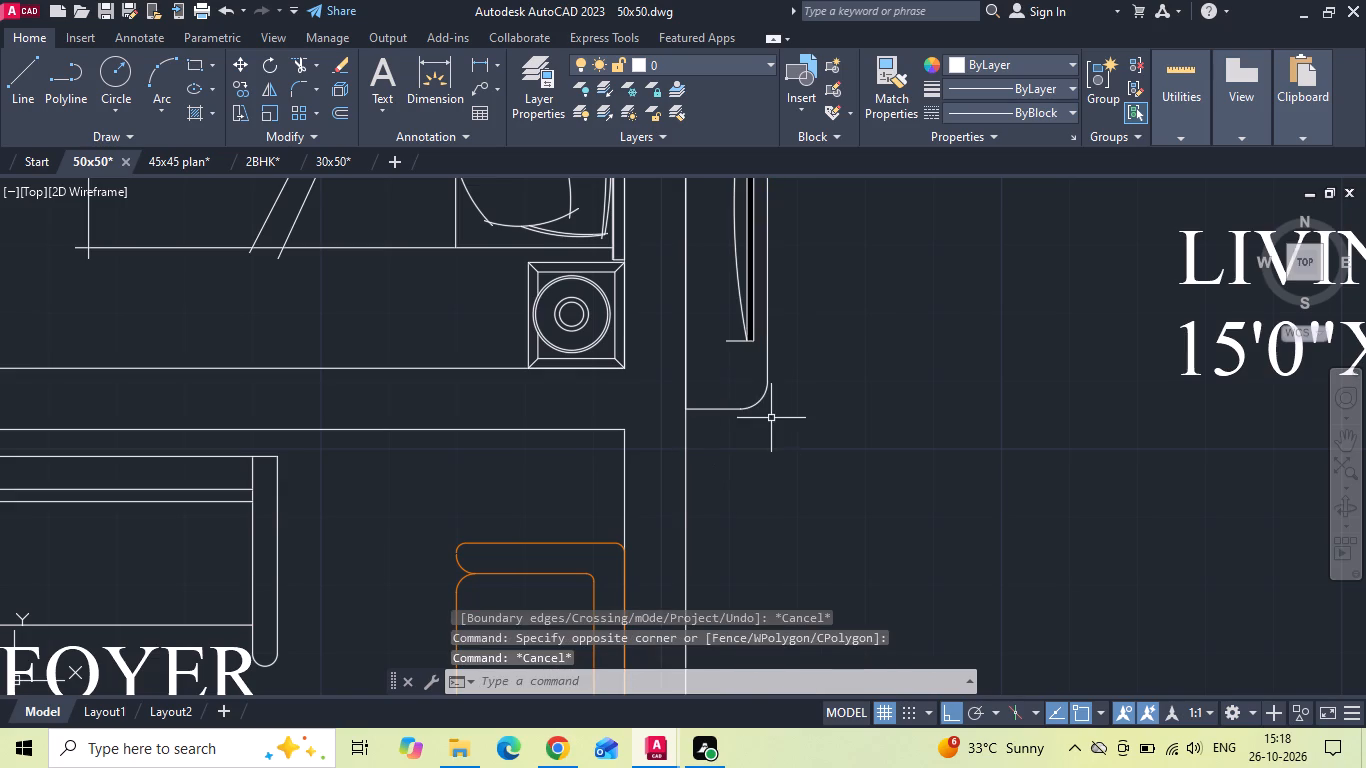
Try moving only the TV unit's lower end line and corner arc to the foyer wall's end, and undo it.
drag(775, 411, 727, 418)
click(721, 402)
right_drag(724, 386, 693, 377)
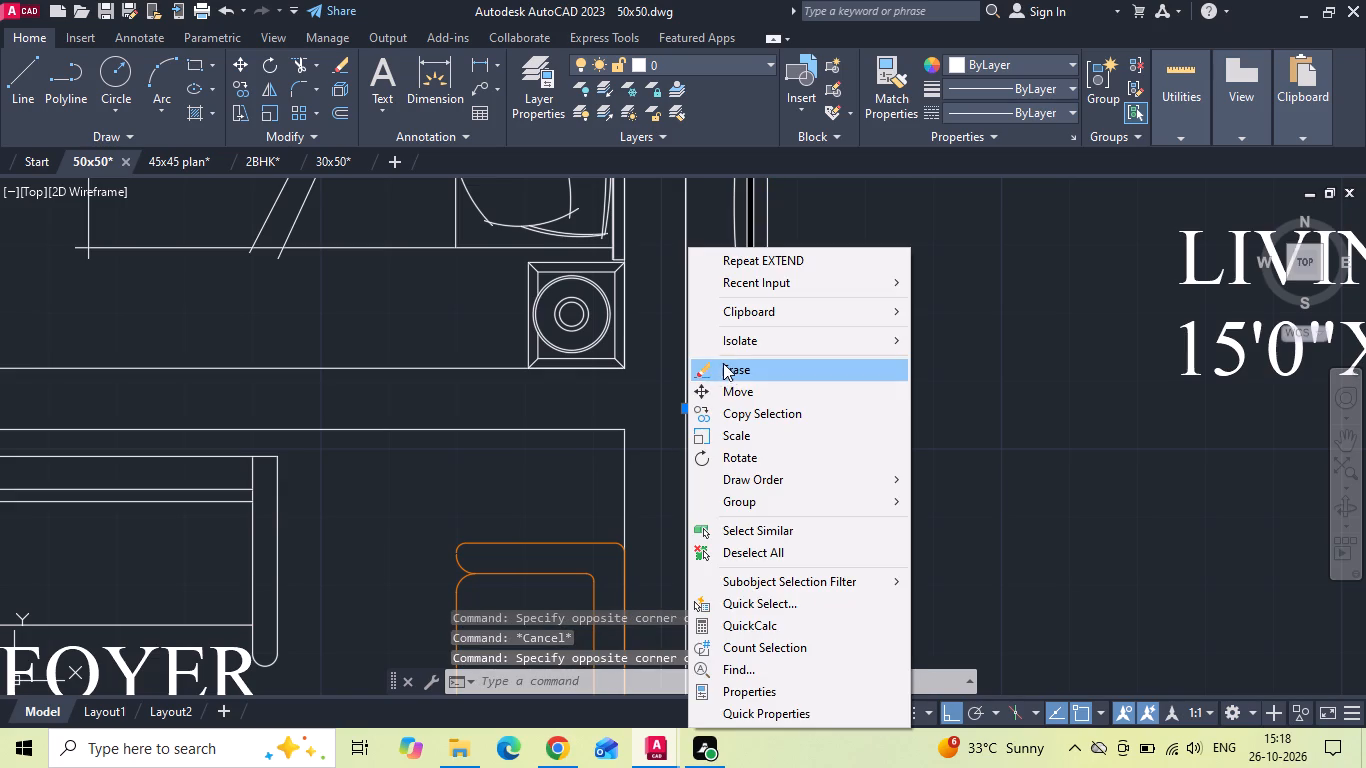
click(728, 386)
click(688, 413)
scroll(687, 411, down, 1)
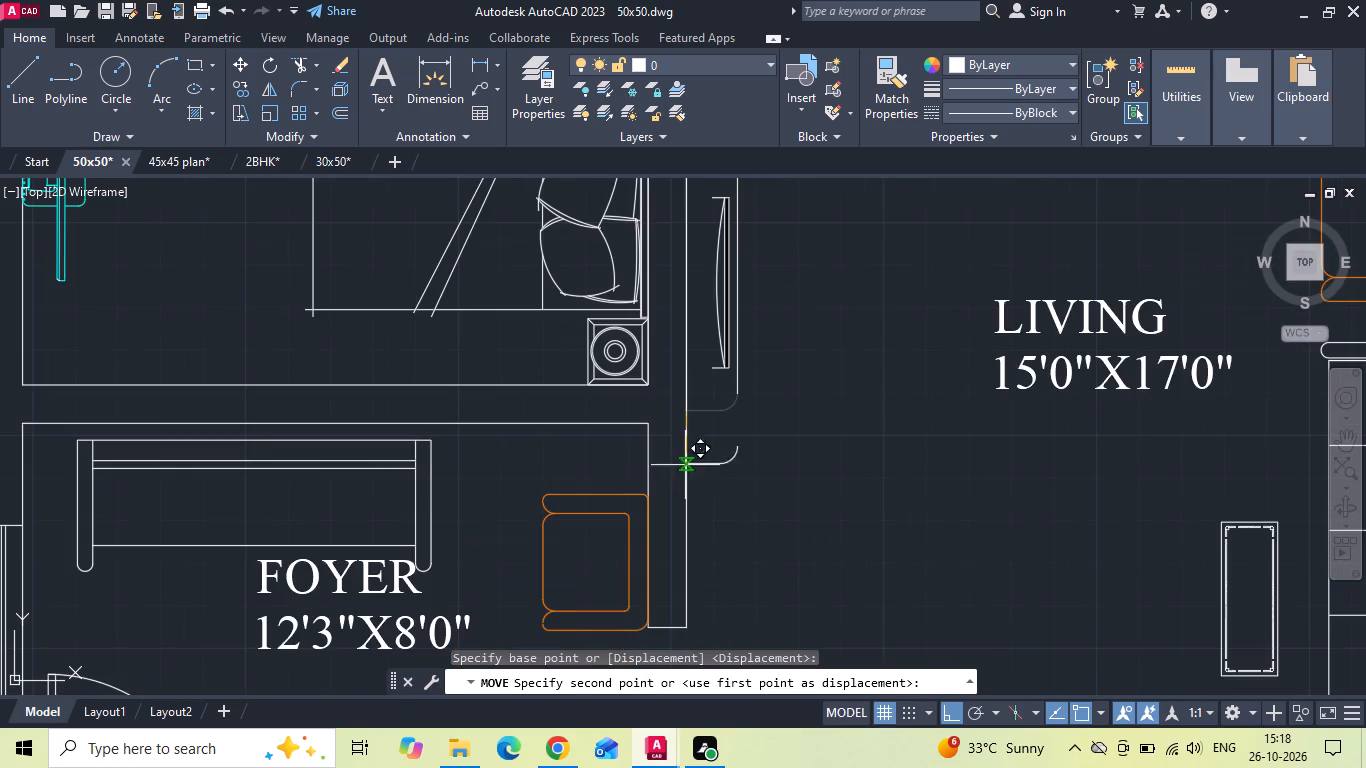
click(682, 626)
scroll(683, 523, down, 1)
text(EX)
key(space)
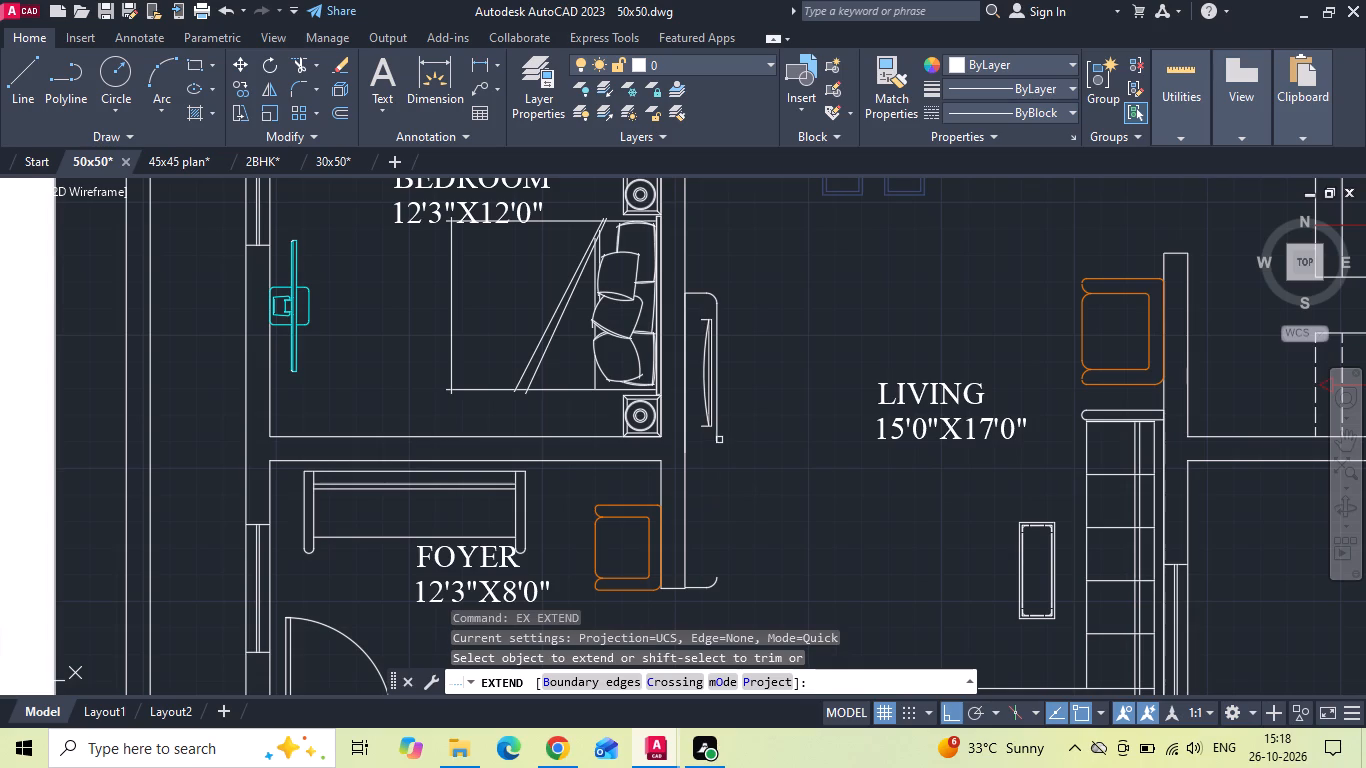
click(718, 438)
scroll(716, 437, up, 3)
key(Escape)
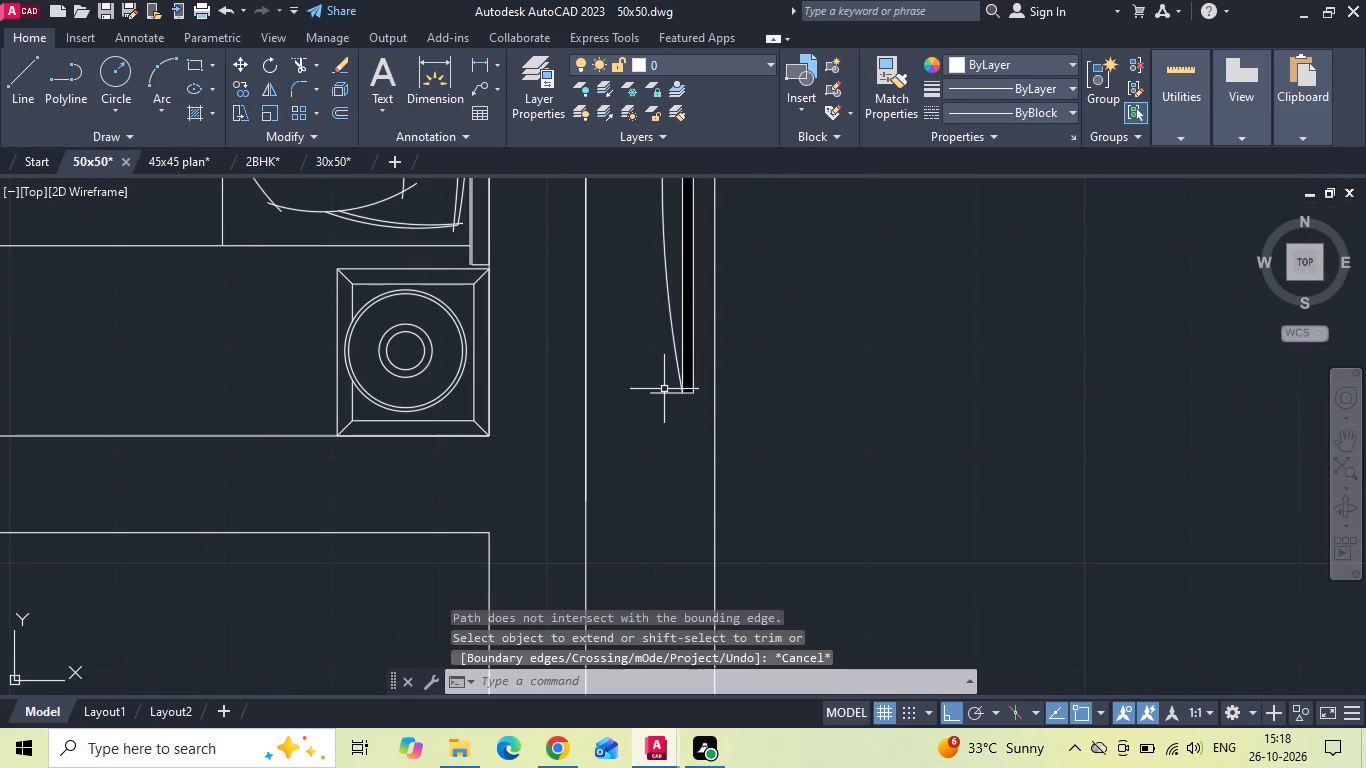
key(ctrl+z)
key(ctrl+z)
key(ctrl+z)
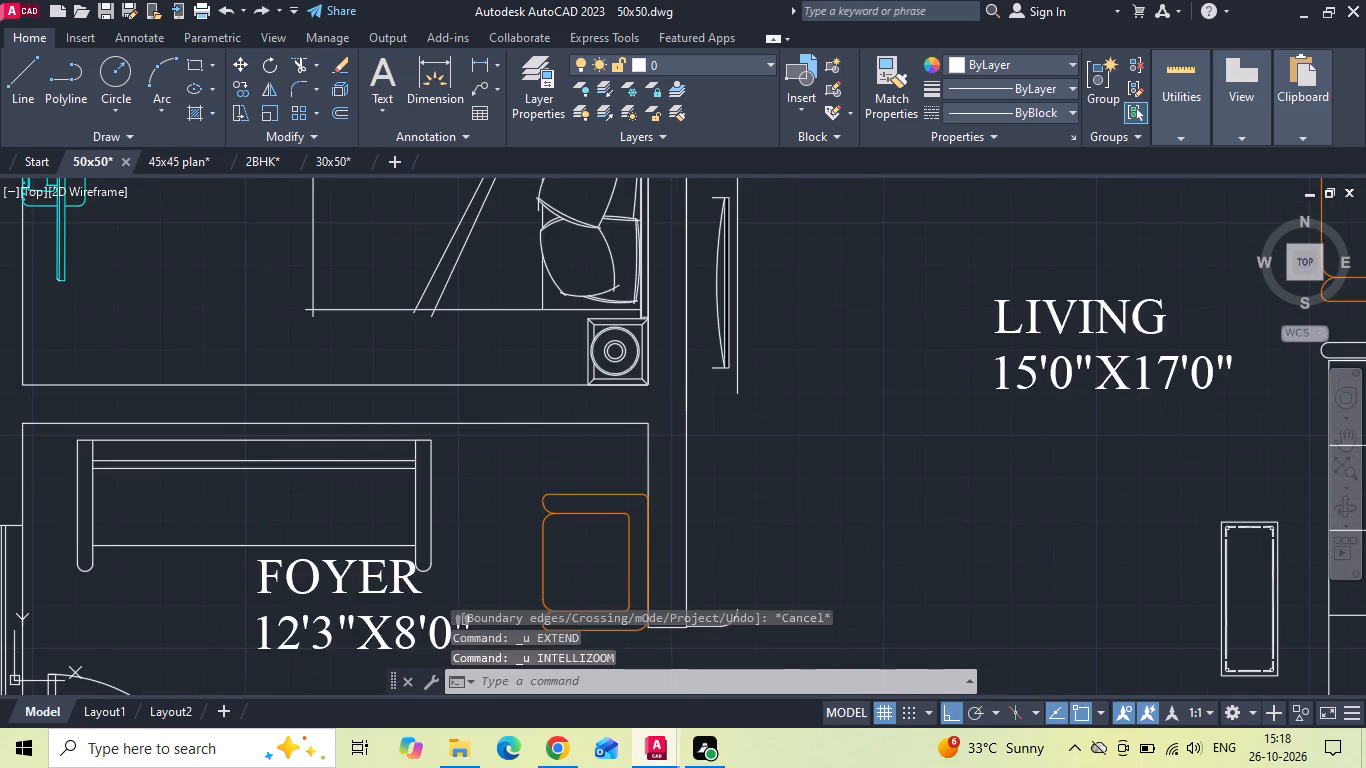
Move the TV unit's lower end line, its corner arc and the TV's lower end line down to the foyer wall's end corner.
scroll(722, 350, up, 2)
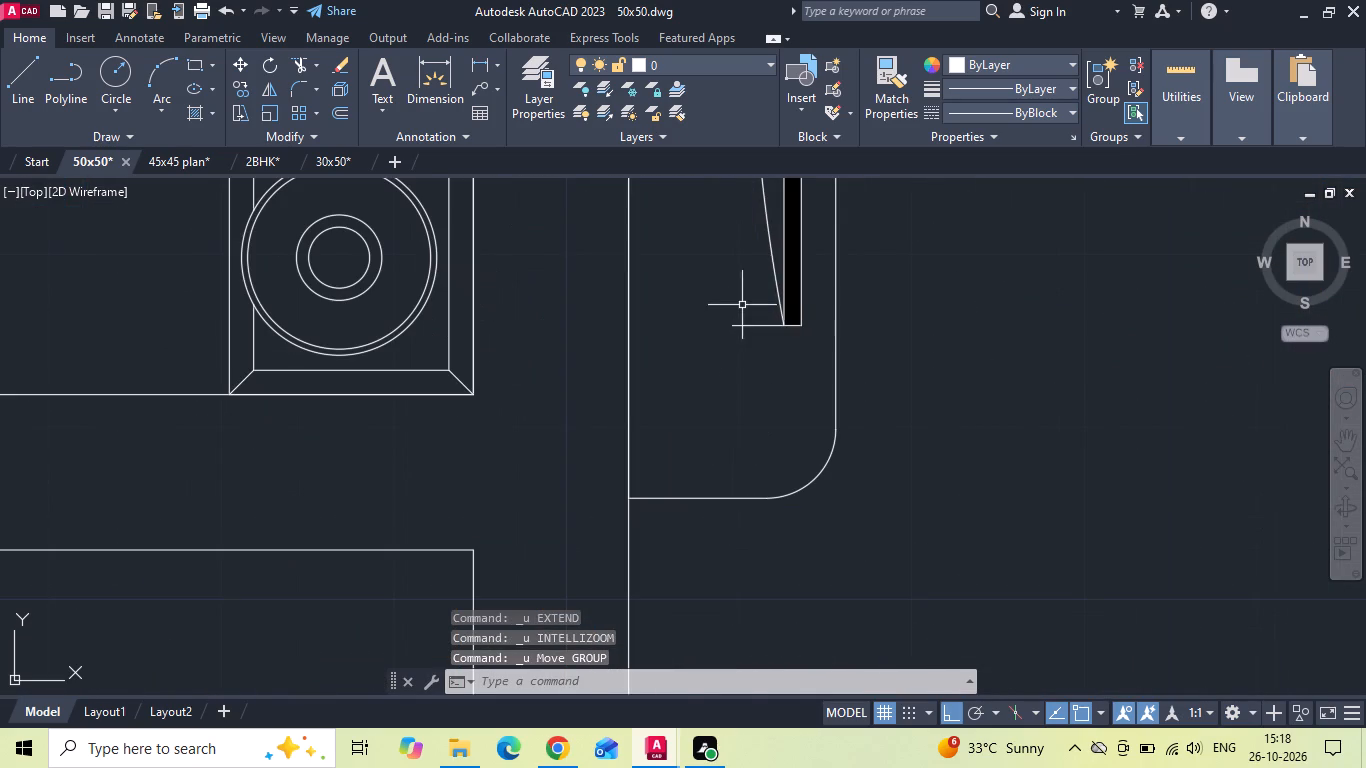
drag(743, 304, 734, 352)
click(687, 524)
right_click(690, 433)
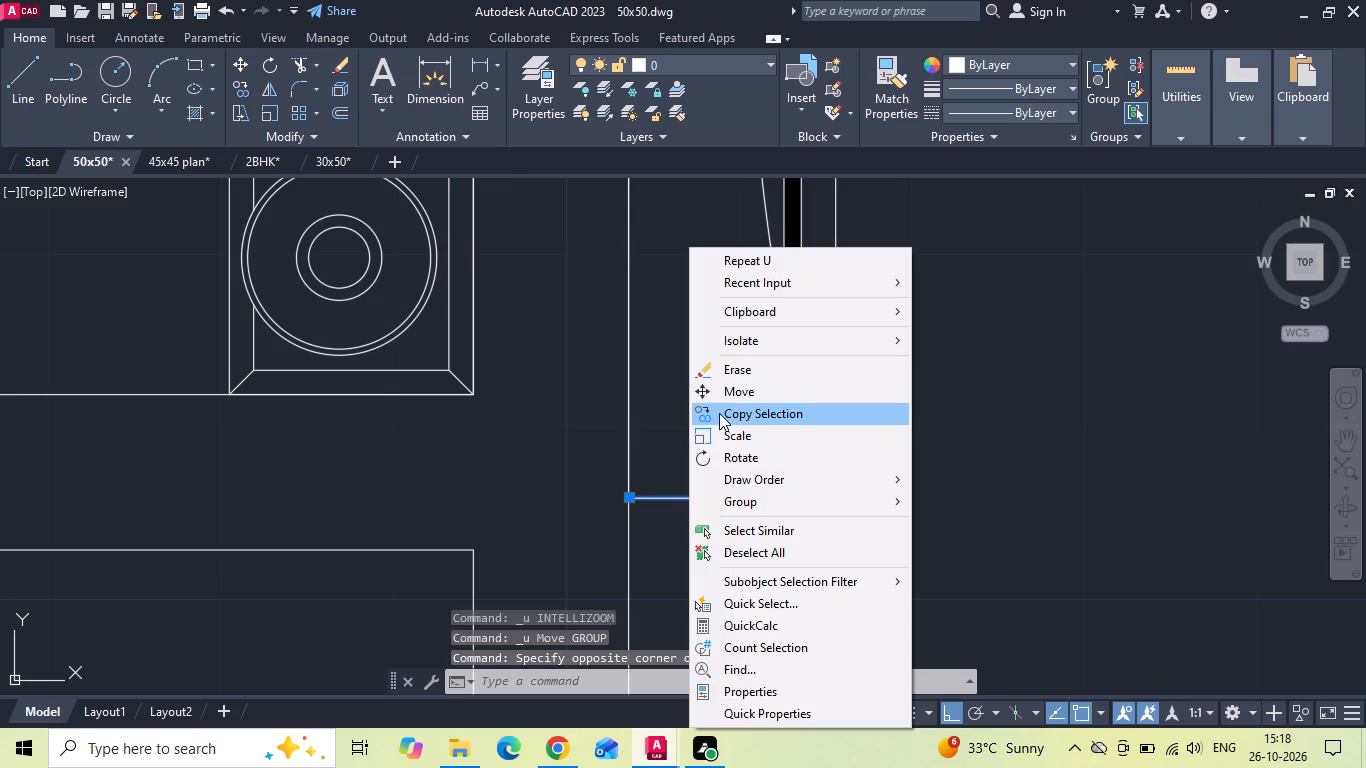
click(651, 411)
click(787, 494)
click(822, 490)
click(802, 491)
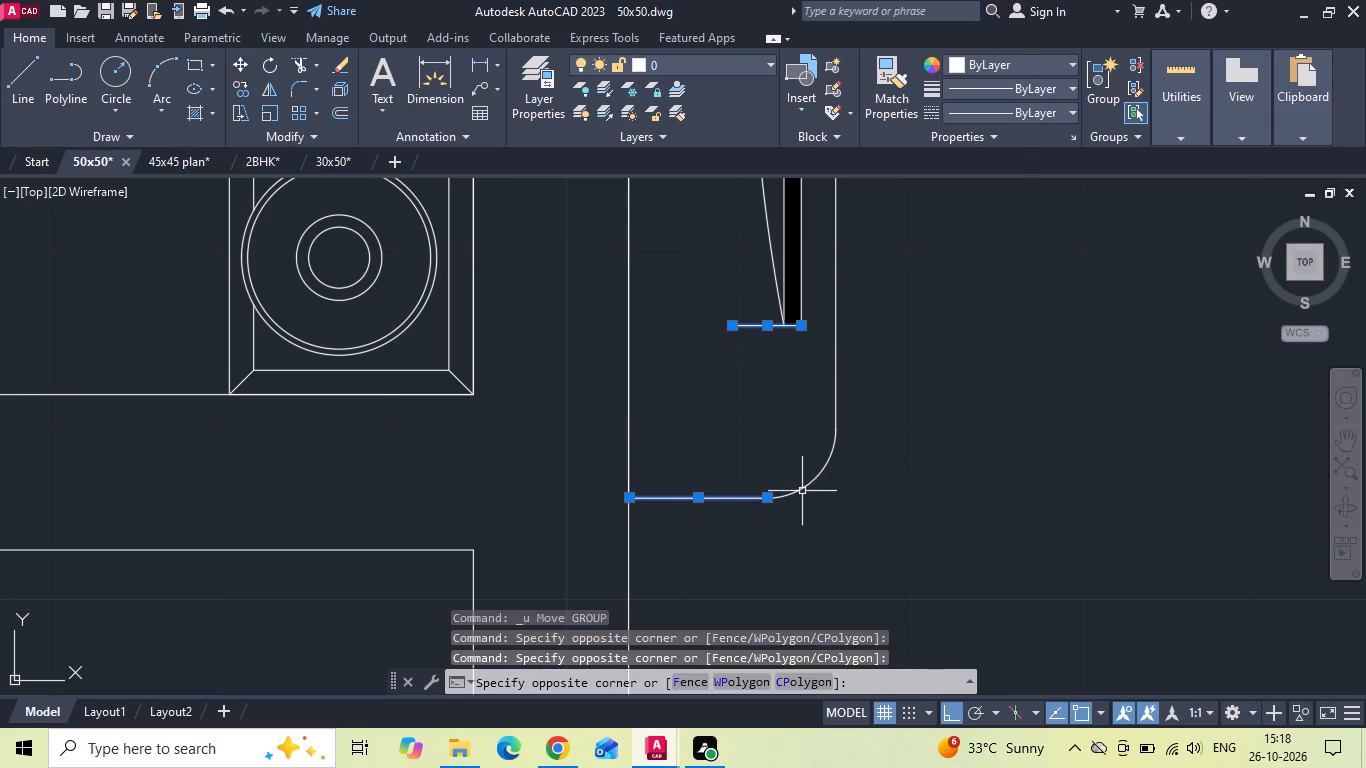
right_click(802, 491)
click(796, 467)
click(778, 505)
right_click(740, 455)
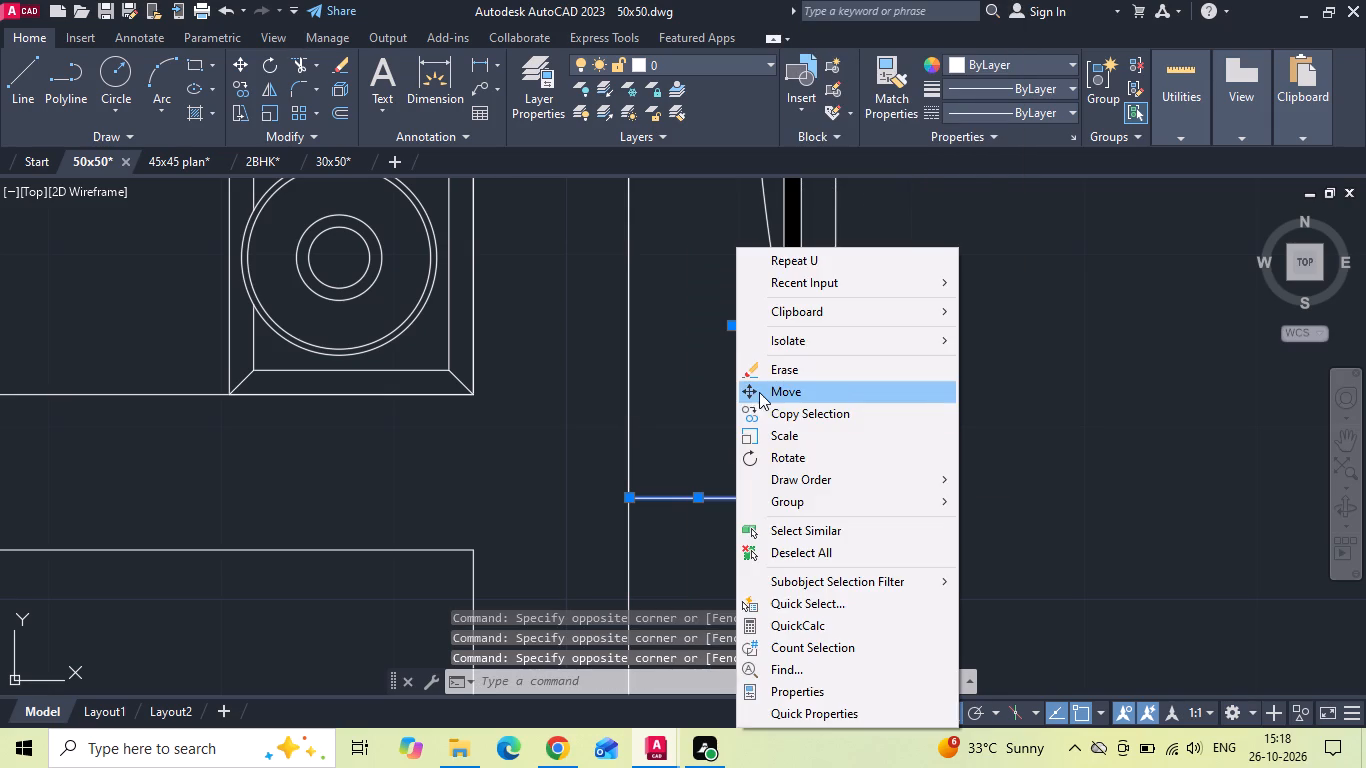
click(761, 389)
scroll(705, 362, down, 1)
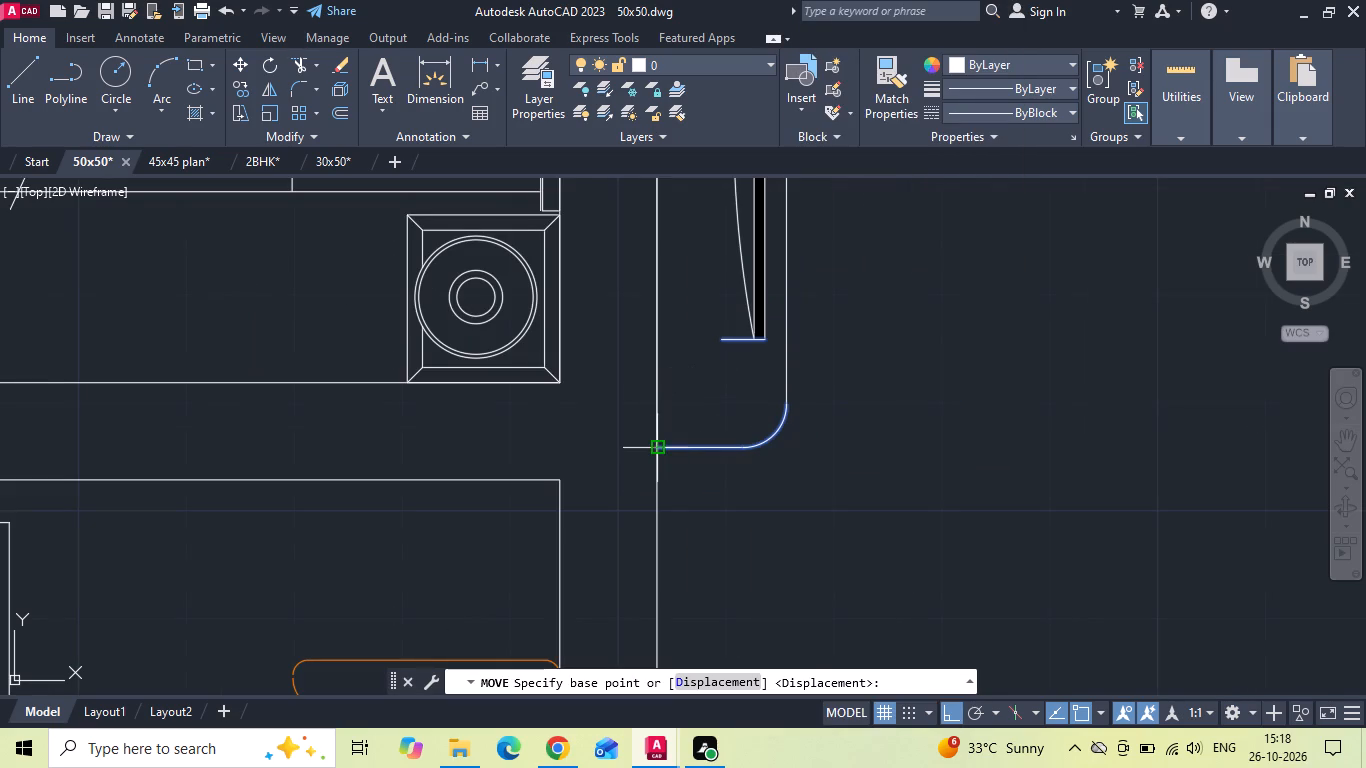
click(656, 449)
scroll(656, 446, down, 3)
middle_drag(654, 561, 654, 497)
scroll(654, 497, up, 1)
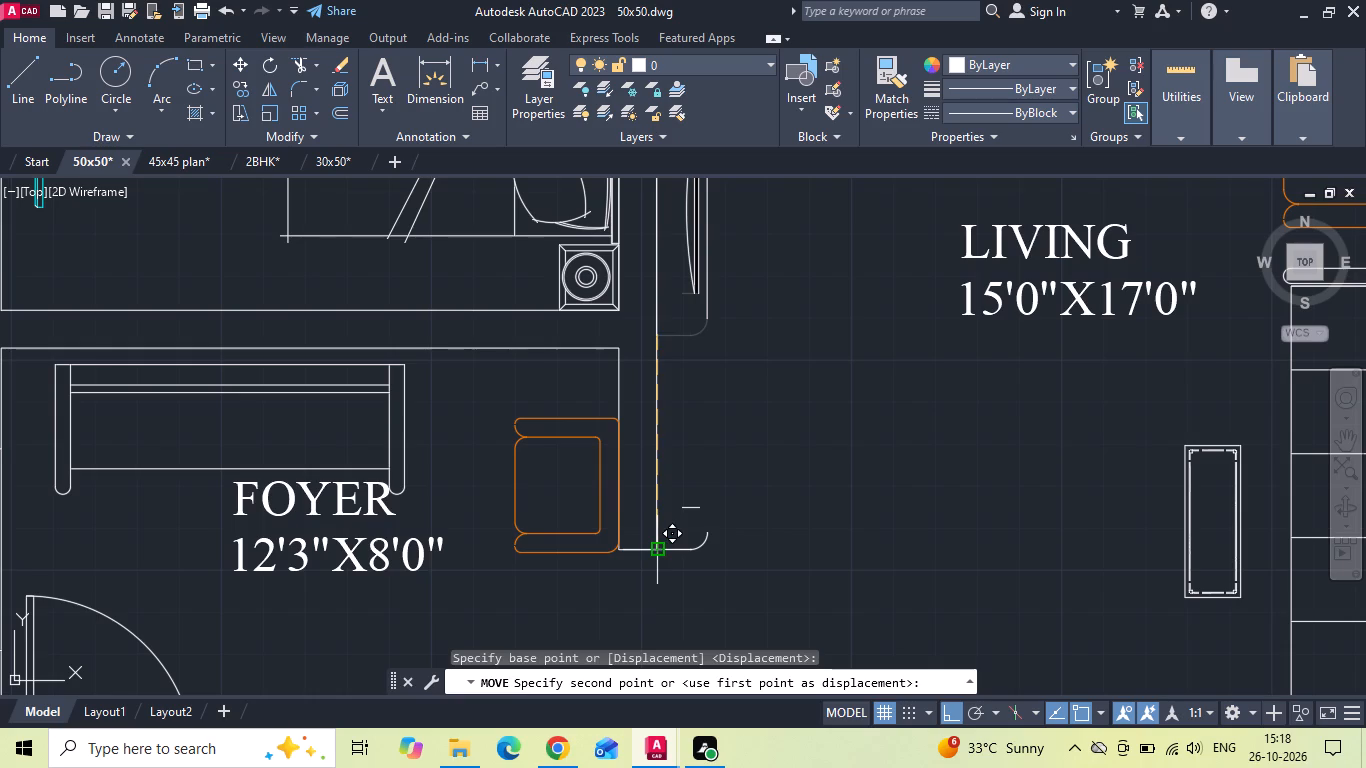
click(655, 548)
Extend the TV unit's front edge and the TV's two long lines down to the relocated lower end.
text(EX)
key(space)
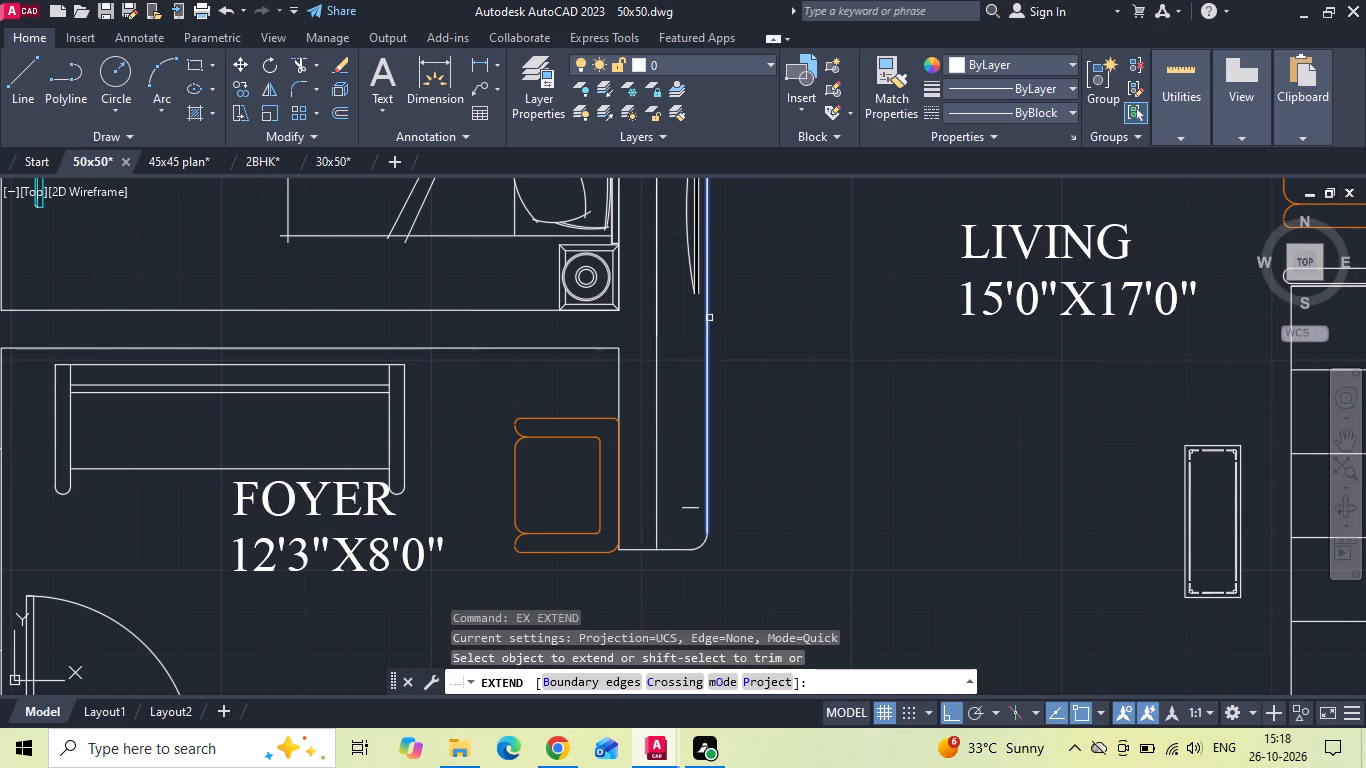
click(708, 316)
click(701, 291)
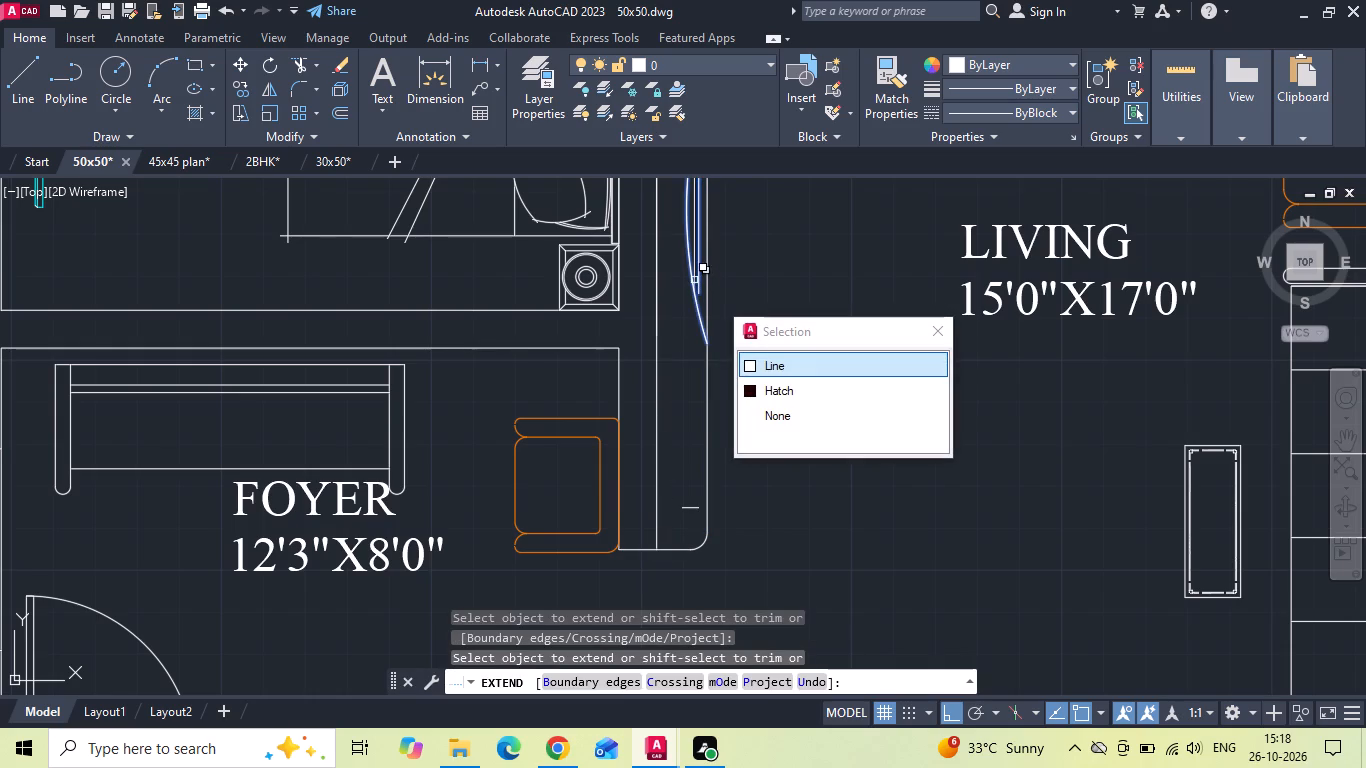
click(697, 255)
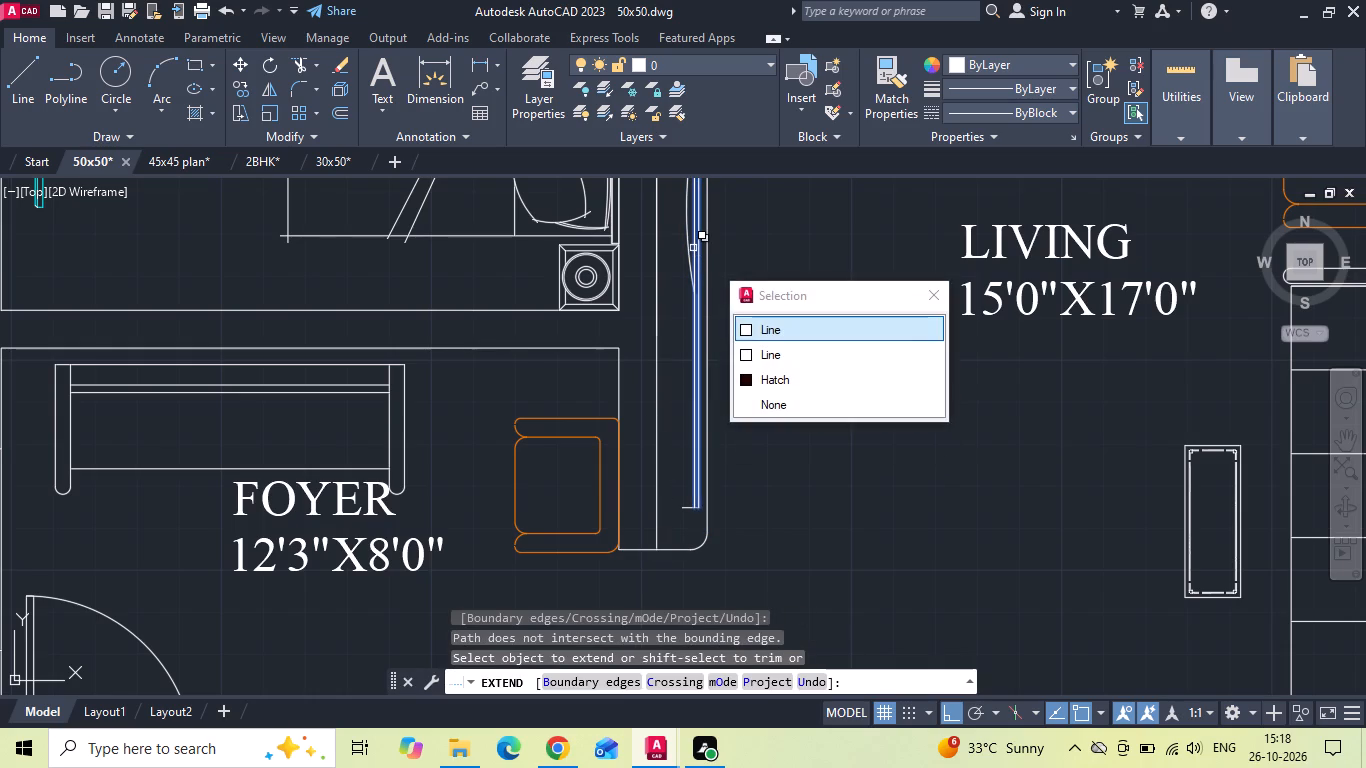
click(693, 247)
key(Escape)
text(EX)
key(space)
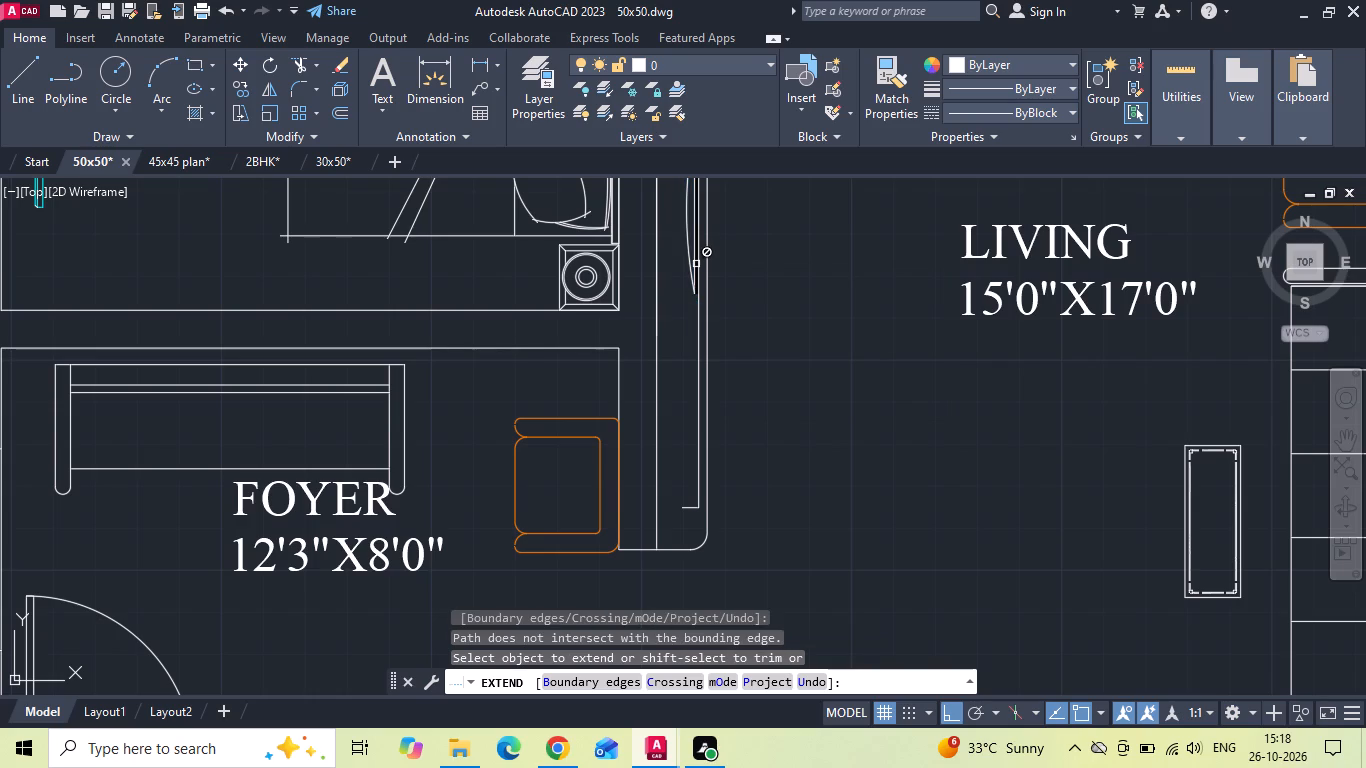
click(695, 269)
key(space)
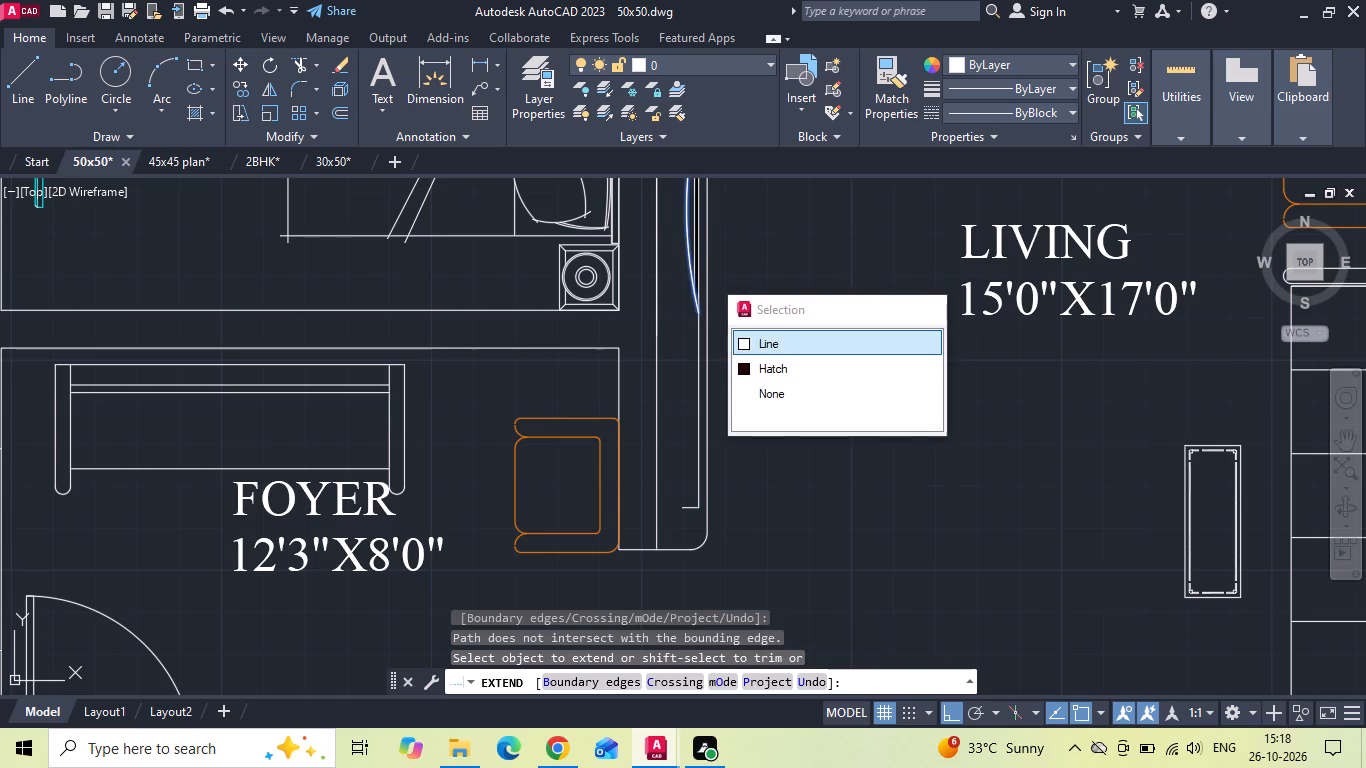
scroll(690, 258, up, 2)
key(Escape)
Stretch the lower endpoint of the TV's curved back down to where its long inner line meets the lower end line.
click(695, 236)
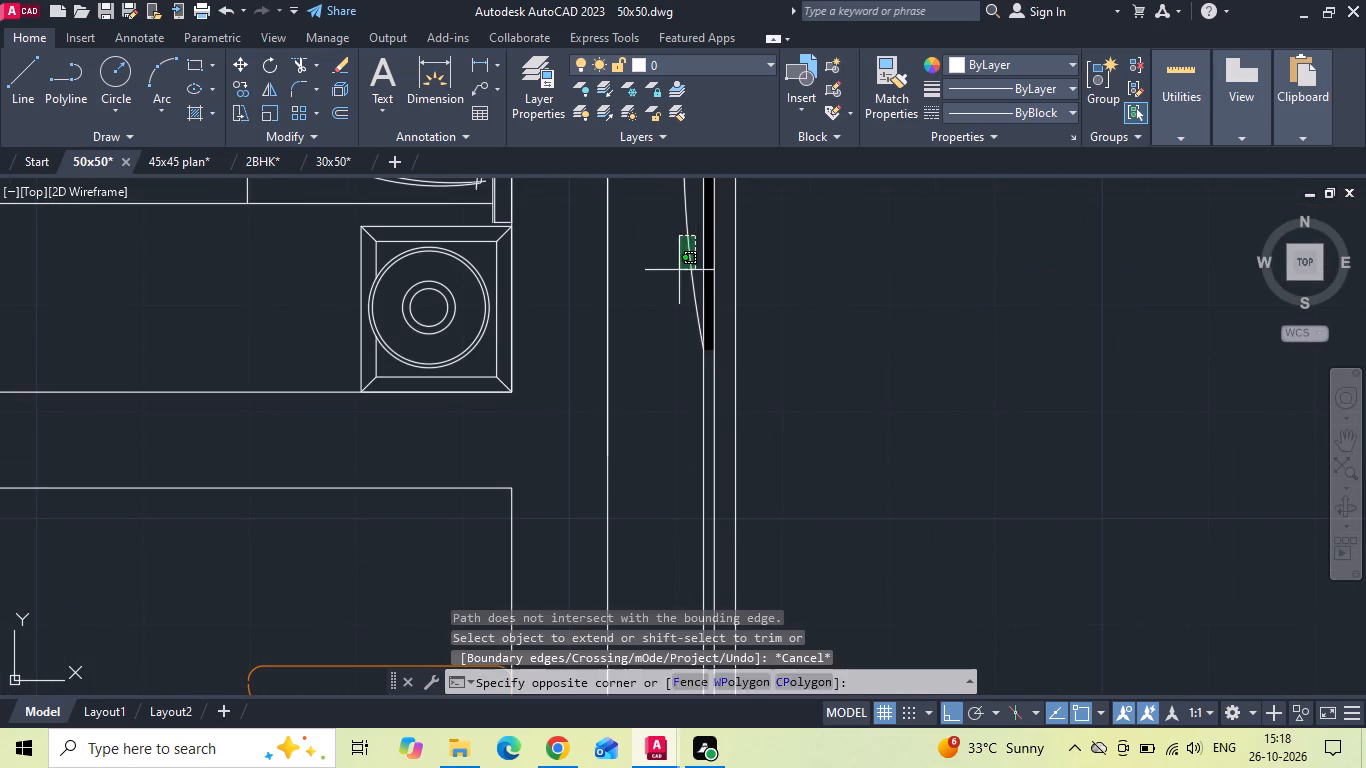
click(677, 272)
click(705, 348)
scroll(695, 332, down, 2)
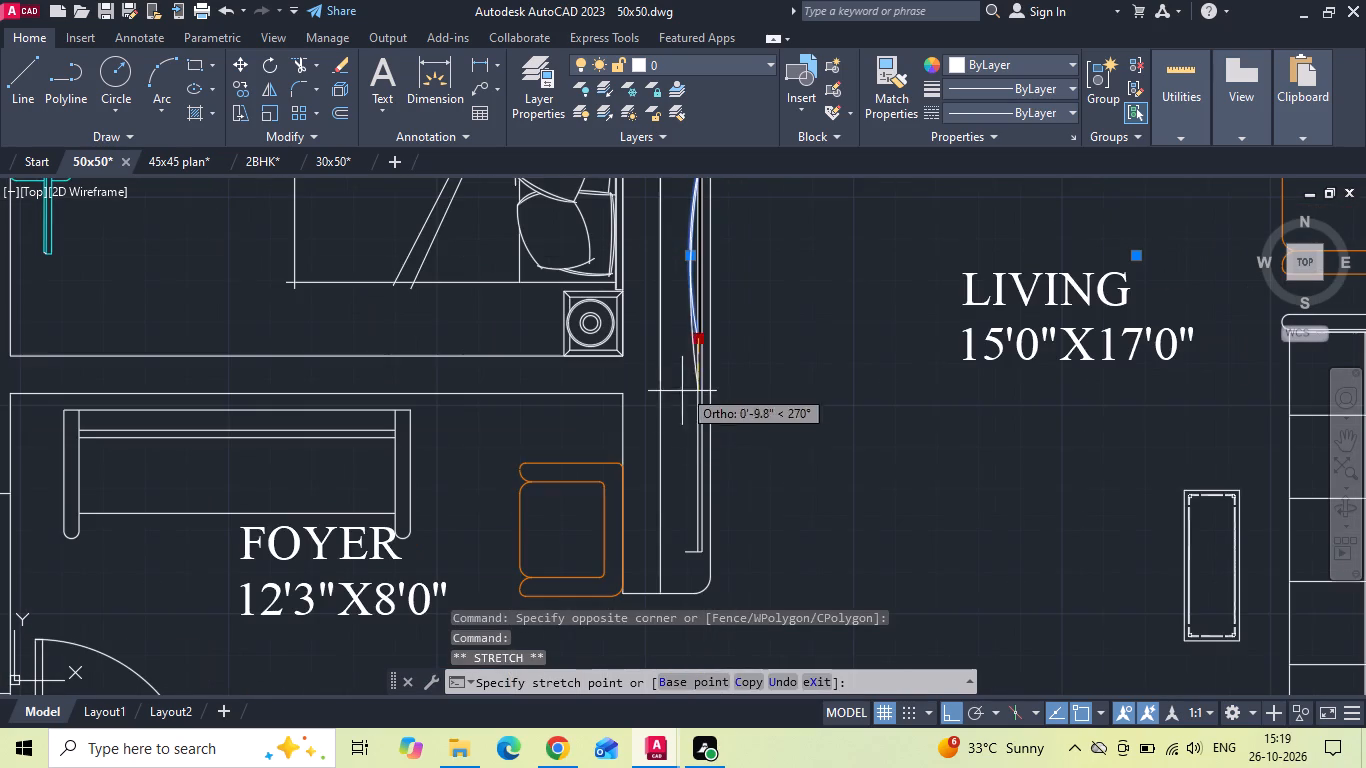
click(684, 554)
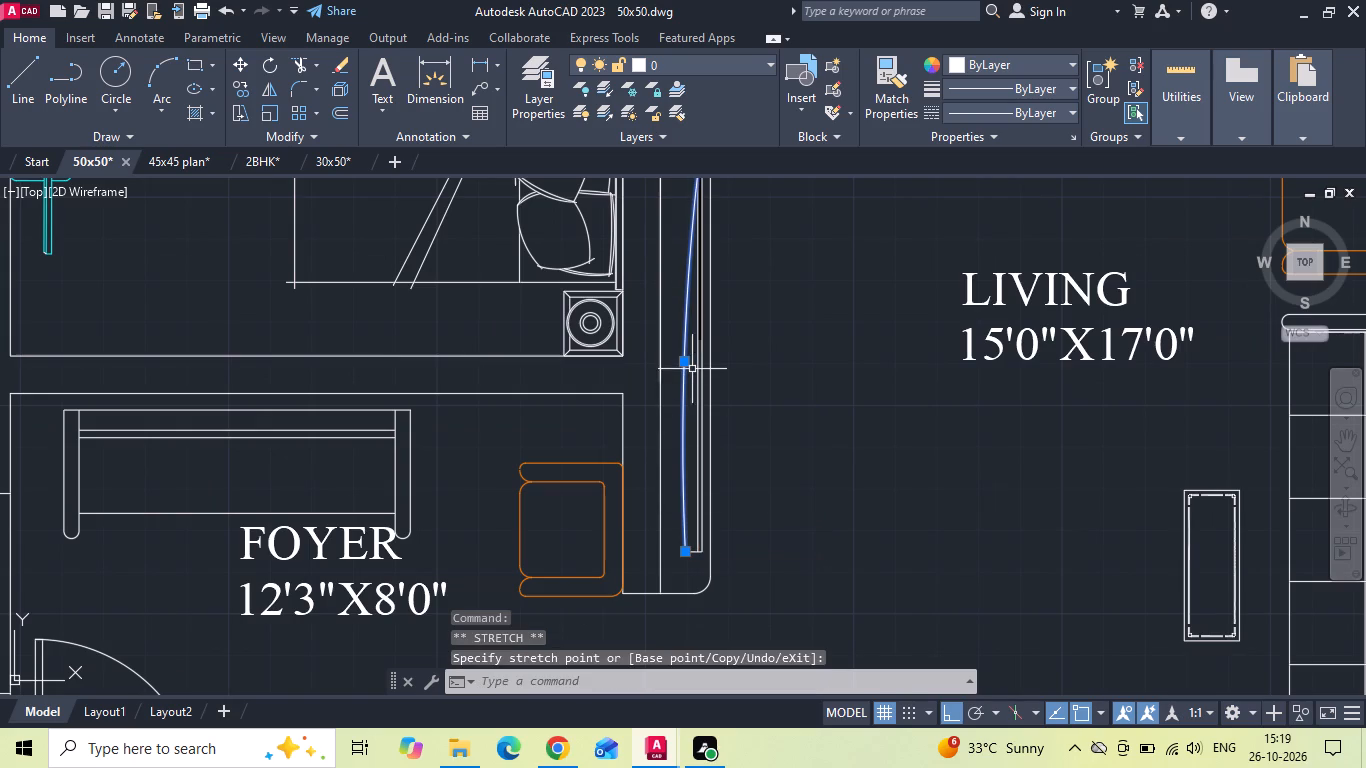
scroll(692, 554, up, 2)
click(677, 547)
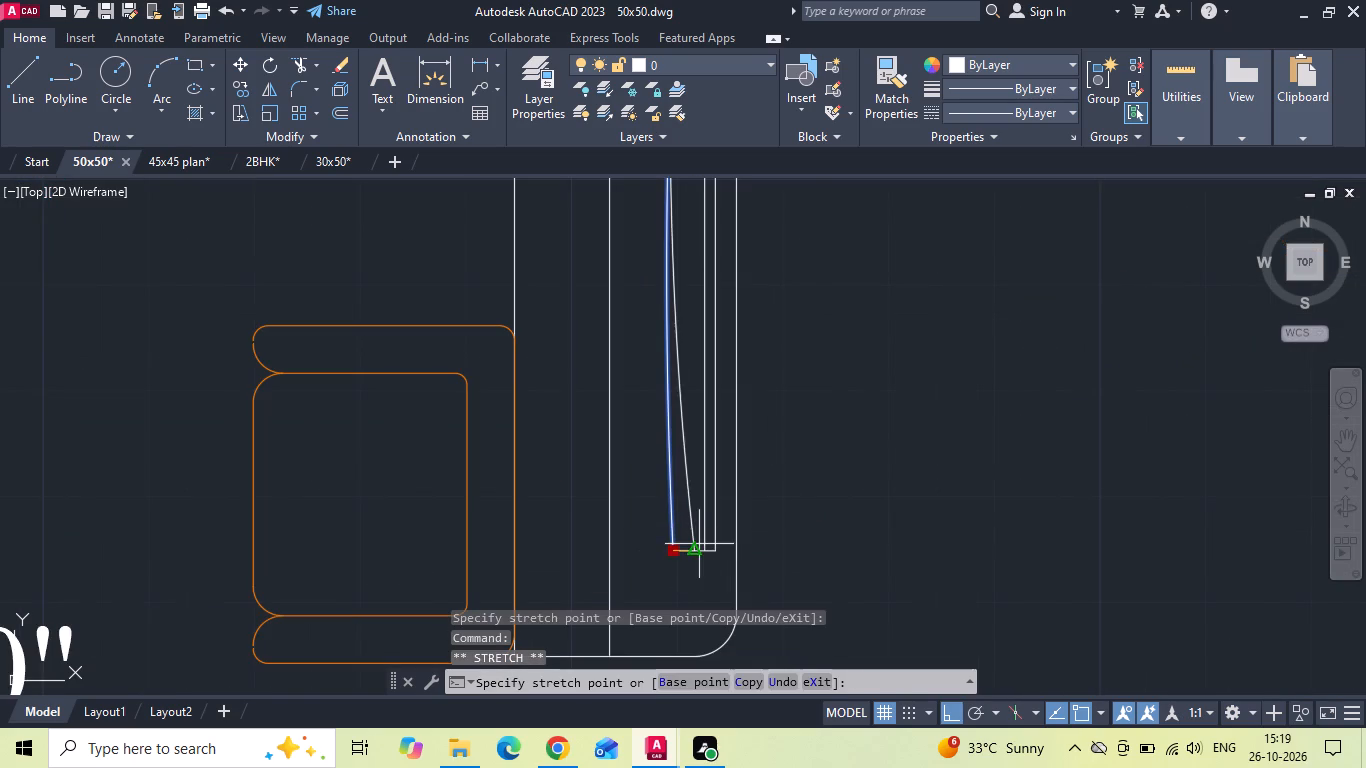
click(702, 550)
scroll(640, 583, down, 1)
key(Escape)
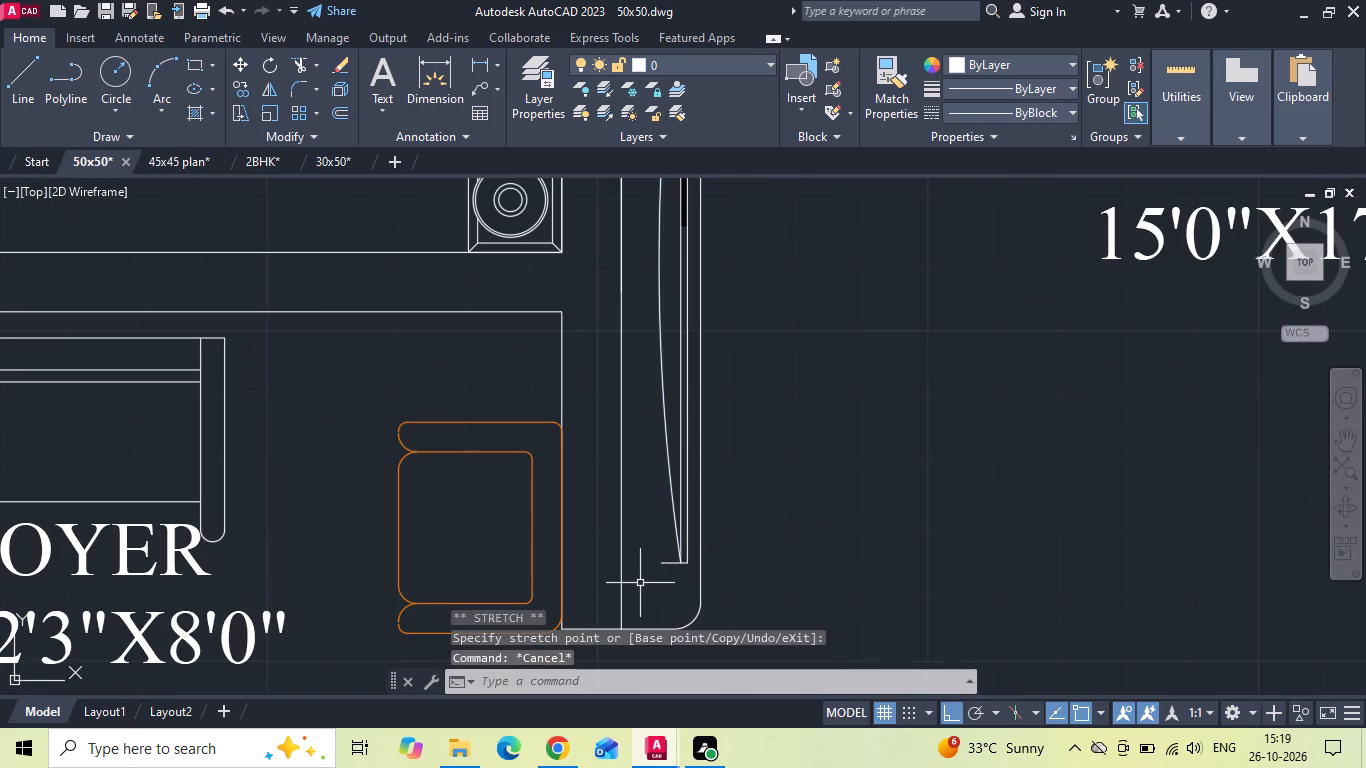
Trim the overhanging end-line stubs beyond the curve at the lower and upper ends of the TV.
key(t)
key(r)
key(space)
click(664, 563)
scroll(650, 565, down, 2)
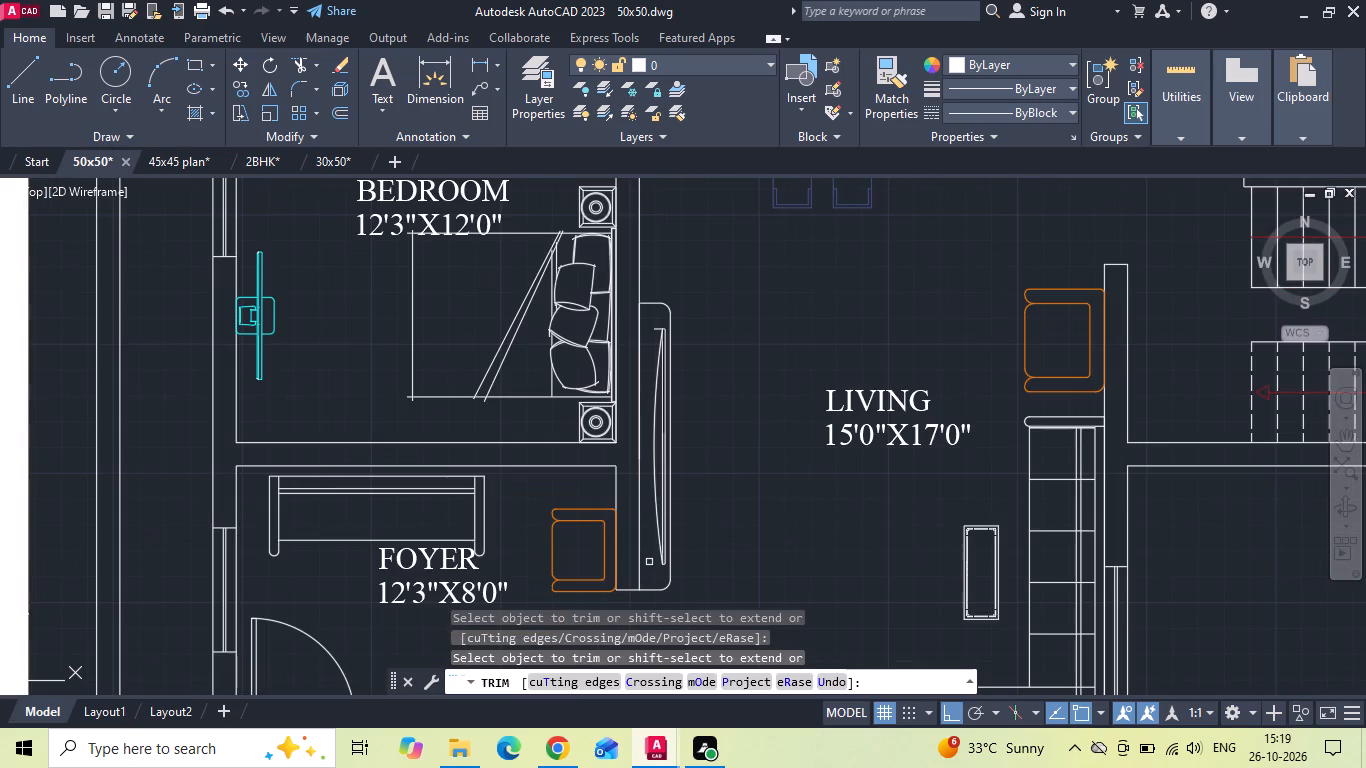
key(Escape)
scroll(664, 352, up, 3)
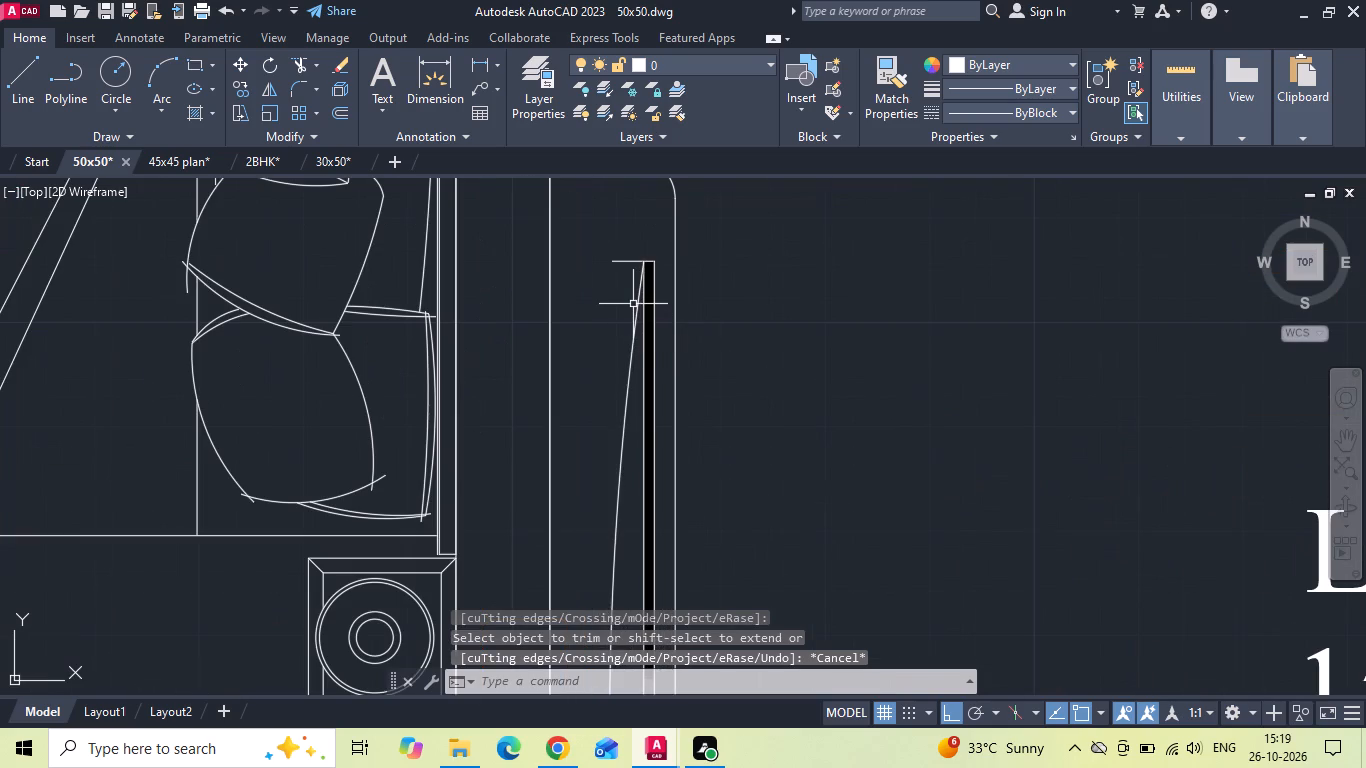
text(TR)
key(space)
click(616, 253)
click(614, 277)
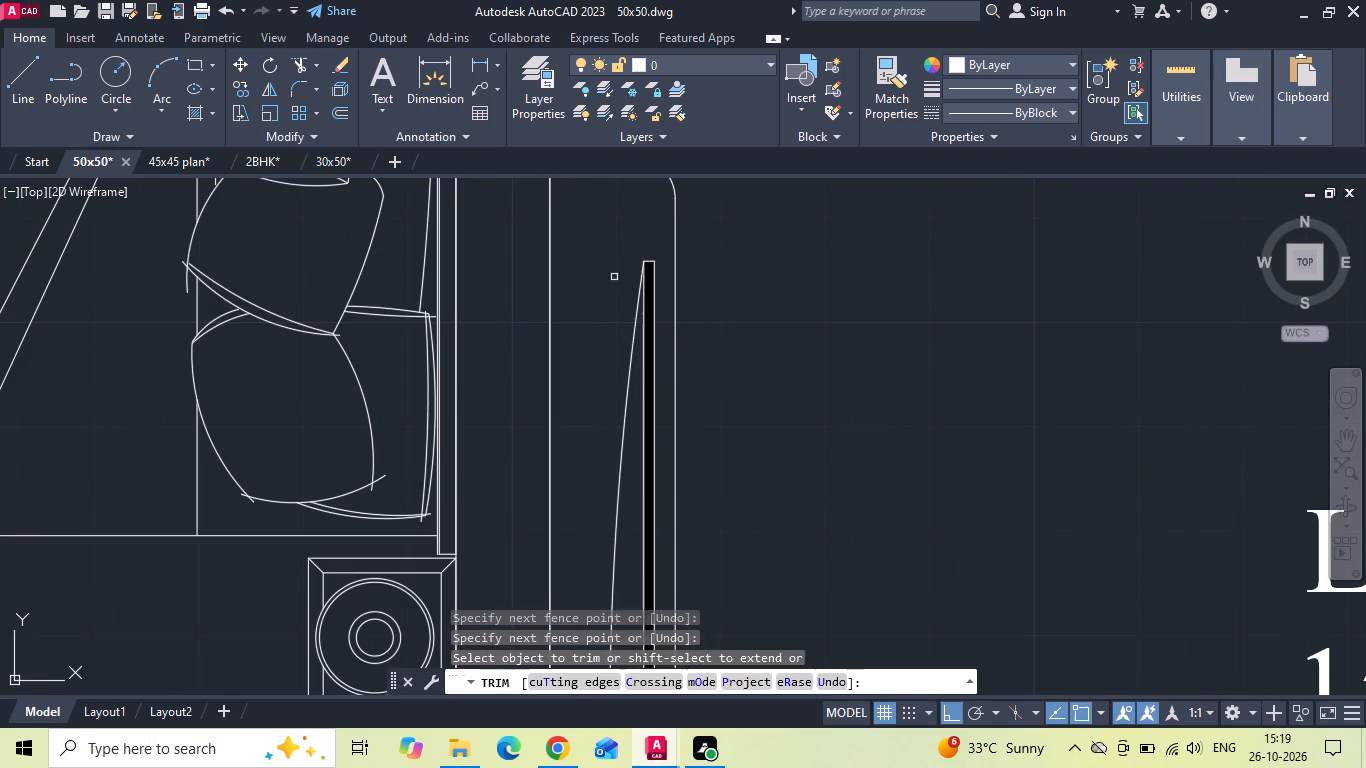
scroll(639, 240, down, 3)
key(Escape)
Move the whole TV, including its curved back, long lines, end lines and fill, 3" west toward the bedroom wall.
scroll(654, 287, up, 2)
scroll(616, 195, up, 2)
click(641, 193)
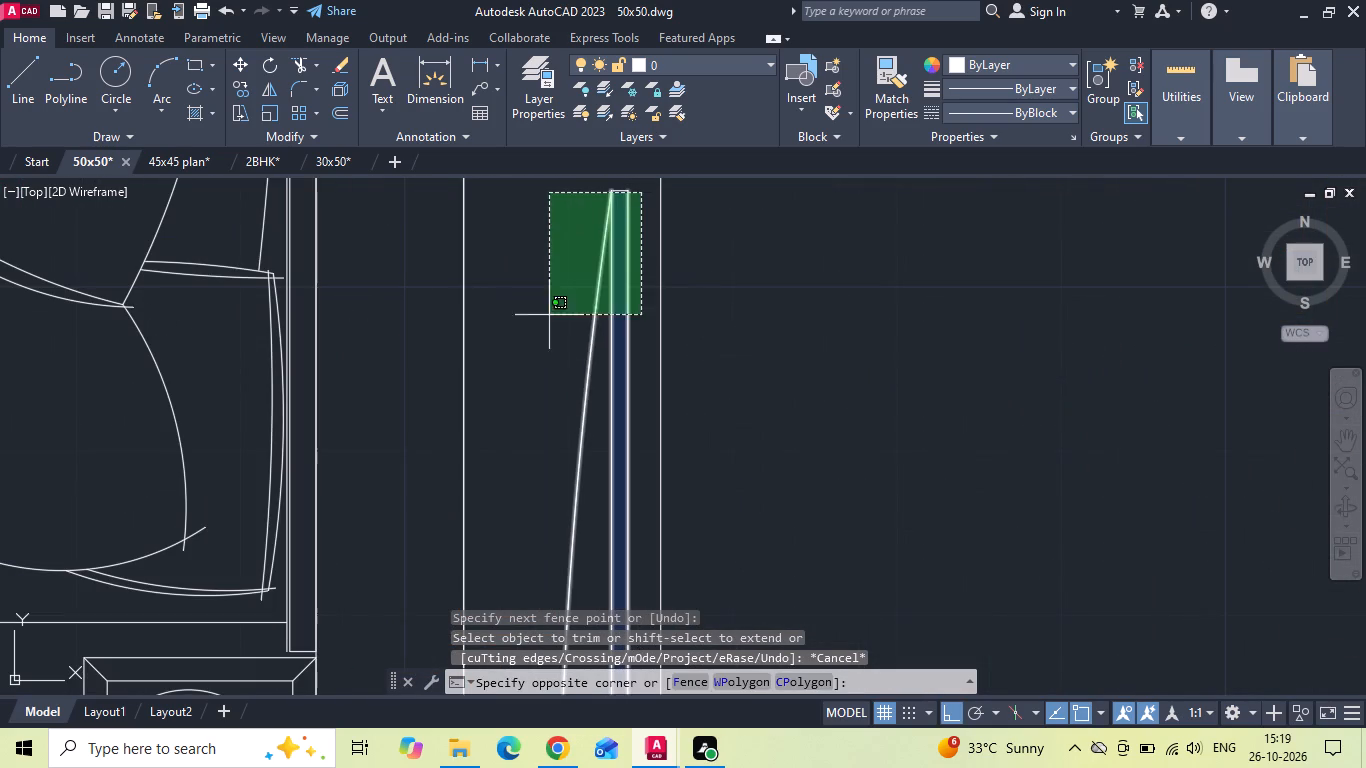
click(551, 313)
middle_drag(557, 351, 557, 372)
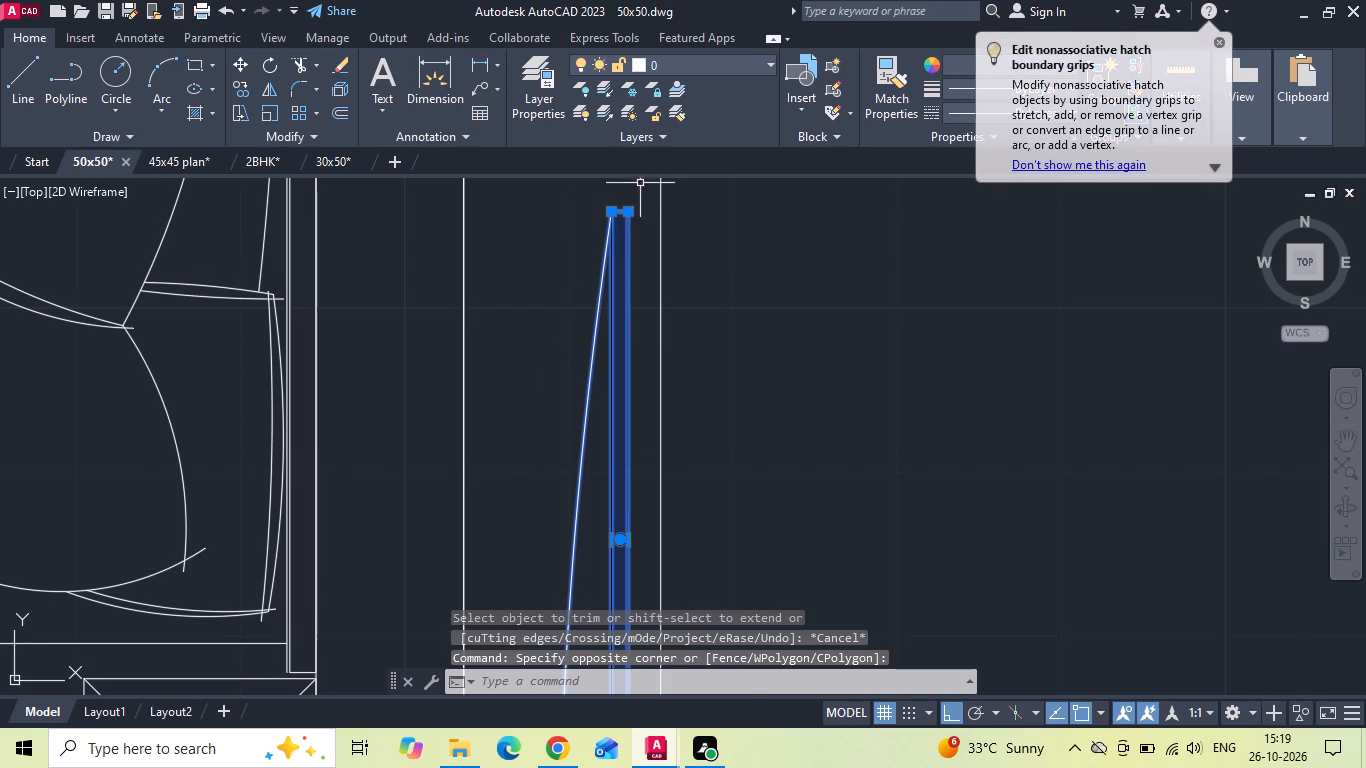
drag(641, 182, 607, 256)
click(515, 464)
scroll(573, 309, down, 5)
scroll(568, 496, up, 2)
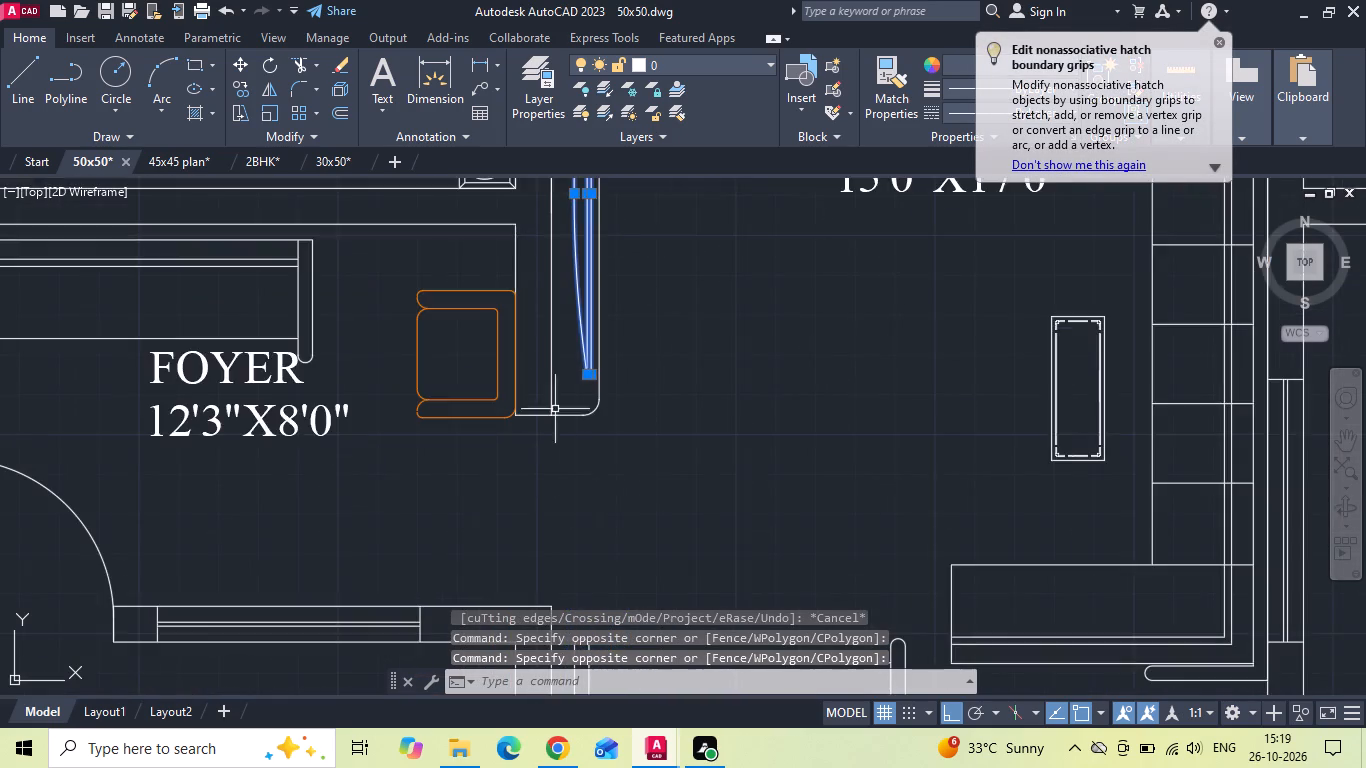
scroll(592, 323, up, 3)
drag(584, 491, 549, 525)
click(496, 556)
right_click(733, 363)
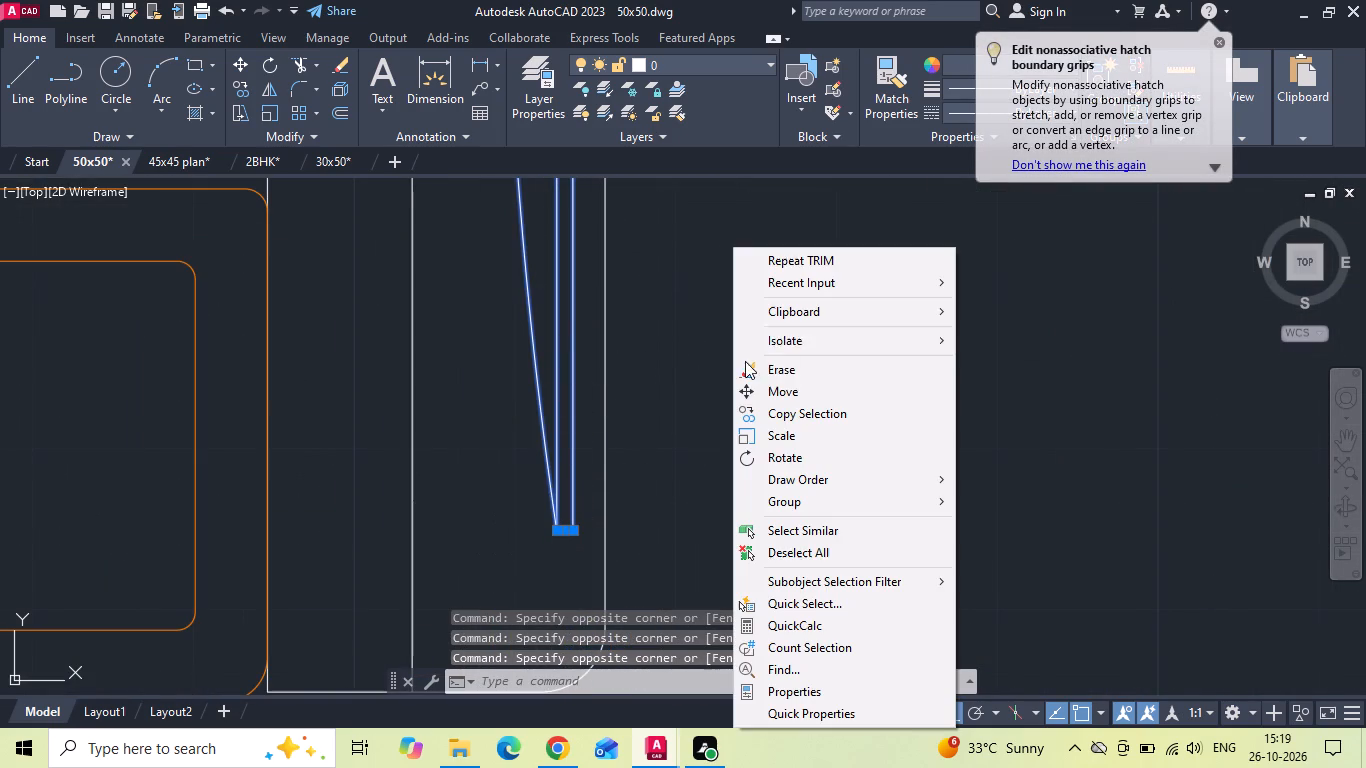
click(783, 390)
click(881, 380)
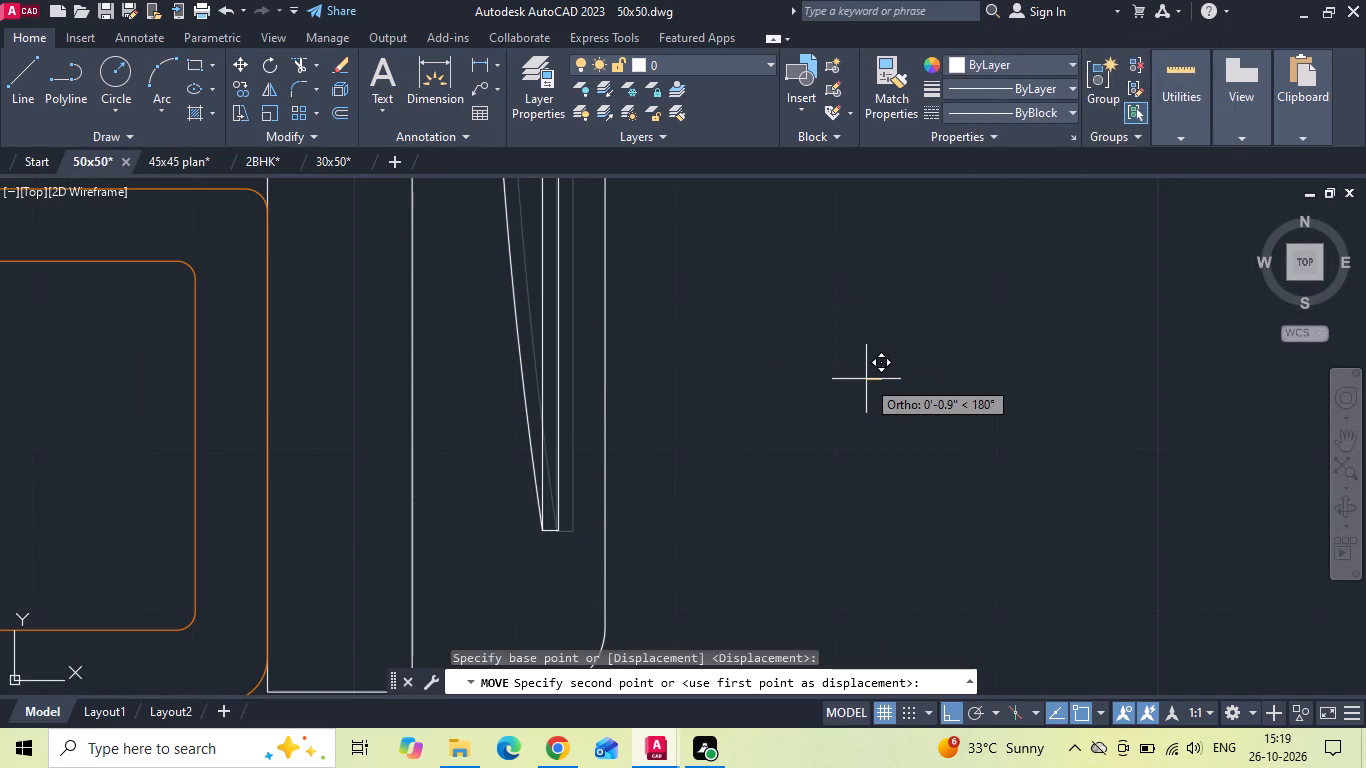
text(3)
key(space)
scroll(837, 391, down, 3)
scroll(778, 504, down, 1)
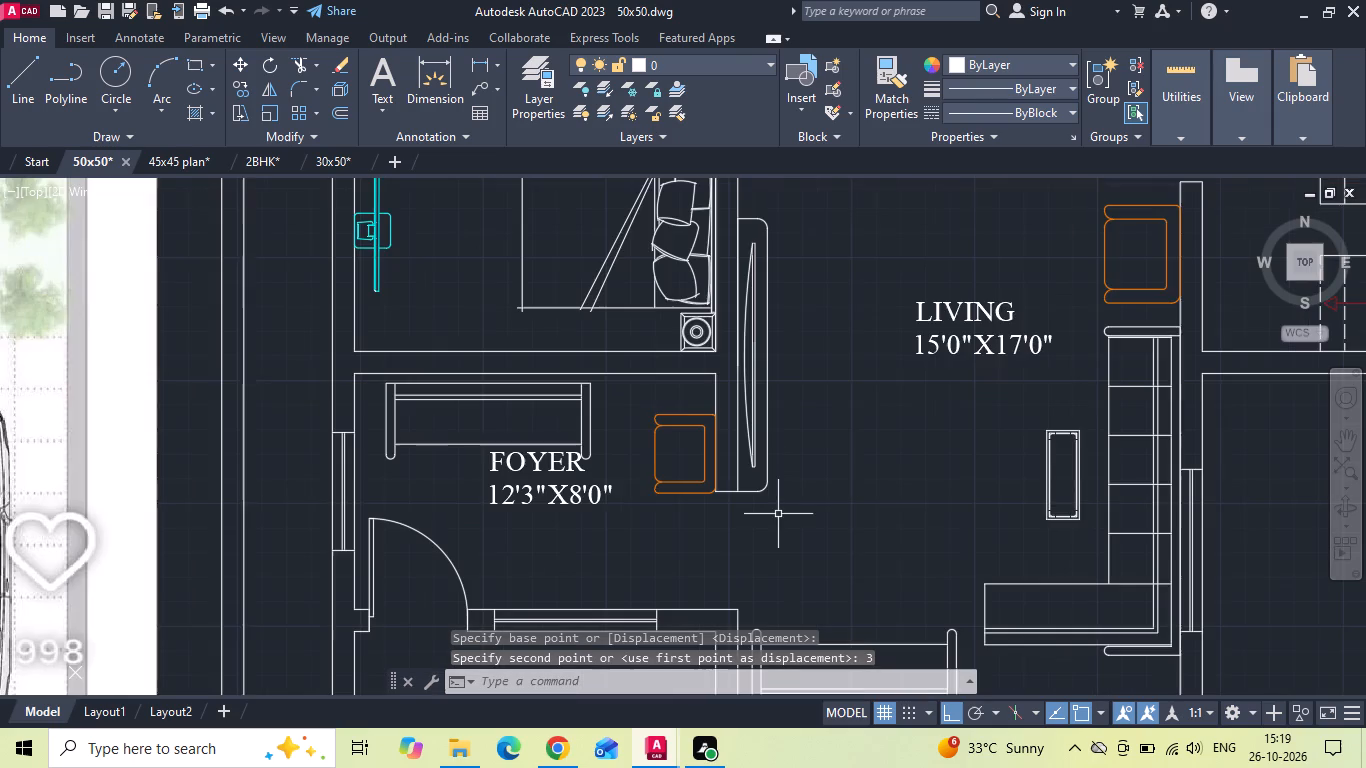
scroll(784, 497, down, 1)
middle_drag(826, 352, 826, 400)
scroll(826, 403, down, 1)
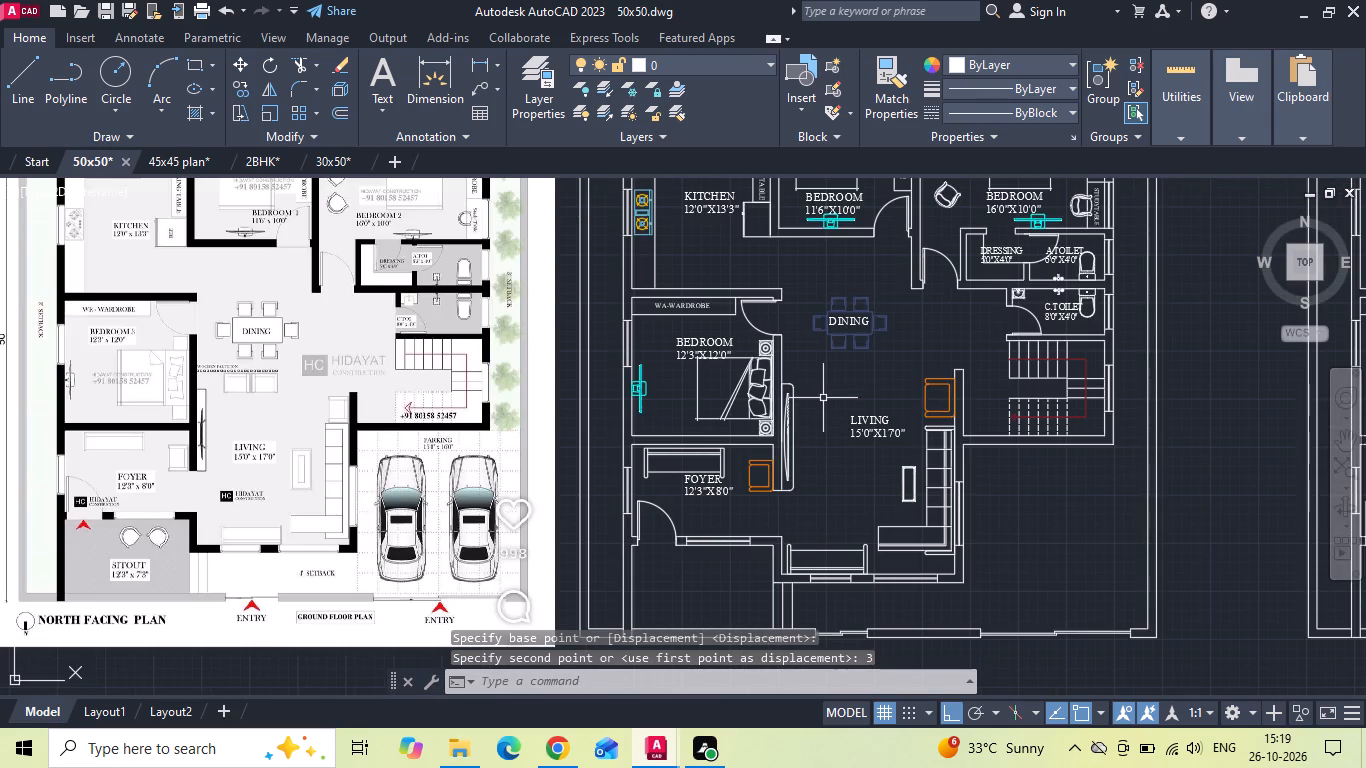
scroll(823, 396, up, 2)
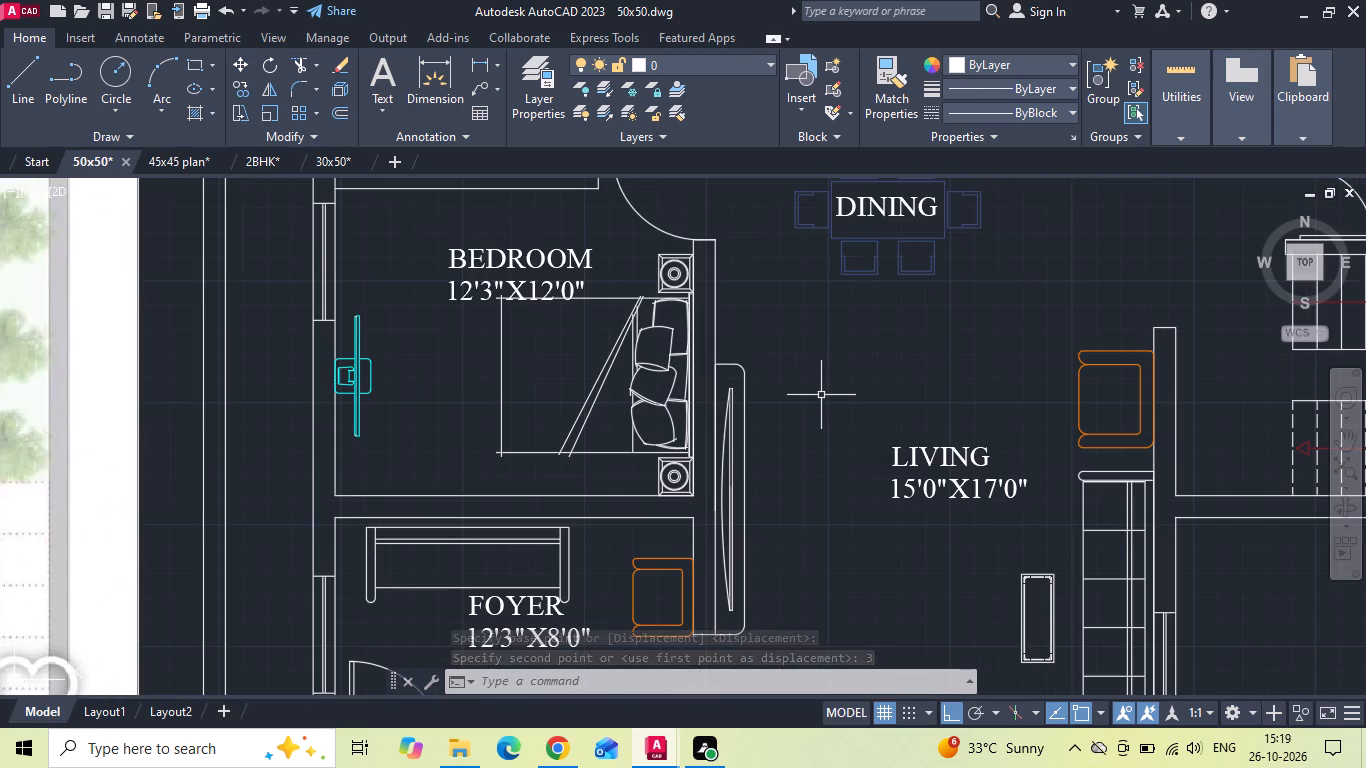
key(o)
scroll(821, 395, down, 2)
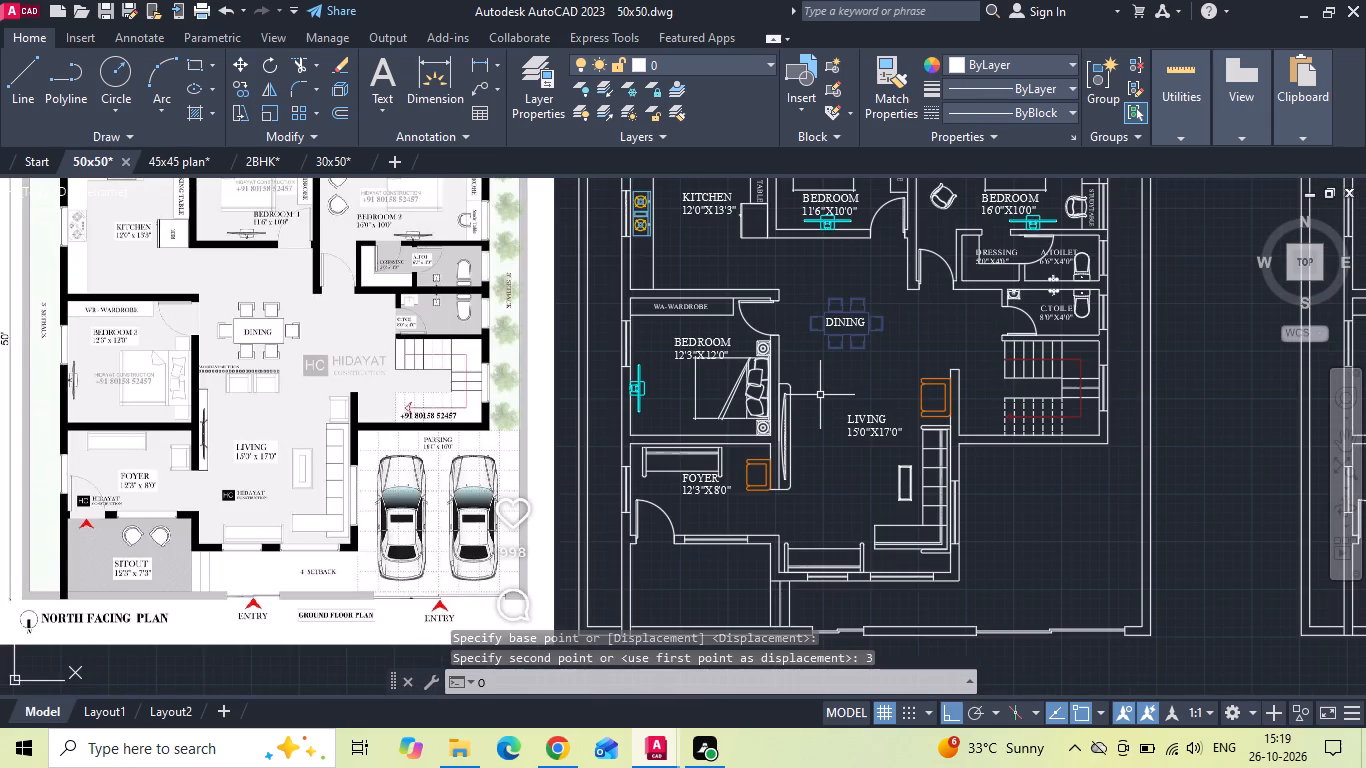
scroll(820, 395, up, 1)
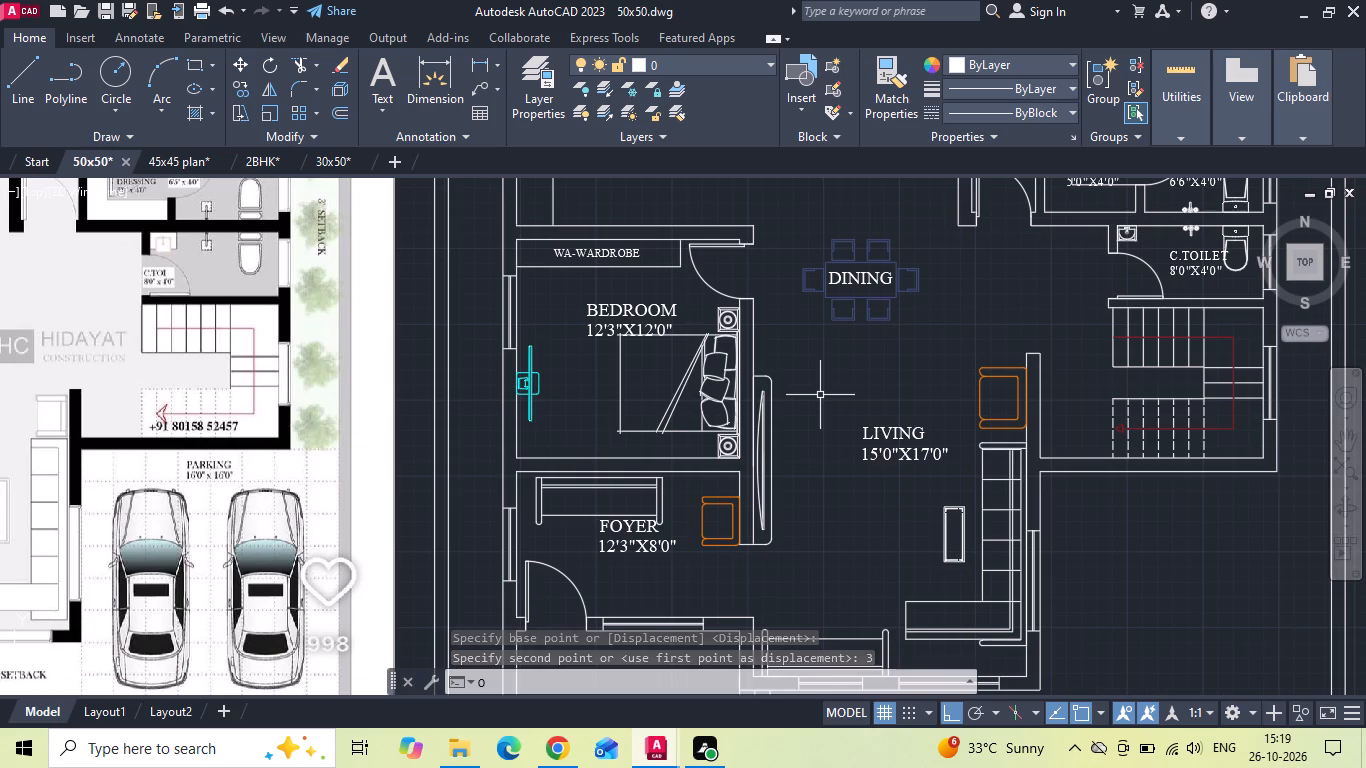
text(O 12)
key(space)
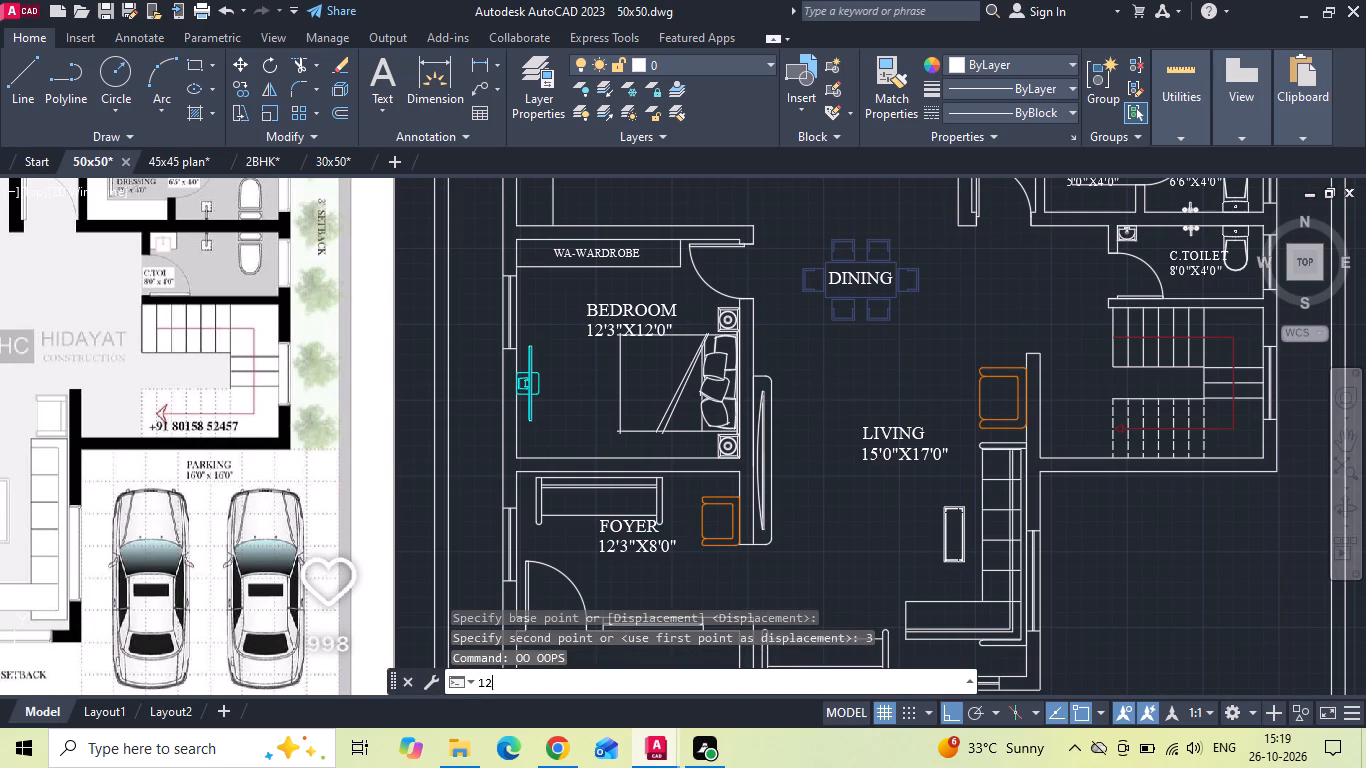
Offset the TV unit's upper end line 12" north, away from the unit.
scroll(751, 369, up, 1)
text(O 12)
key(space)
click(766, 378)
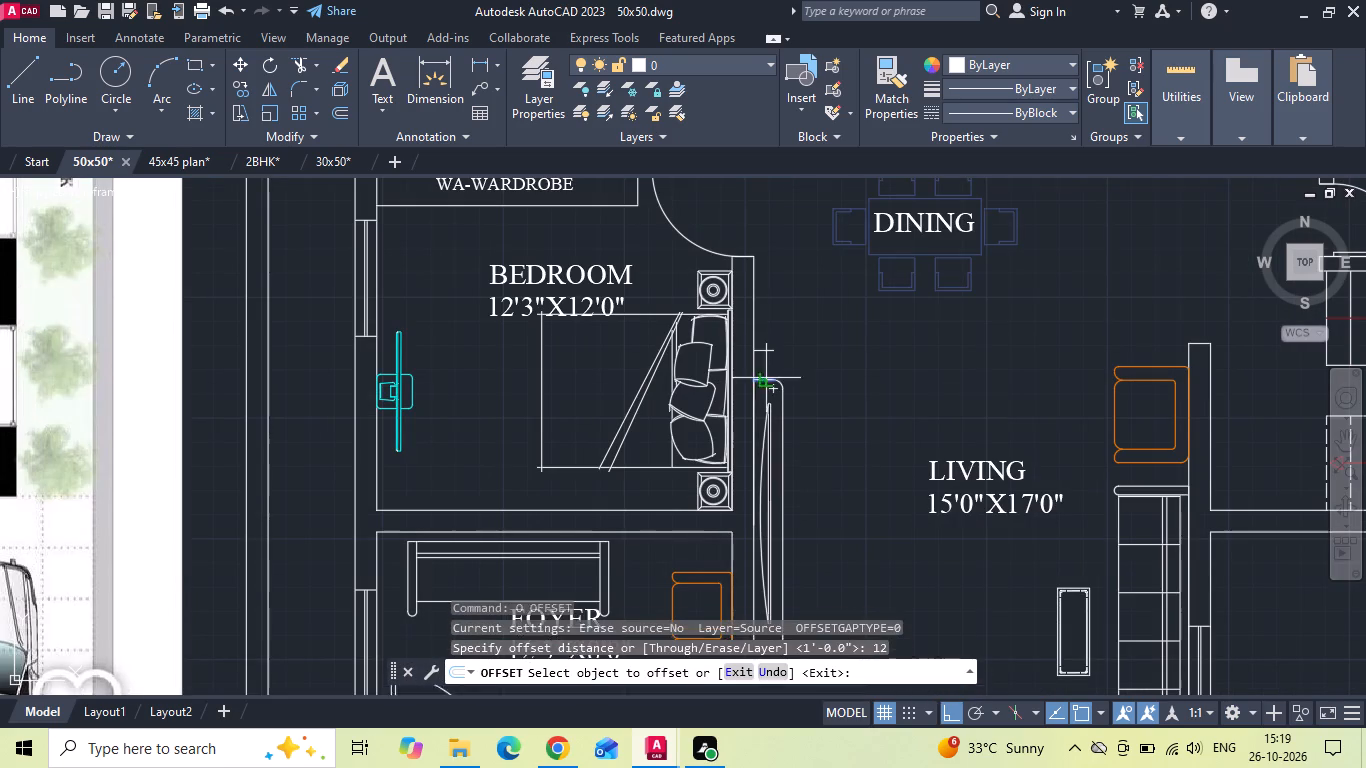
click(774, 336)
scroll(858, 362, down, 3)
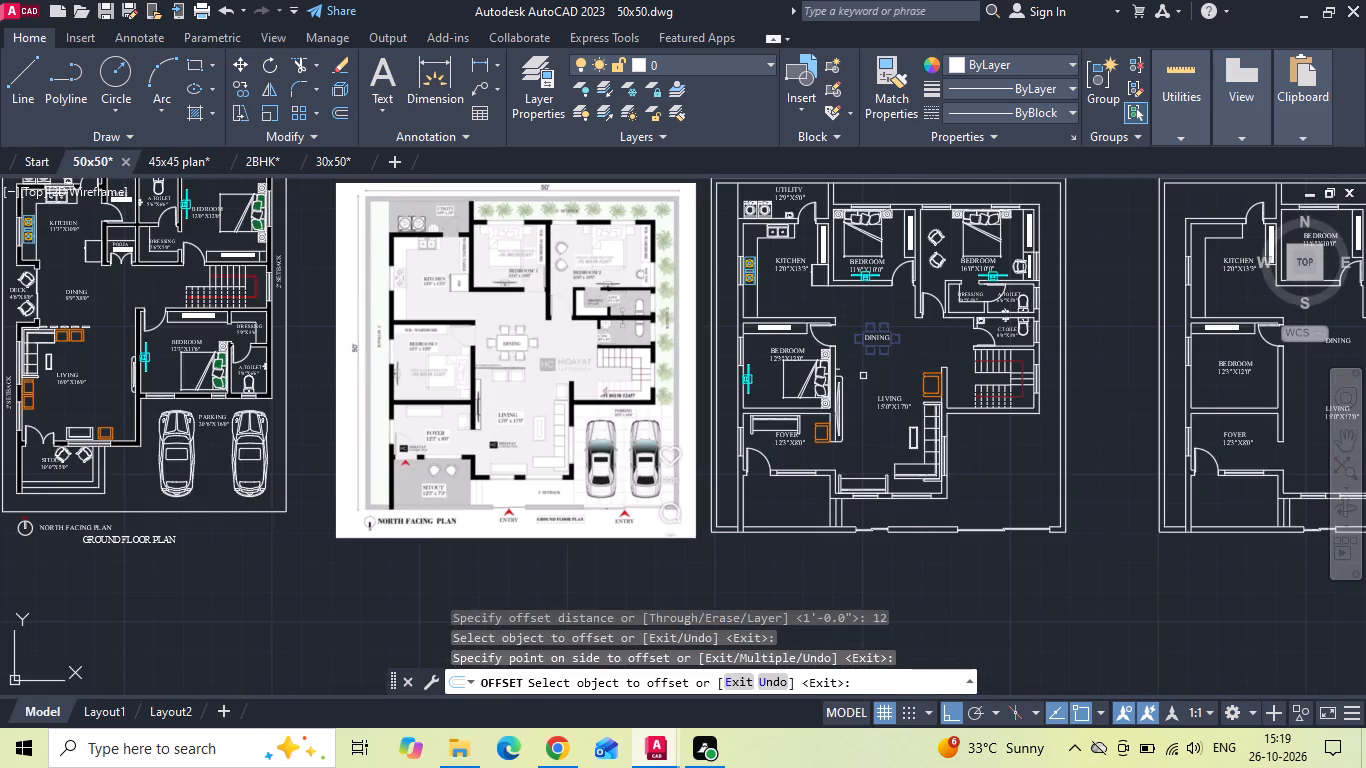
scroll(863, 376, up, 3)
key(Escape)
Move the short offset line above the TV unit a further 6" north.
scroll(759, 356, up, 2)
drag(759, 356, 748, 342)
click(740, 307)
right_click(740, 305)
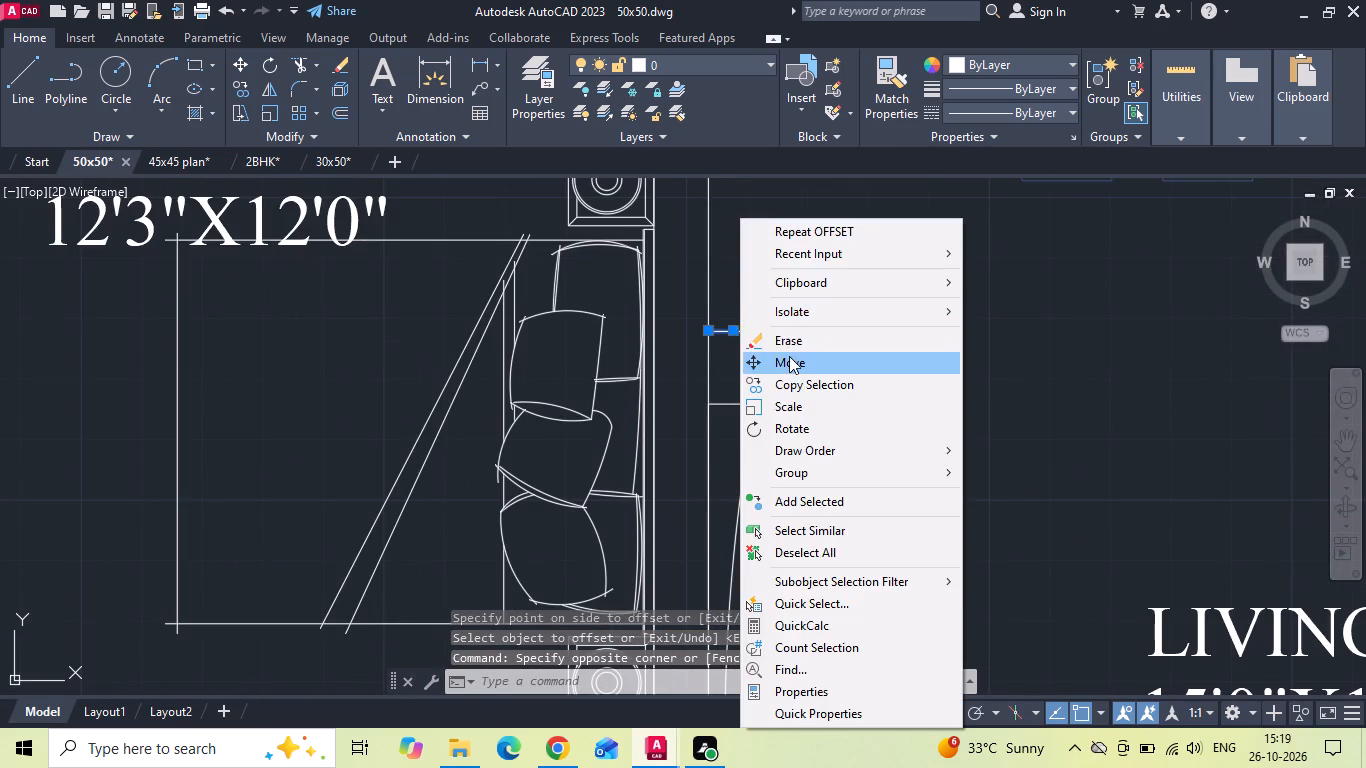
click(790, 358)
drag(846, 370, 845, 358)
text(6)
key(space)
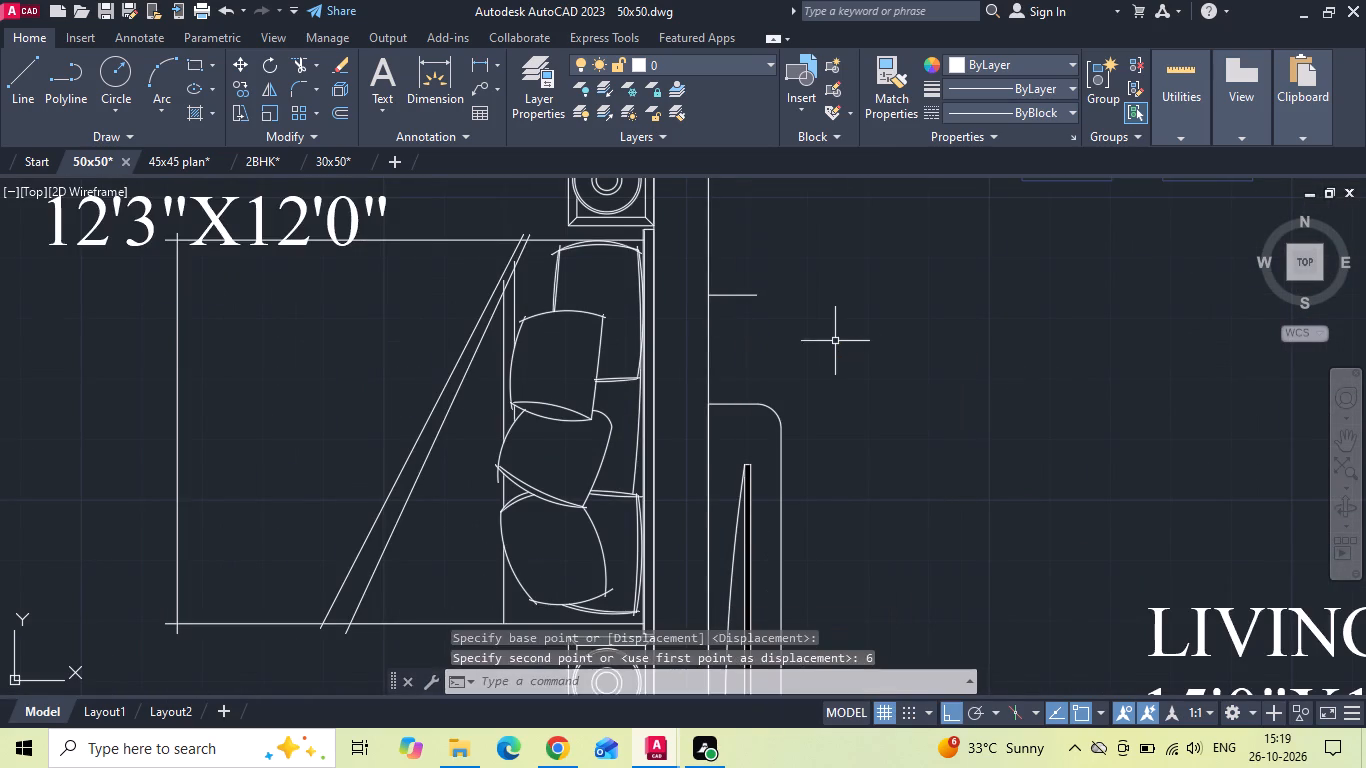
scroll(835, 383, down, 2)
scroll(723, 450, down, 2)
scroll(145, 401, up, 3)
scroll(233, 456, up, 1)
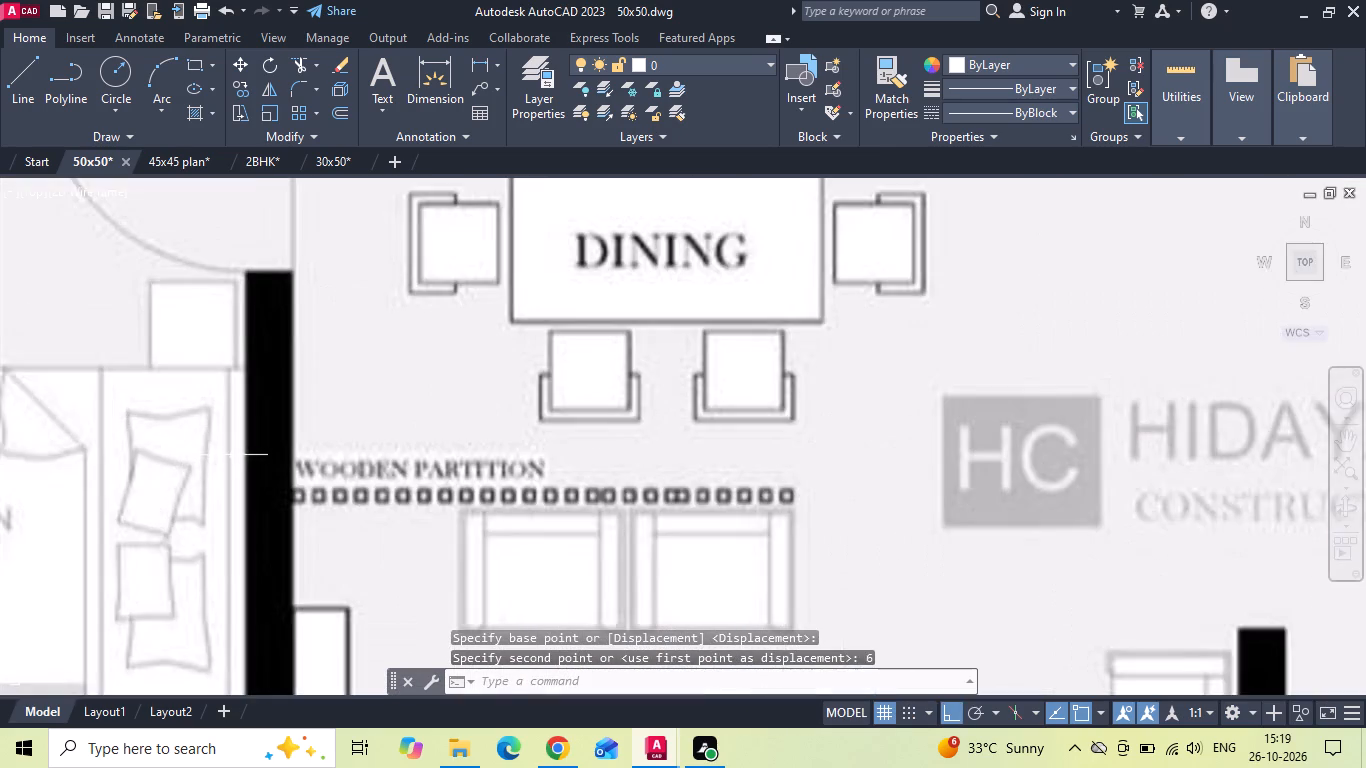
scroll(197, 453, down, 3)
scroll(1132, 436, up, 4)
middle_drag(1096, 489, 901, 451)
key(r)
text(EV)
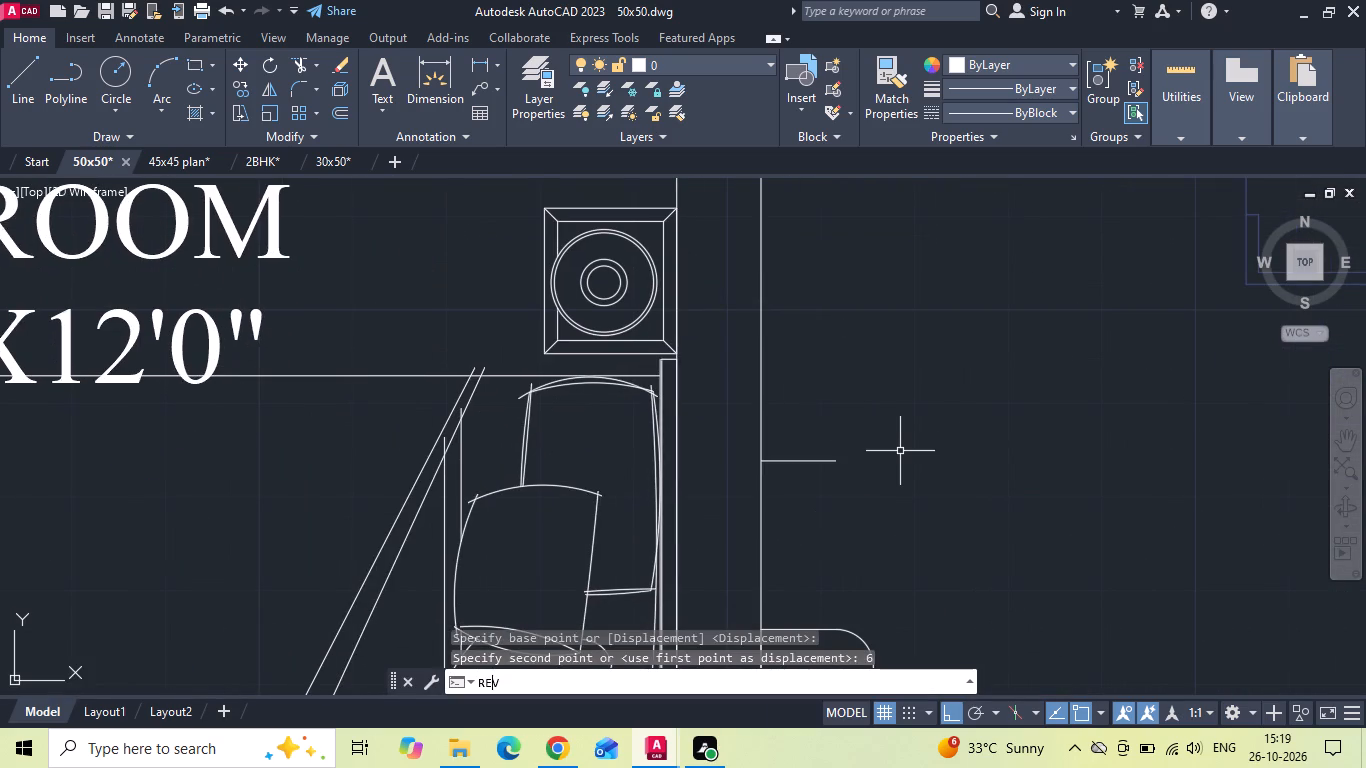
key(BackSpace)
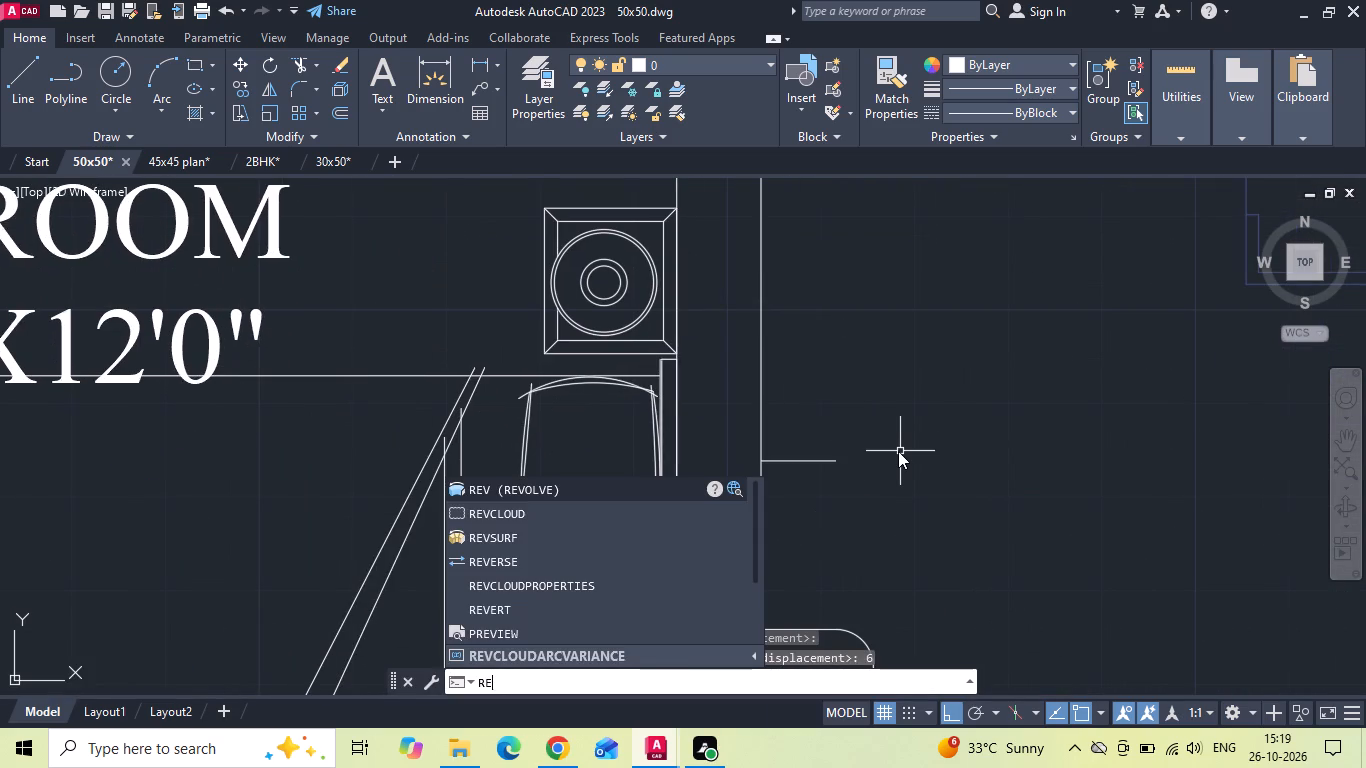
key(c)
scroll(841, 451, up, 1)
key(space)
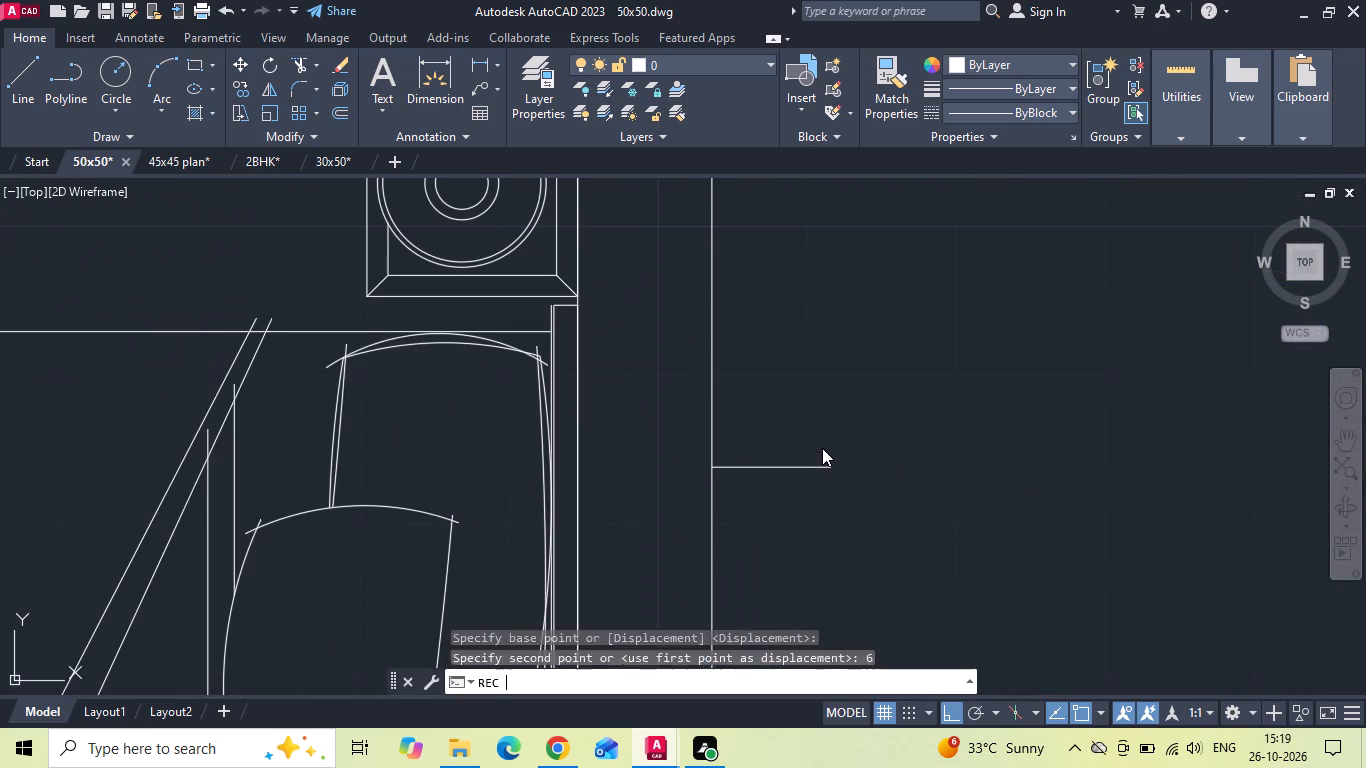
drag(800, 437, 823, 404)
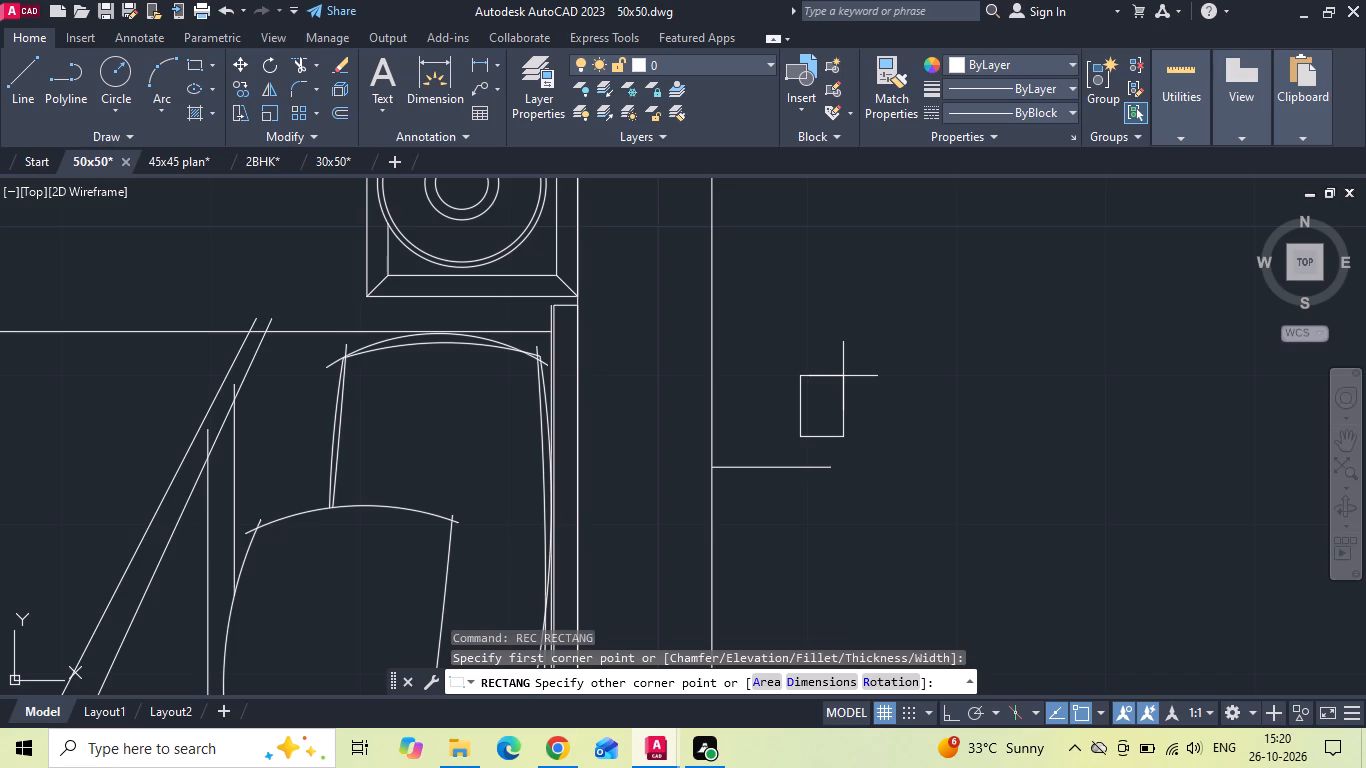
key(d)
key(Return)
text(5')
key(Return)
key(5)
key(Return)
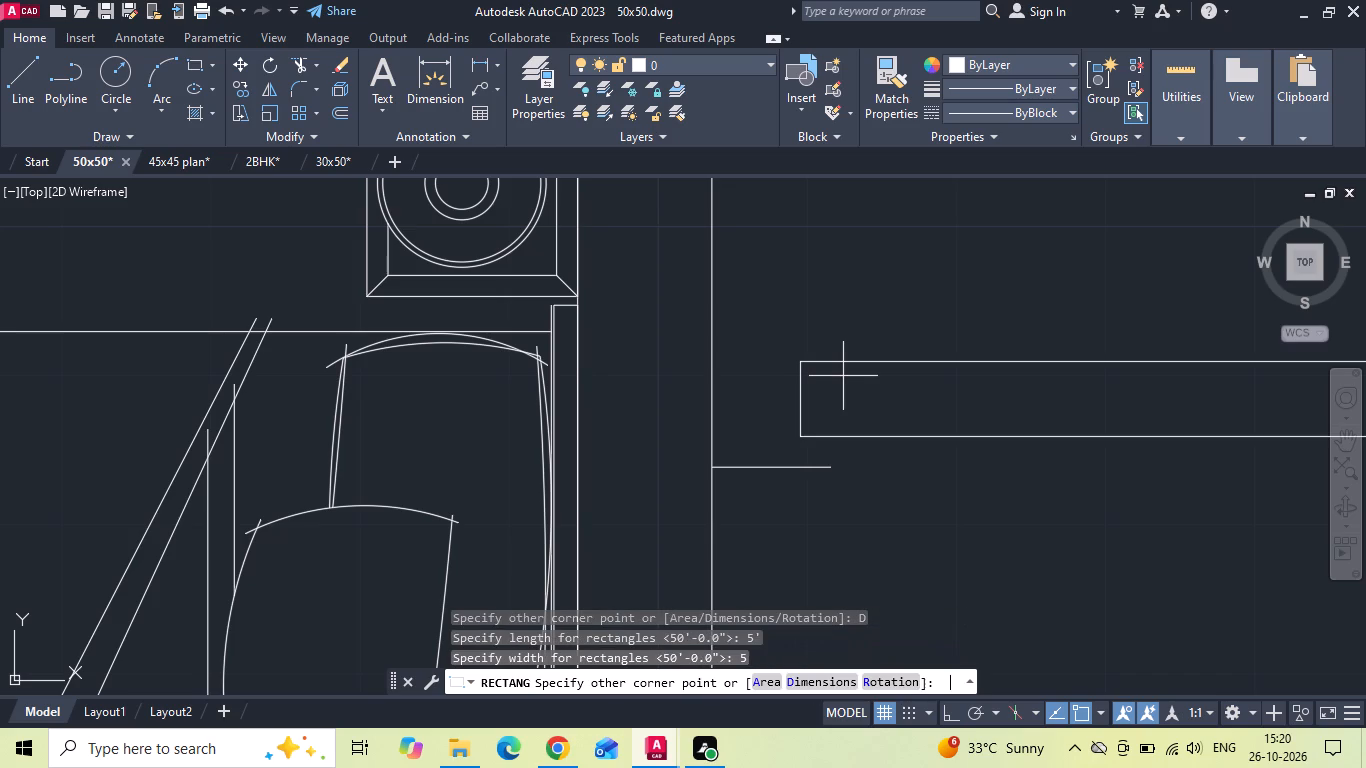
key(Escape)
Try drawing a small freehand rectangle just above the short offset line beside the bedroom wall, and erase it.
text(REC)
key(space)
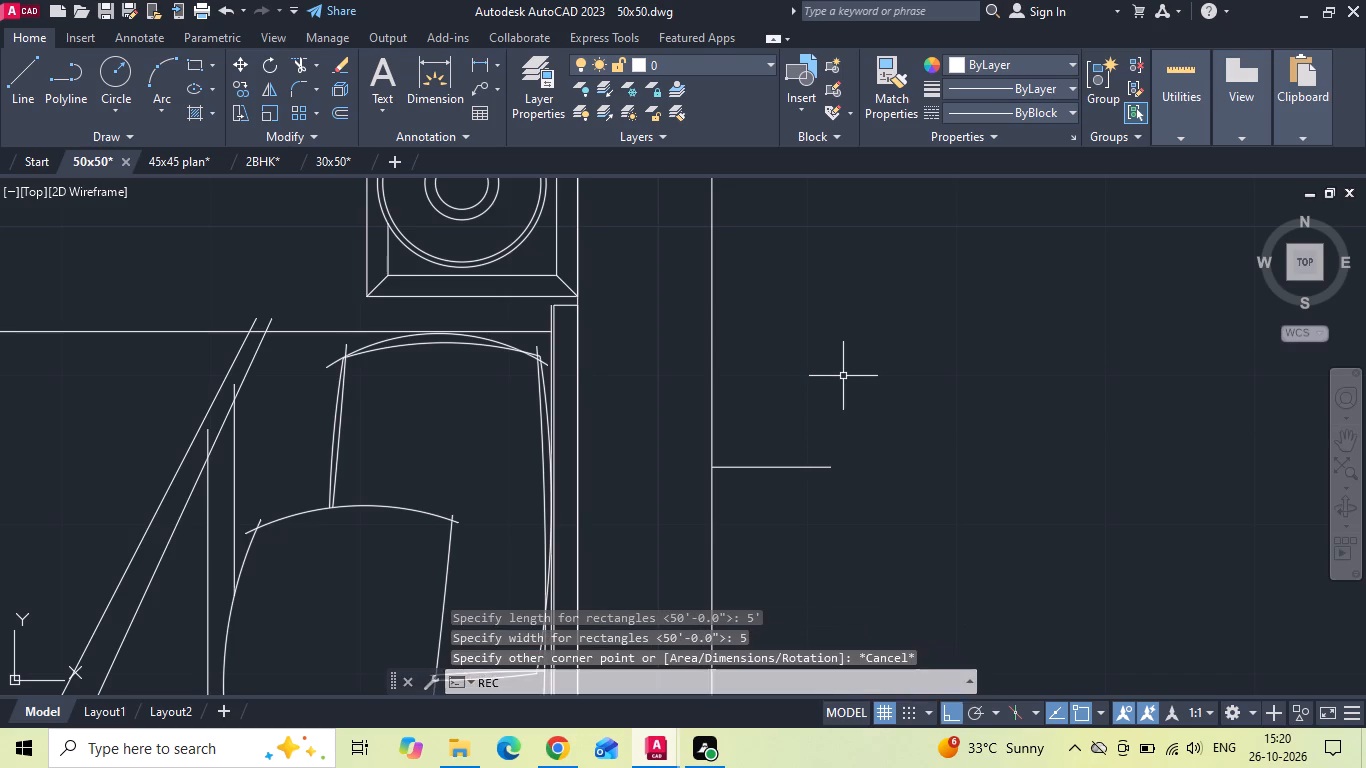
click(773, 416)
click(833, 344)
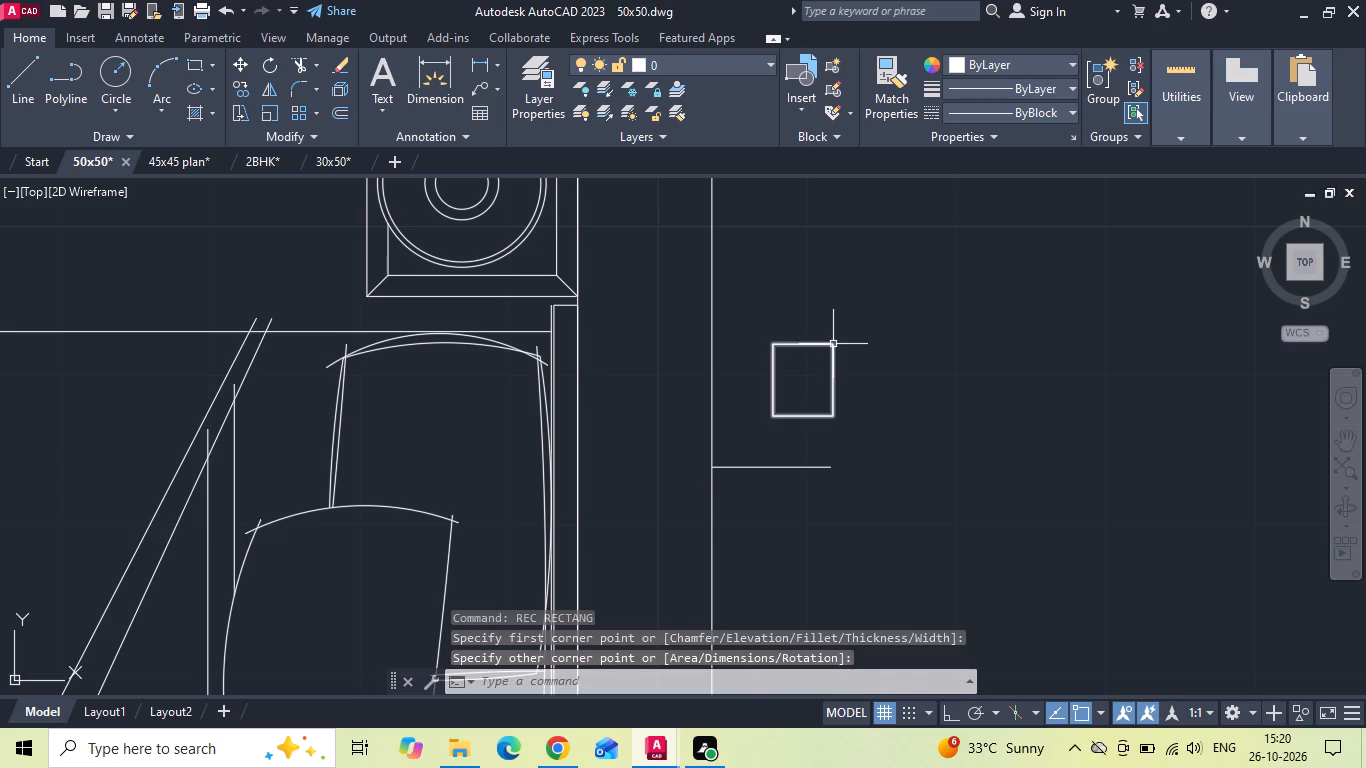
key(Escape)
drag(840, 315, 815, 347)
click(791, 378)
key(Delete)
Draw a 5" by 5" square just above the short offset line beside the bedroom wall for the wooden partition.
text(REC)
key(space)
drag(779, 401, 845, 355)
text(D)
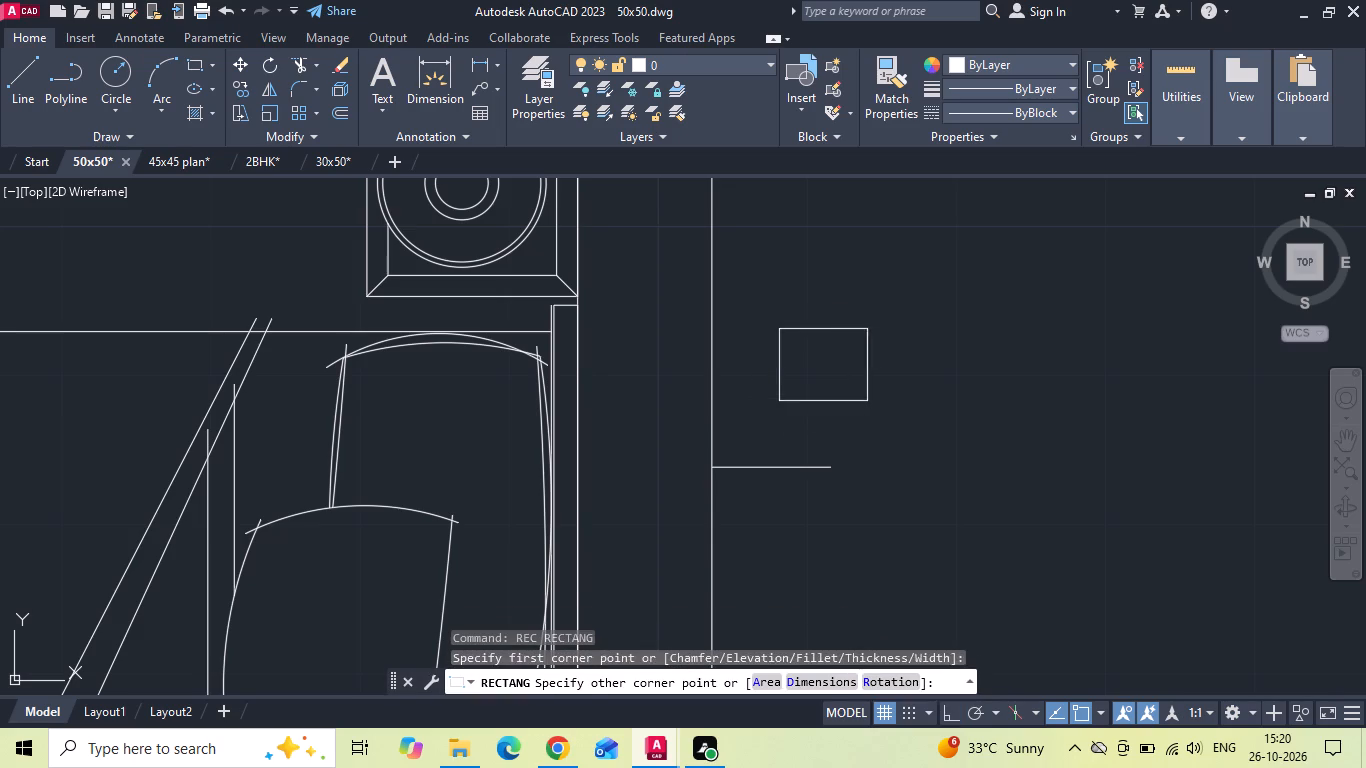
key(space)
key(5)
key(Return)
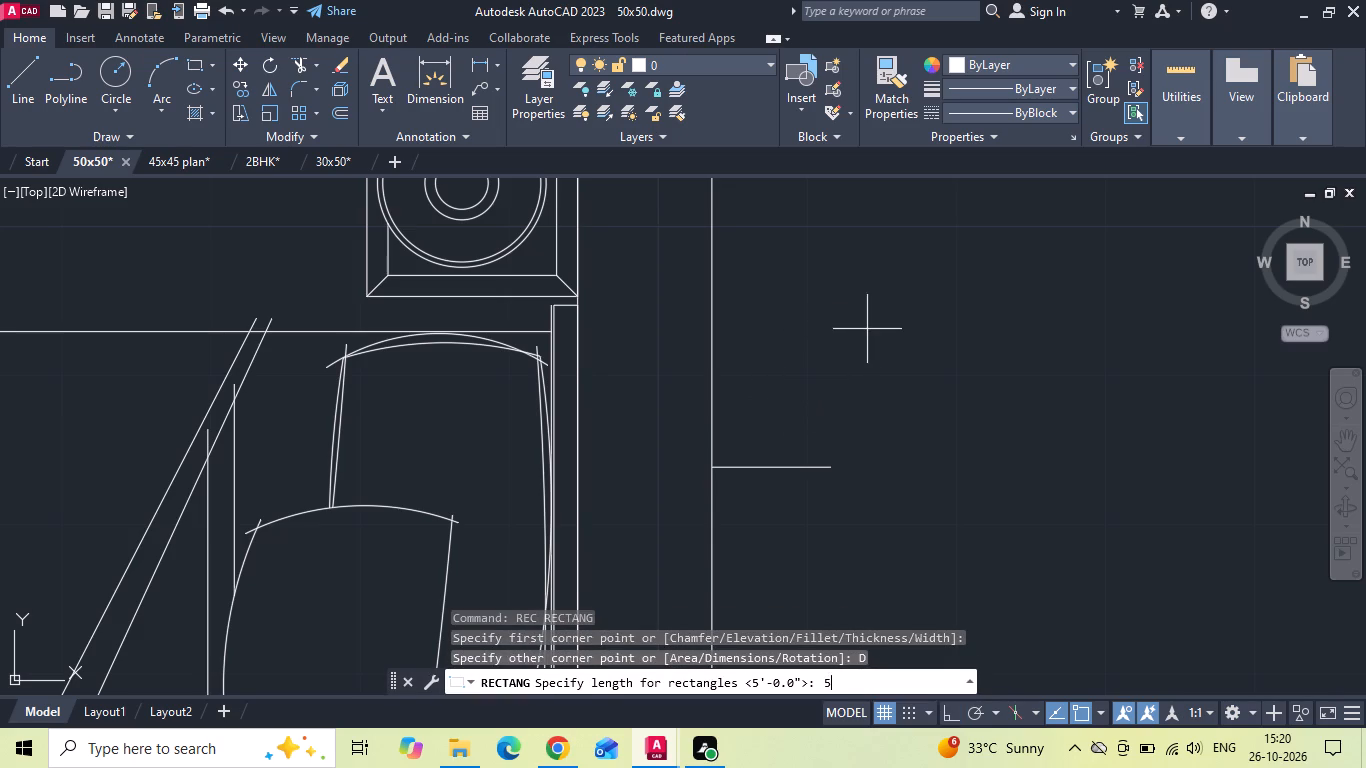
key(5)
key(Return)
click(868, 328)
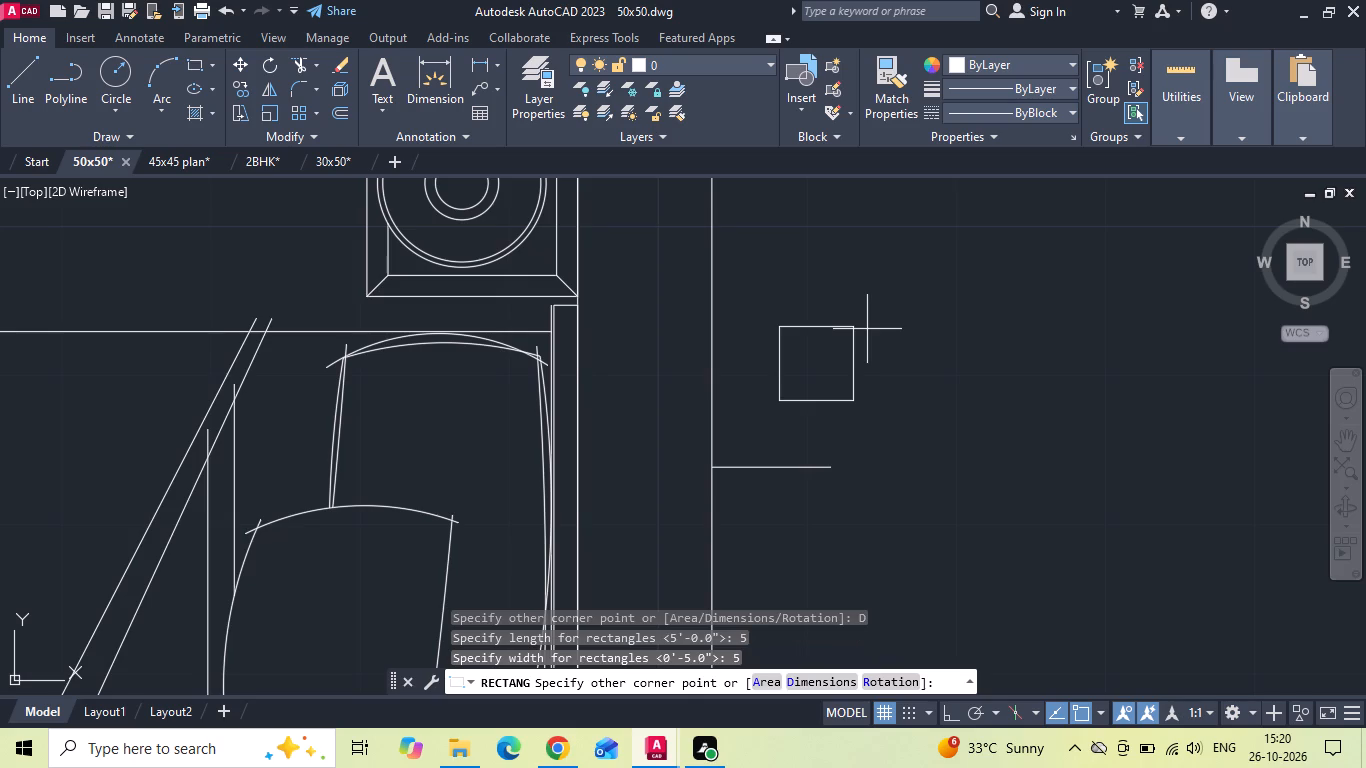
scroll(872, 383, down, 4)
scroll(885, 397, up, 3)
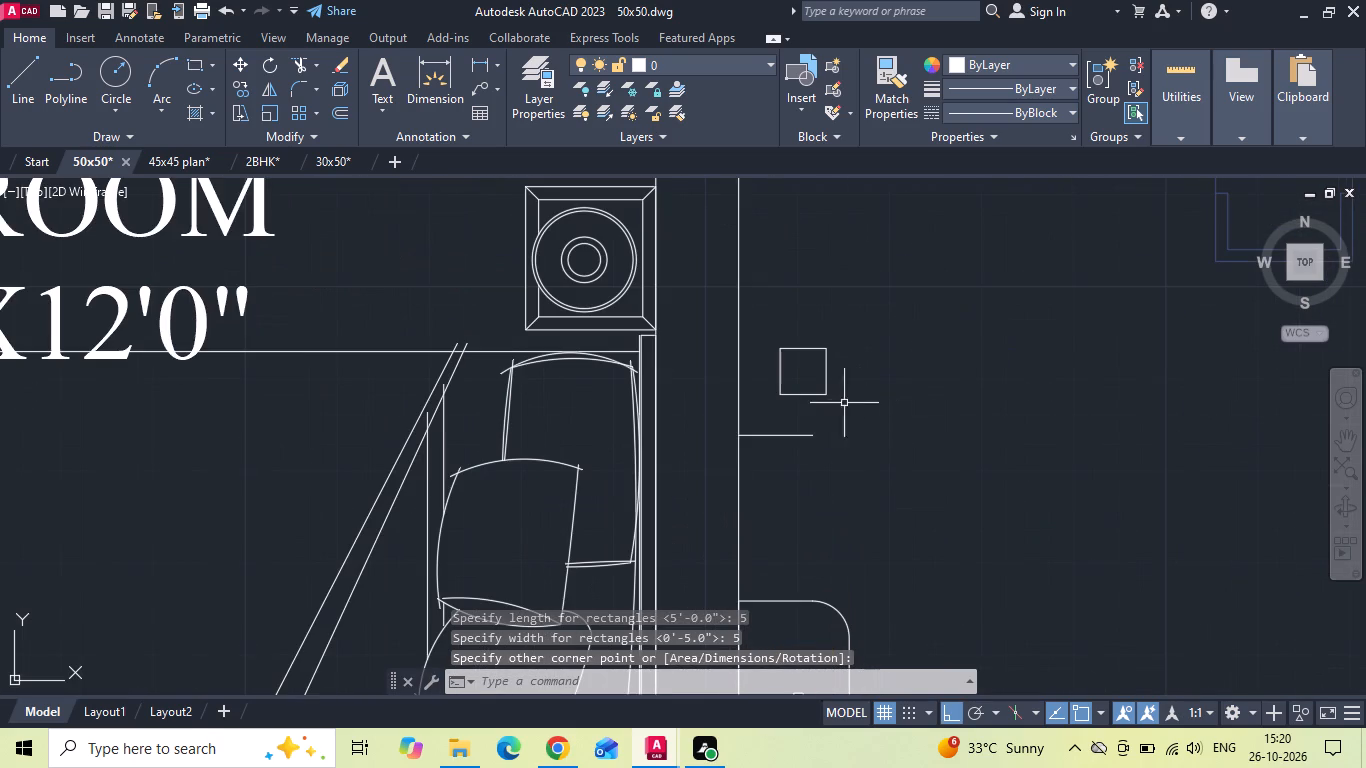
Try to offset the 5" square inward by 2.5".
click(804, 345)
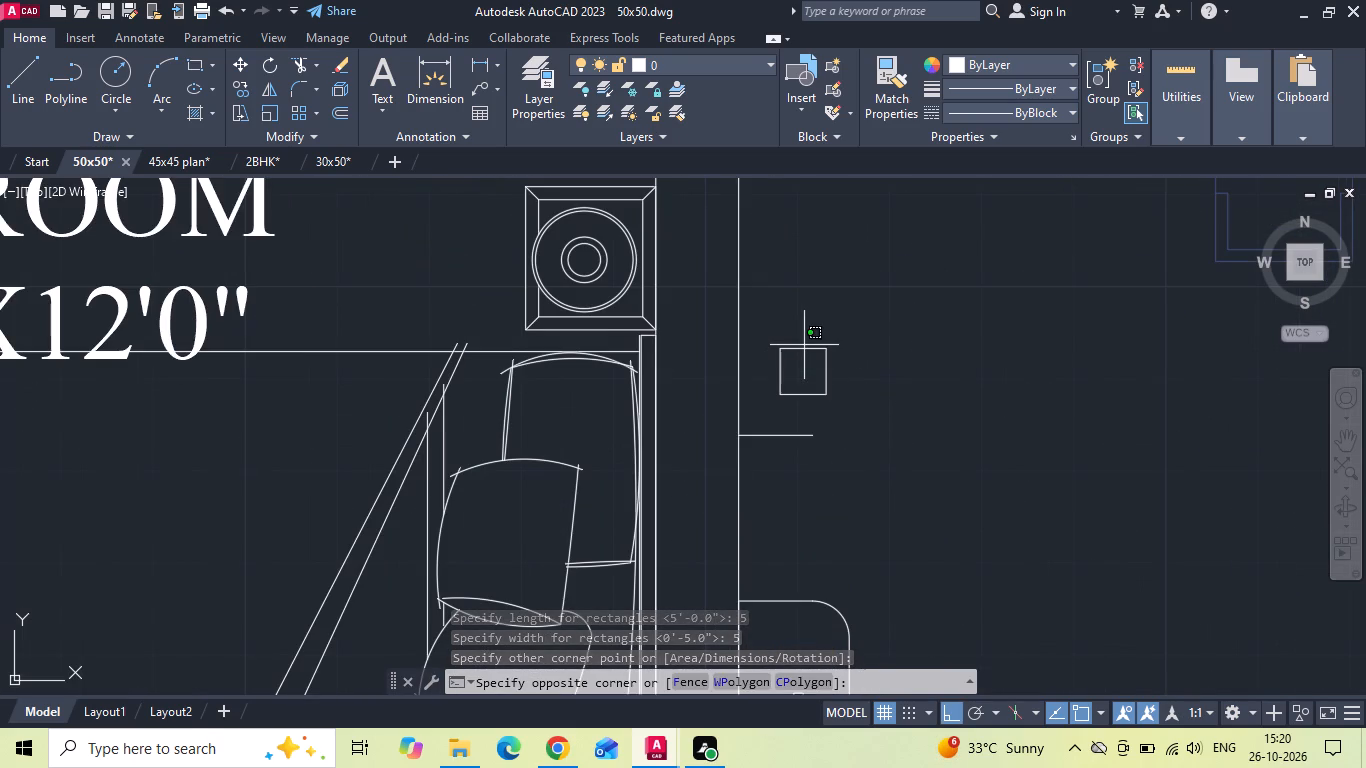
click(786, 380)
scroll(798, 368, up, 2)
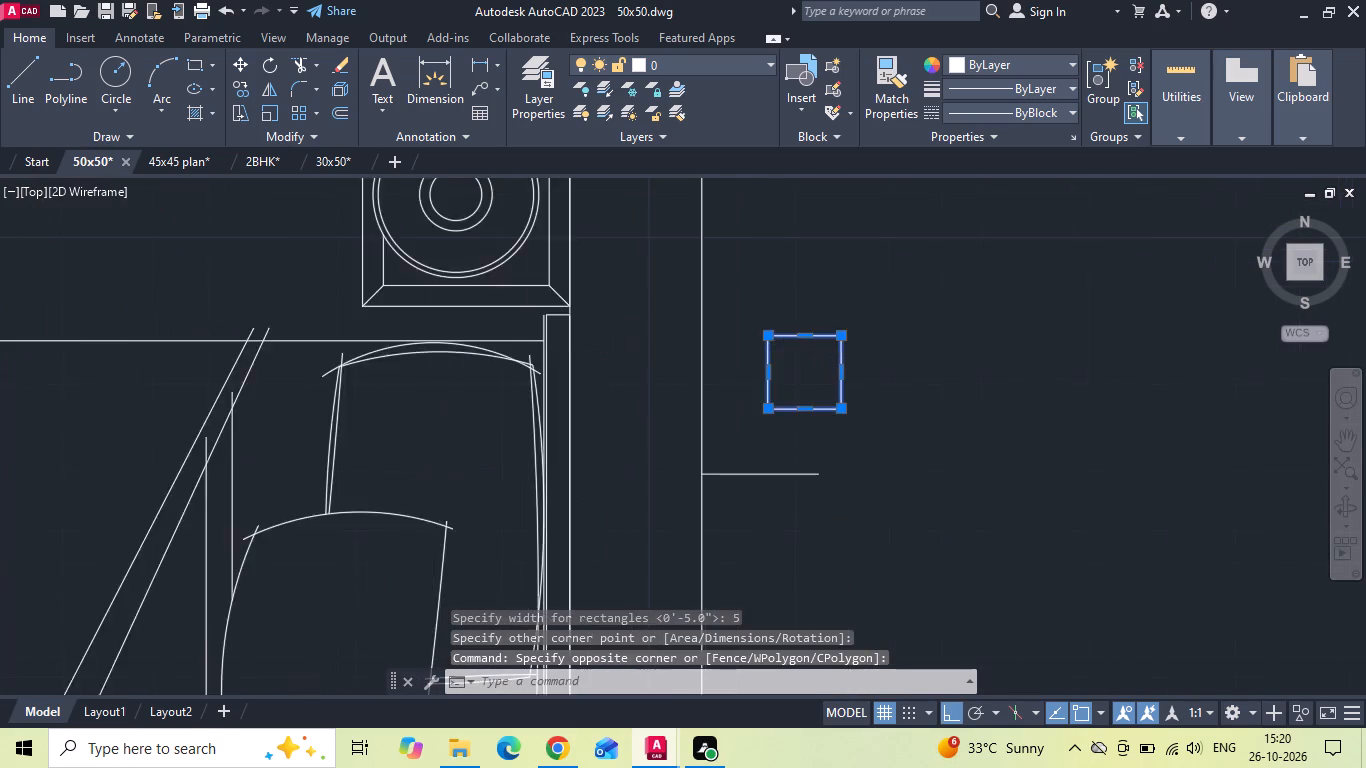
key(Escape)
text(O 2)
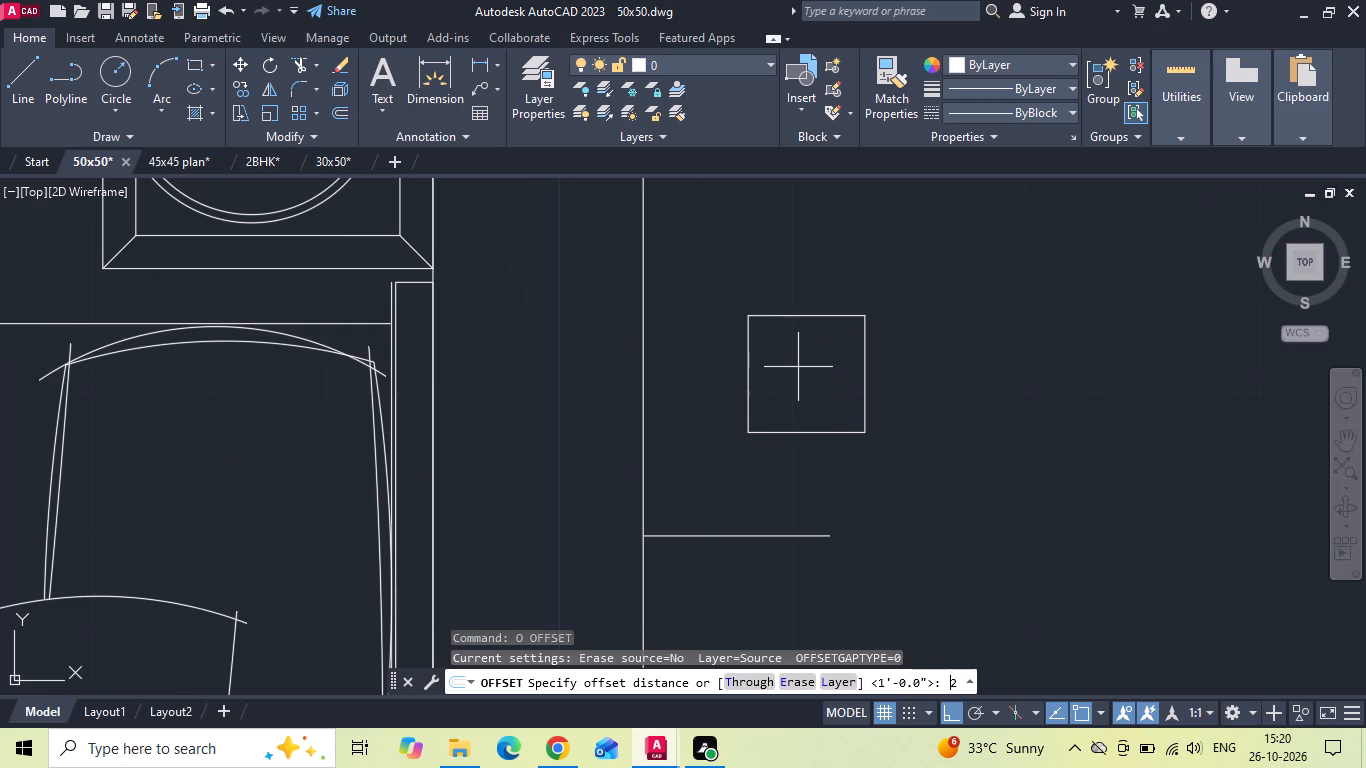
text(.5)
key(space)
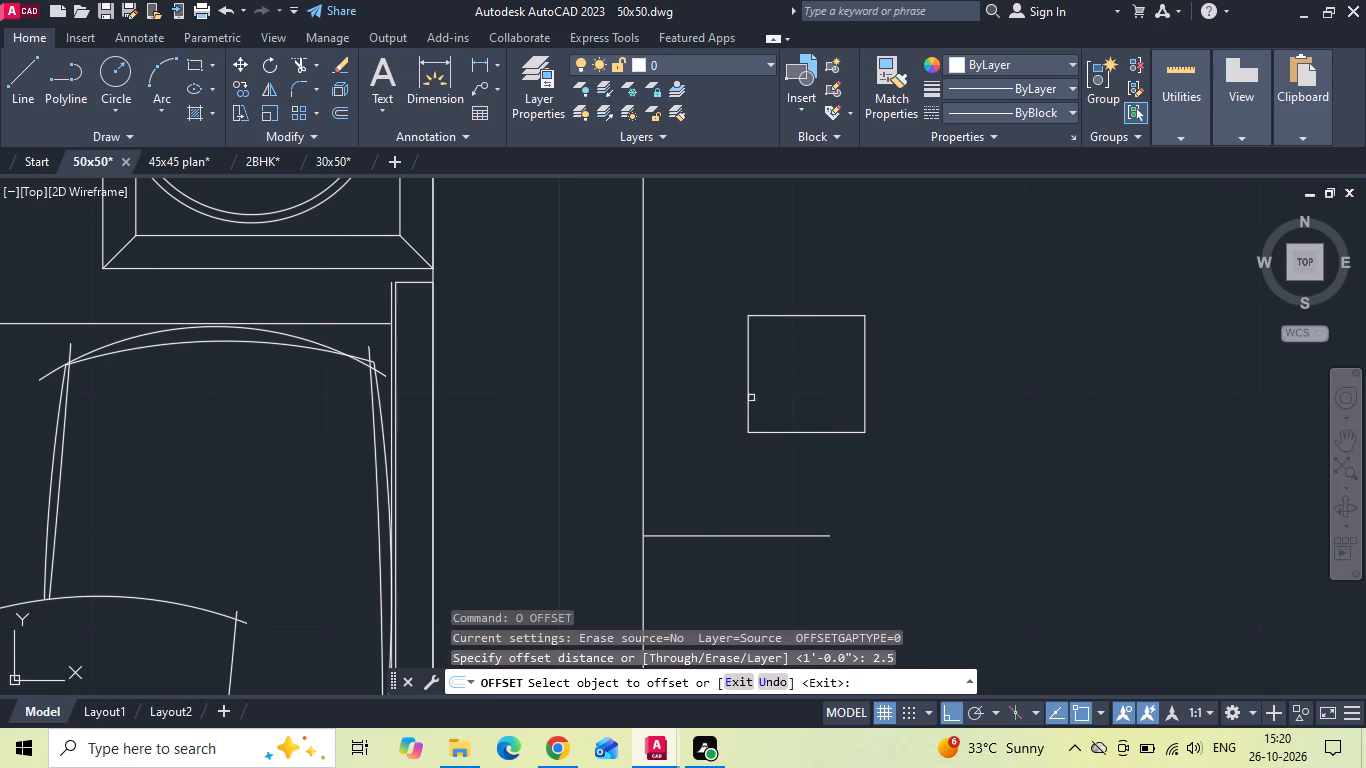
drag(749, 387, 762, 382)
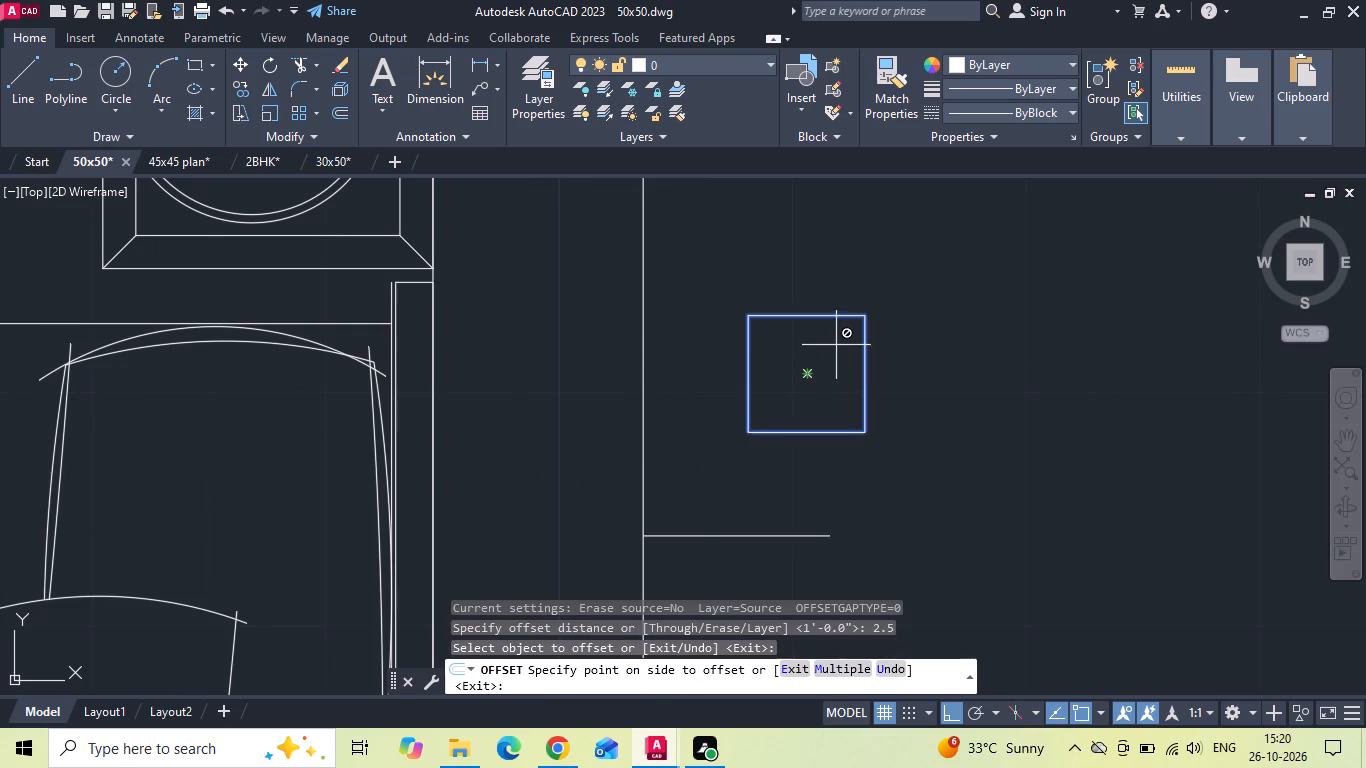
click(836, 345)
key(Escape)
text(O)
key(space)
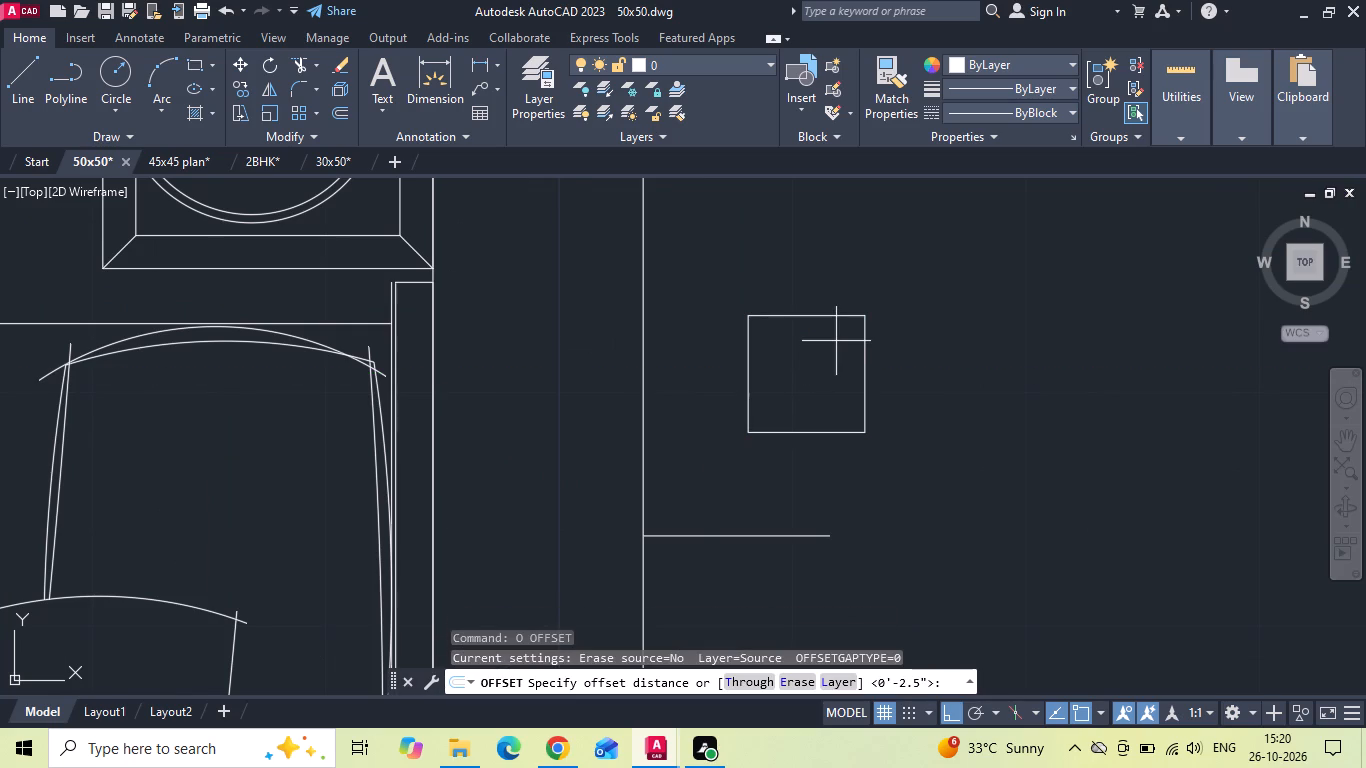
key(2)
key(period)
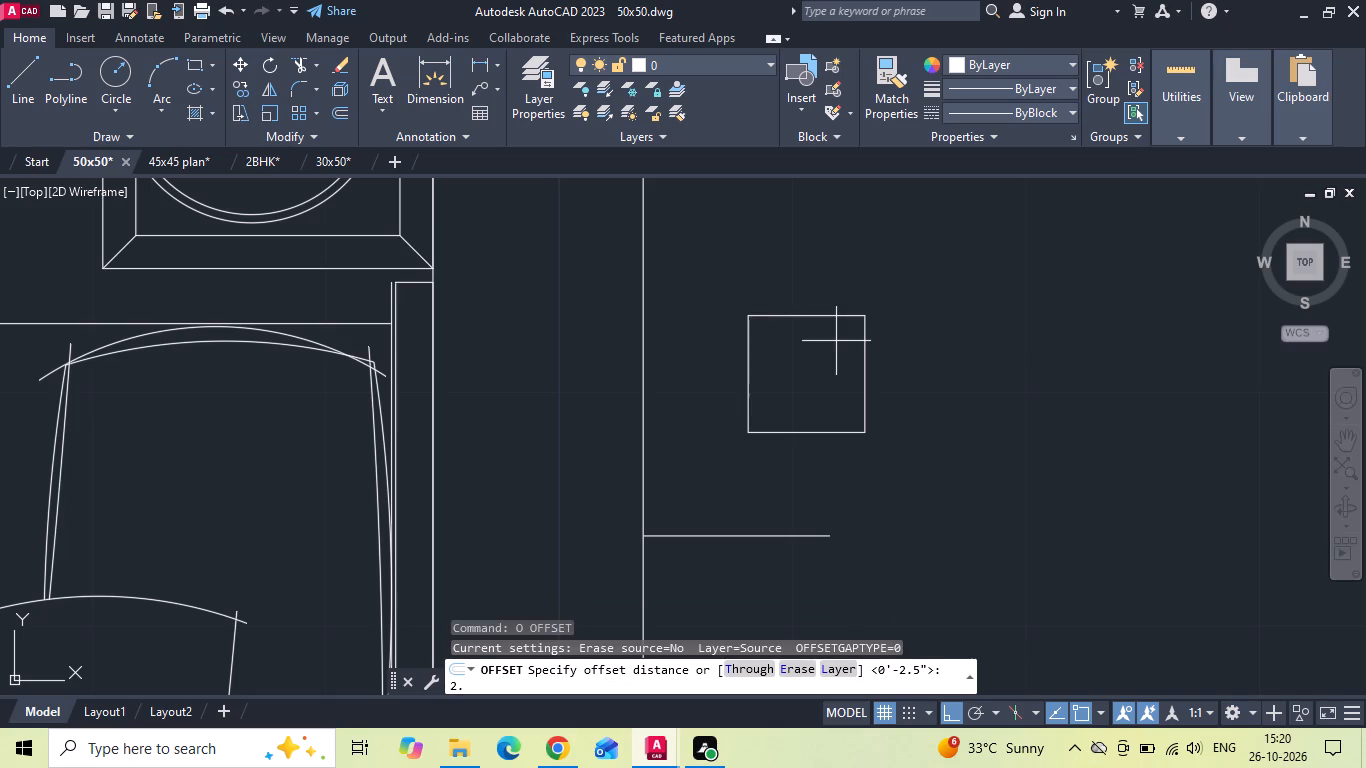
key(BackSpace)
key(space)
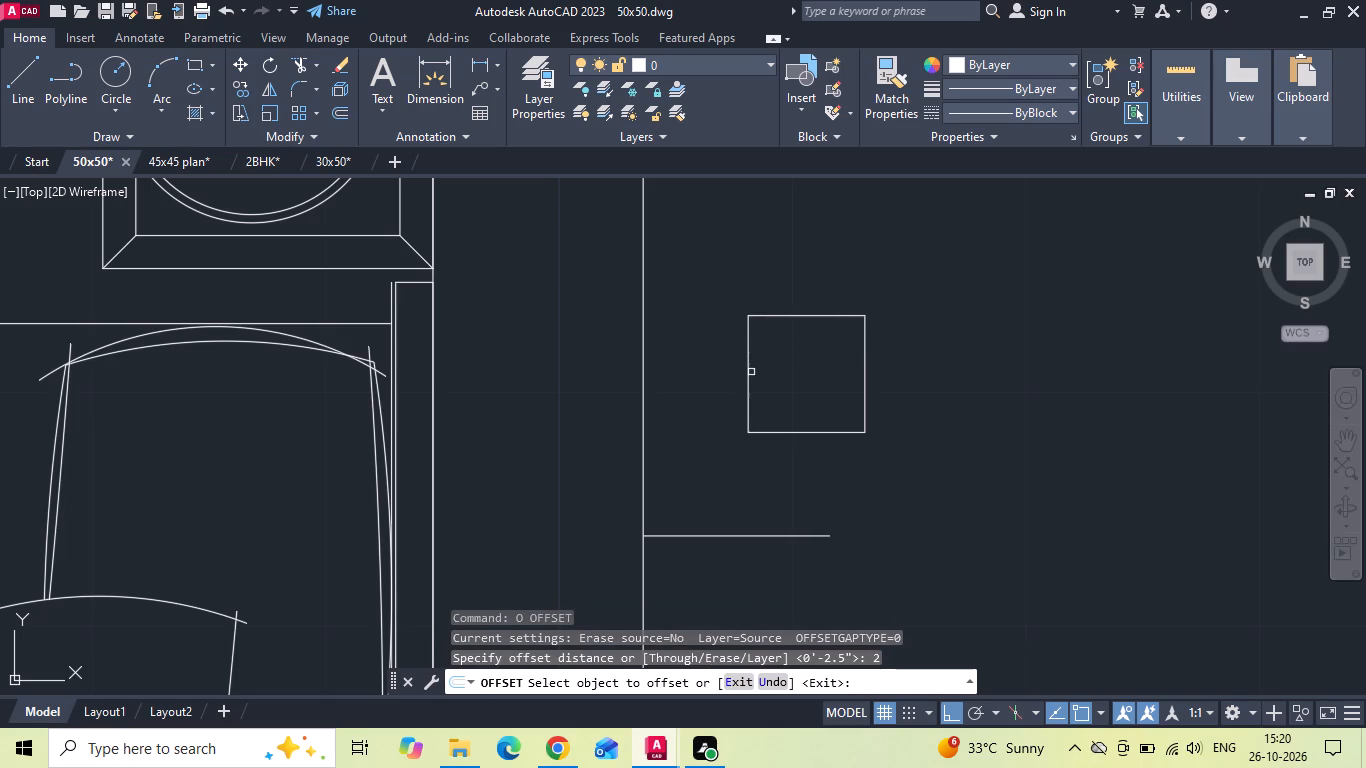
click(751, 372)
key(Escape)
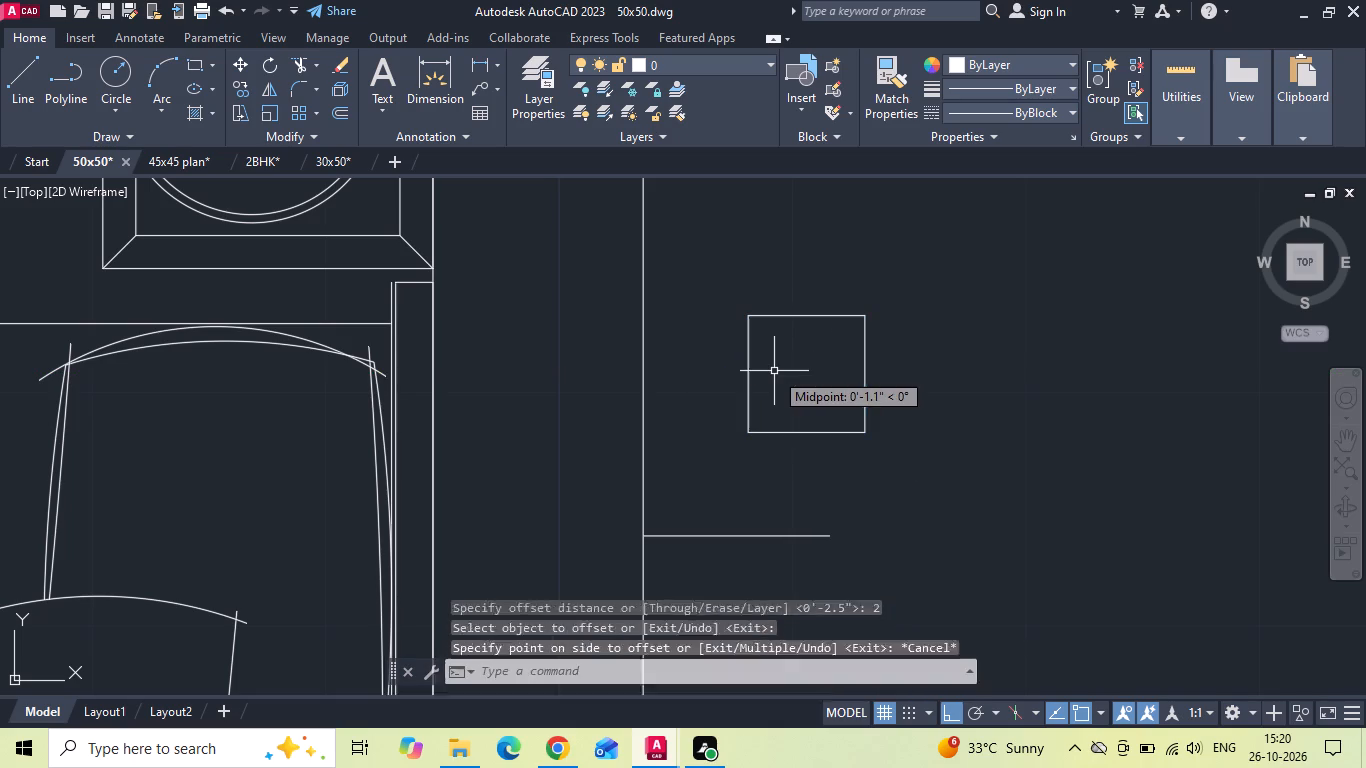
Offset the 5" square inward by 1" and erase the outer square, keeping only the inner one.
text(O 1)
key(space)
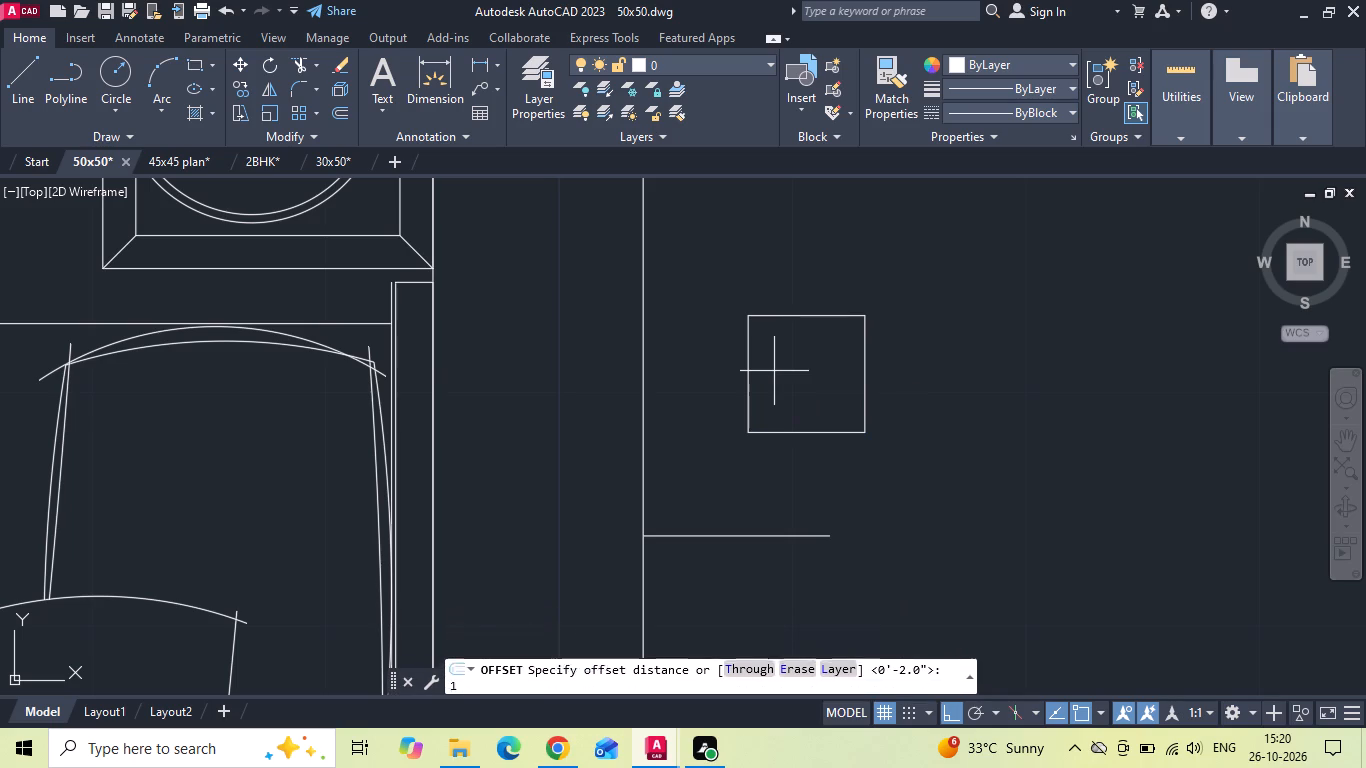
click(745, 409)
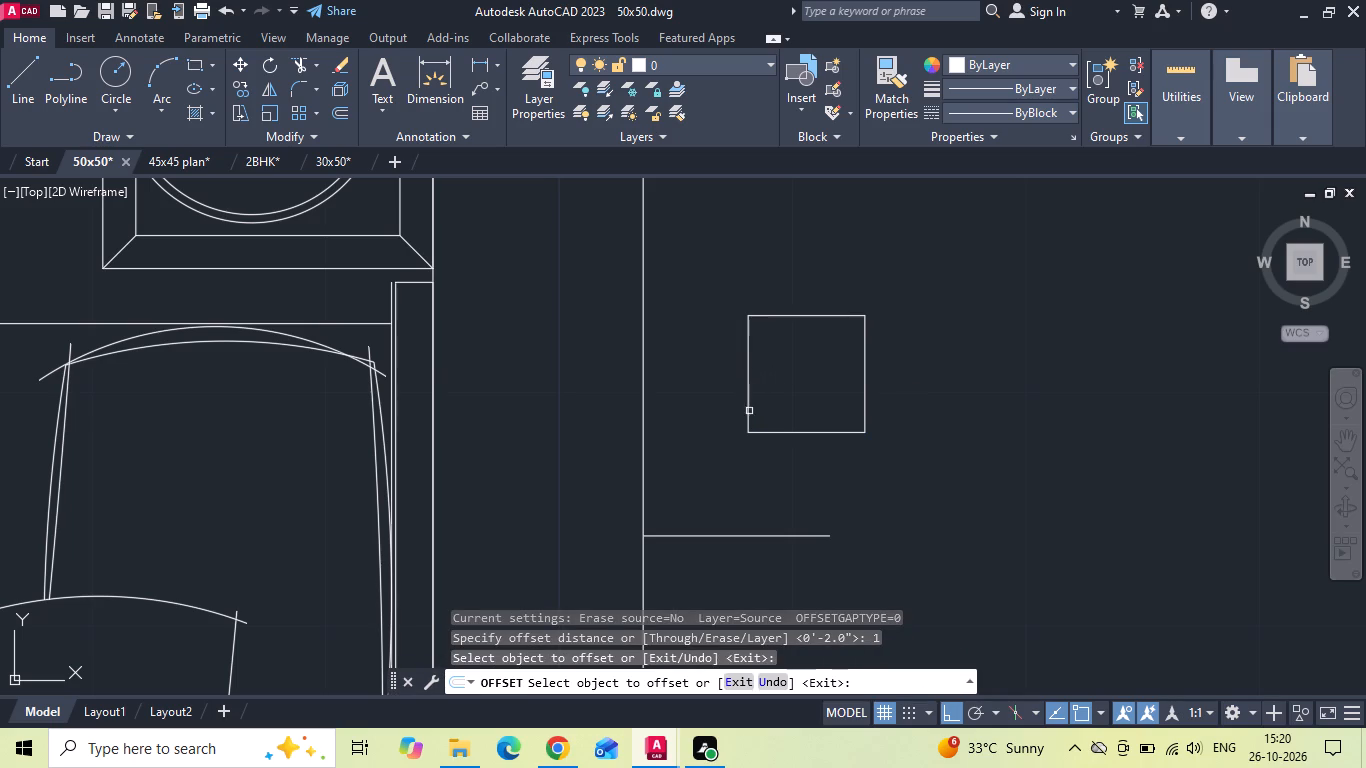
click(752, 404)
drag(748, 406, 766, 402)
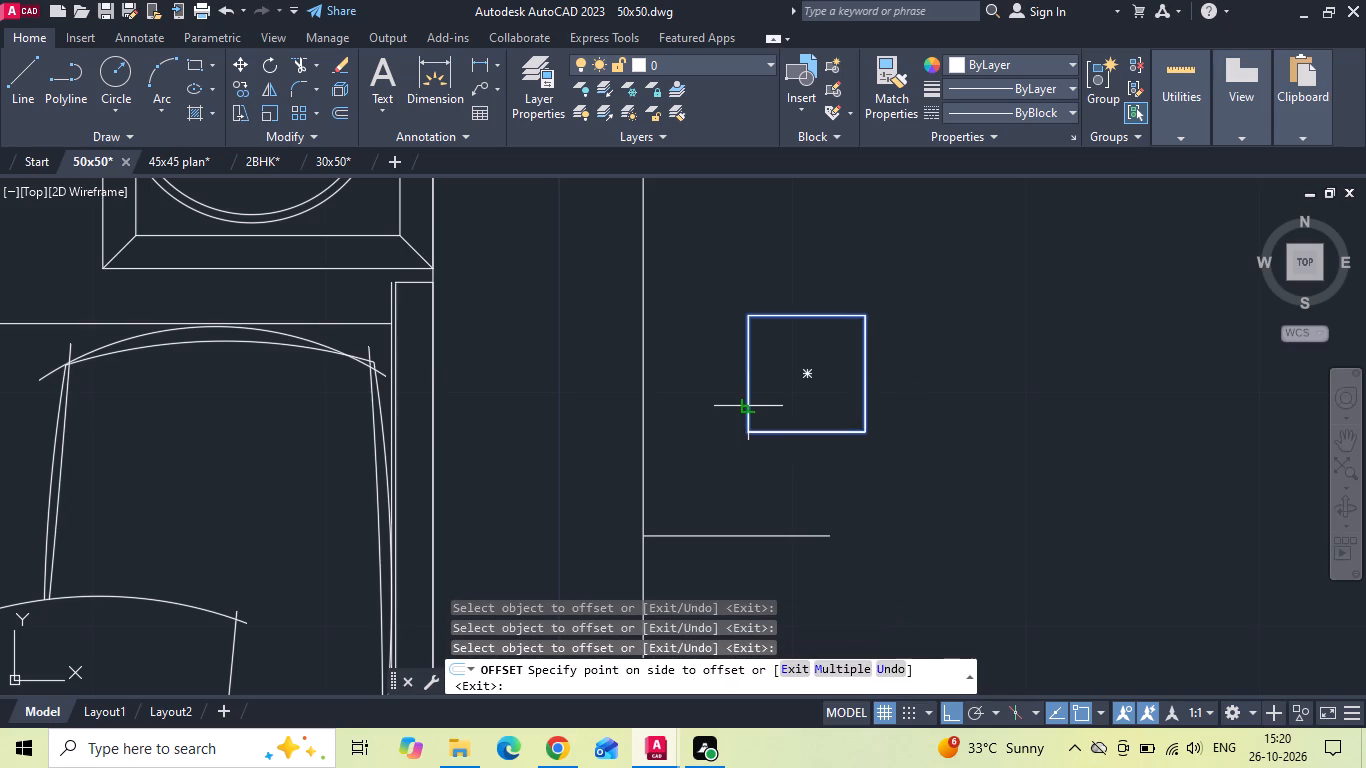
click(850, 361)
key(Escape)
click(862, 331)
click(839, 299)
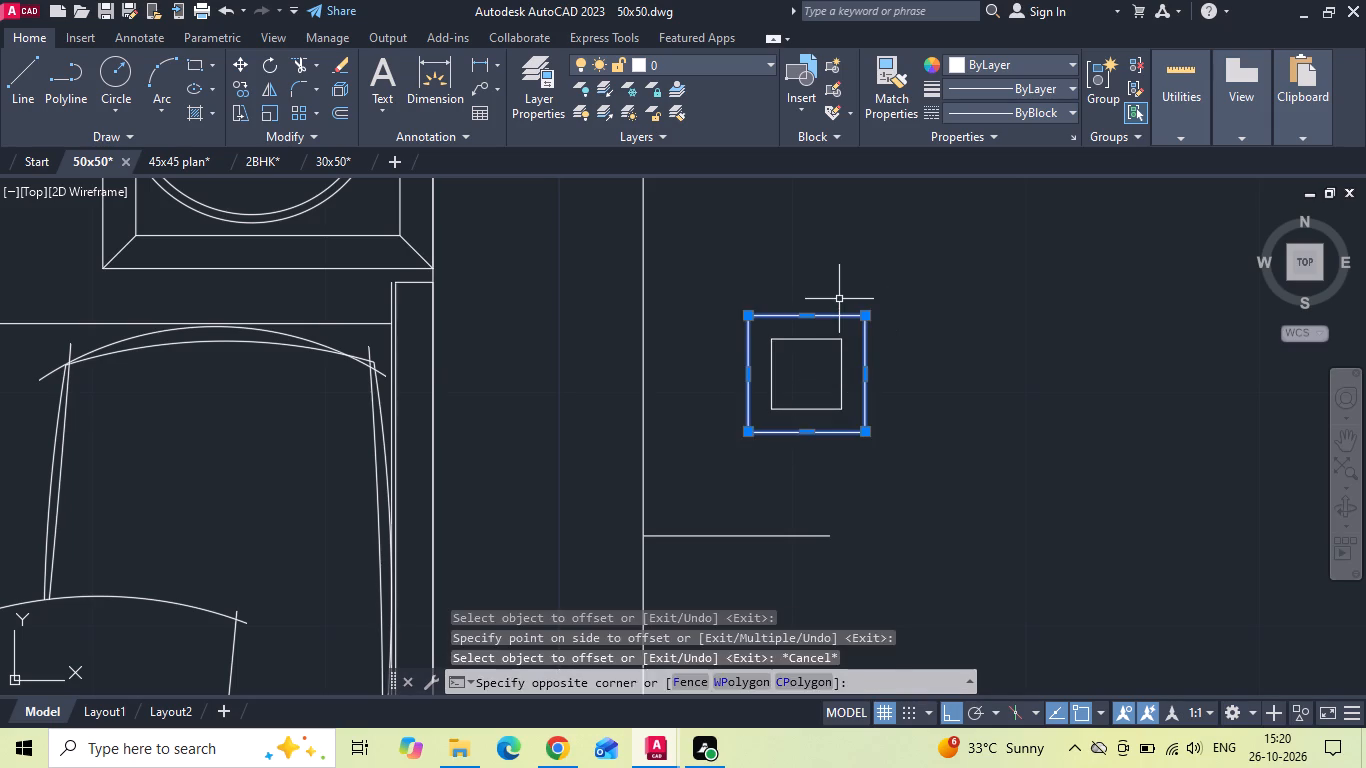
key(Delete)
Move the inner square by its lower-left corner to where the short offset line meets the bedroom wall.
drag(829, 324, 775, 397)
click(755, 433)
right_click(755, 433)
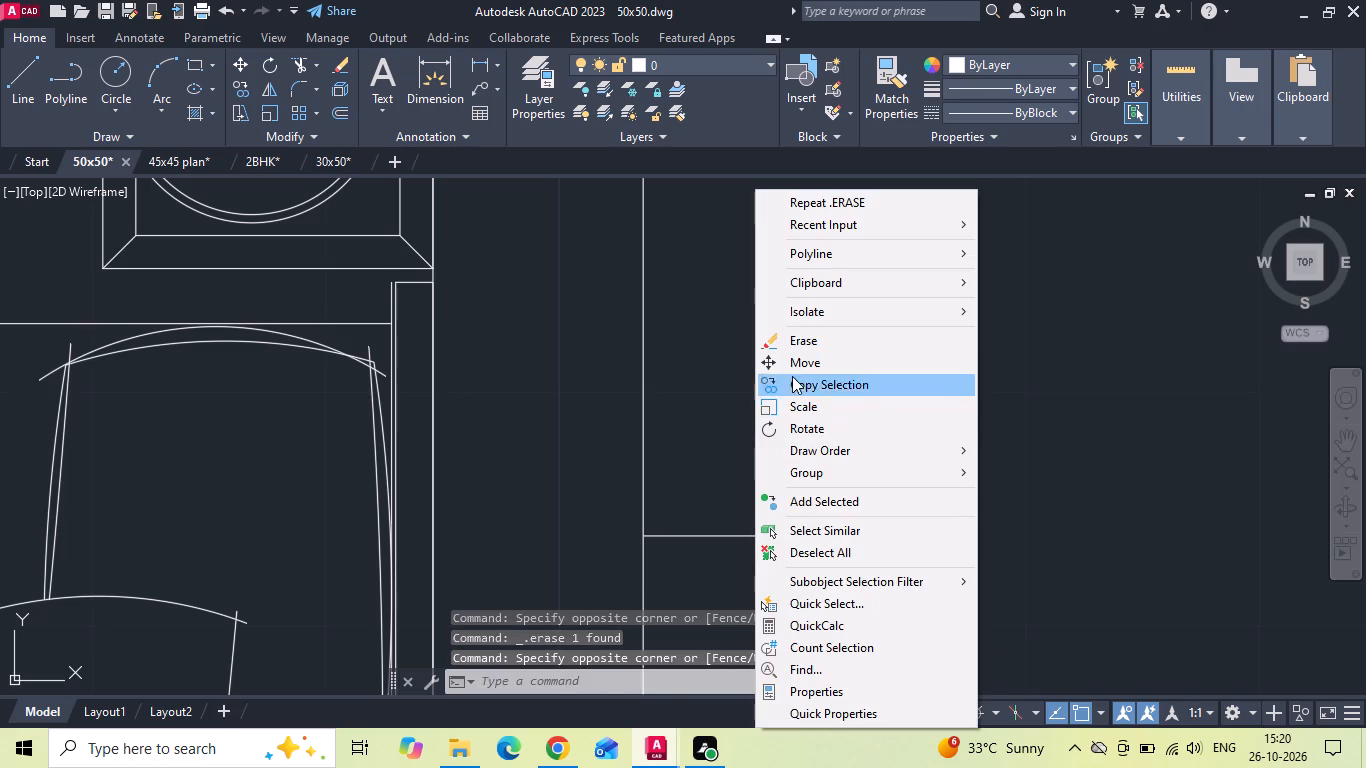
click(796, 367)
click(773, 411)
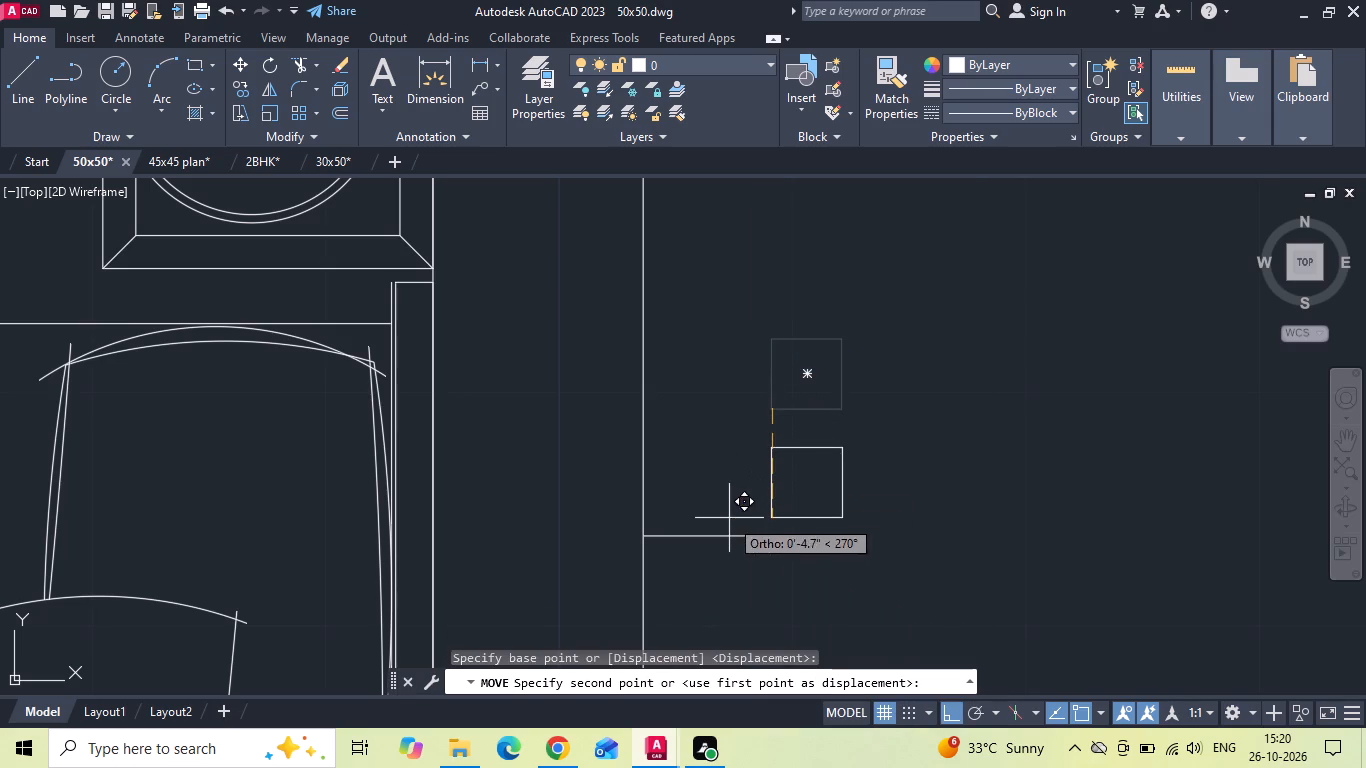
click(642, 530)
Erase the short offset line beneath the small square.
drag(798, 517, 776, 551)
click(767, 562)
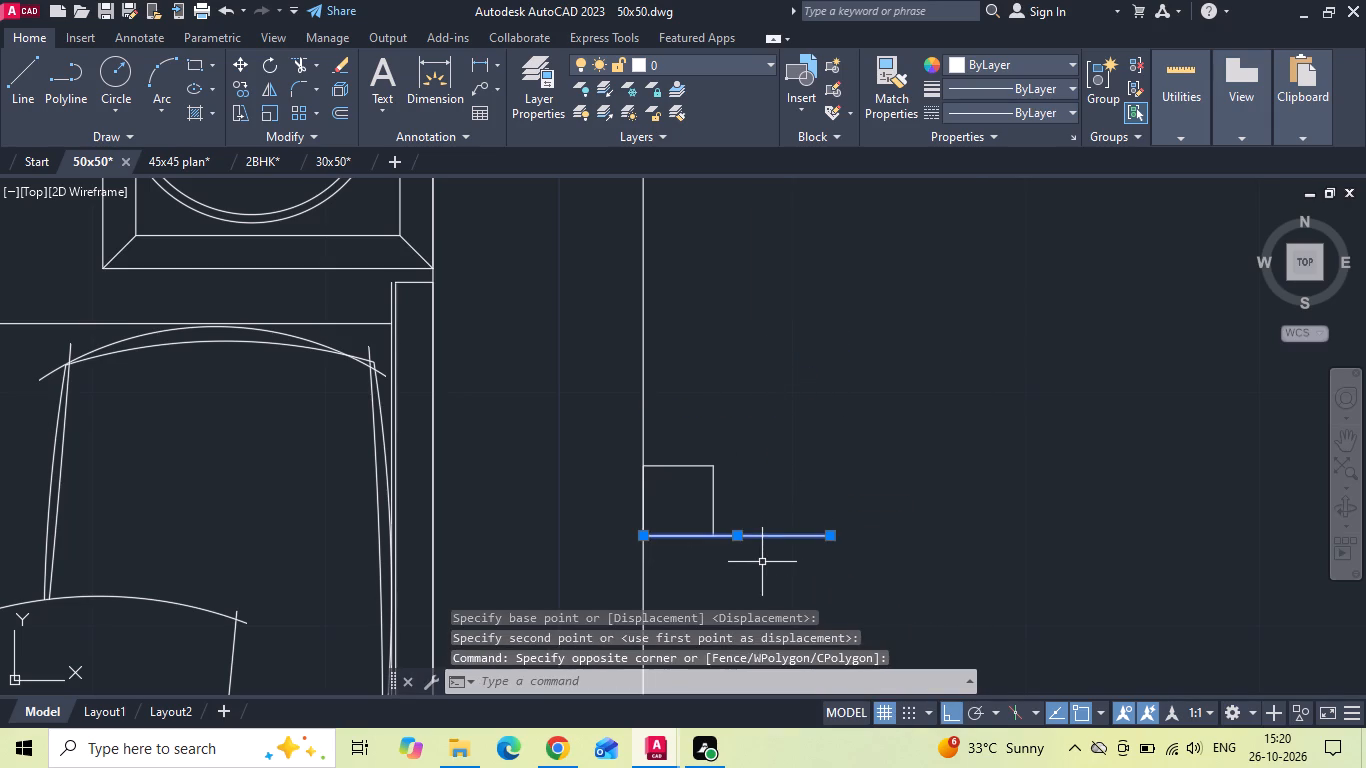
key(Delete)
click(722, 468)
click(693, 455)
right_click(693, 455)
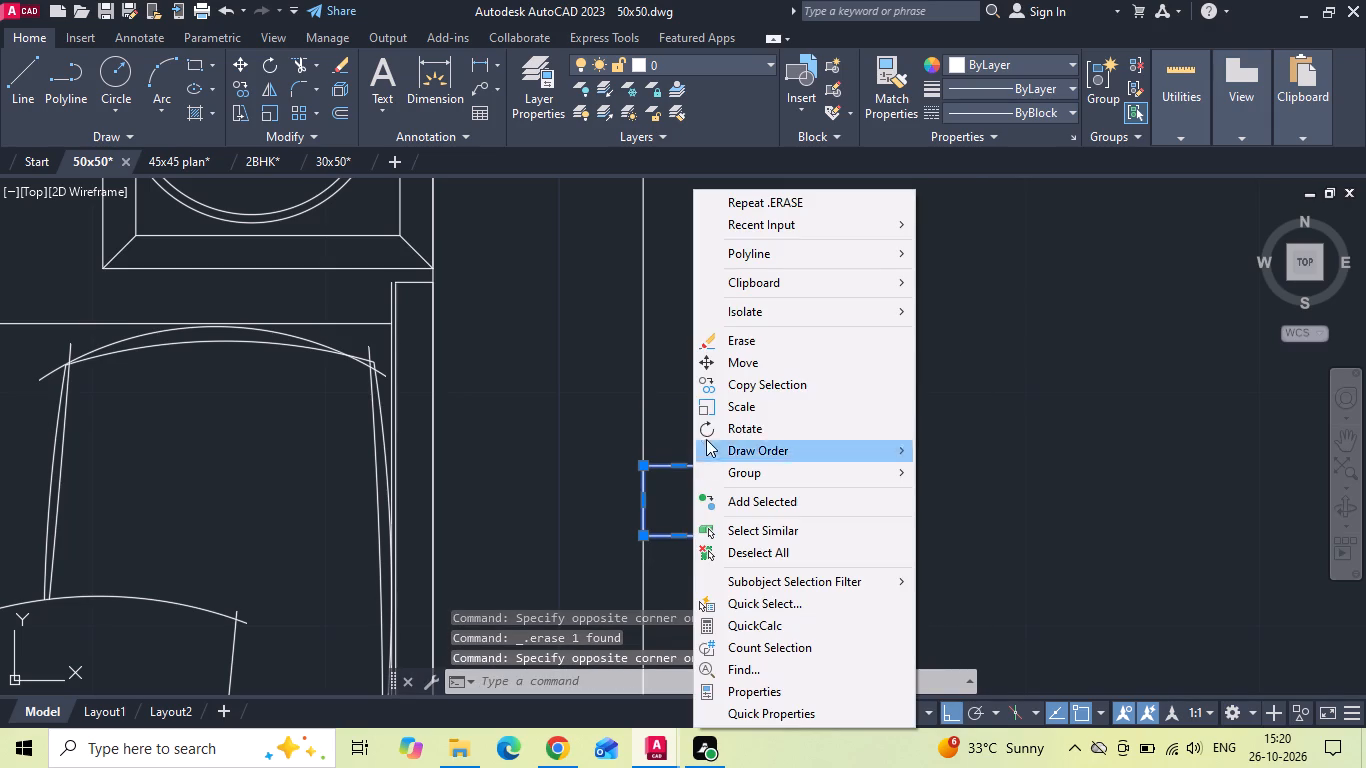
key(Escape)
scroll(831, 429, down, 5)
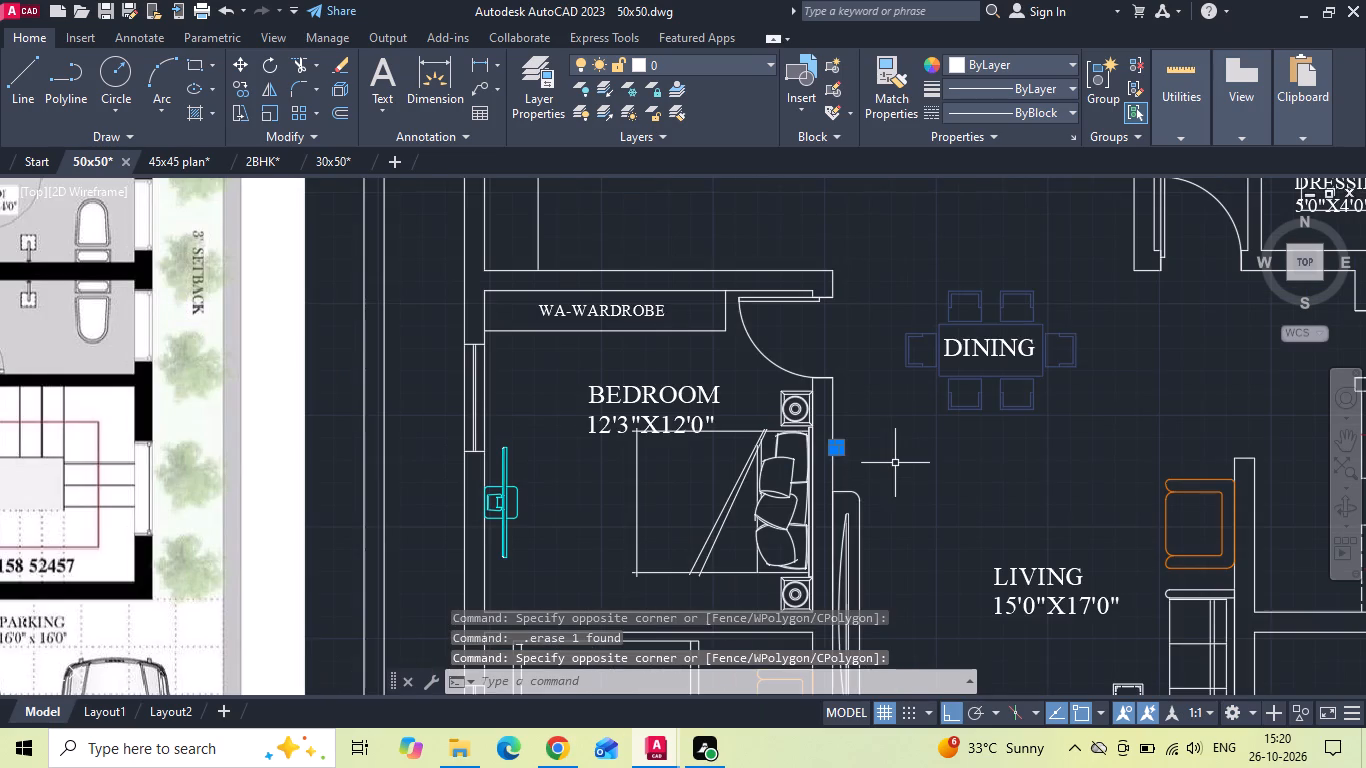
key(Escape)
Start a rectangular array of the small square beside the bedroom wall with 1 row and a total row distance of 8".
scroll(839, 451, up, 3)
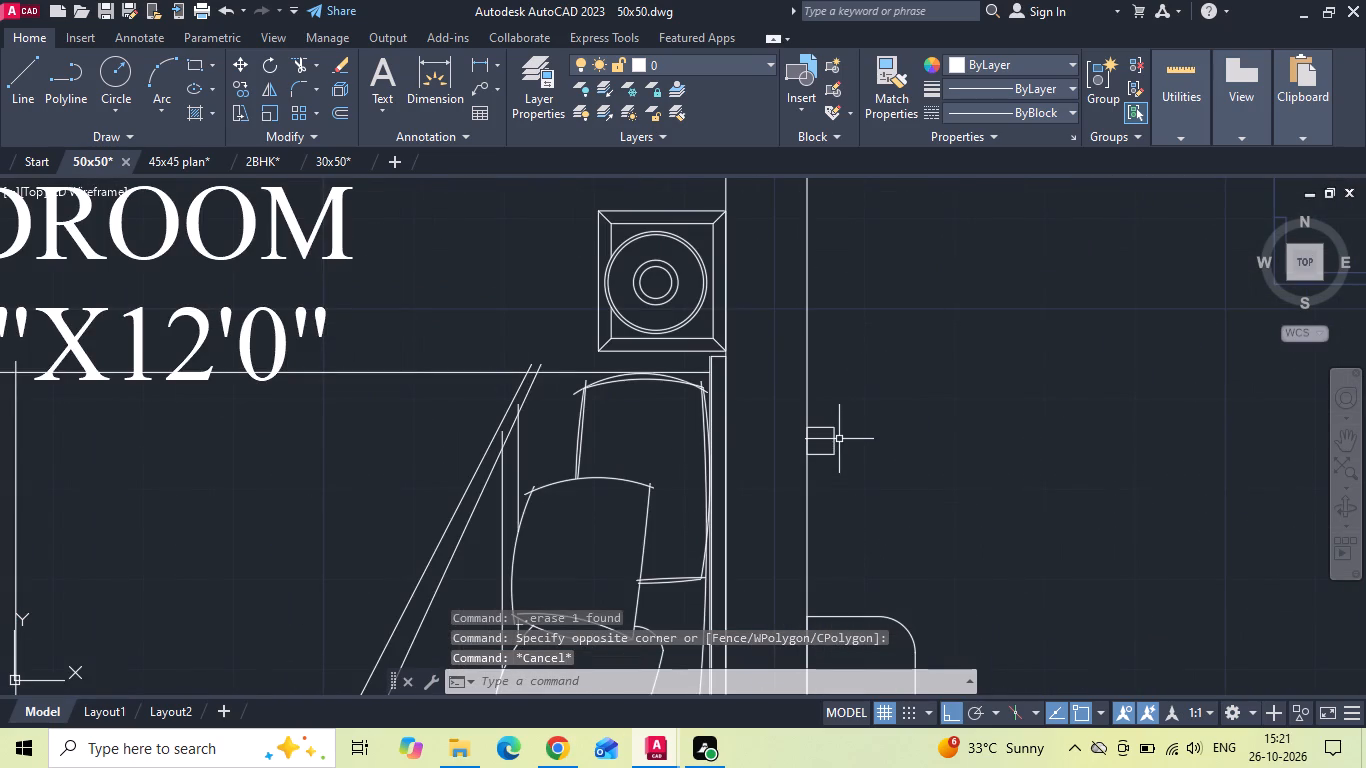
click(830, 430)
text(AR)
key(space)
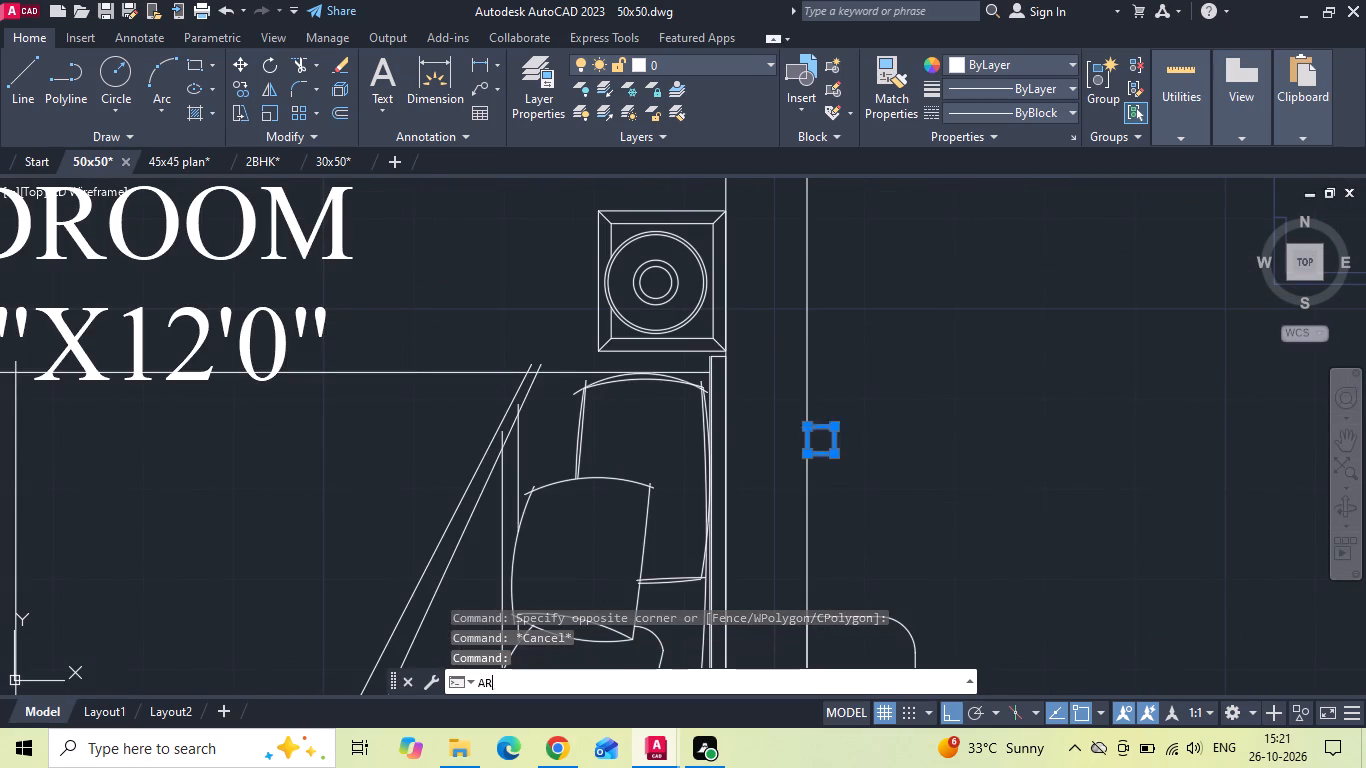
click(700, 686)
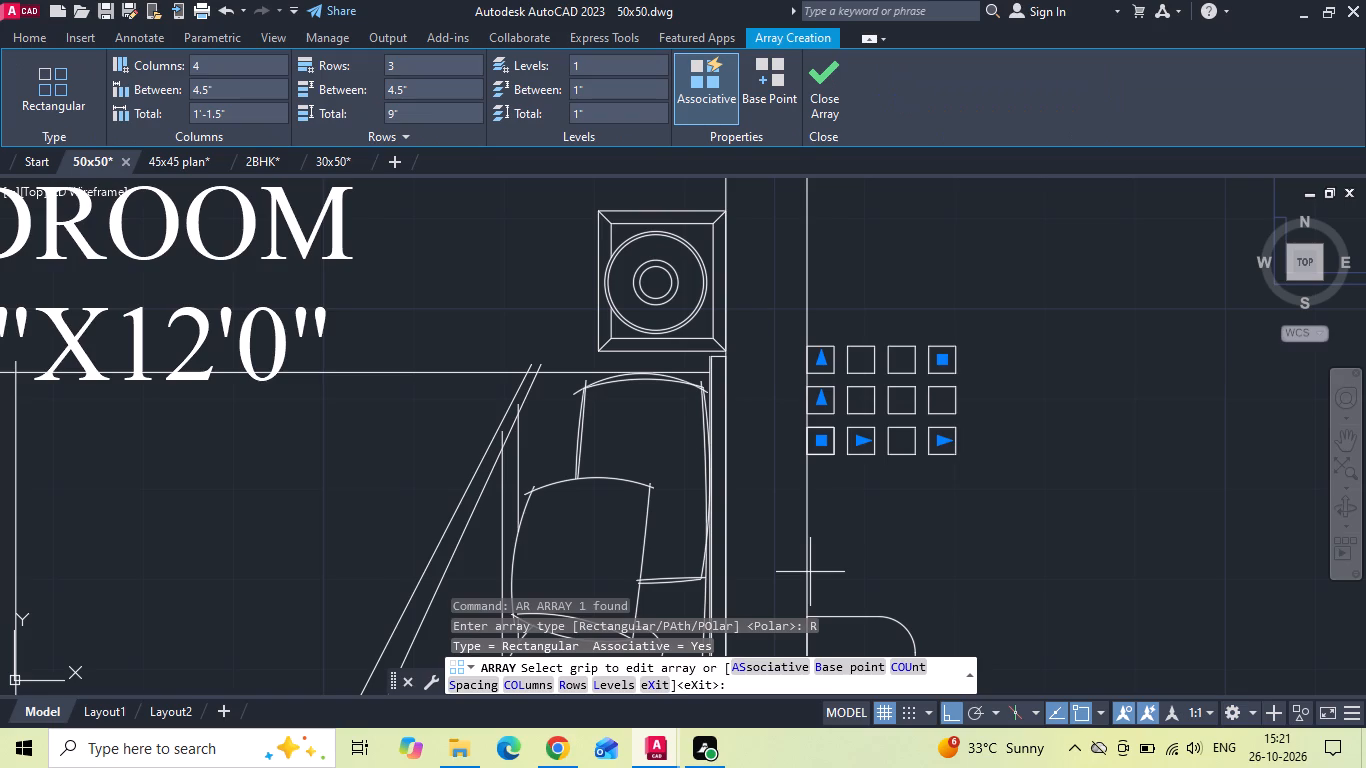
click(576, 689)
key(1)
key(Return)
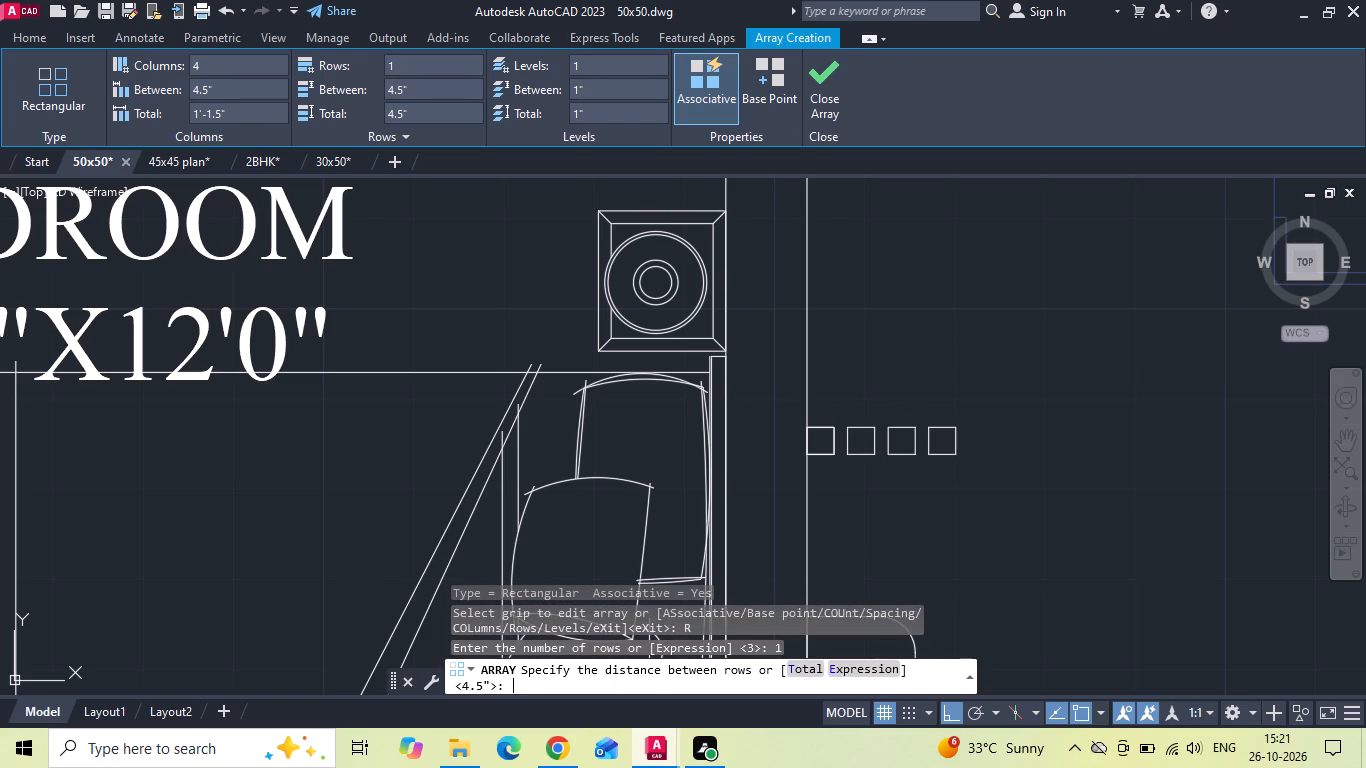
click(801, 673)
key(8)
key(Return)
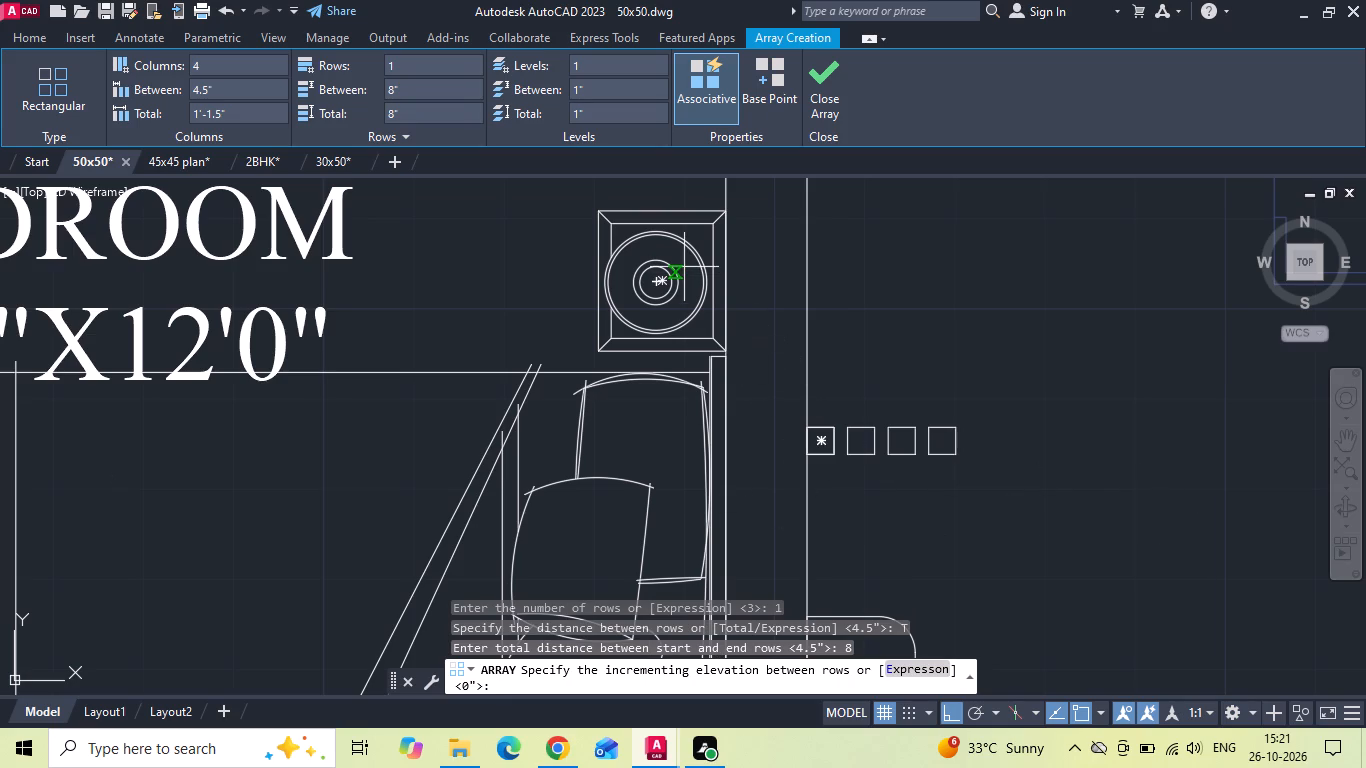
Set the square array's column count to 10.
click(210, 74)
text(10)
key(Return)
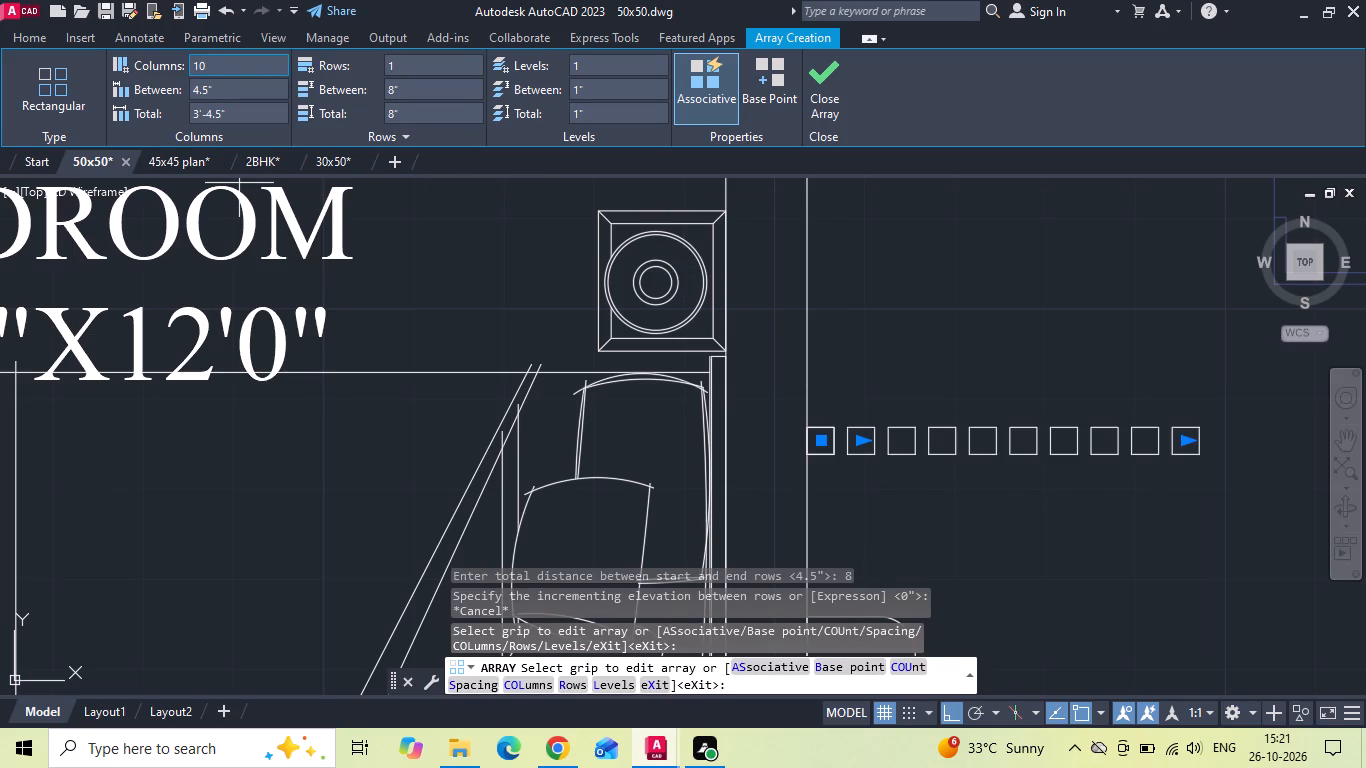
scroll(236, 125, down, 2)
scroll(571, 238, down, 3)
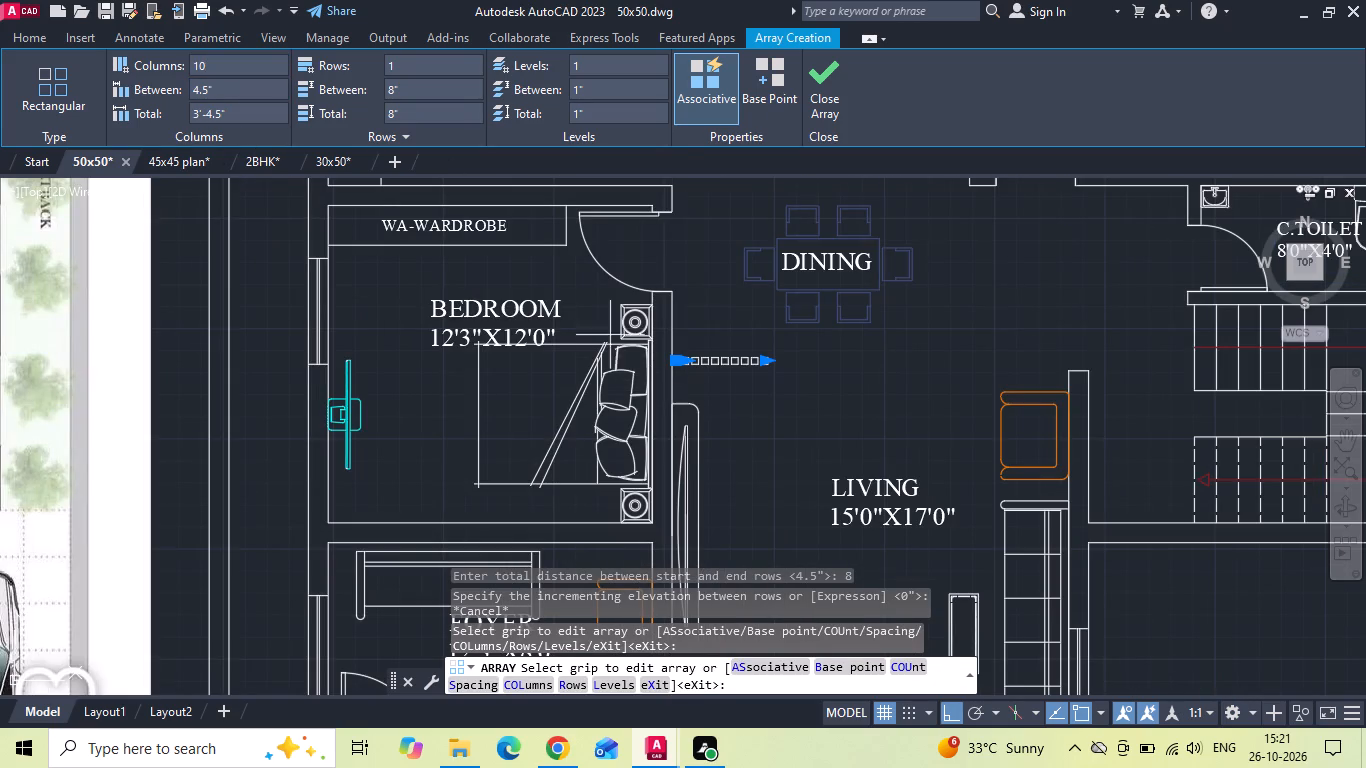
Set the square array's column count to 20 and compare its extent with the wooden partition in the reference plan.
click(221, 67)
text(20)
key(Return)
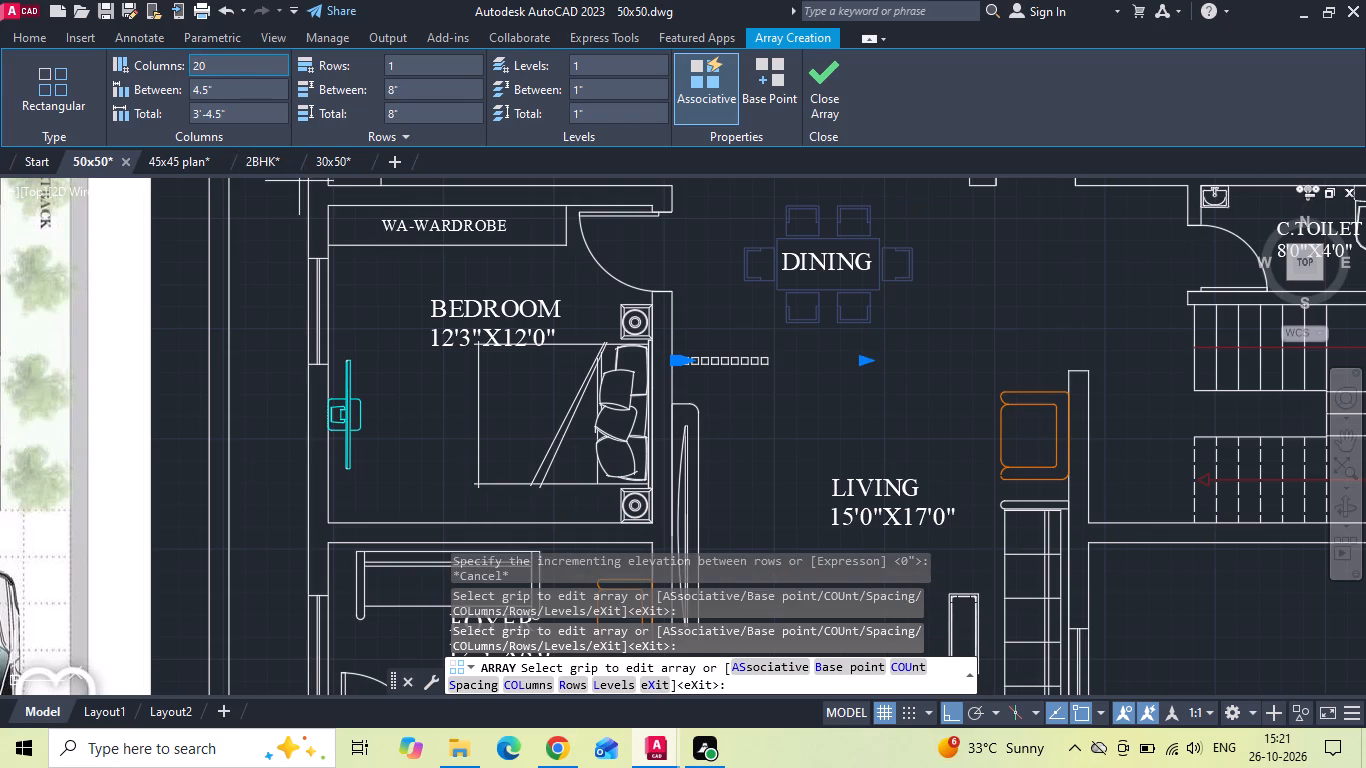
scroll(292, 100, down, 2)
middle_drag(383, 228, 758, 393)
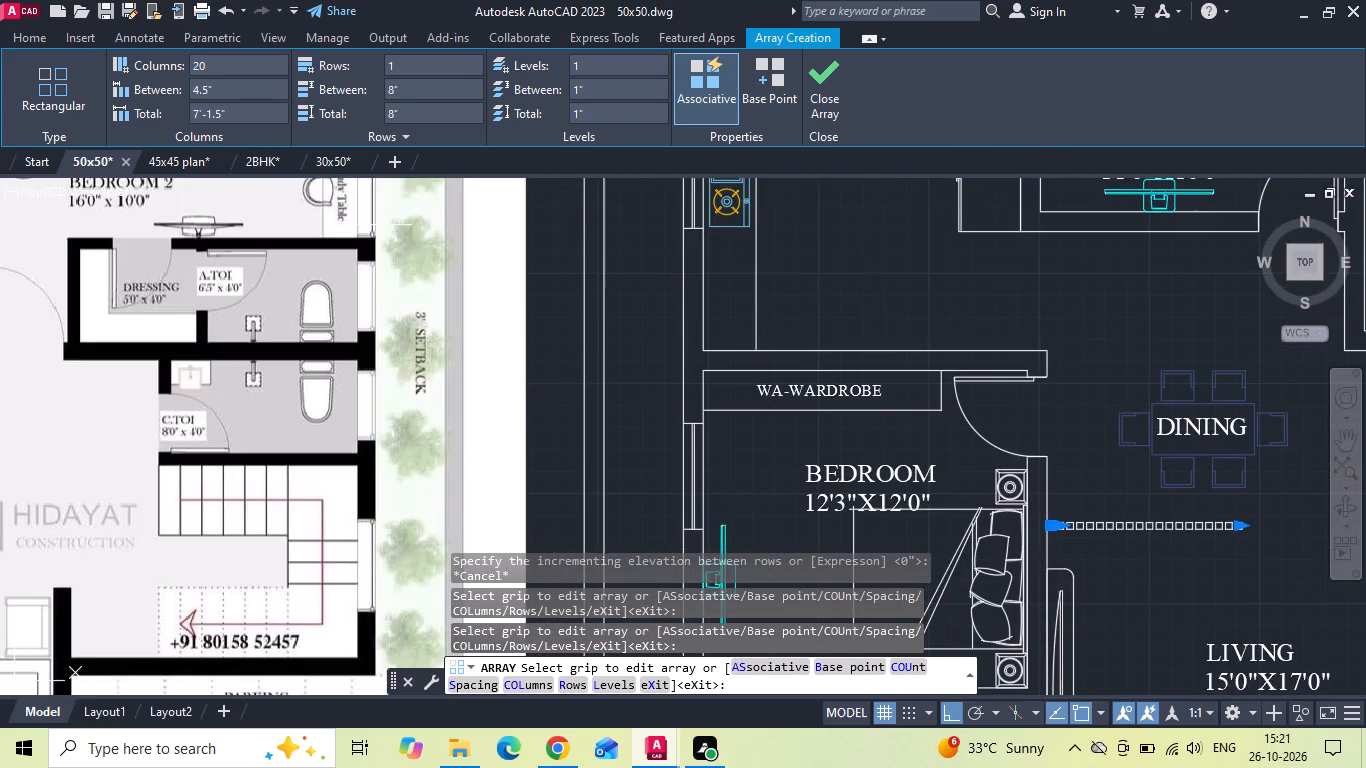
scroll(765, 401, down, 1)
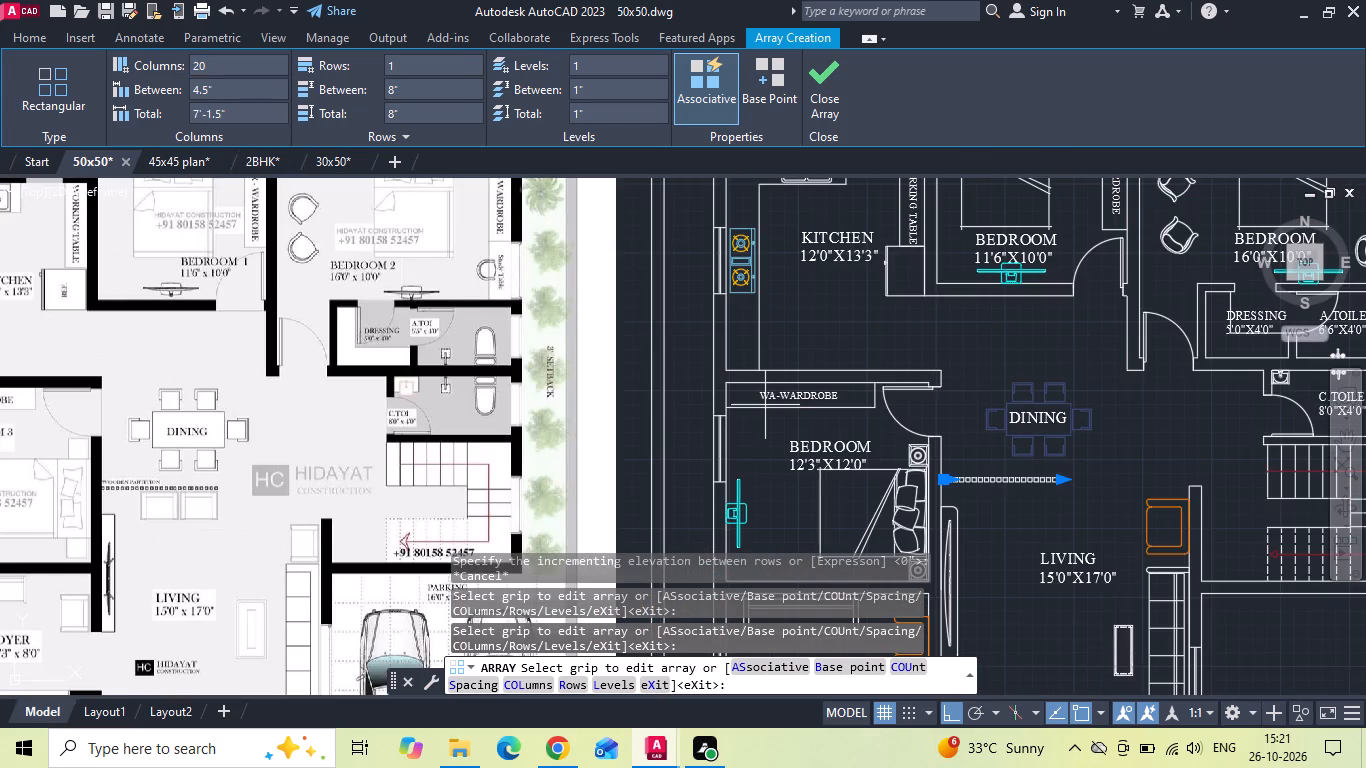